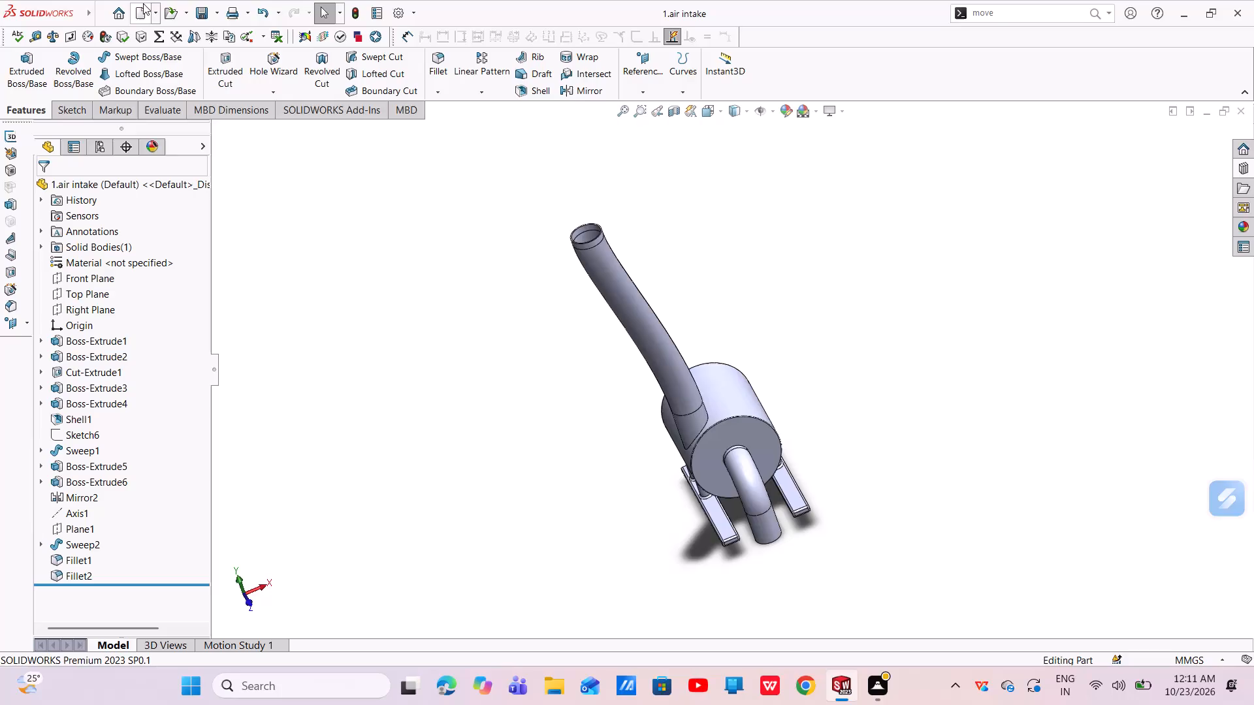
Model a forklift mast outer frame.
Create a new part document.
left_click(138, 19)
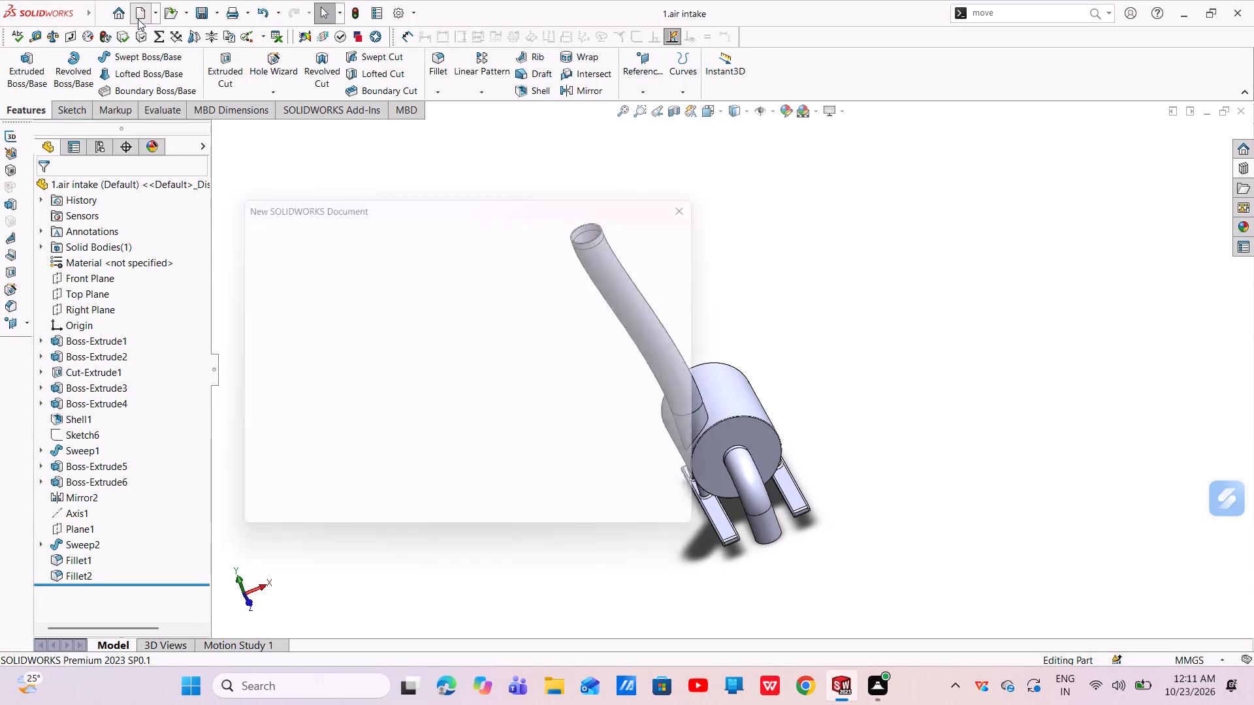
left_click(523, 508)
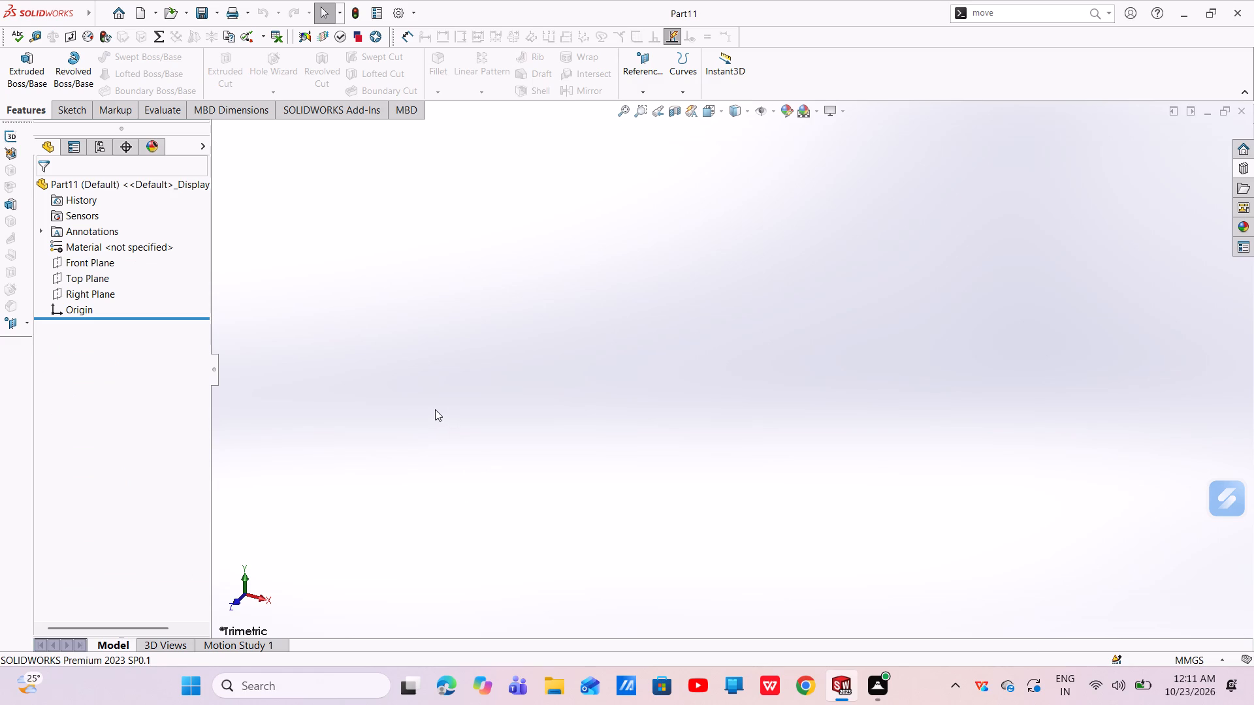
Start a sketch on the Top Plane and draw a horizontal centerline about 155 mm long from the origin along +X.
left_click(92, 278)
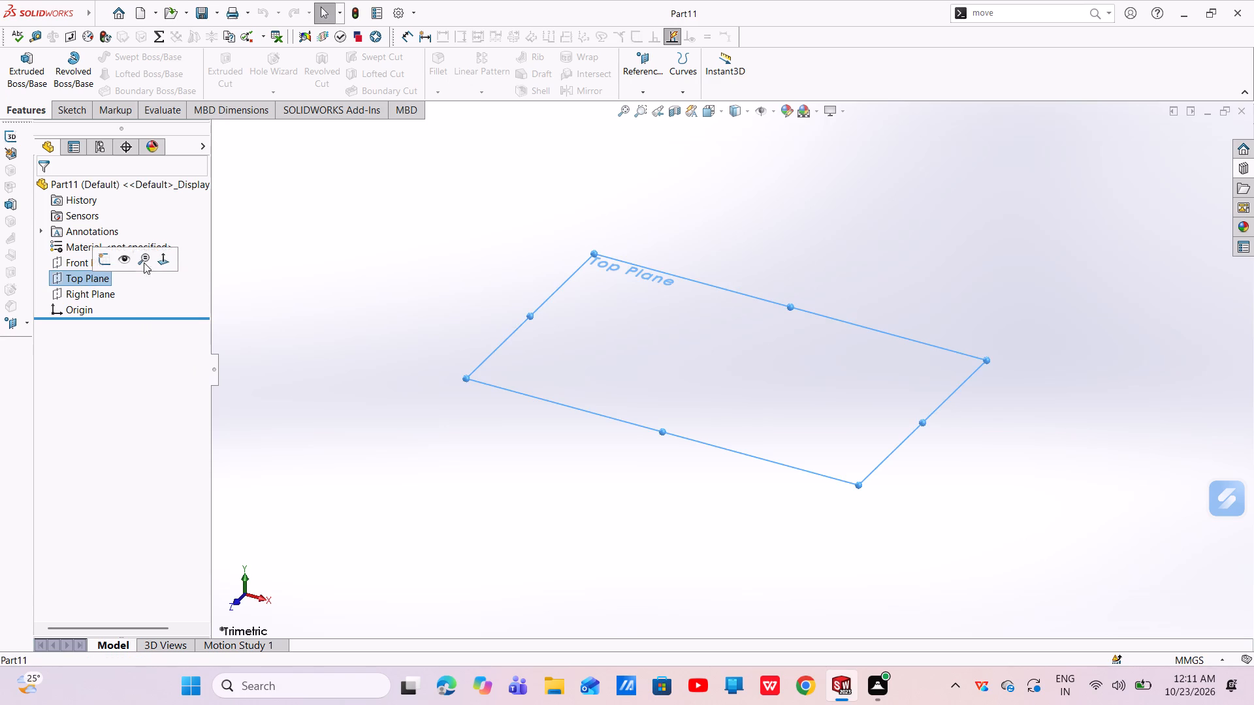
left_click(108, 256)
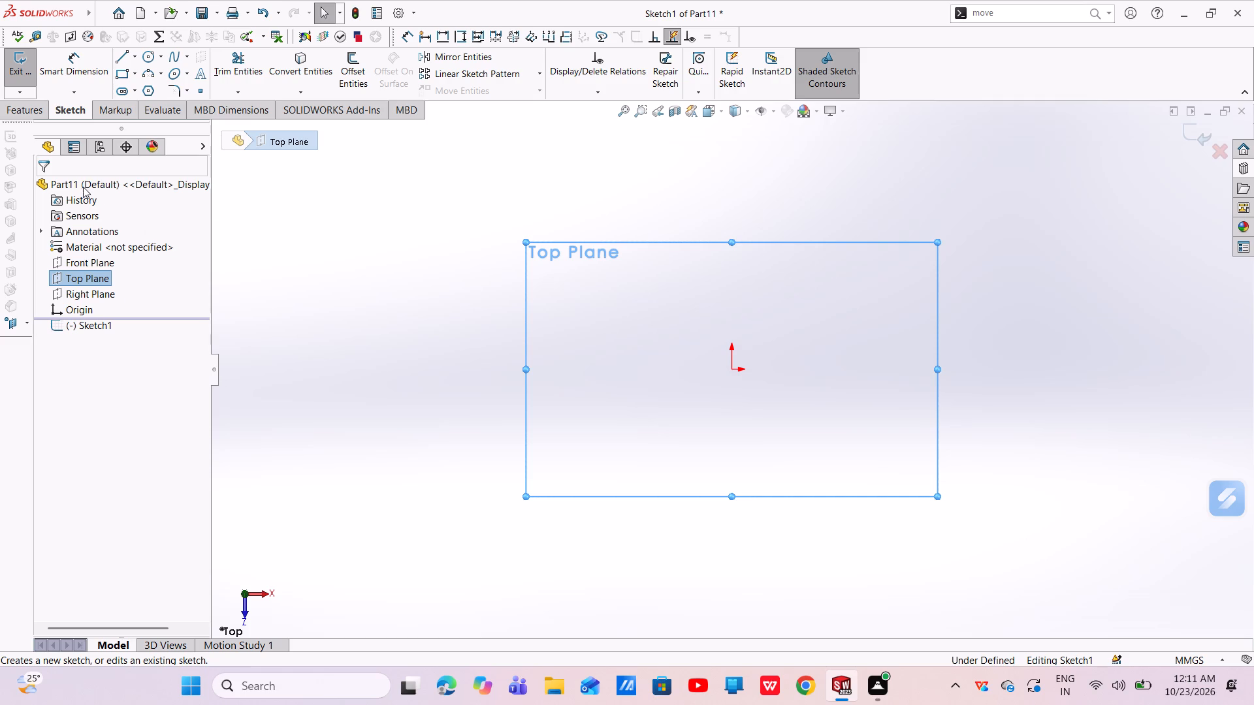
left_click(138, 55)
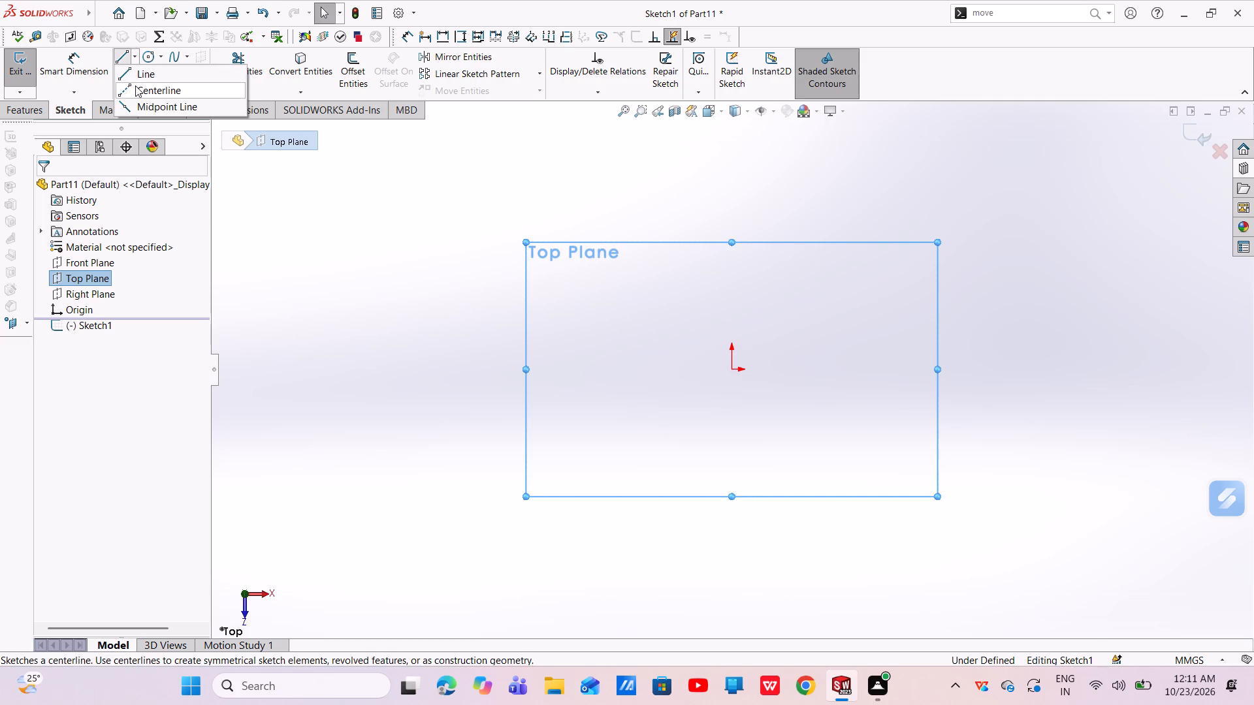
left_click(136, 86)
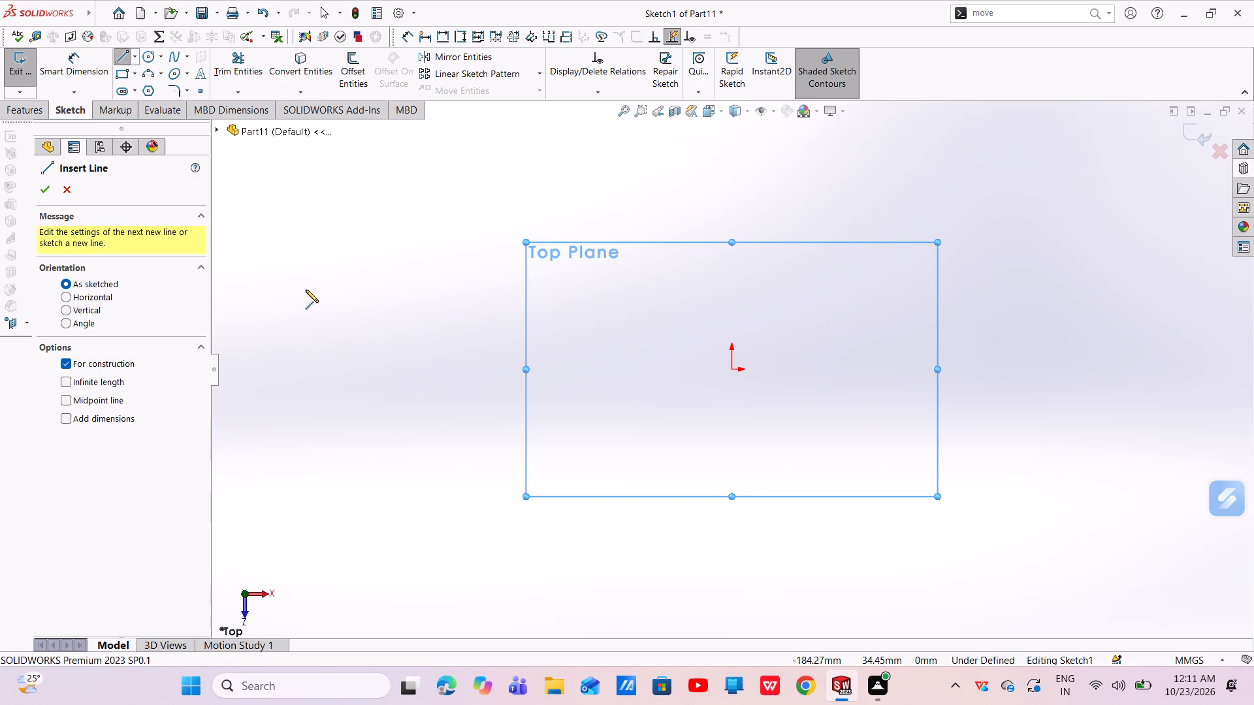
left_click(730, 369)
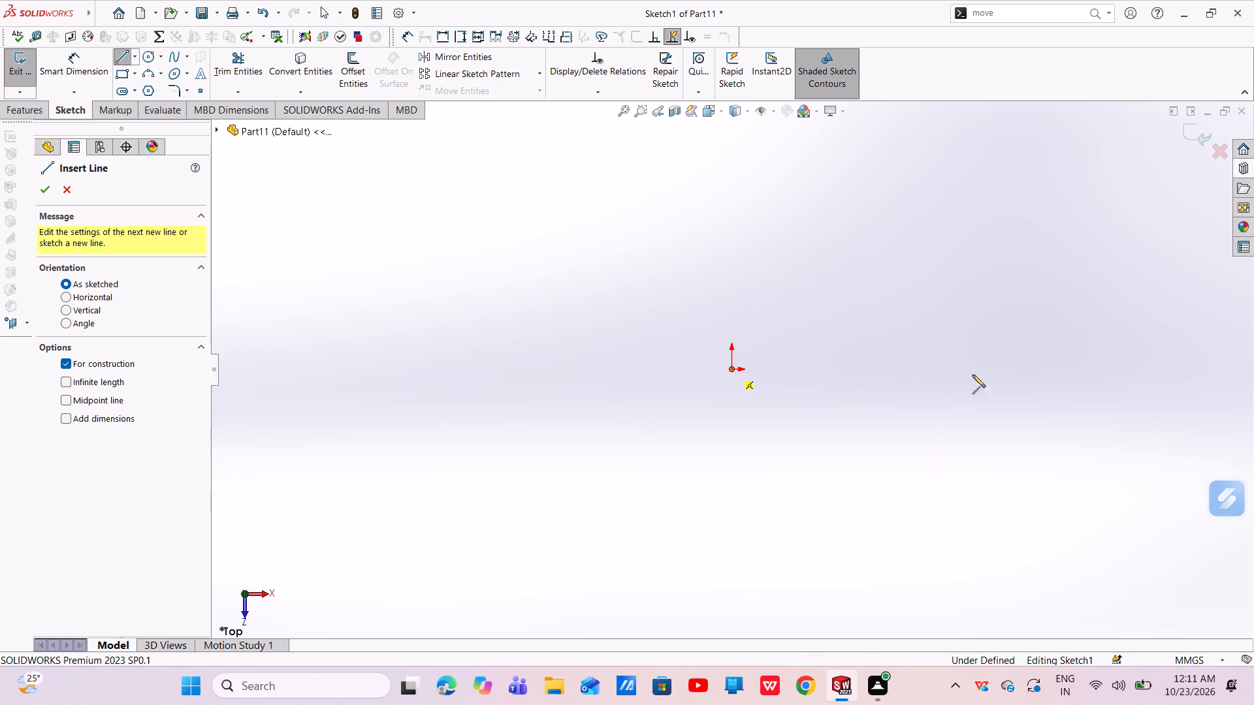
left_click(1091, 367)
right_click(1091, 366)
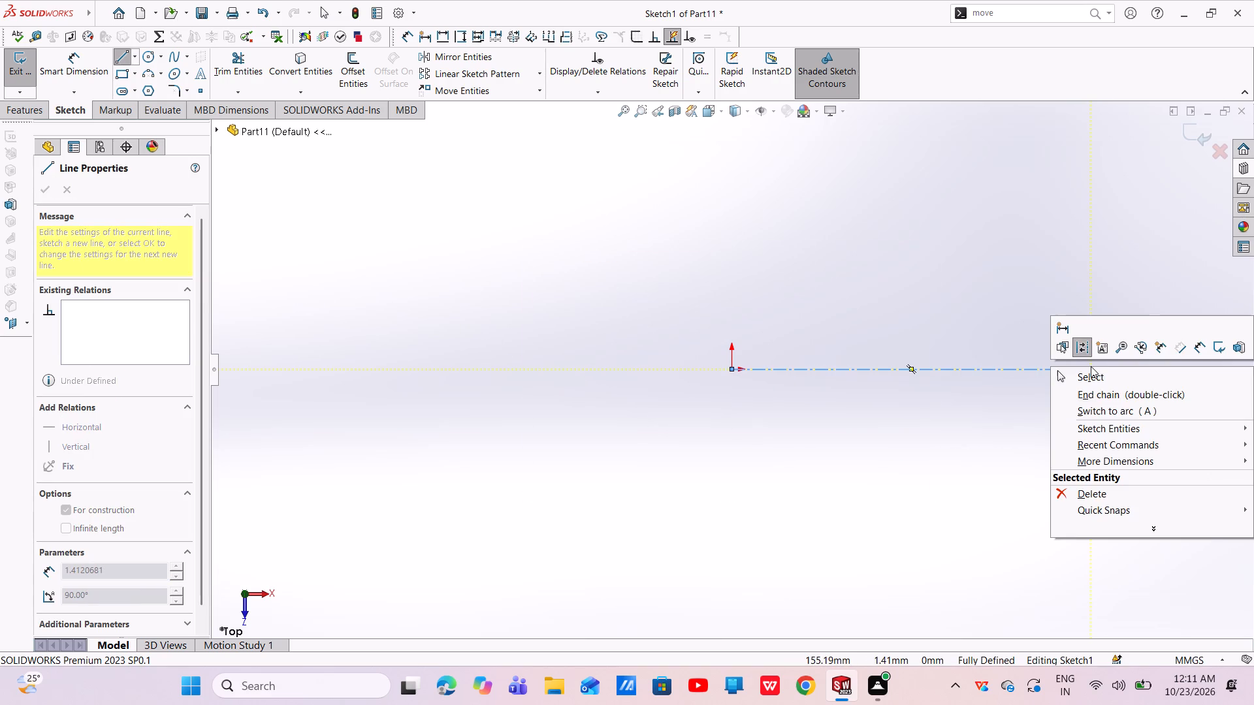
left_click(1097, 376)
Dimension the horizontal centerline's length as 483 mm.
left_click(75, 48)
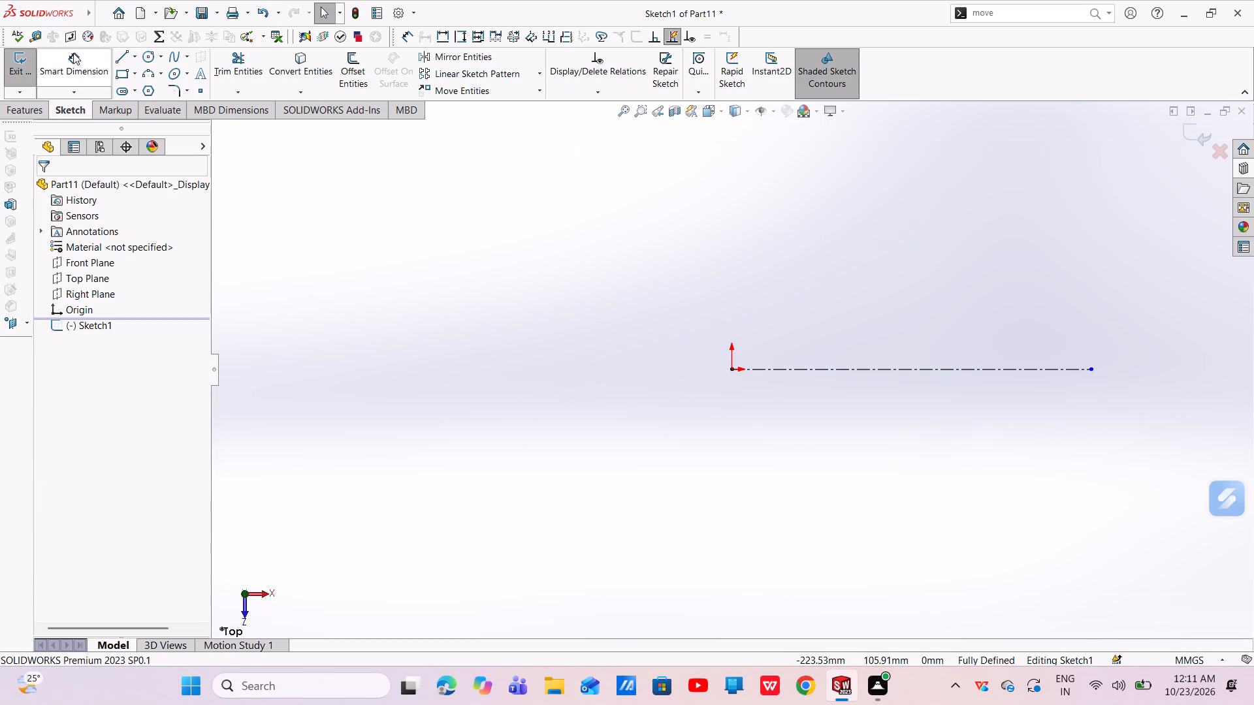
left_click(898, 369)
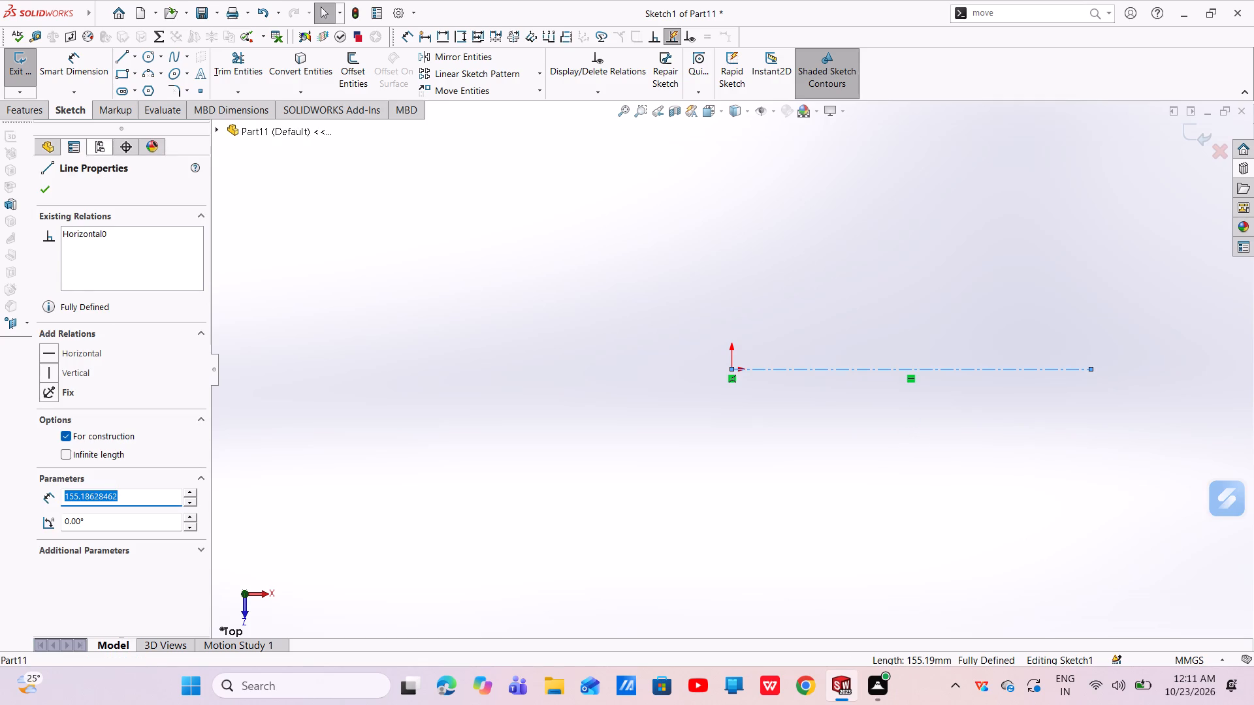
left_click(90, 74)
left_click(897, 368)
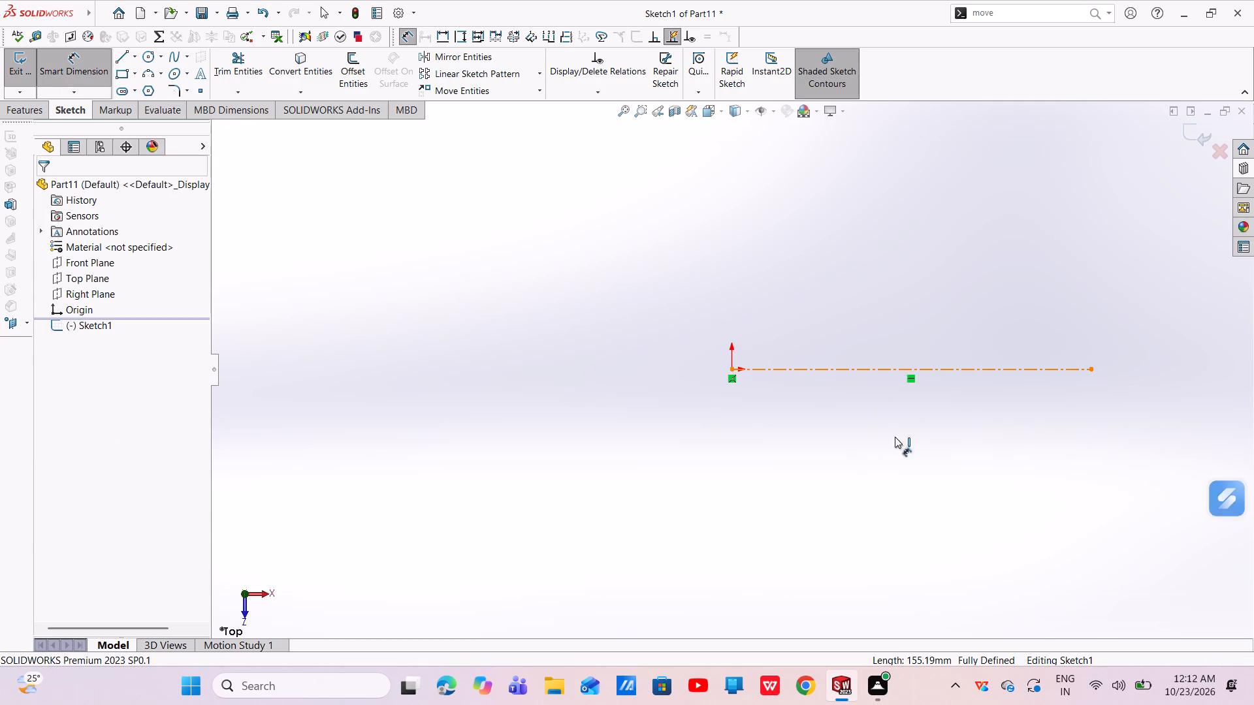
left_click(899, 462)
key("BackSpace")
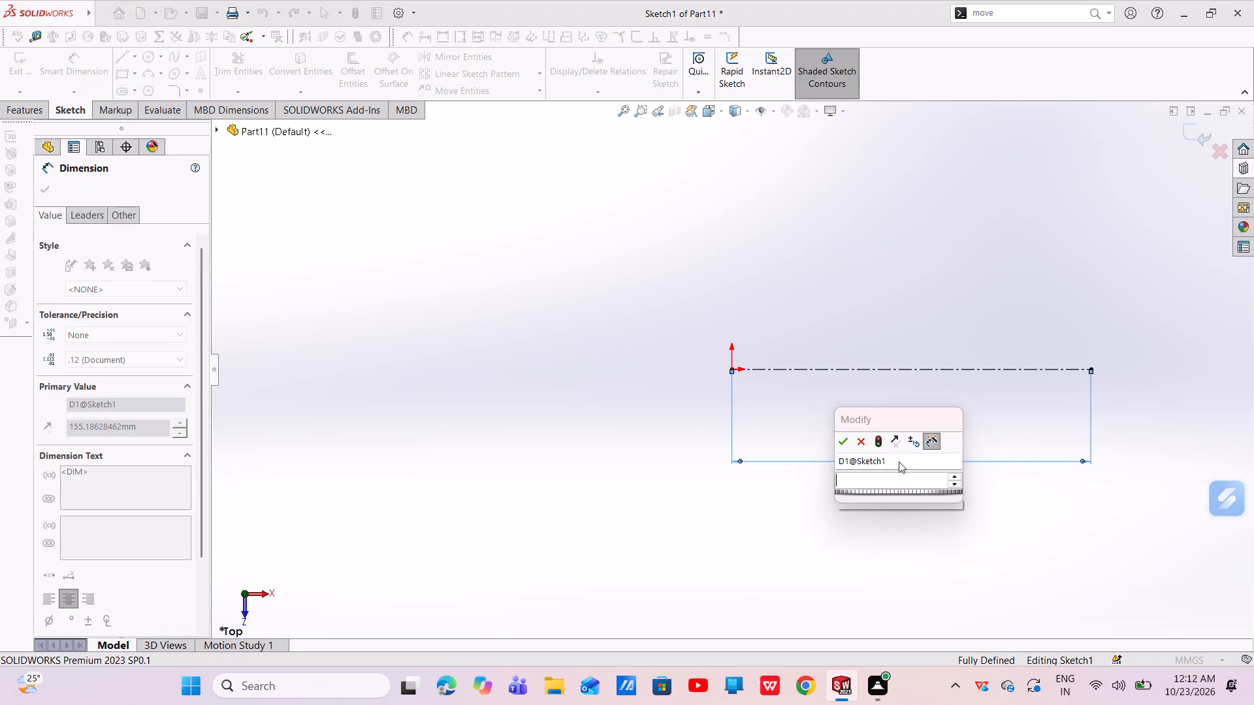
type("48")
key("3")
key("Return")
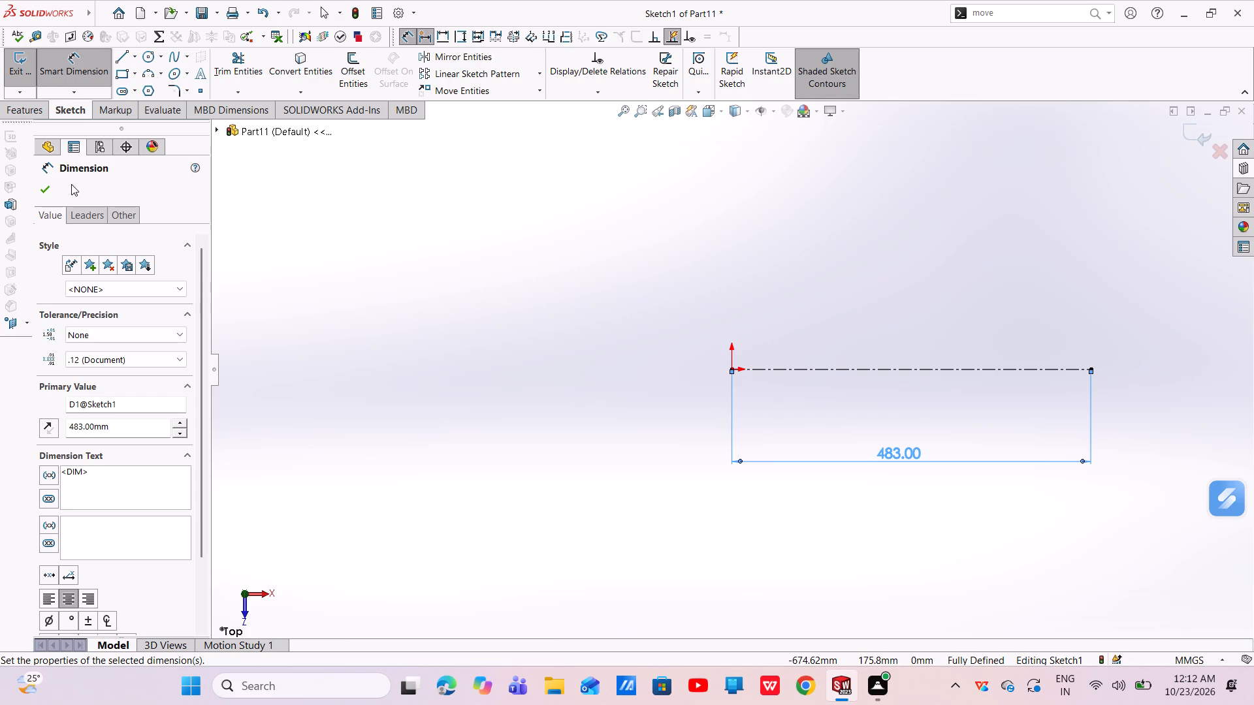
left_click(50, 194)
Sketch an open C-shaped profile at the centerline's far end: a vertical line about 319 mm long with two horizontal lines about 73 mm toward the origin.
left_click(118, 55)
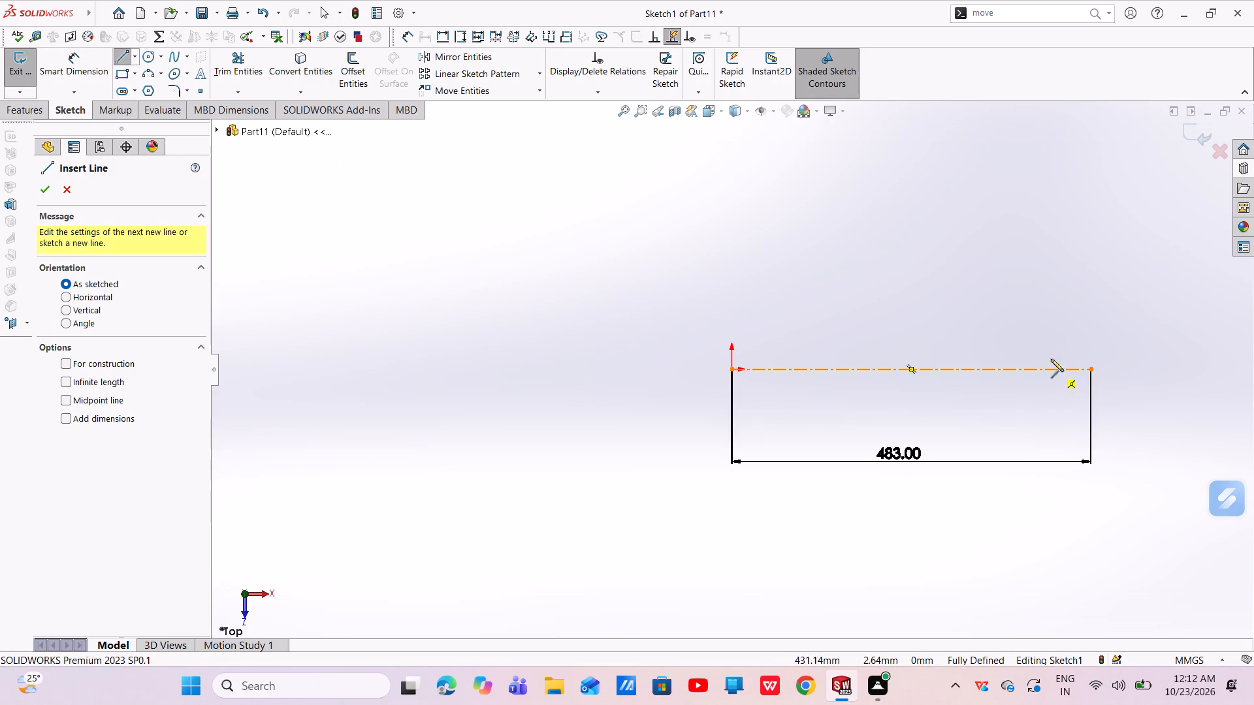
left_click(1037, 243)
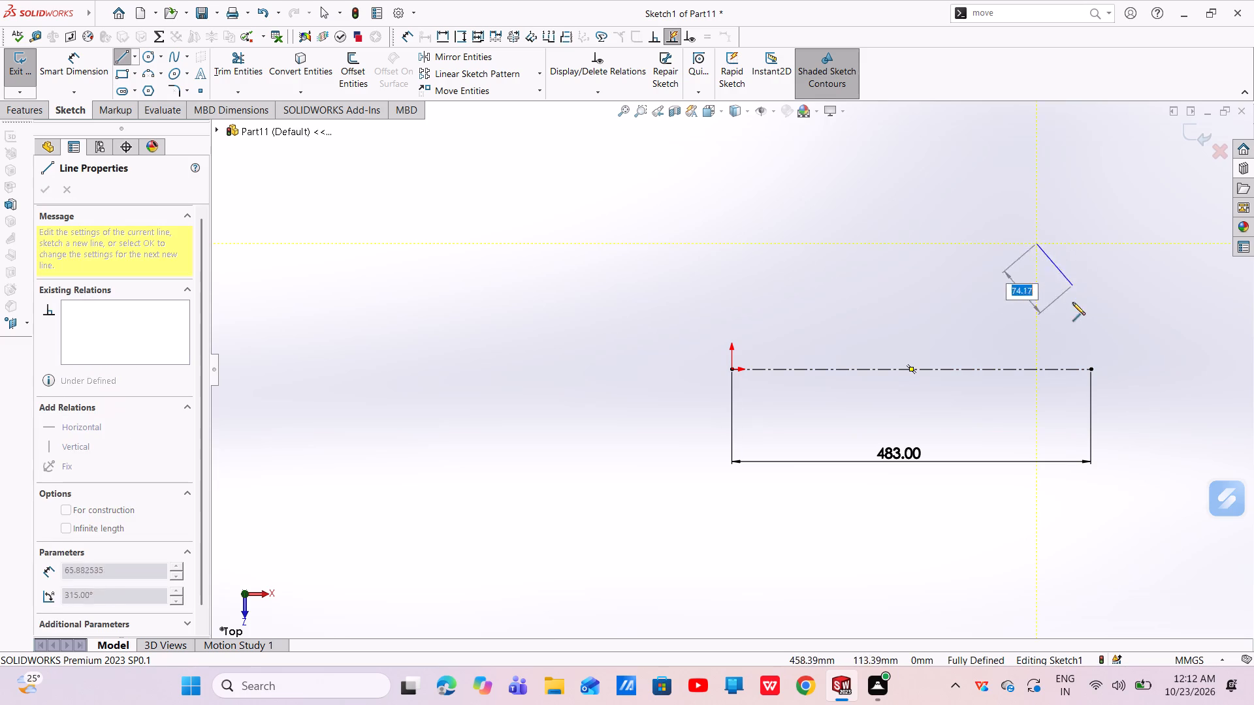
left_click(1089, 244)
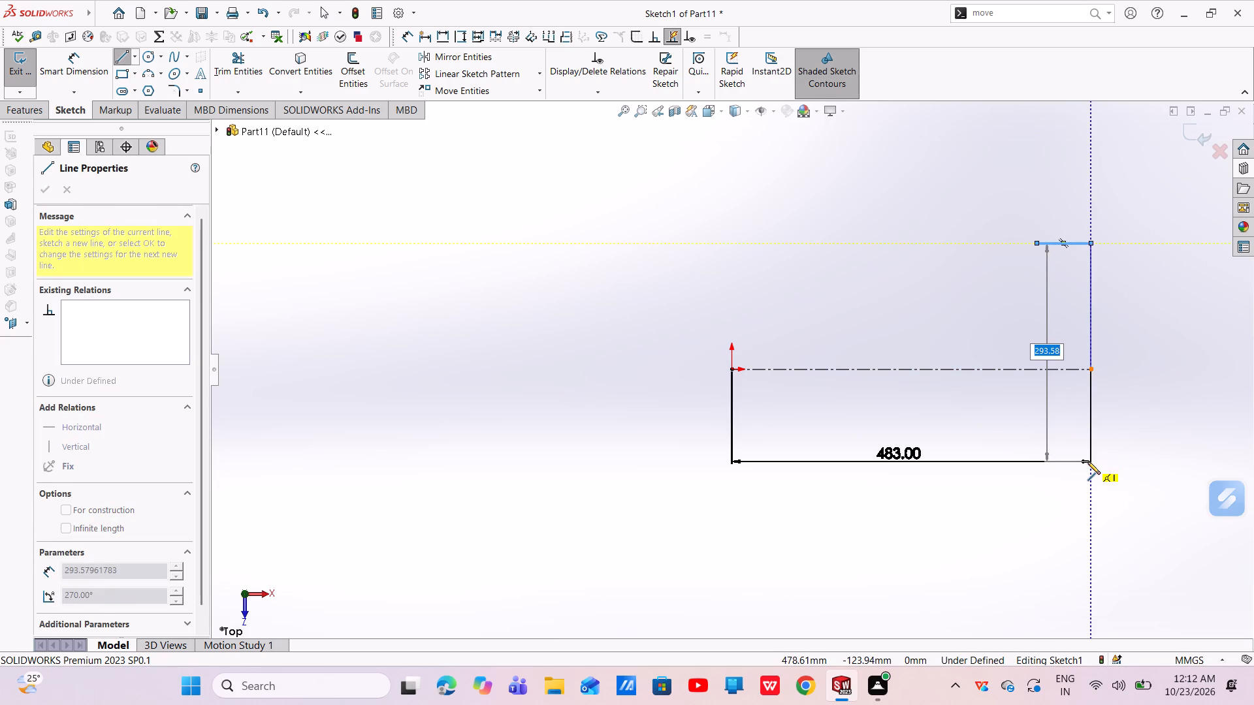
left_click(1089, 480)
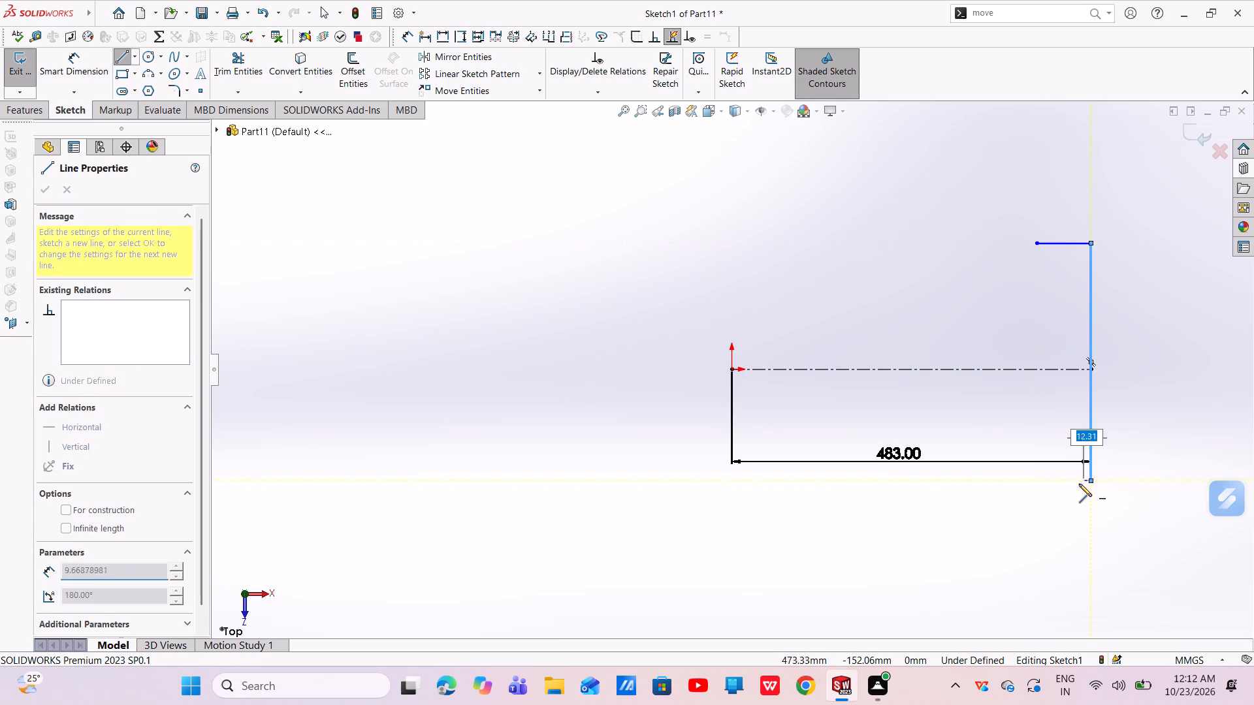
left_click(1040, 477)
right_click(1040, 477)
left_click(1052, 486)
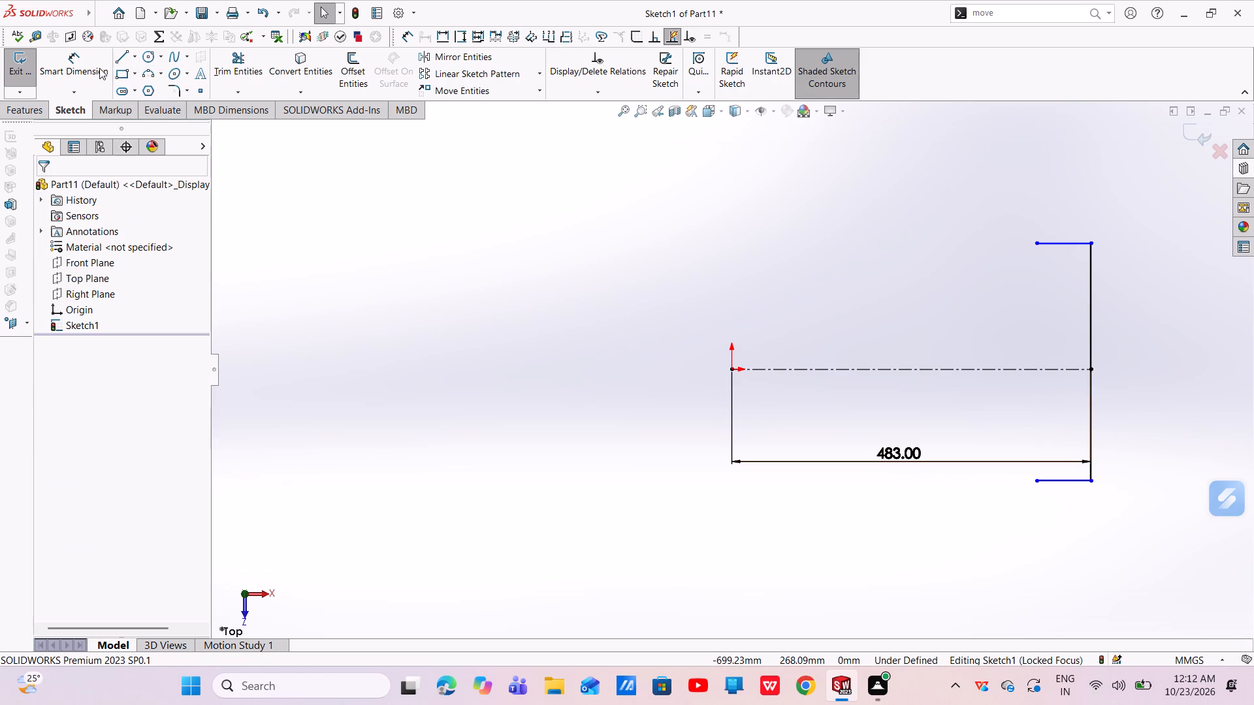
Dimension the C-shaped profile's vertical line as 20 mm.
left_click_drag(99, 68, 108, 73)
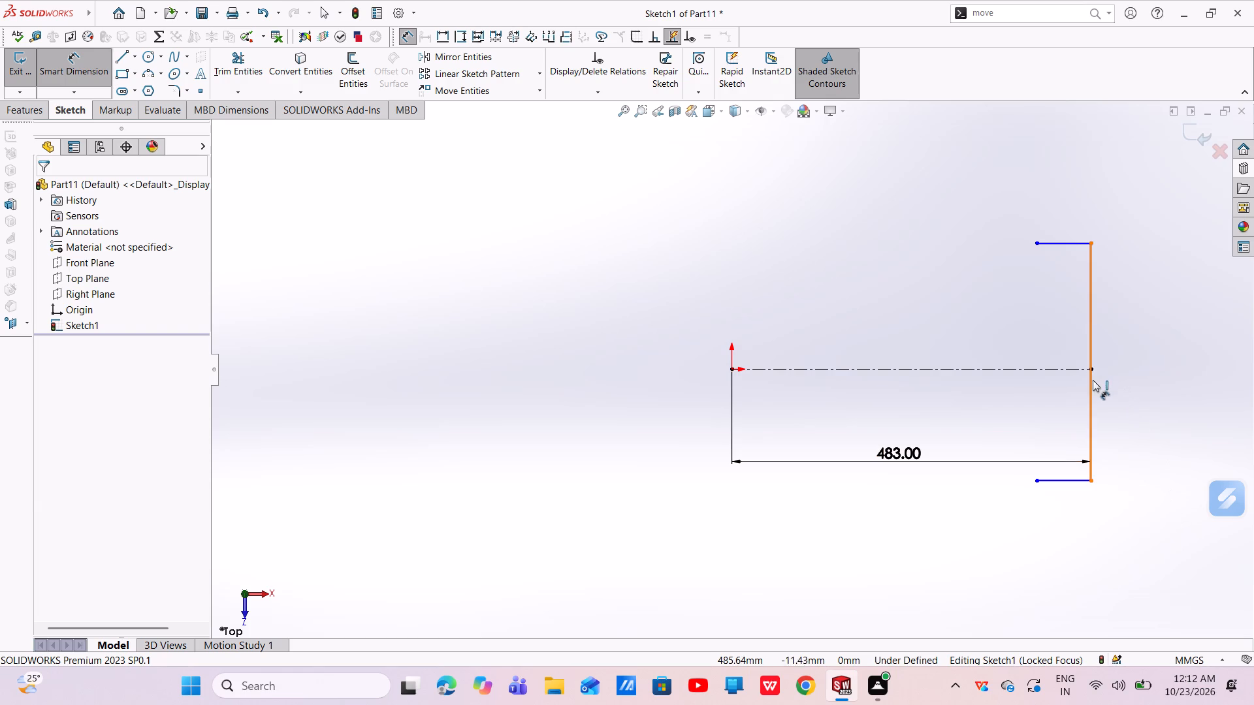
left_click(1091, 389)
left_click(1134, 386)
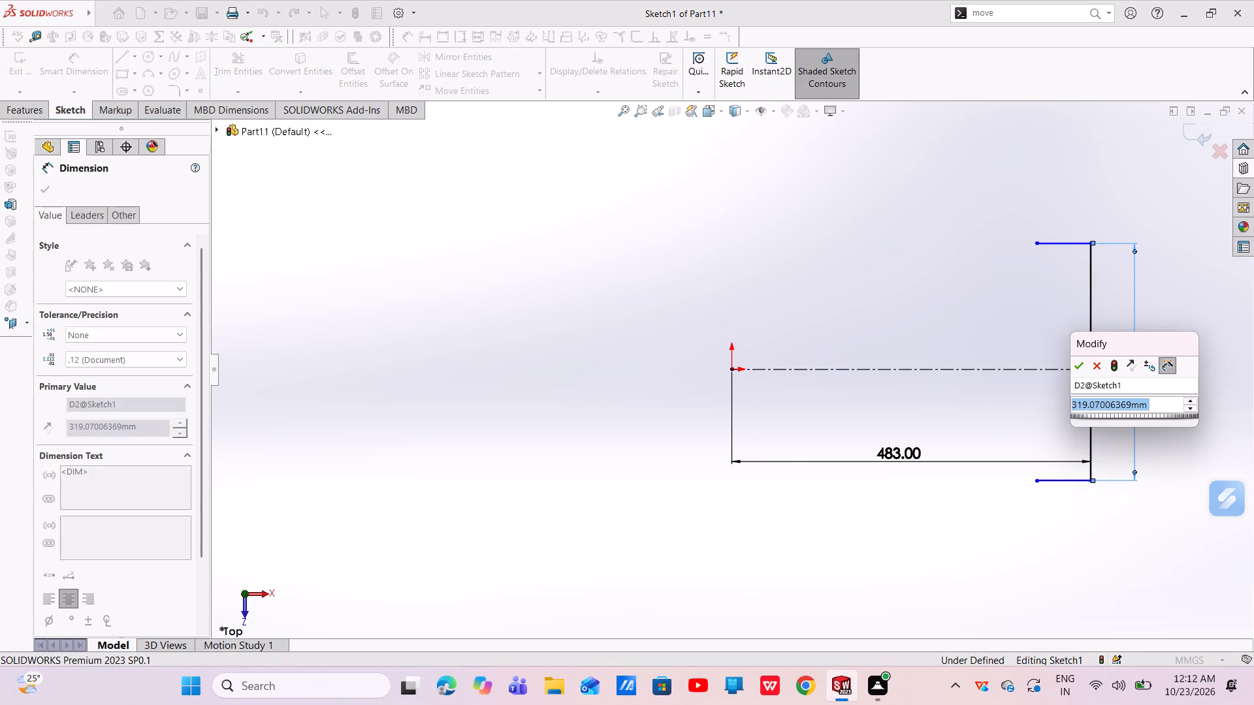
key("BackSpace")
type("20")
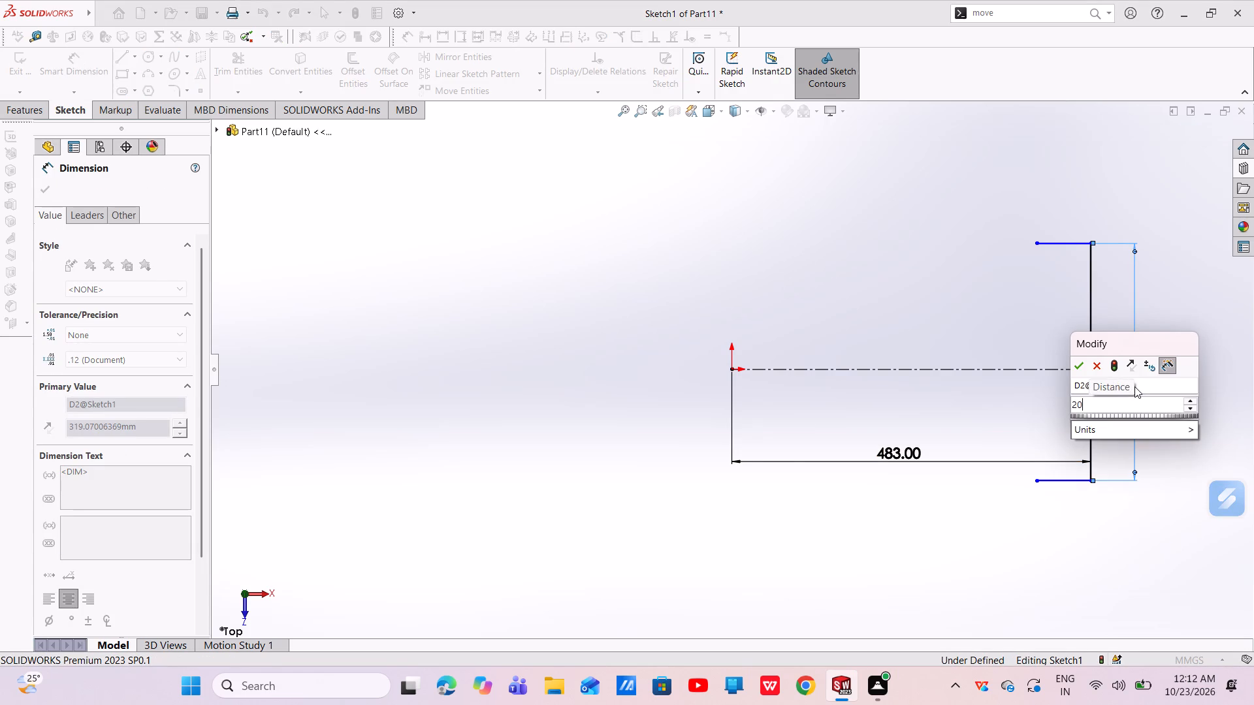
key("Return")
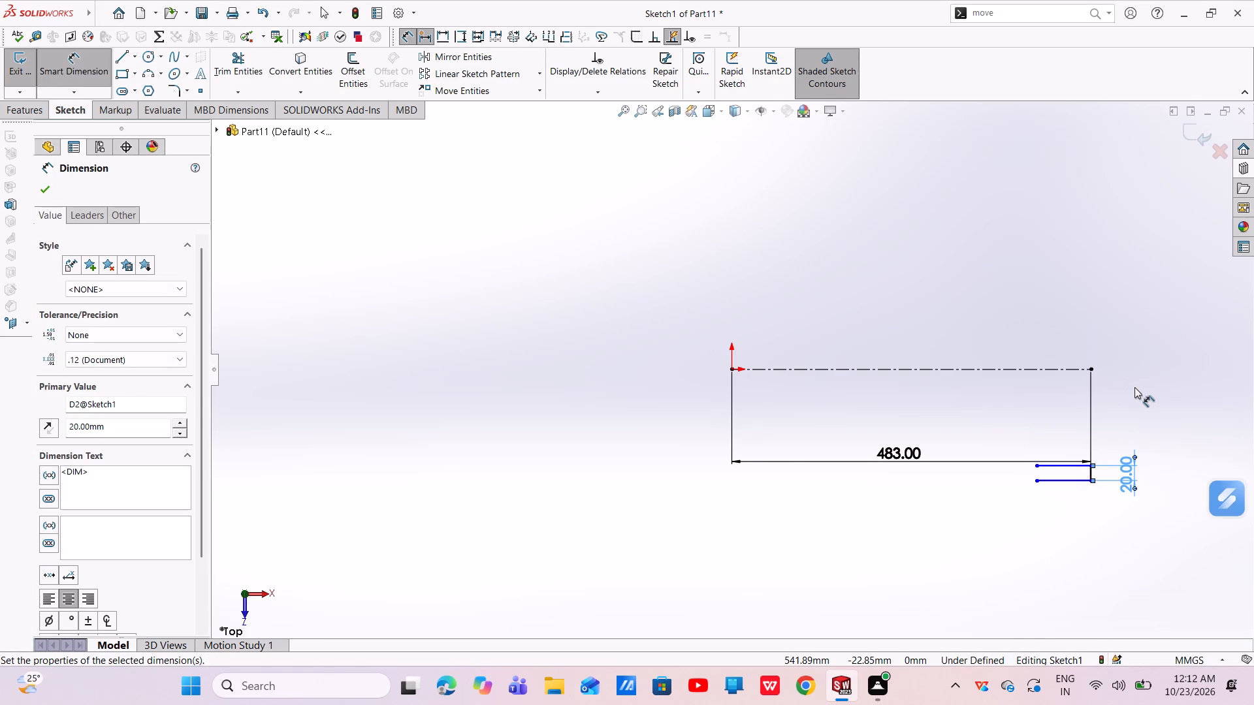
Set the vertical line's length dimension to 200 mm.
double_click(1124, 478)
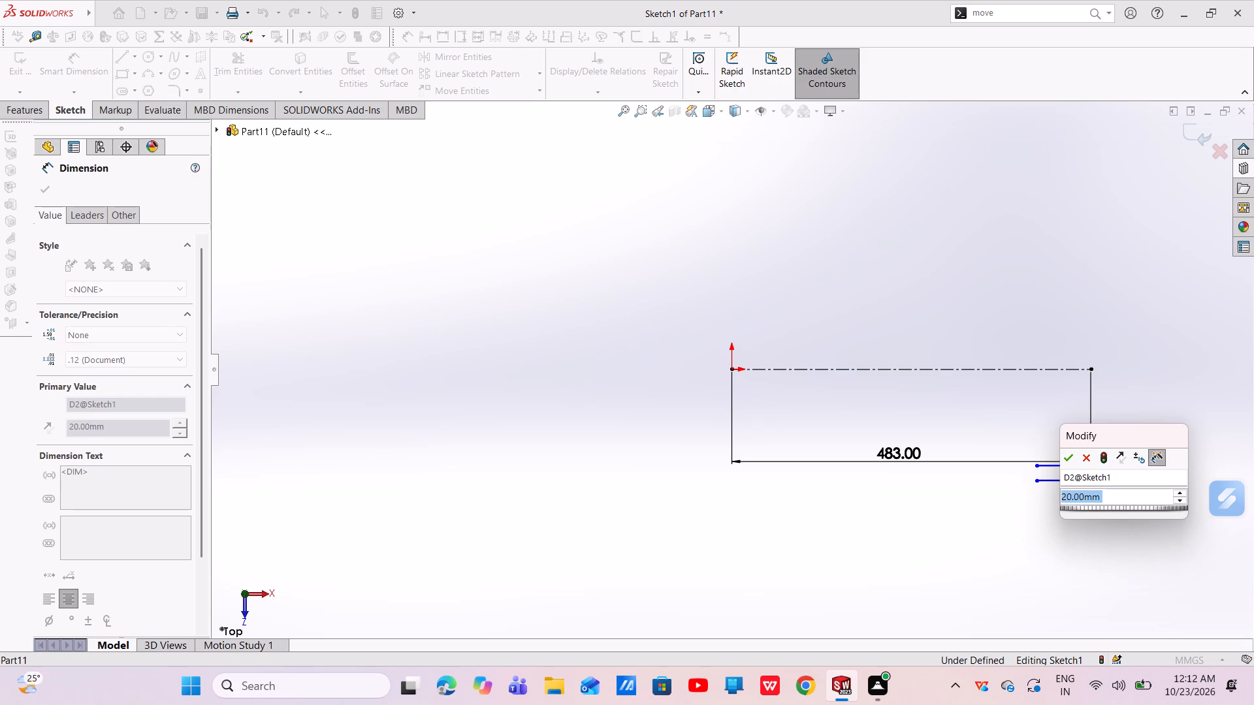
key("BackSpace")
type("200")
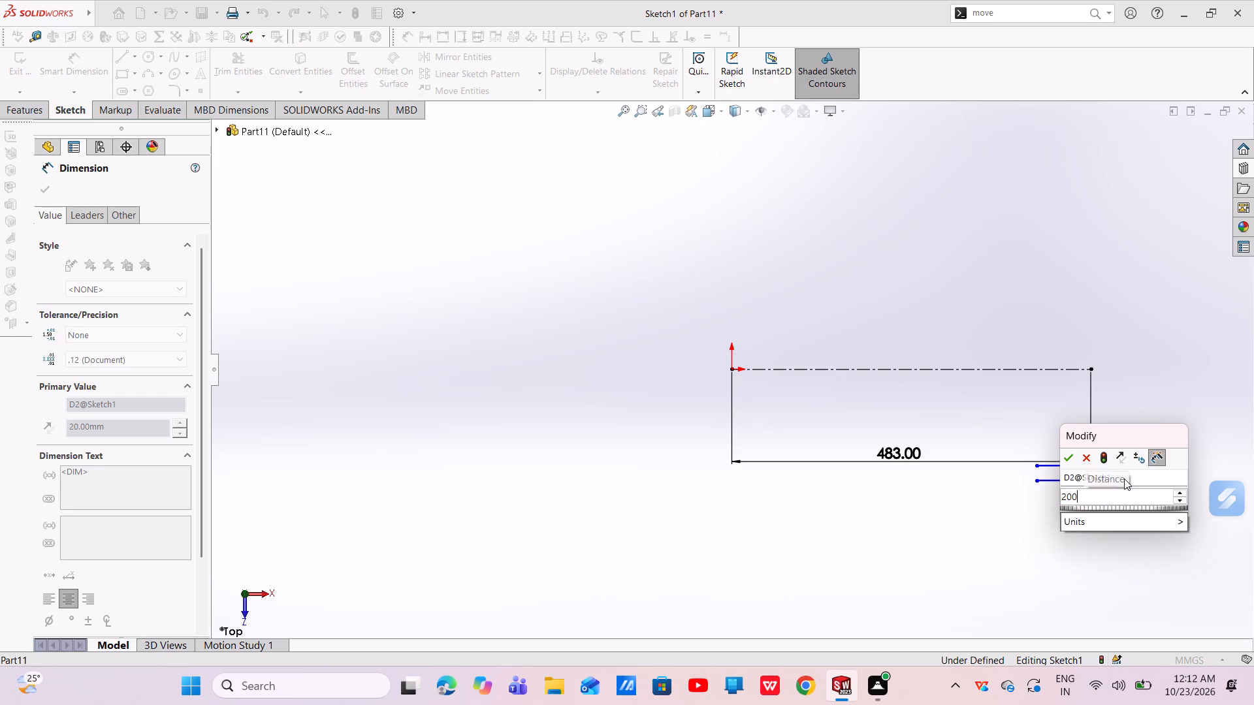
key("Return")
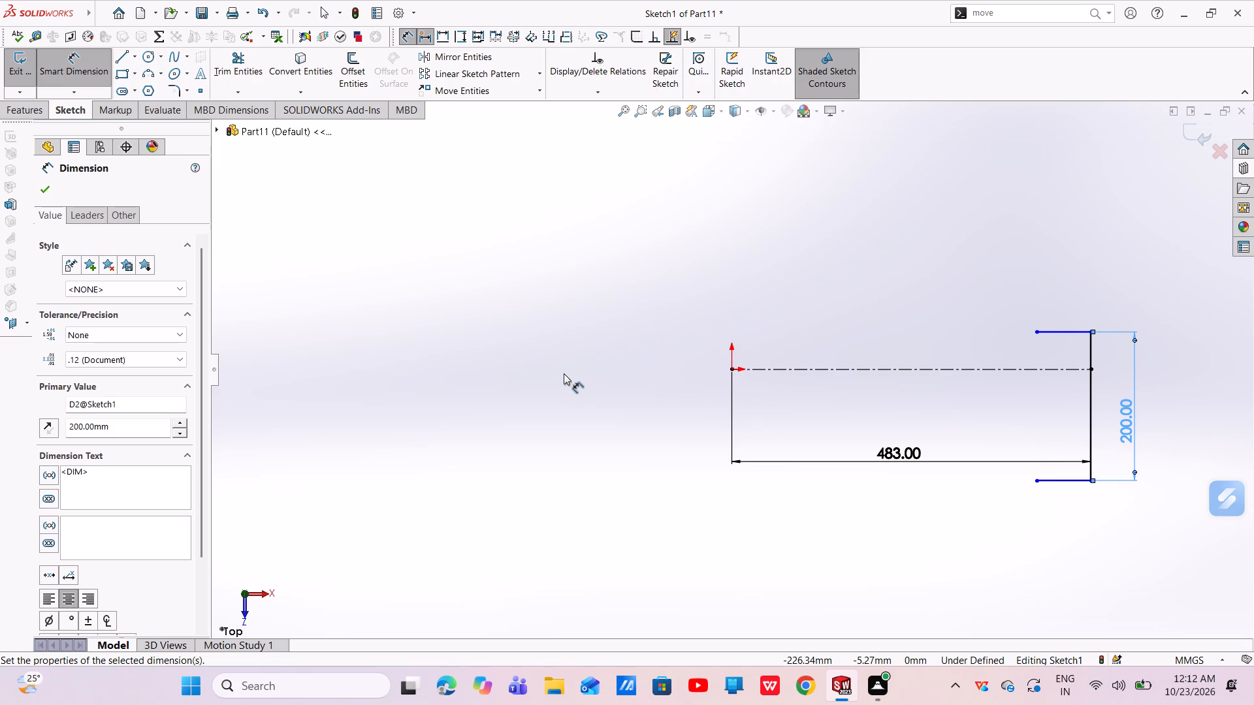
left_click(38, 194)
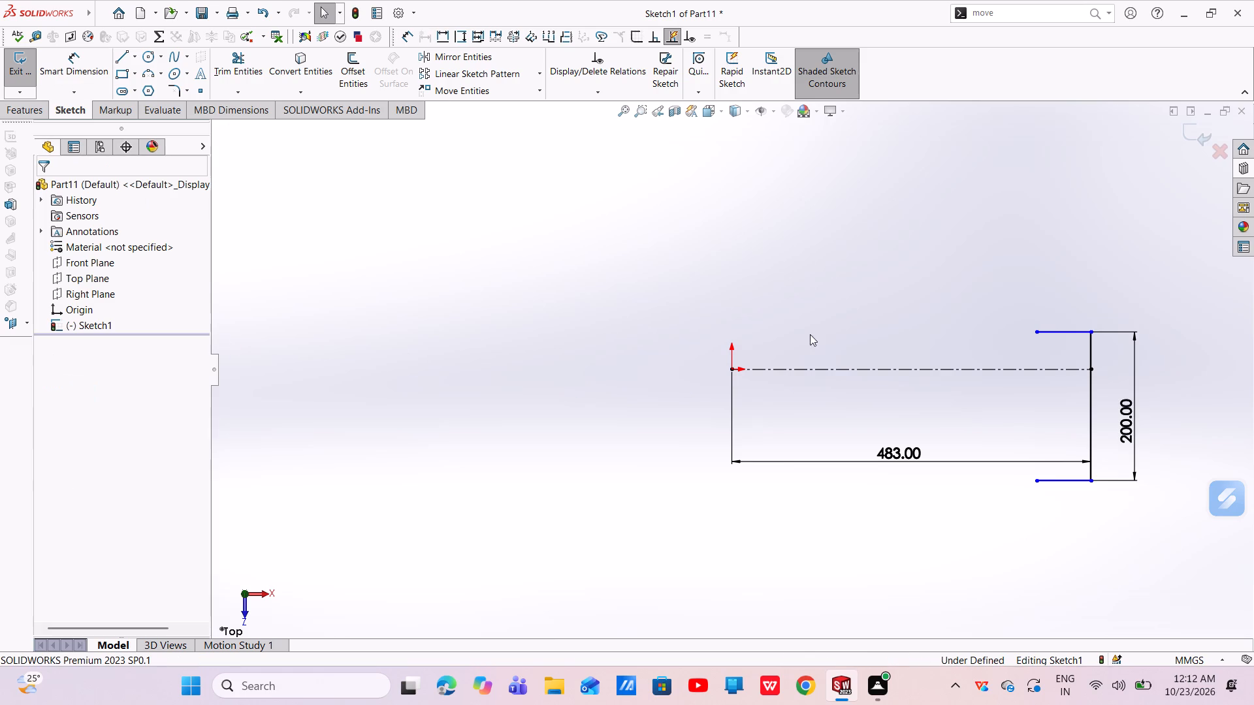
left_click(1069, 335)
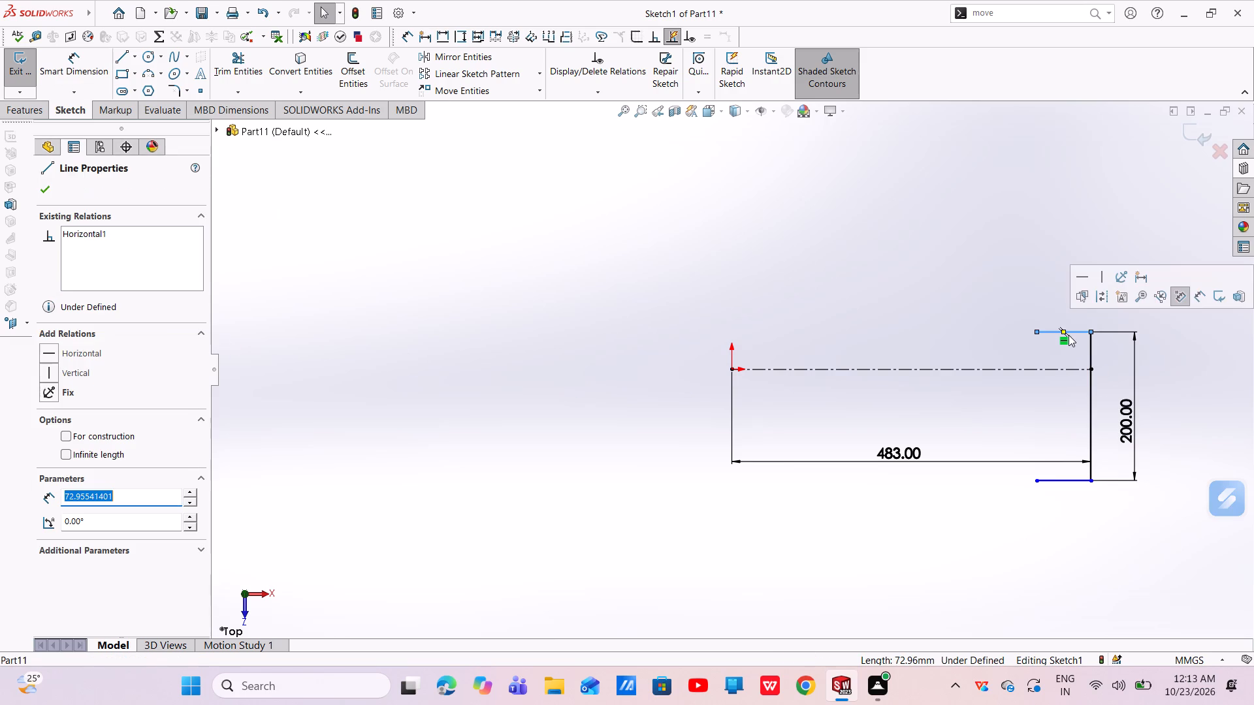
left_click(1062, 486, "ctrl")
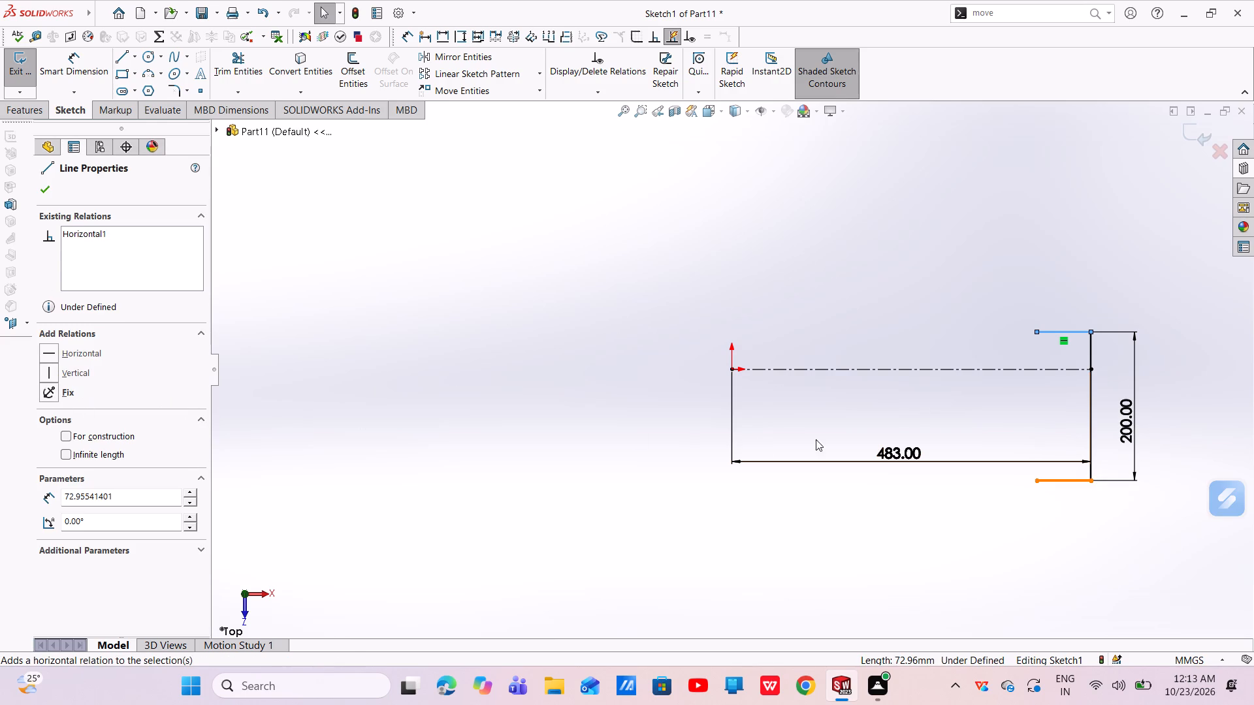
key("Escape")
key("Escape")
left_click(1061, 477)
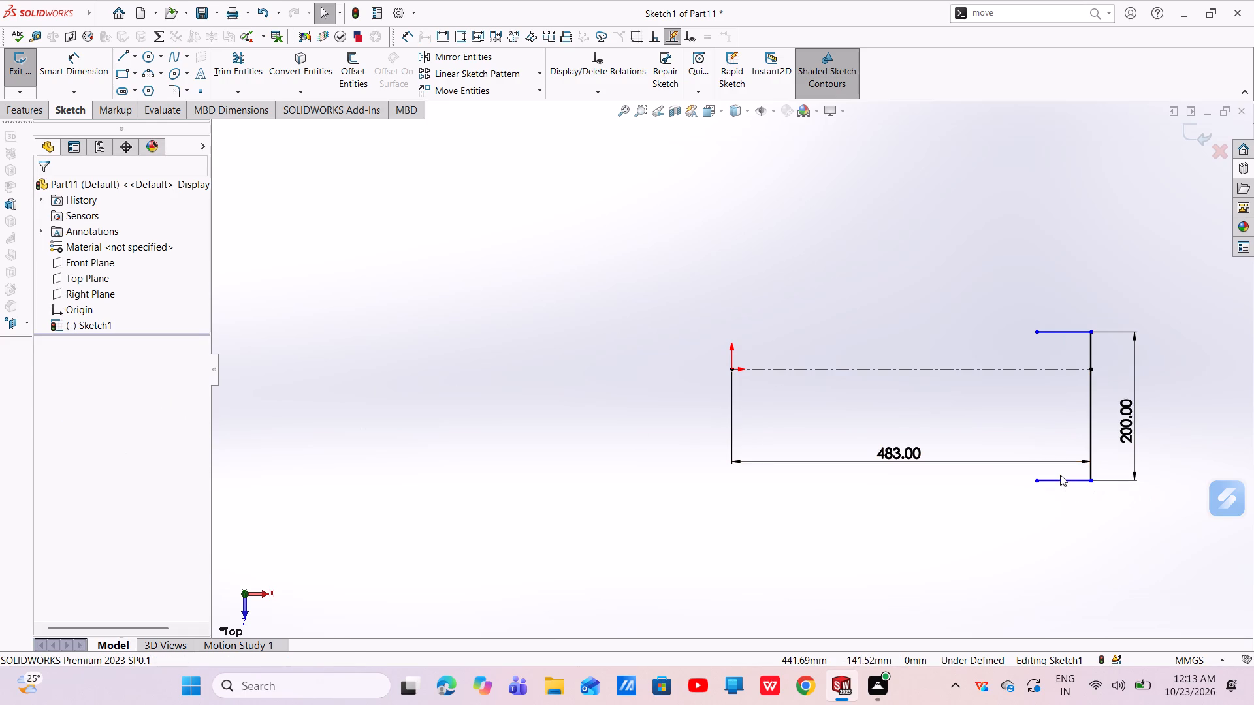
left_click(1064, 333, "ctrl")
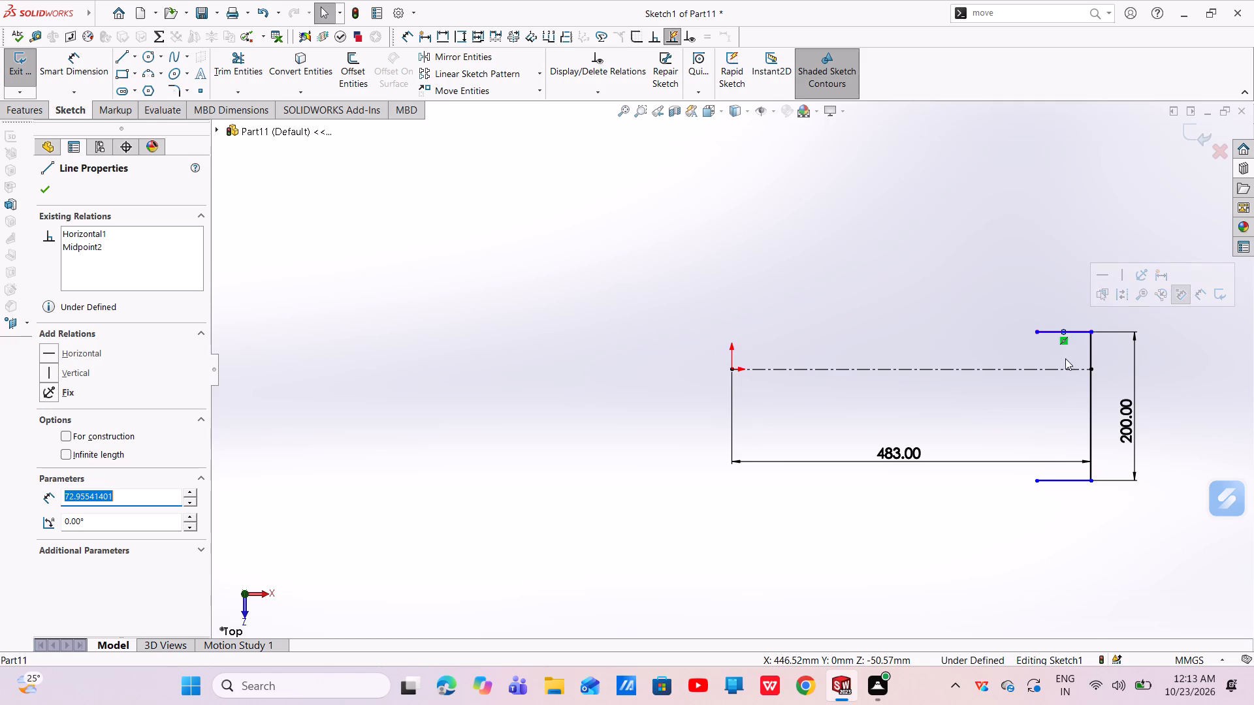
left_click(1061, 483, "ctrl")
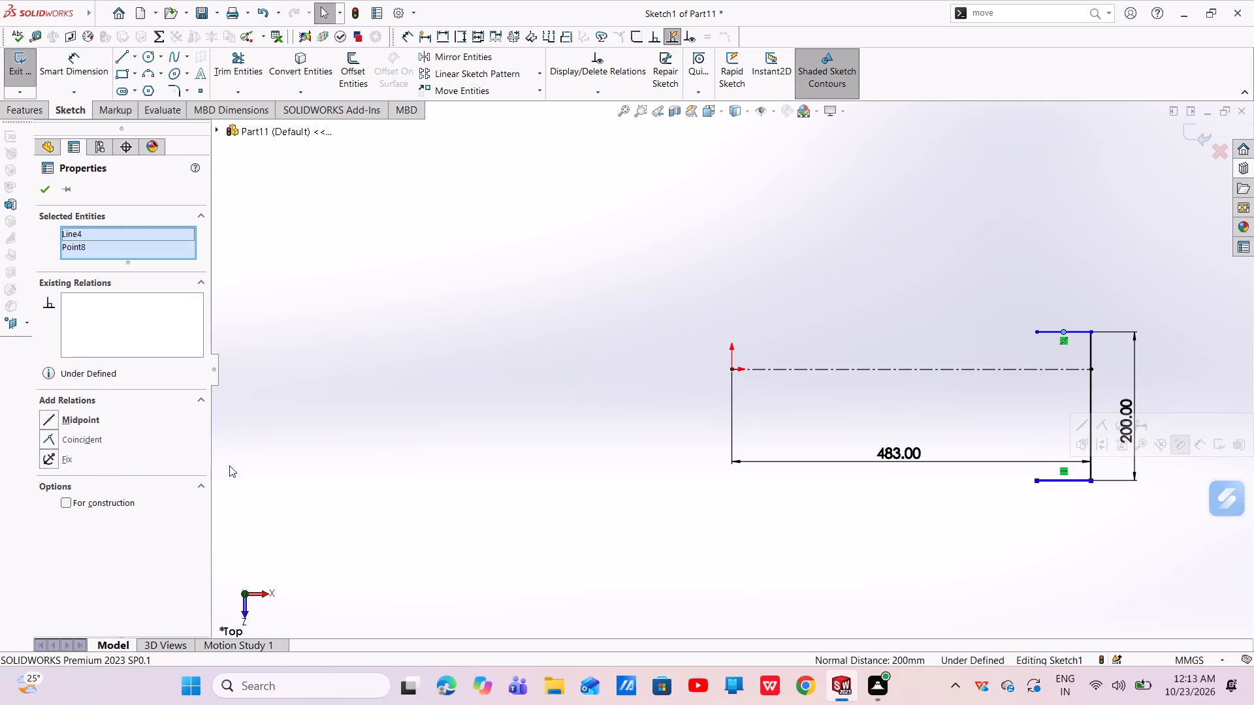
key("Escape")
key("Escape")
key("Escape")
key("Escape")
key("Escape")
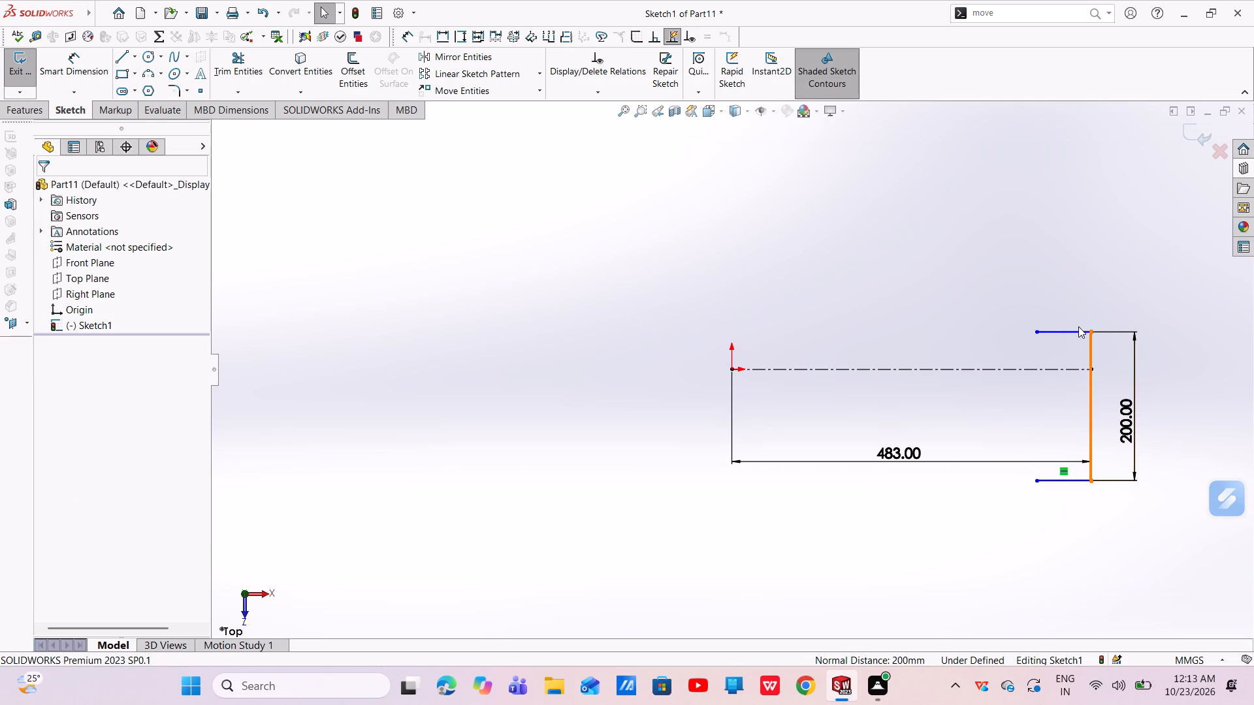
Add an equal relation between the upper and lower horizontal lines of the C-shaped profile.
left_click(1075, 331)
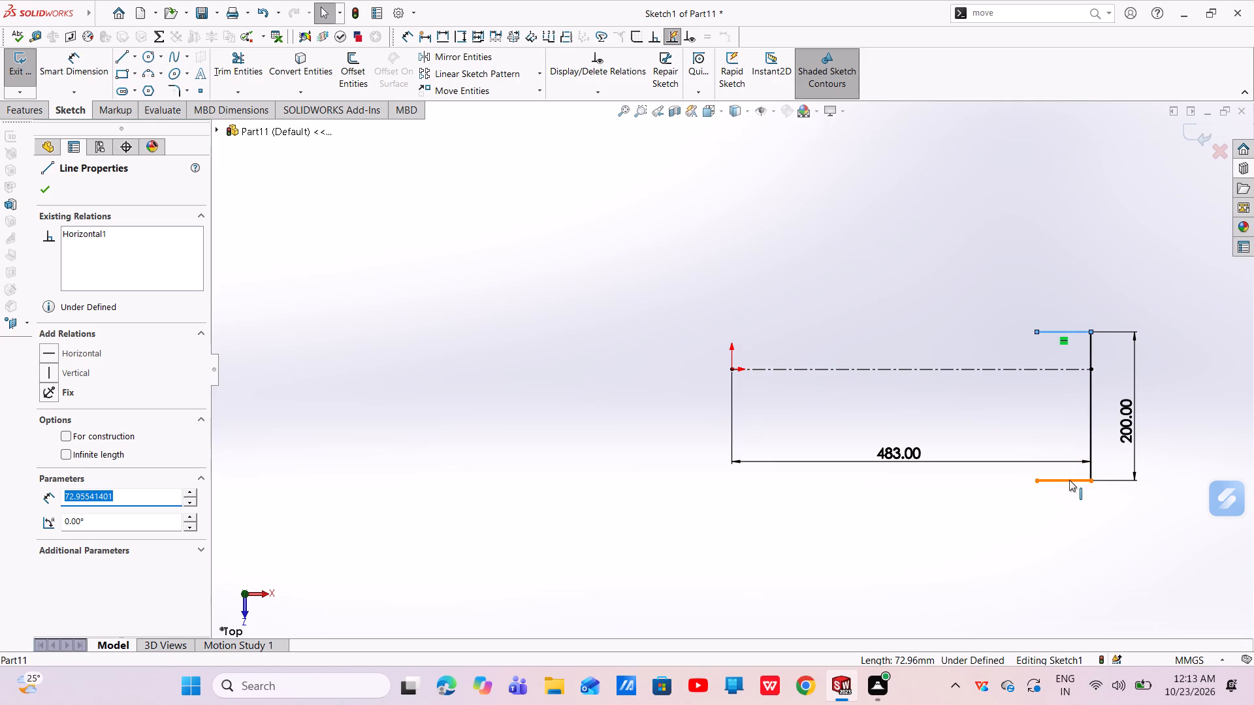
left_click(1069, 480, "ctrl")
left_click(1182, 418)
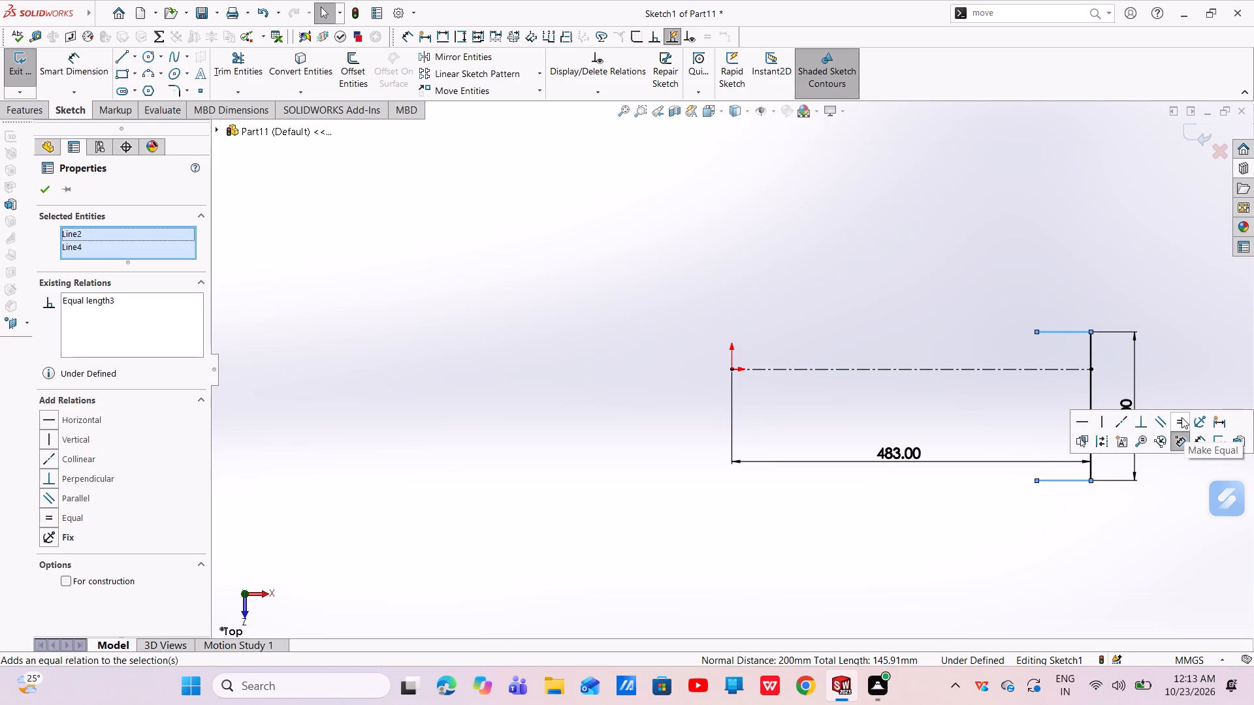
key("Escape")
key("Escape")
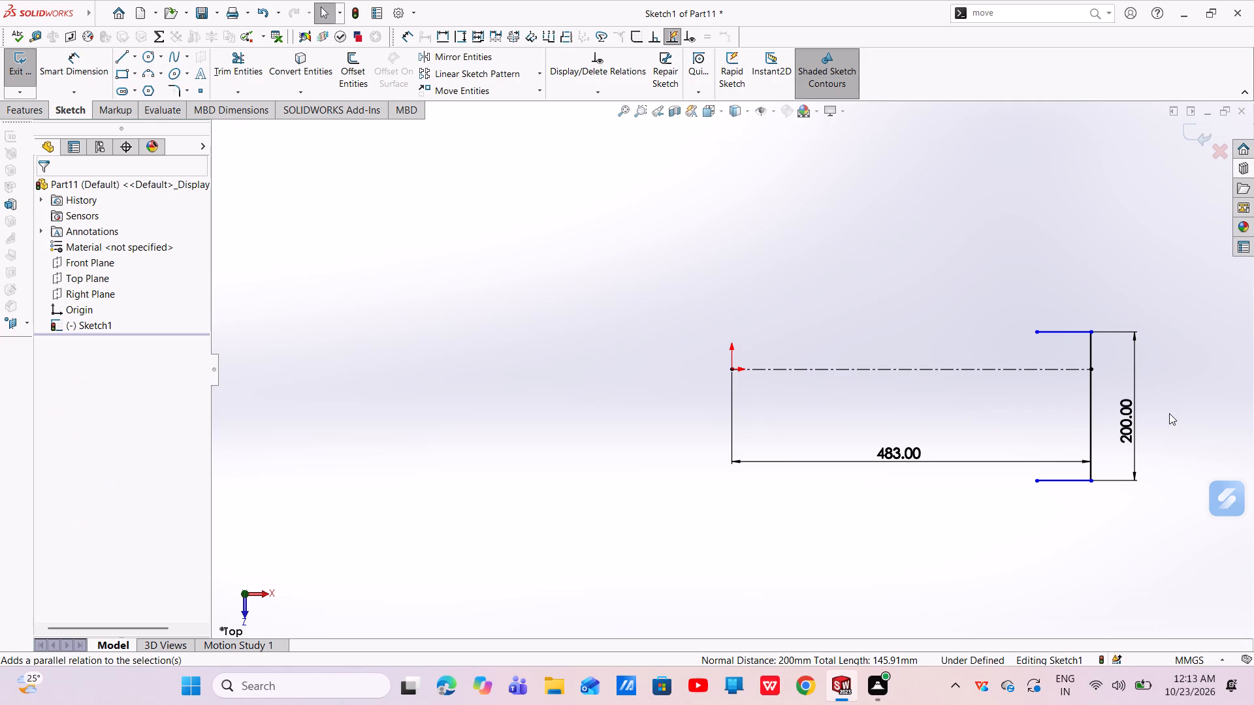
Make the centerline's far endpoint coincident with the midpoint of the C-shaped profile's vertical line.
left_click(1091, 370)
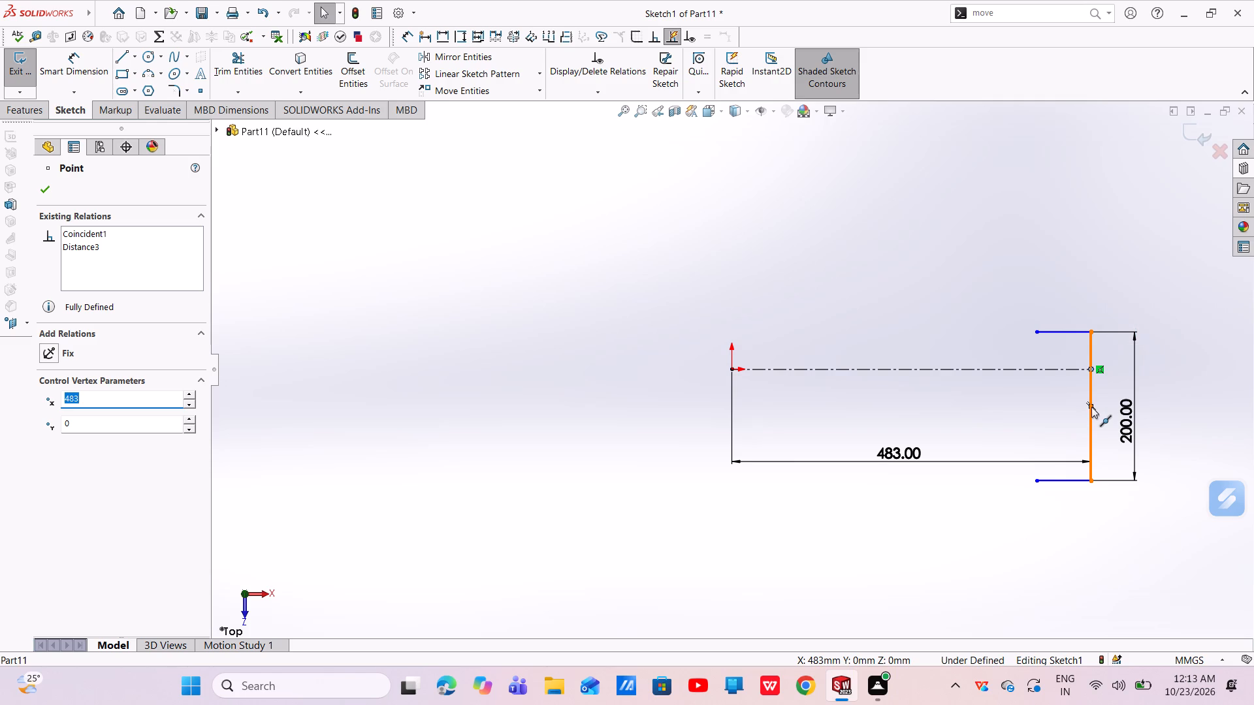
left_click(1091, 407, "ctrl")
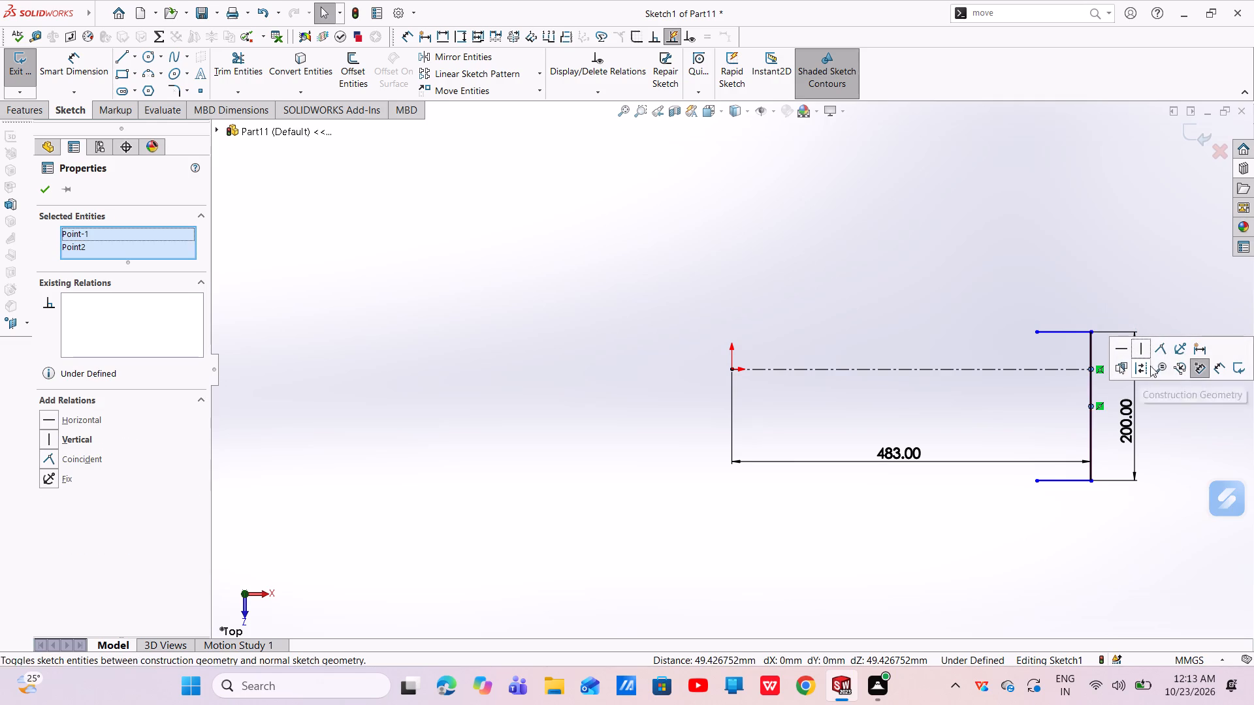
left_click(1160, 352)
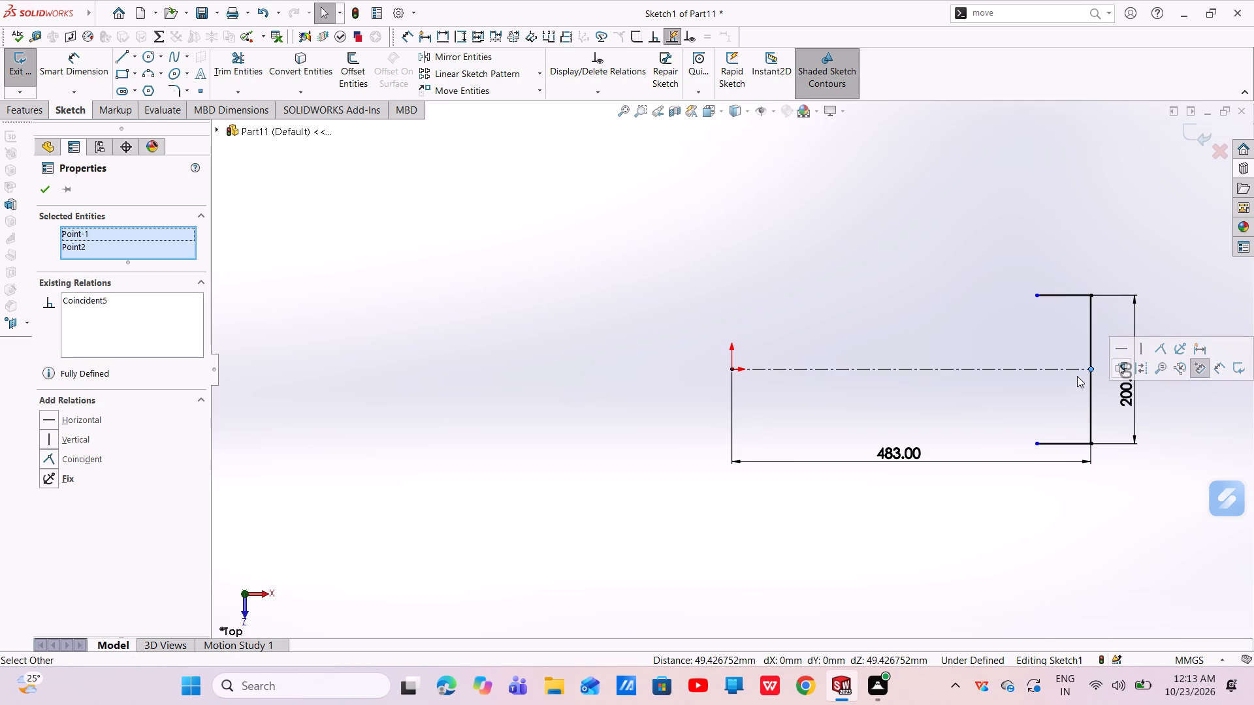
key("Escape")
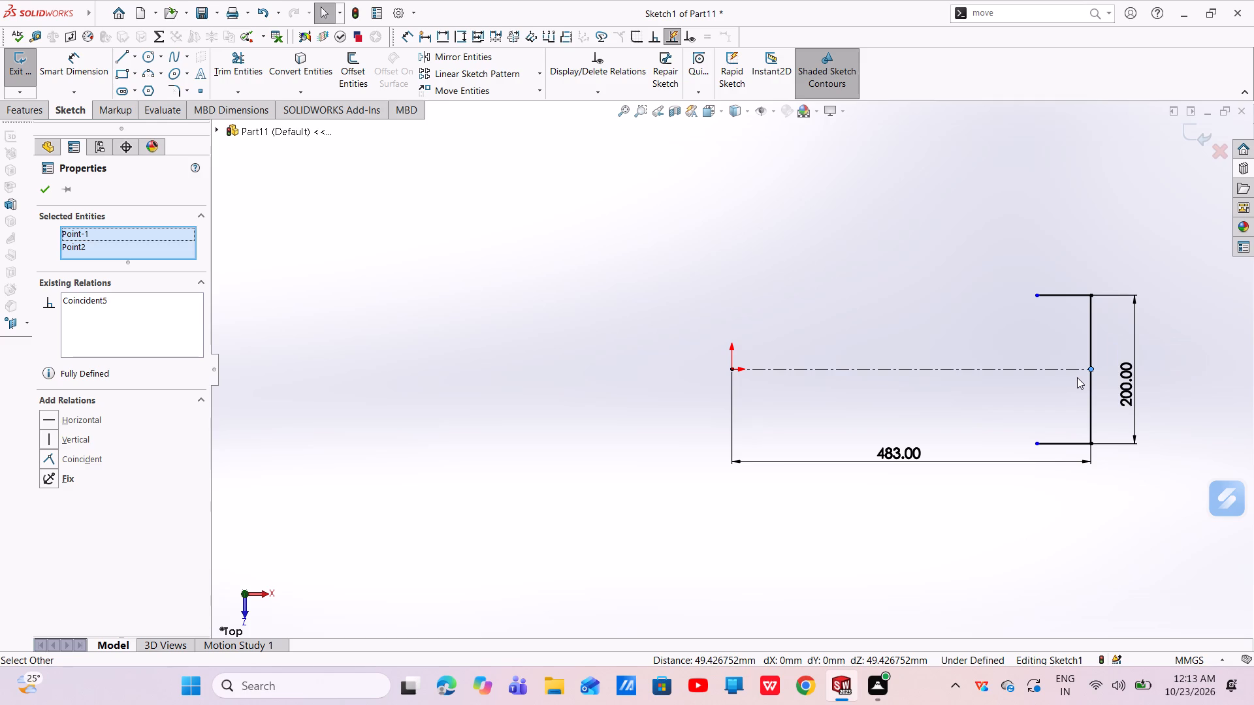
Dimension the C-shaped profile's upper horizontal line as 63 mm.
left_click(70, 67)
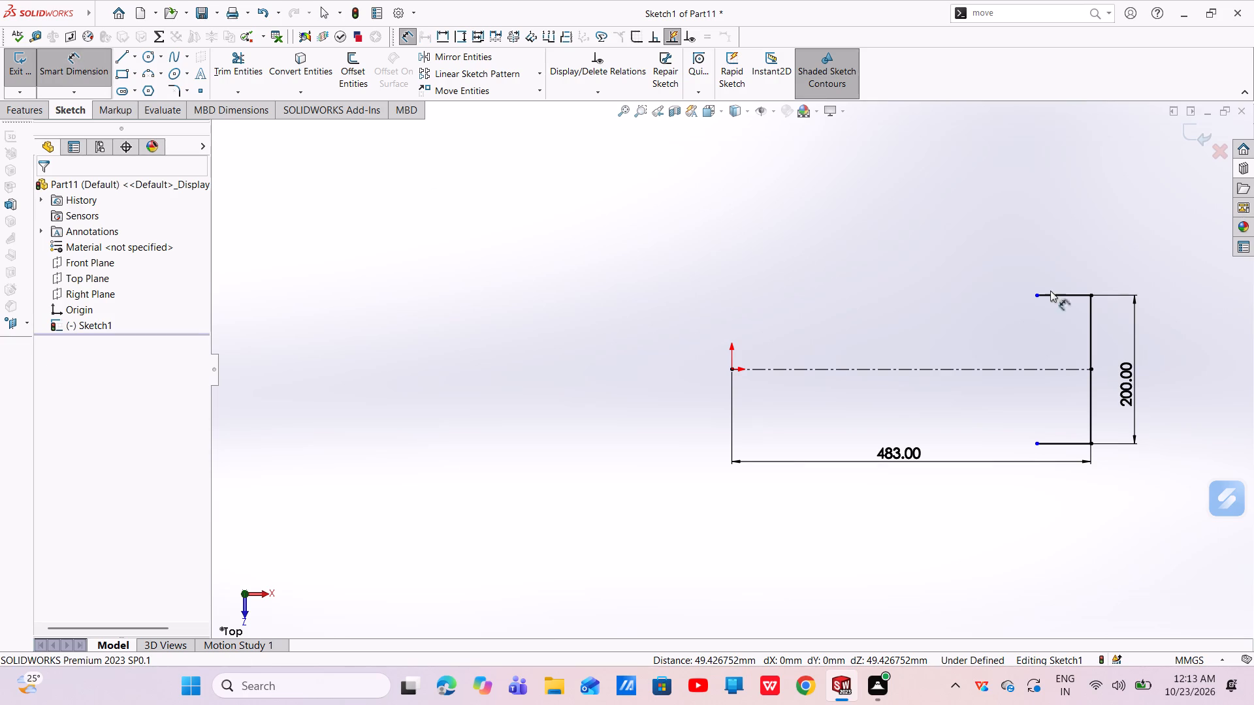
left_click(1059, 291)
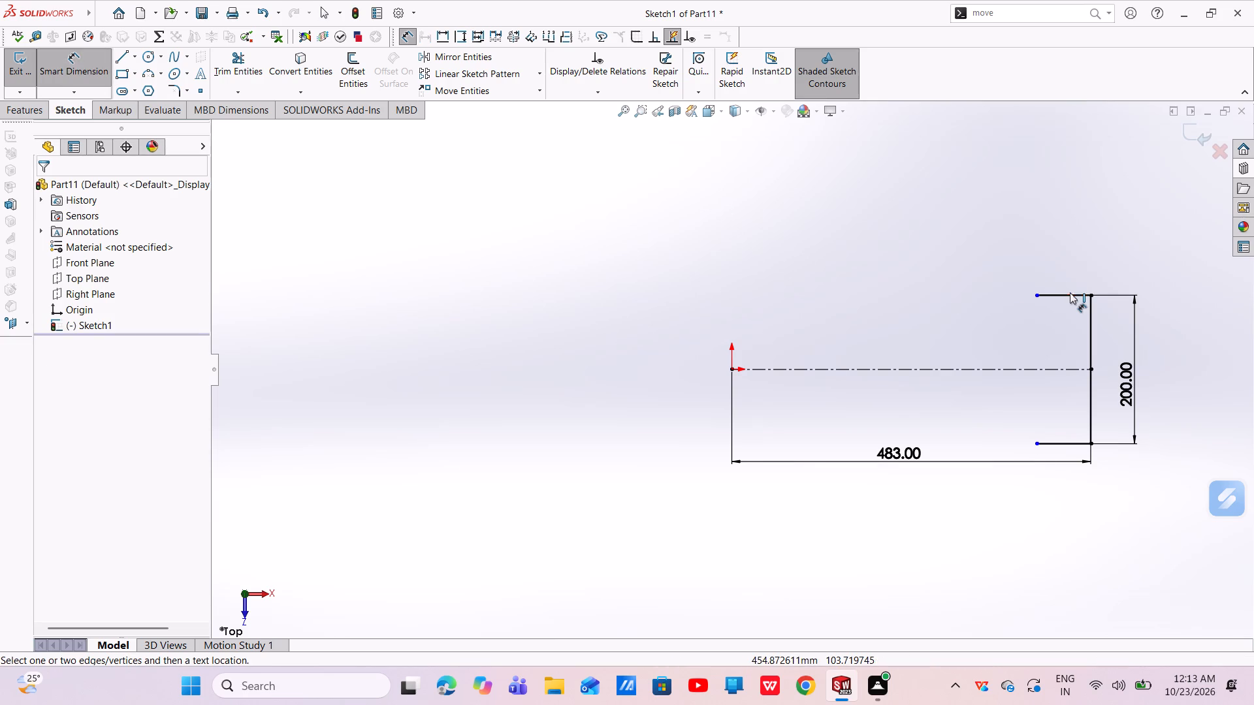
left_click(1070, 292)
left_click(1050, 263)
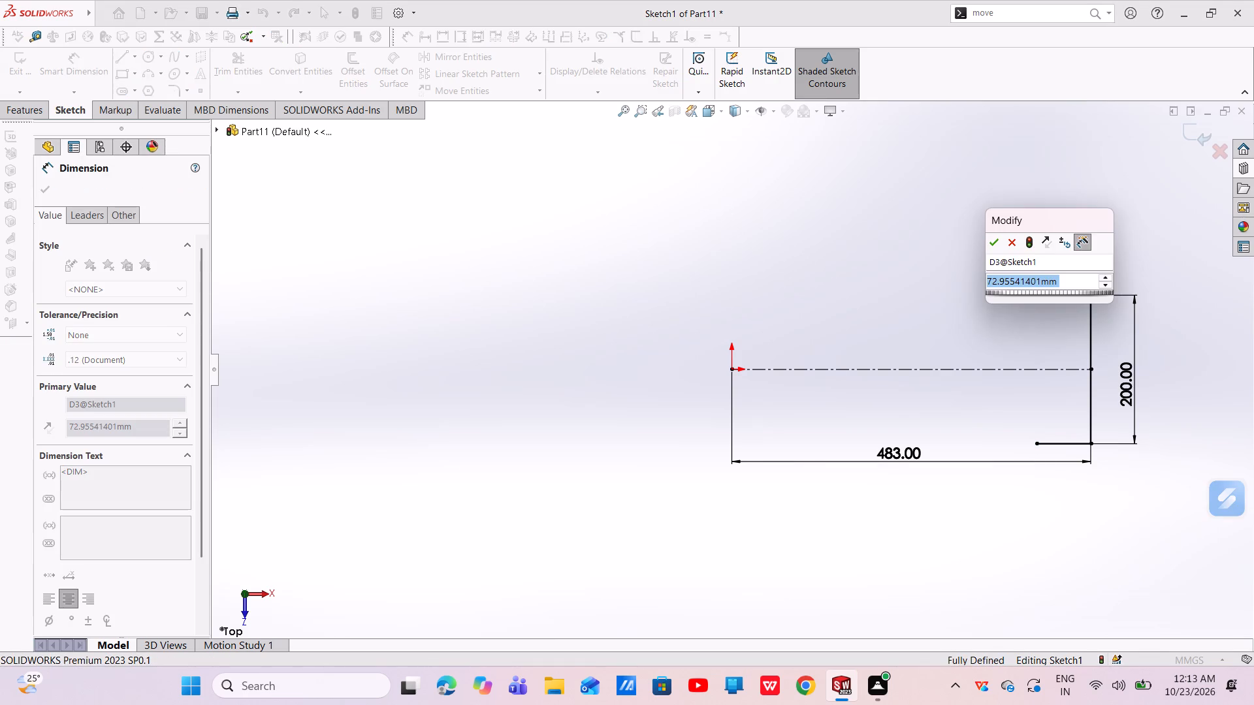
key("BackSpace")
type("63")
key("Return")
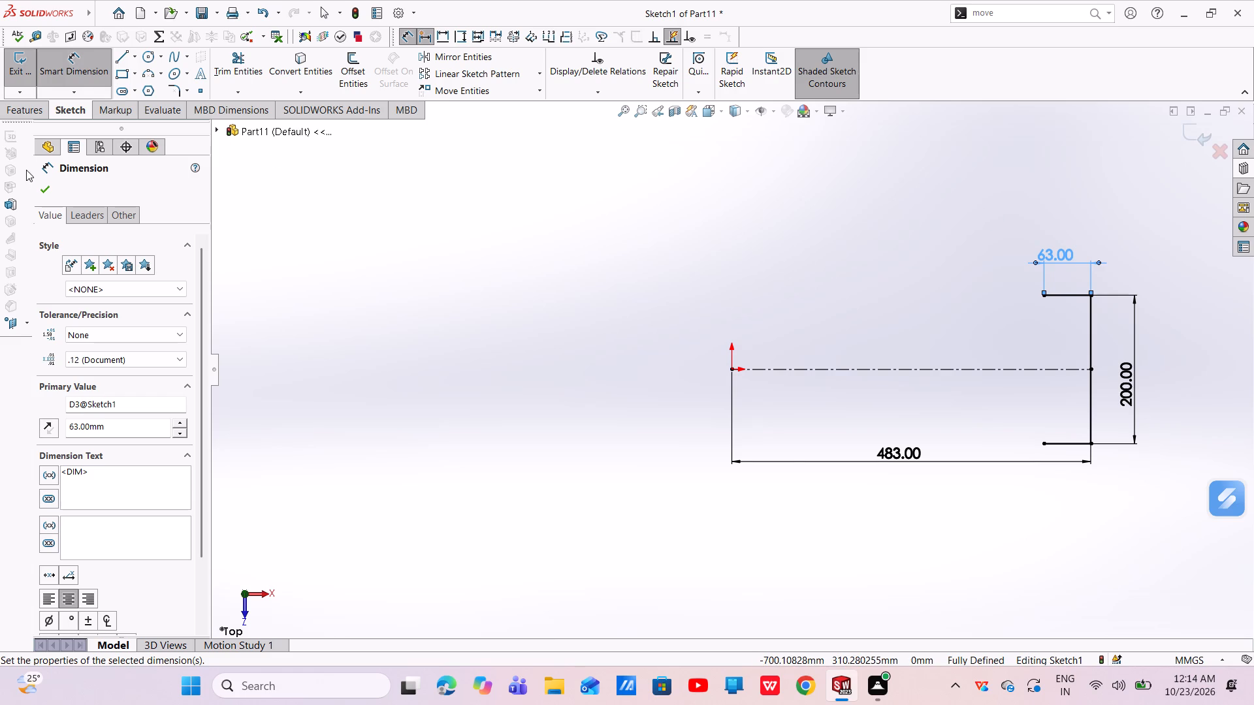
left_click(47, 188)
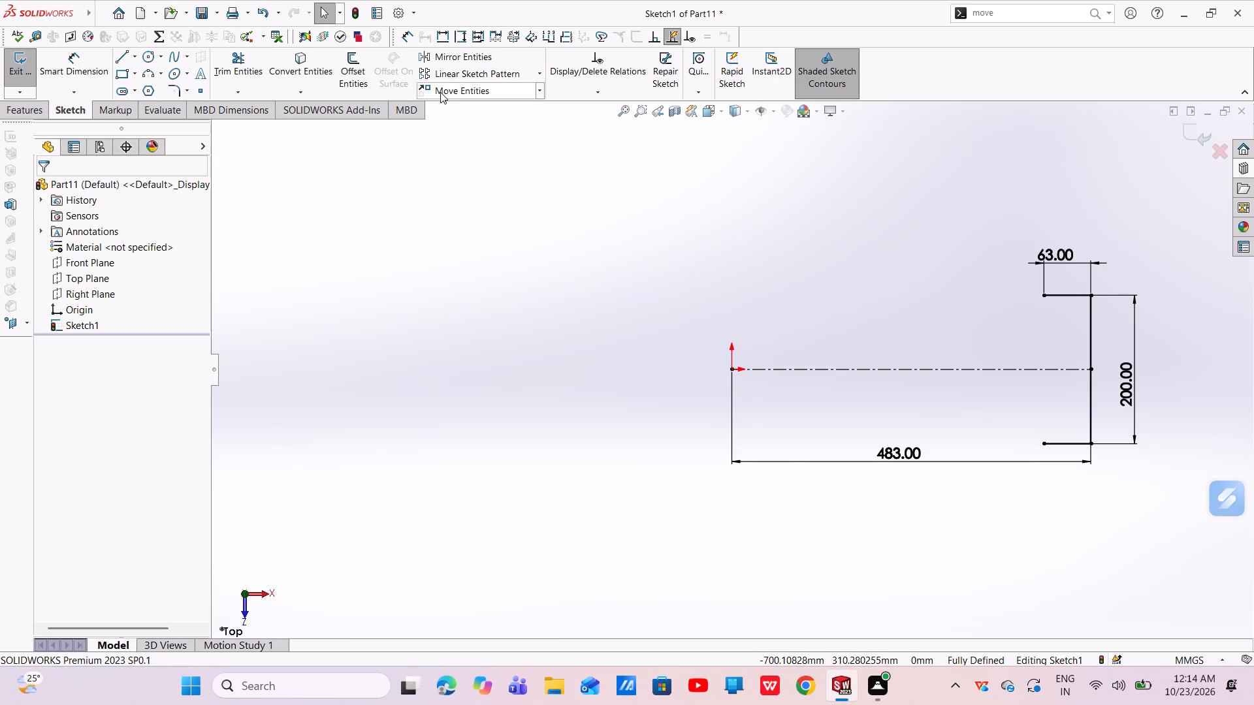
Add 10 mm sketch fillets to the upper and lower corners of the C-shaped profile, accepting removal of conflicting relations.
left_click(173, 95)
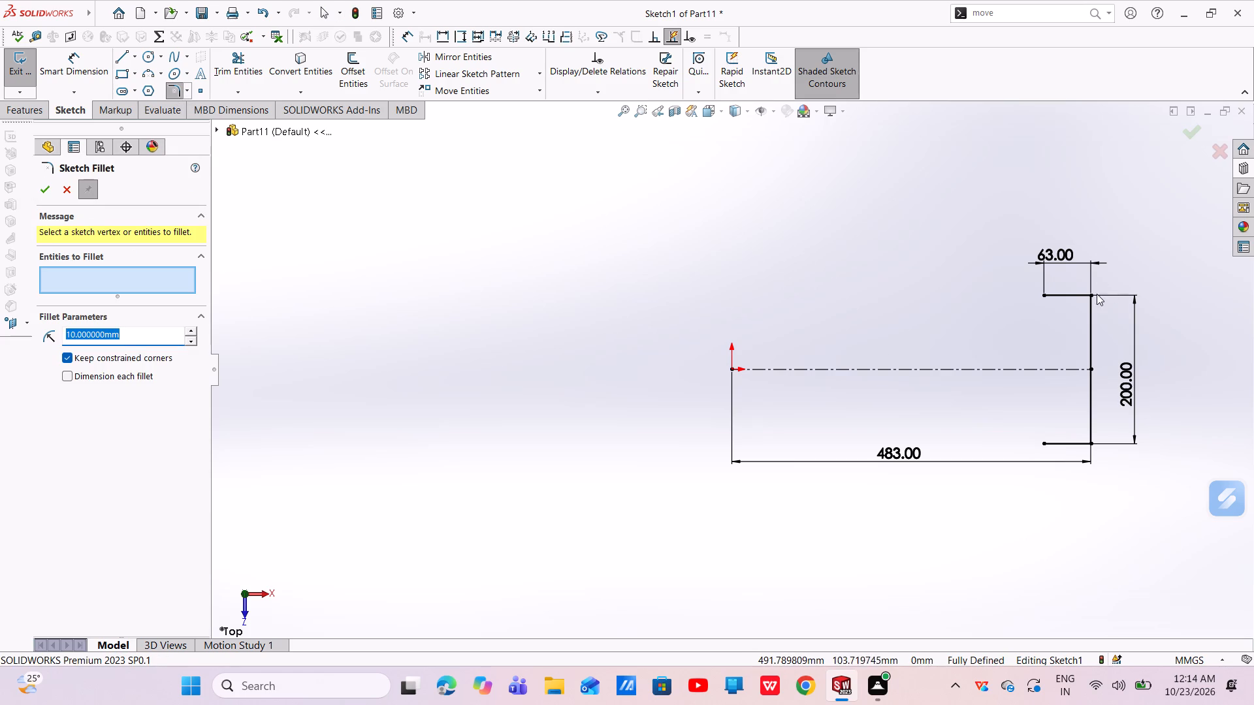
scroll(1090, 296, "down", 5)
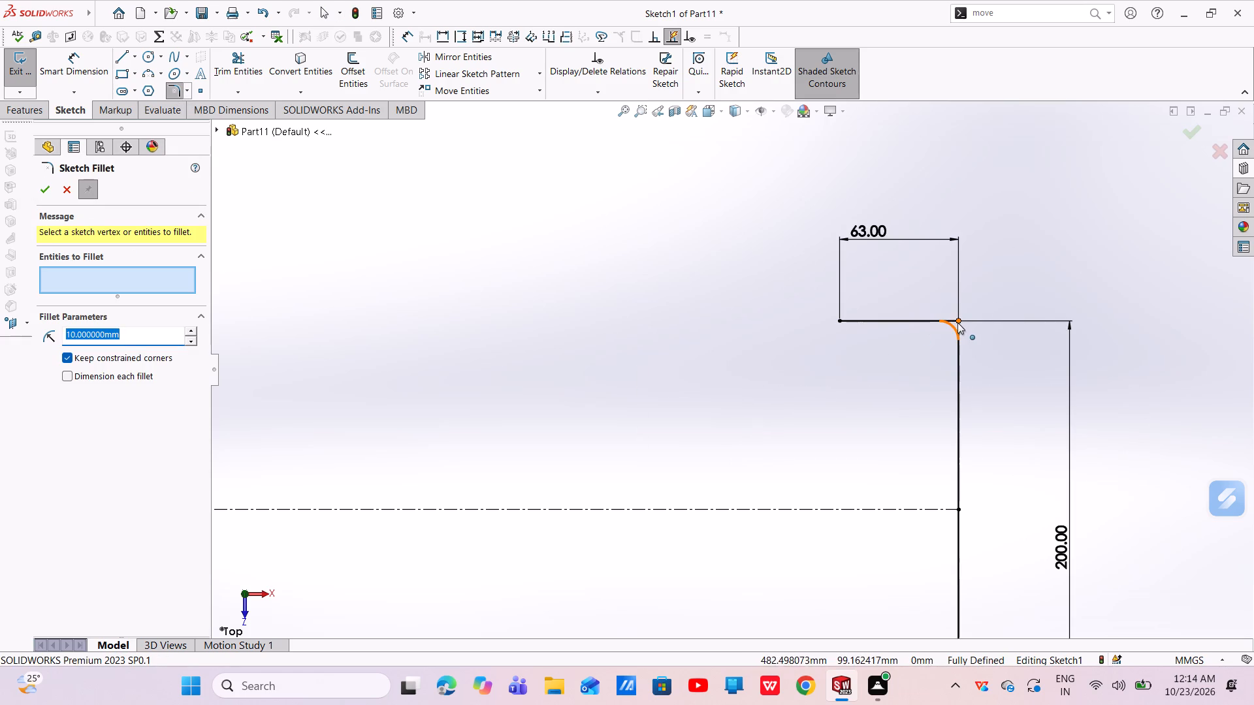
left_click(957, 322)
left_click(679, 352)
scroll(911, 428, "up", 4)
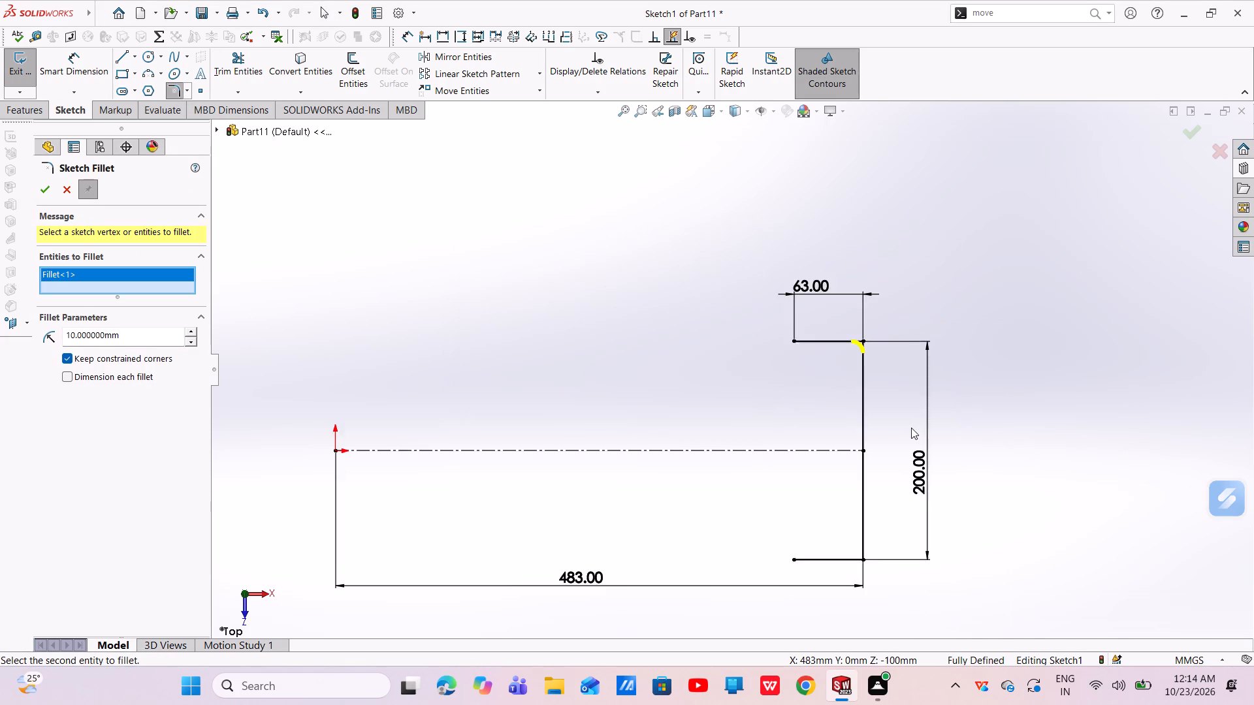
scroll(845, 486, "down", 6)
left_click(775, 551)
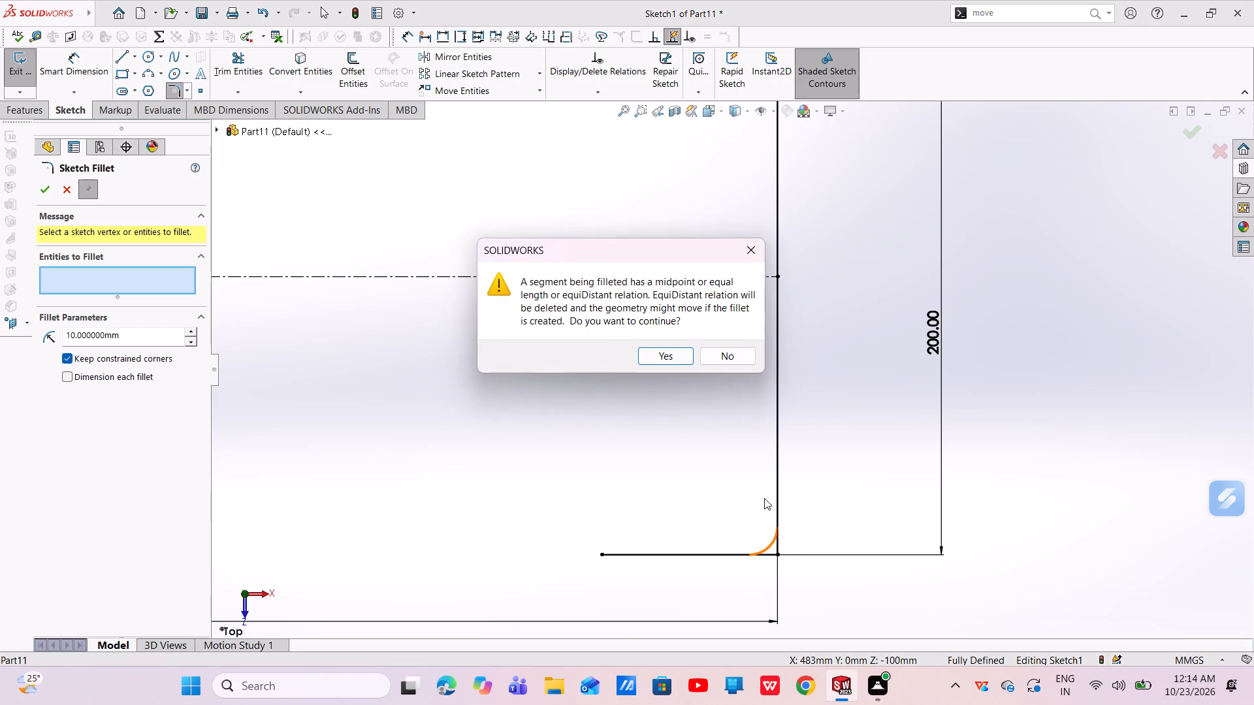
left_click(664, 352)
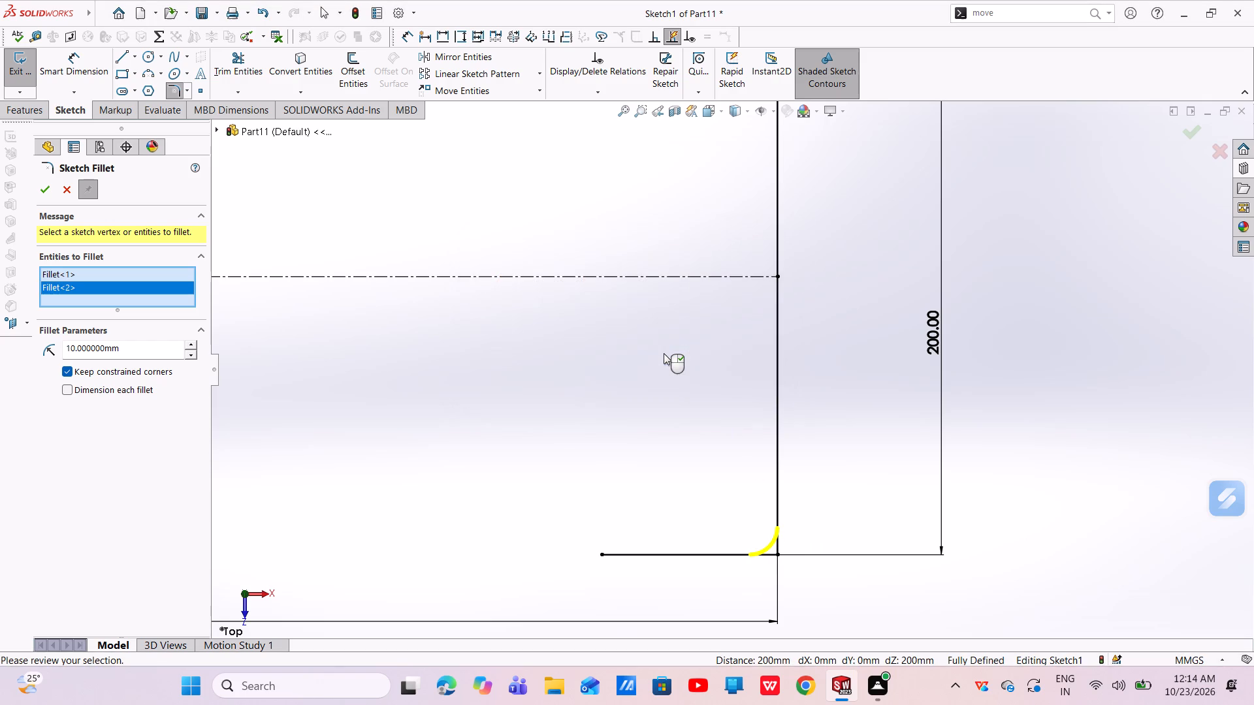
scroll(726, 389, "up", 4)
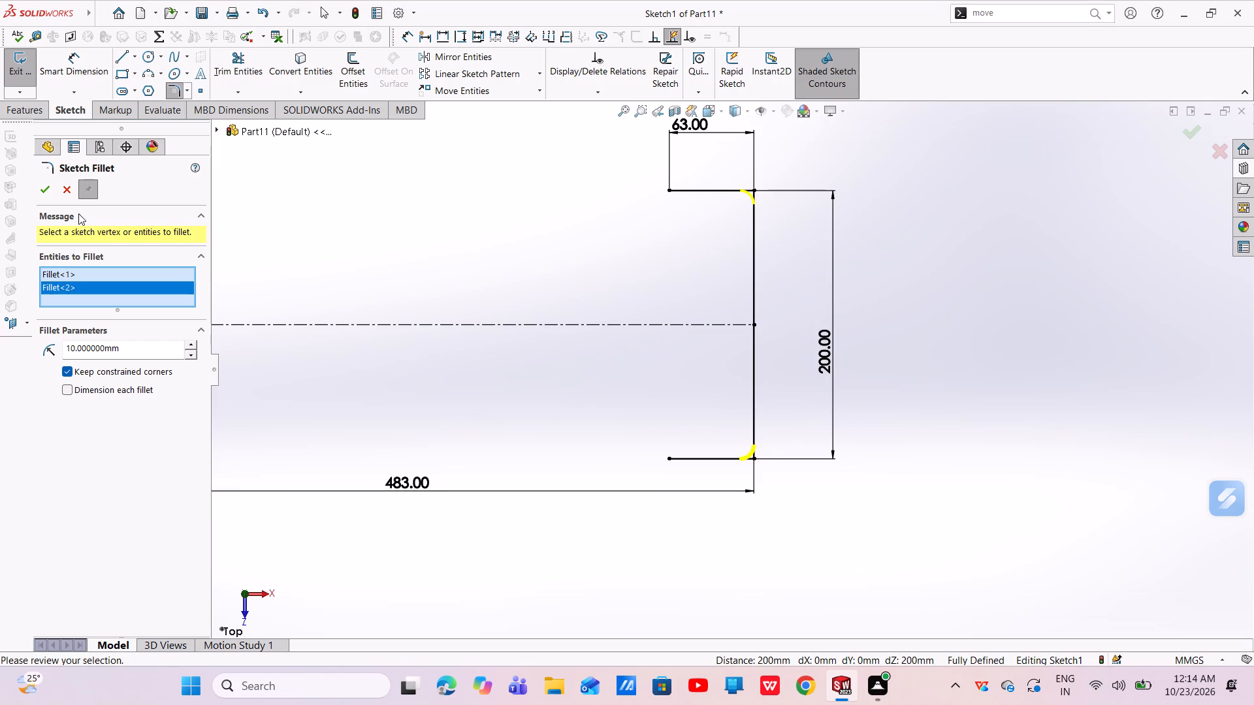
left_click(44, 193)
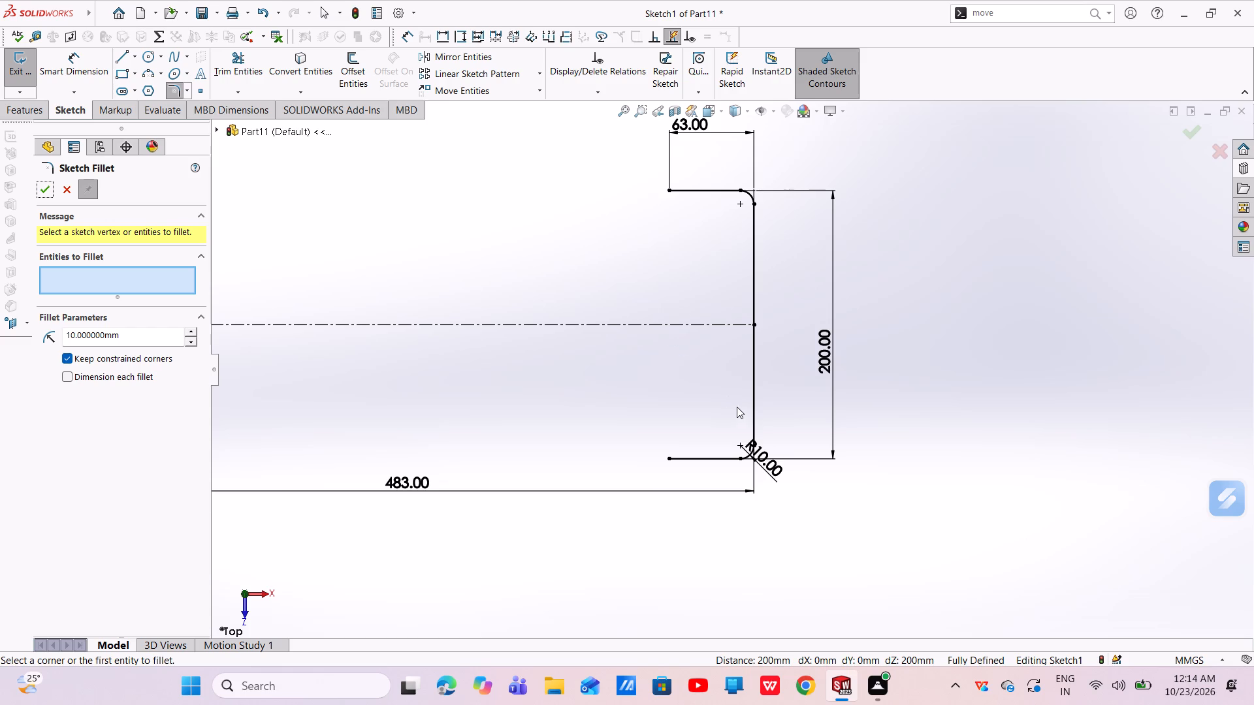
left_click(52, 187)
Start a boss extrusion of the C-shaped profile as a one-direction thin feature with a thickness of 5 mm.
left_click(10, 129)
left_click(14, 106)
left_click(29, 72)
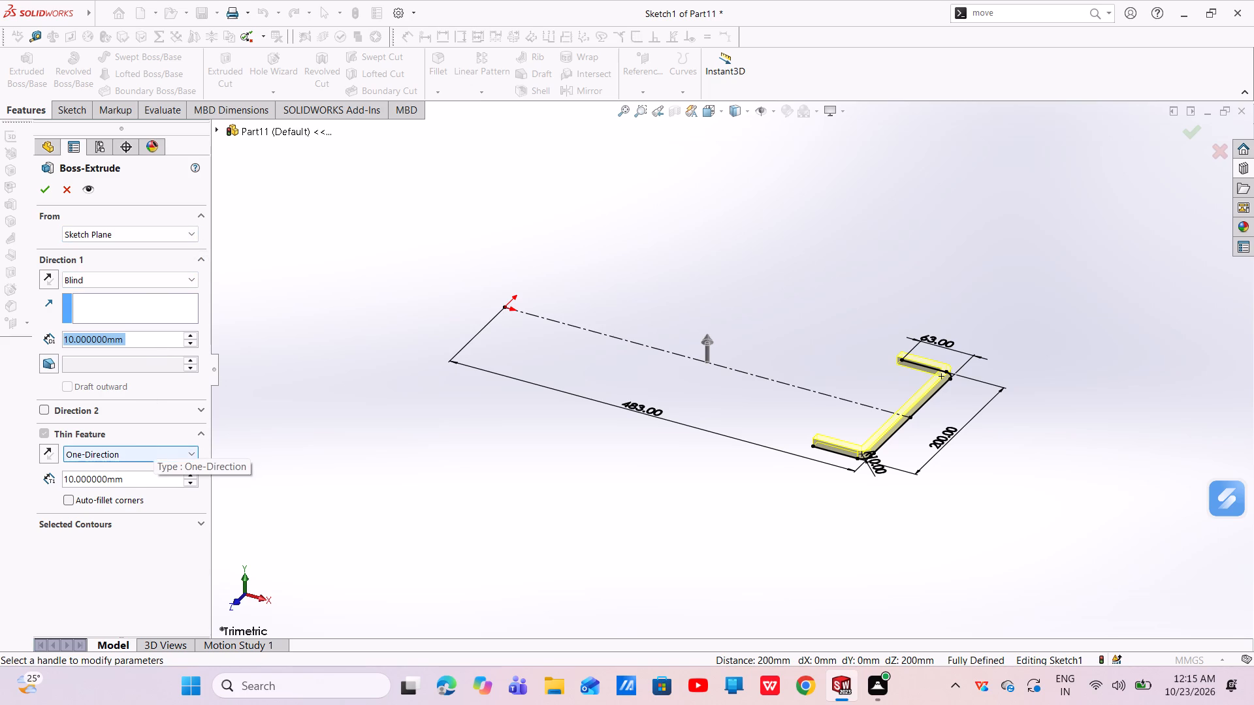
left_click_drag(127, 478, 50, 482)
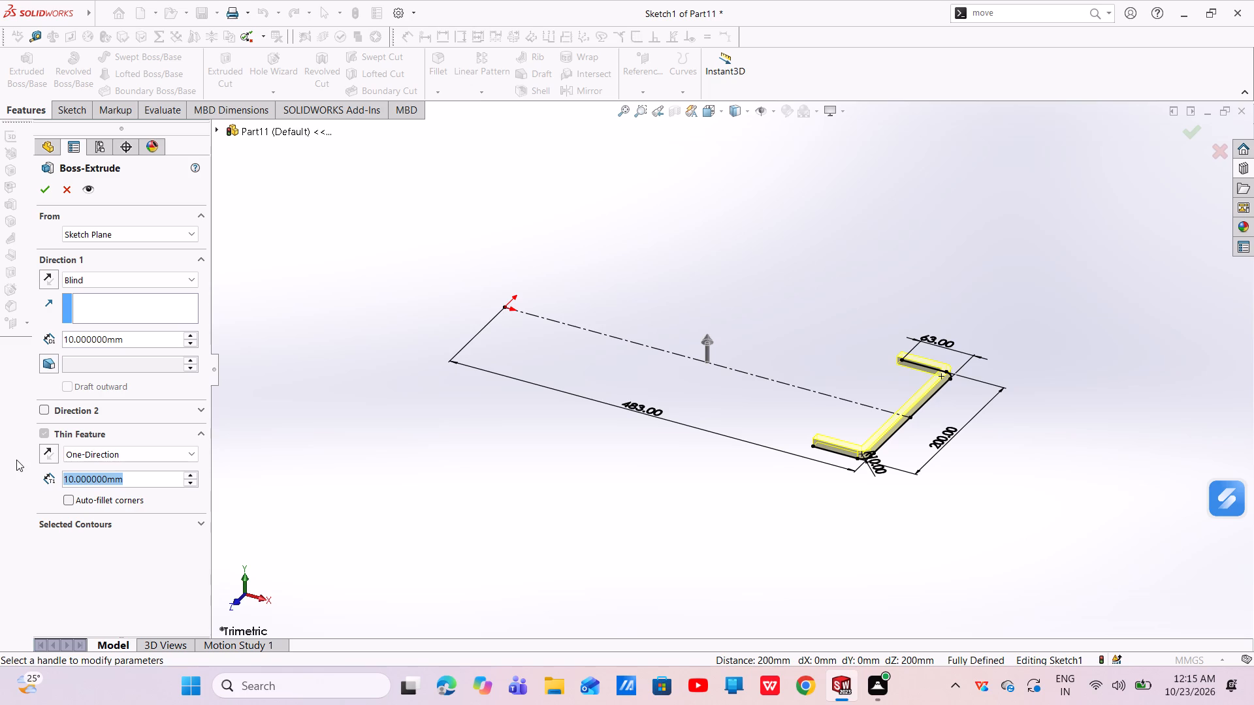
key("BackSpace")
key("2")
key("BackSpace")
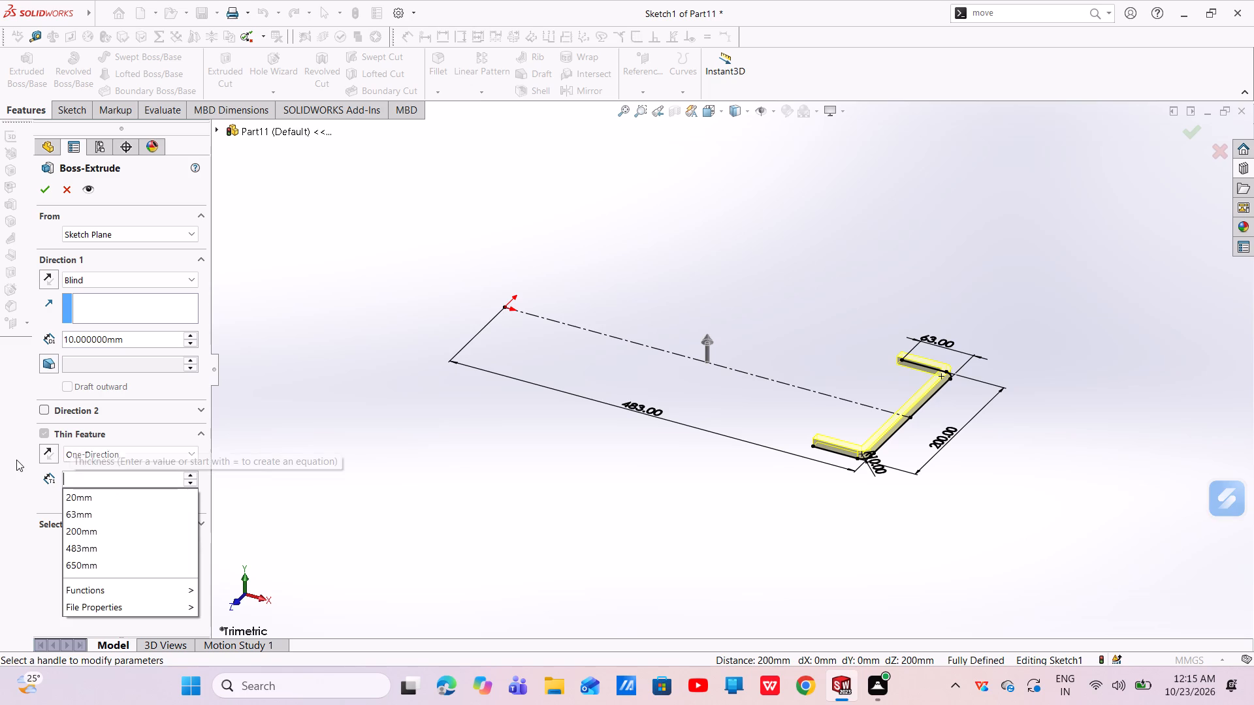
key("5")
key("Return")
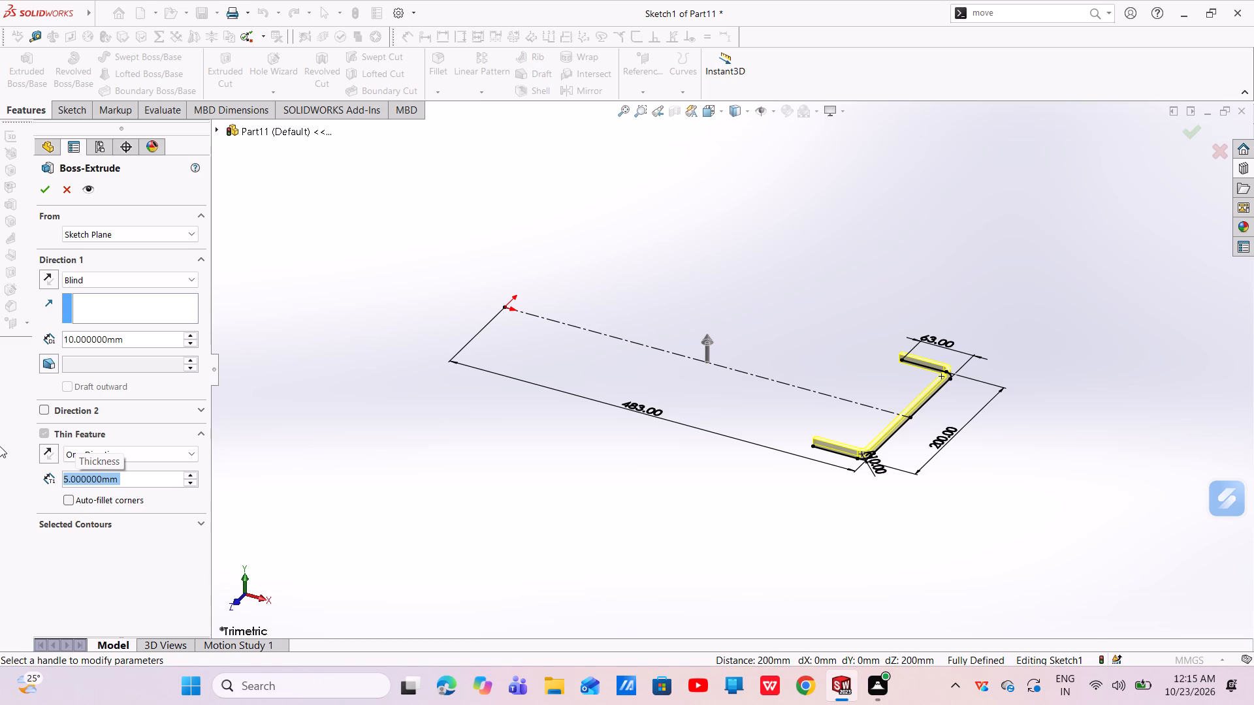
Extrude the C-shaped profile from the mid plane to a depth of 2800 mm with a thin-wall thickness of 7.5 mm.
left_click(152, 287)
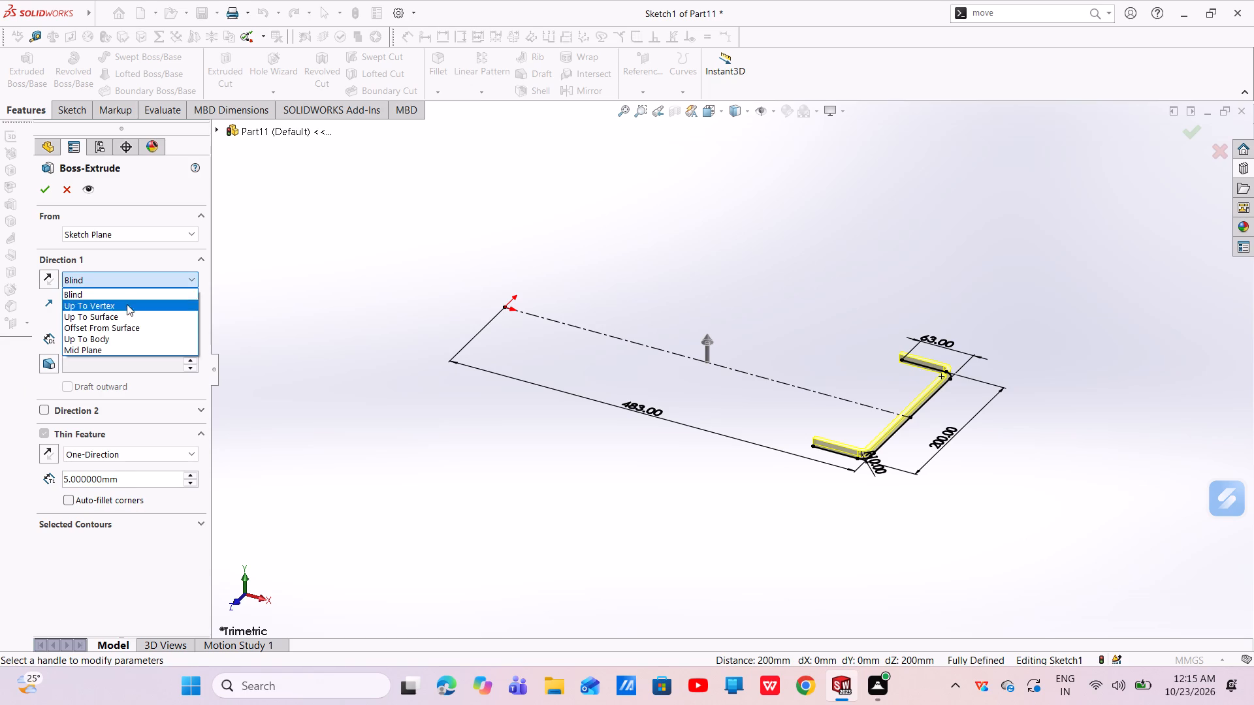
left_click(103, 346)
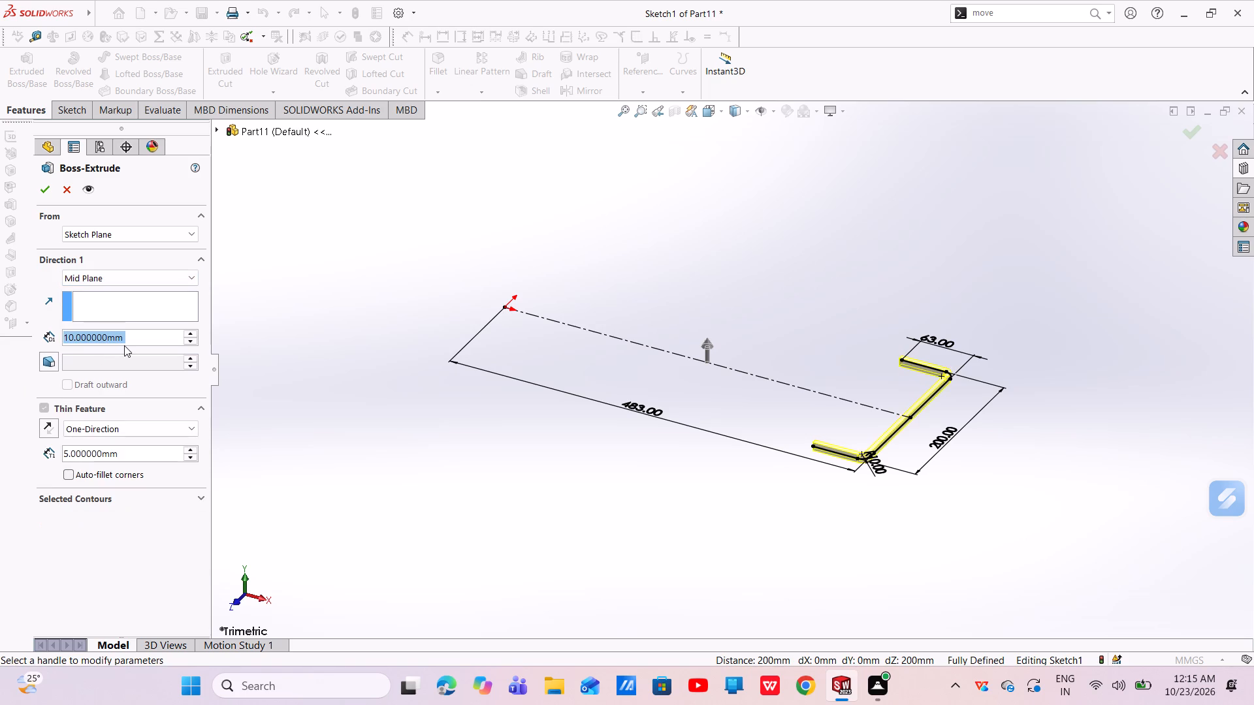
key("BackSpace")
type("2800")
key("Return")
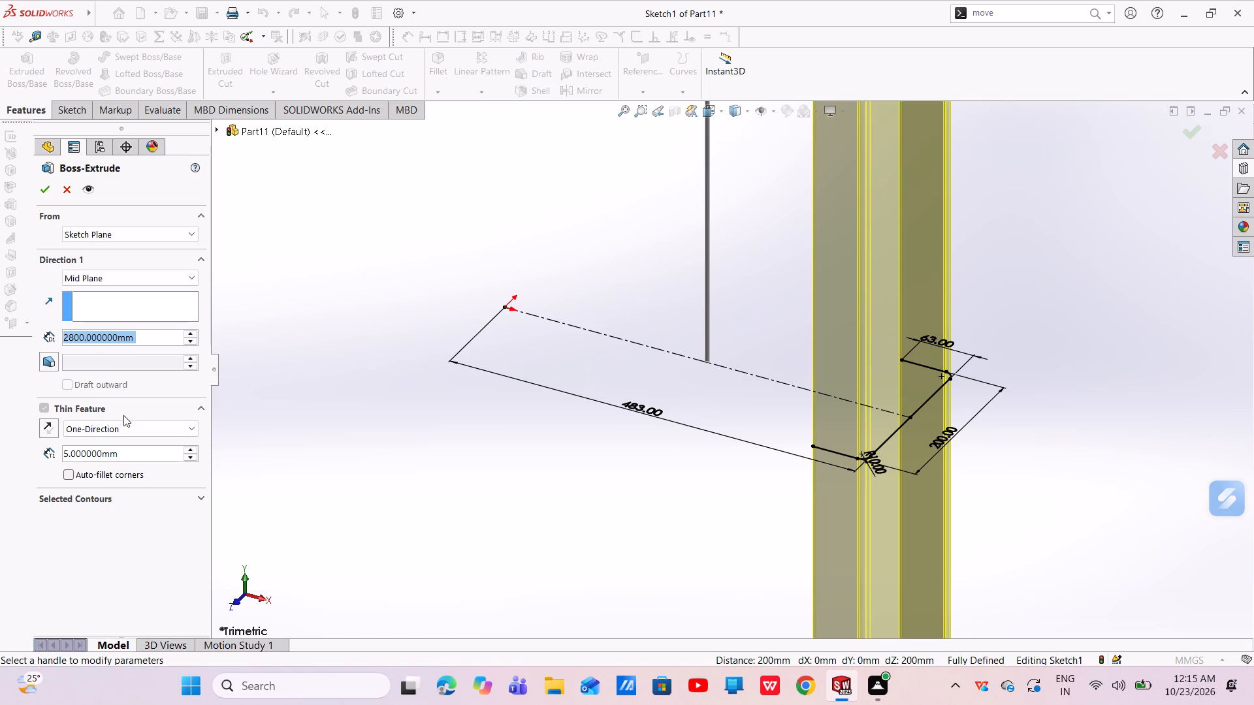
left_click_drag(116, 451, 37, 469)
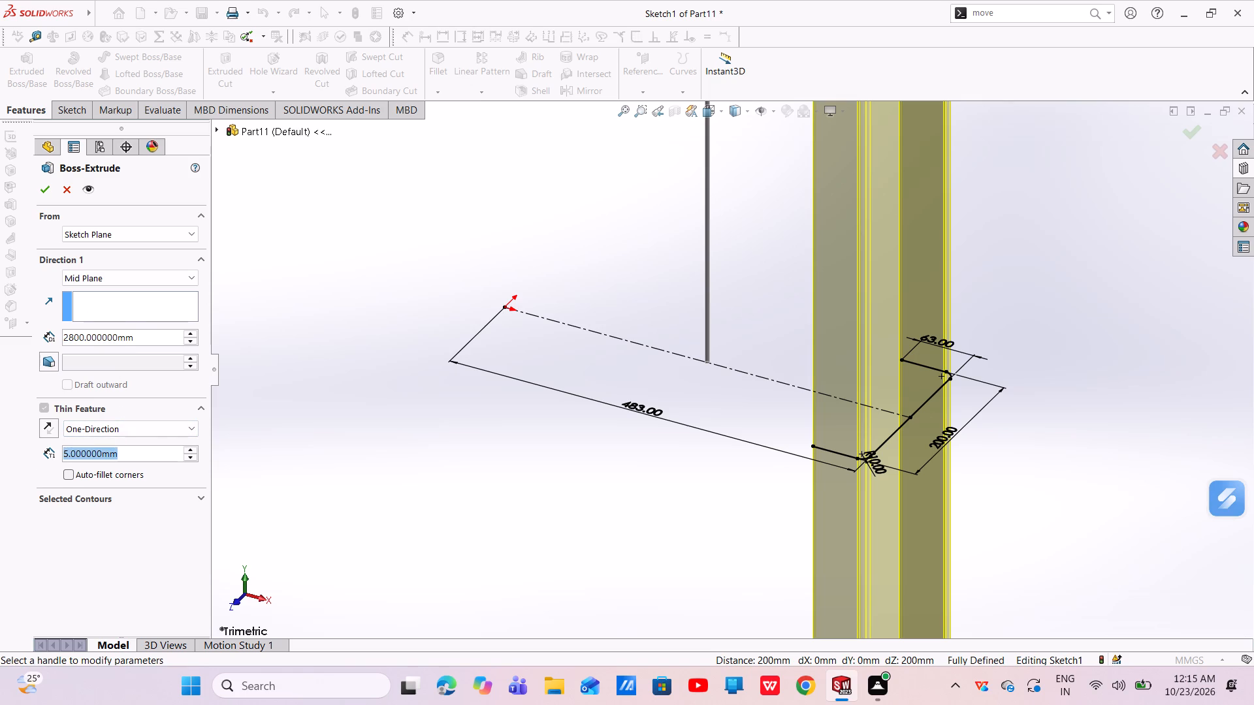
key("BackSpace")
type("7.5")
key("Return")
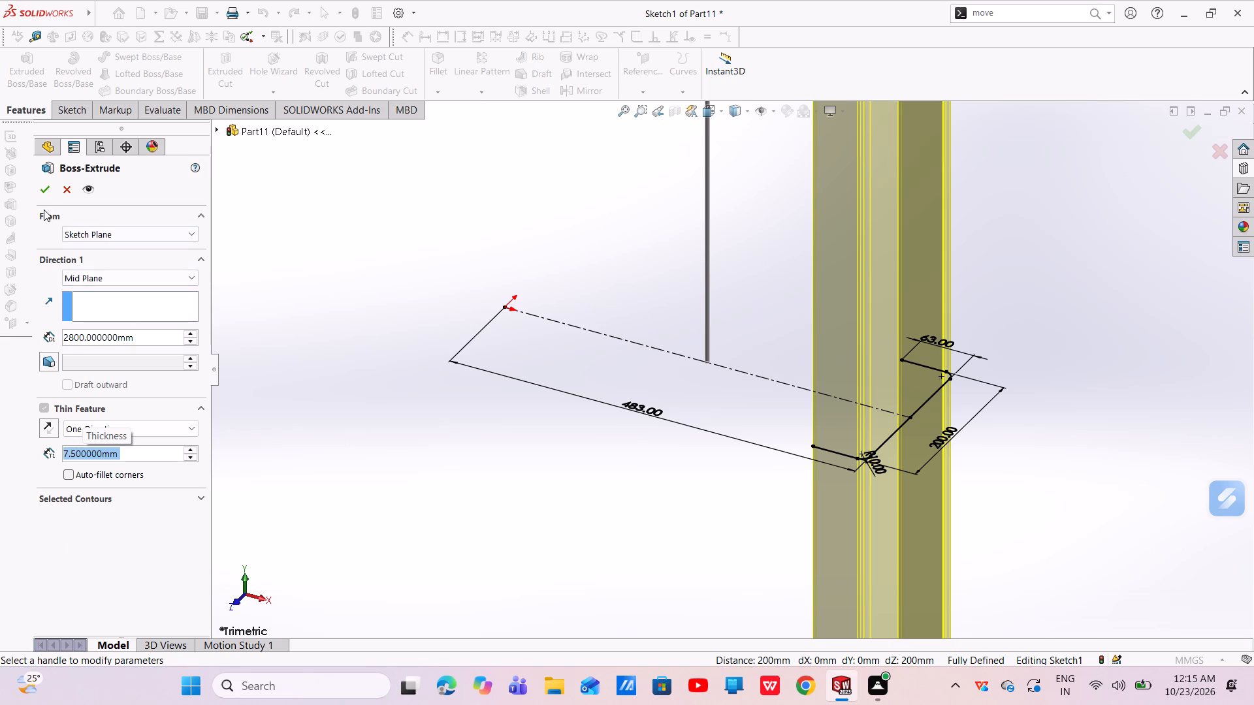
left_click(42, 186)
Start a new sketch on the outer face of the channel's front flange.
scroll(654, 429, "up", 8)
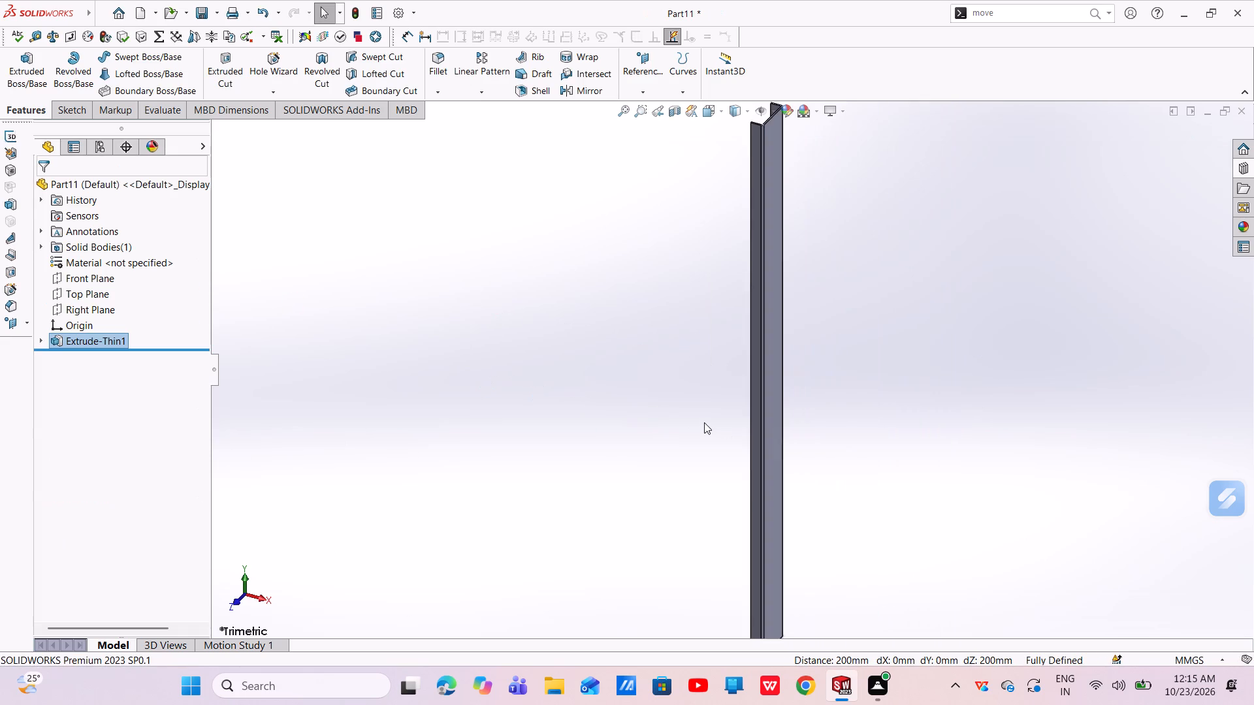
scroll(709, 400, "up", 4)
middle_click_drag(750, 390, 758, 484)
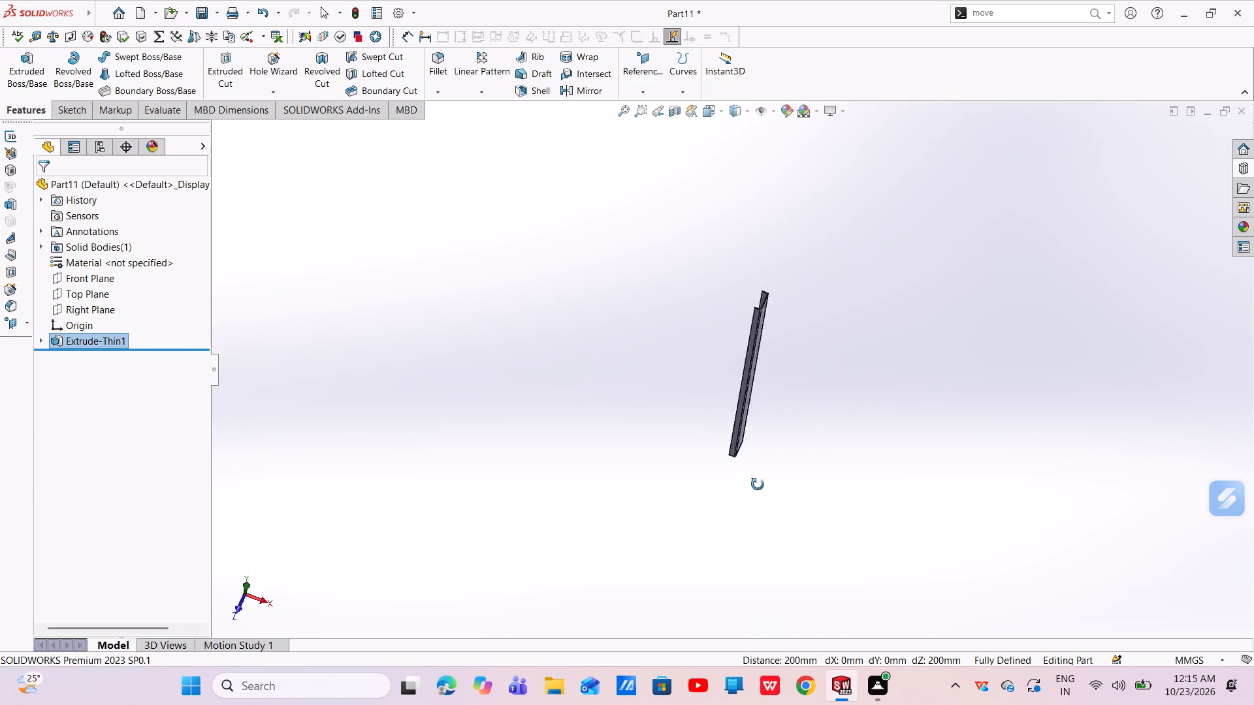
middle_click_drag(758, 484, 715, 452)
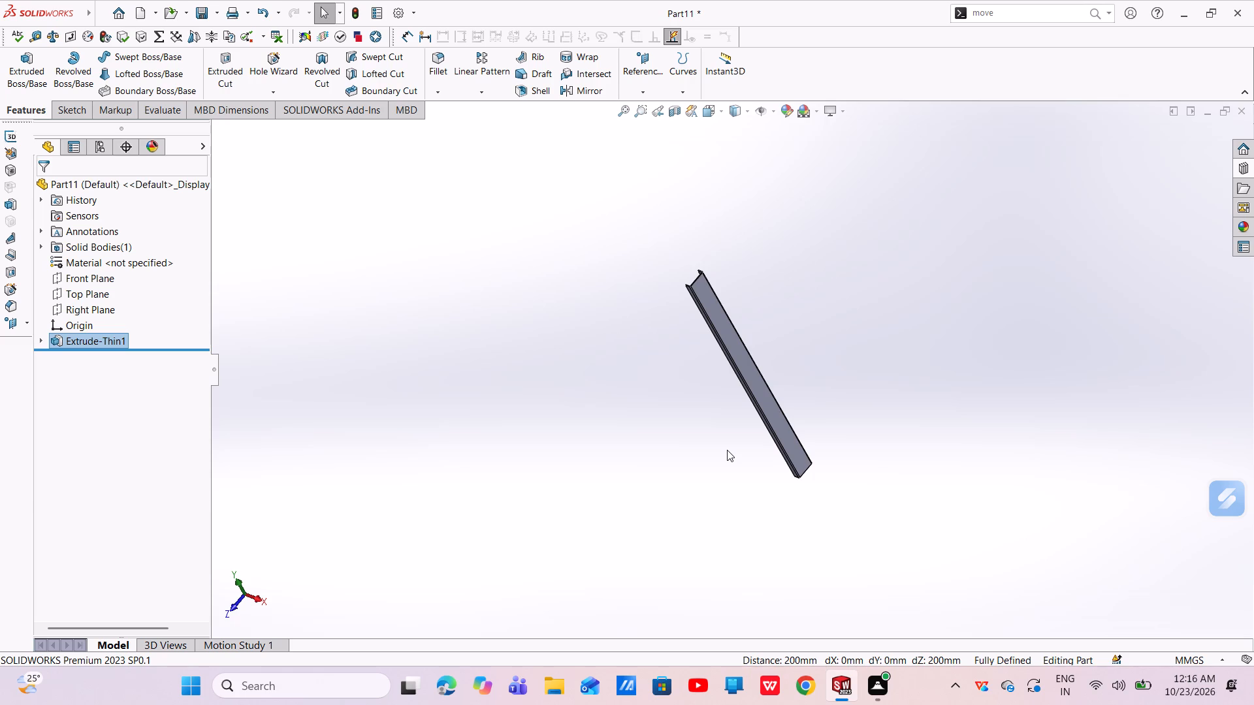
scroll(732, 367, "down", 6)
middle_click_drag(732, 366, 742, 371)
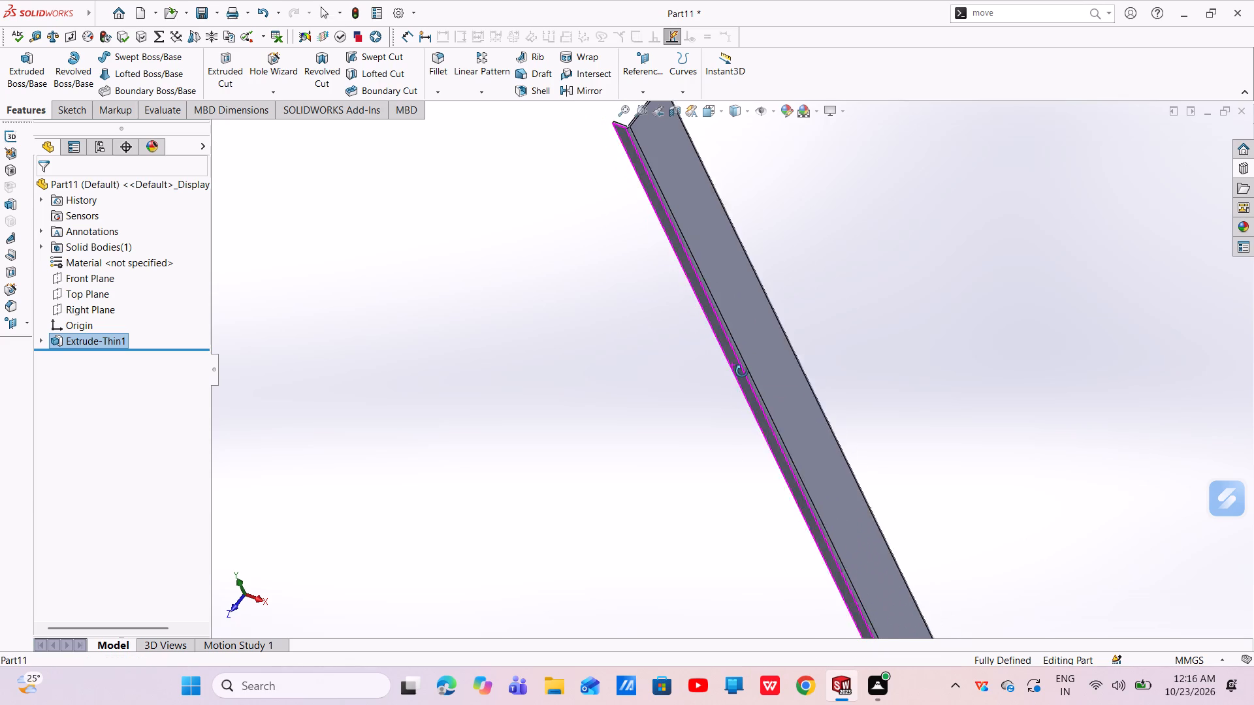
middle_click_drag(742, 371, 747, 376)
scroll(723, 319, "down", 5)
middle_click_drag(726, 319, 741, 322)
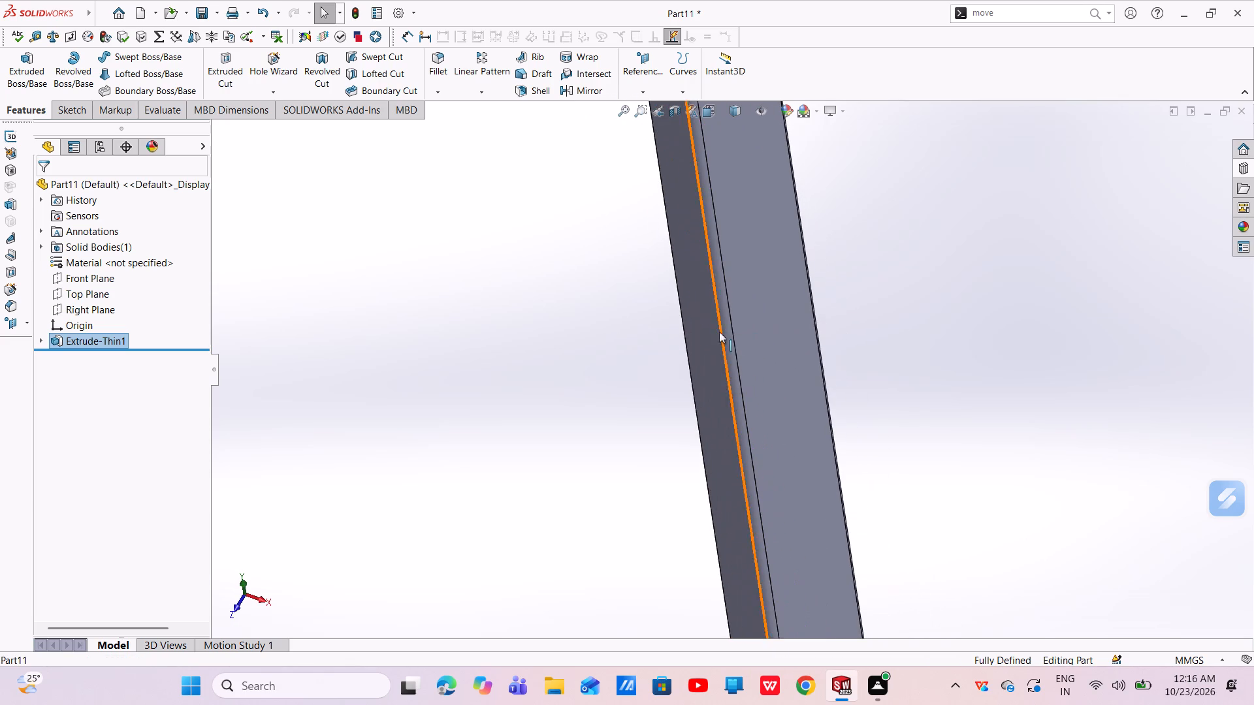
left_click(699, 338)
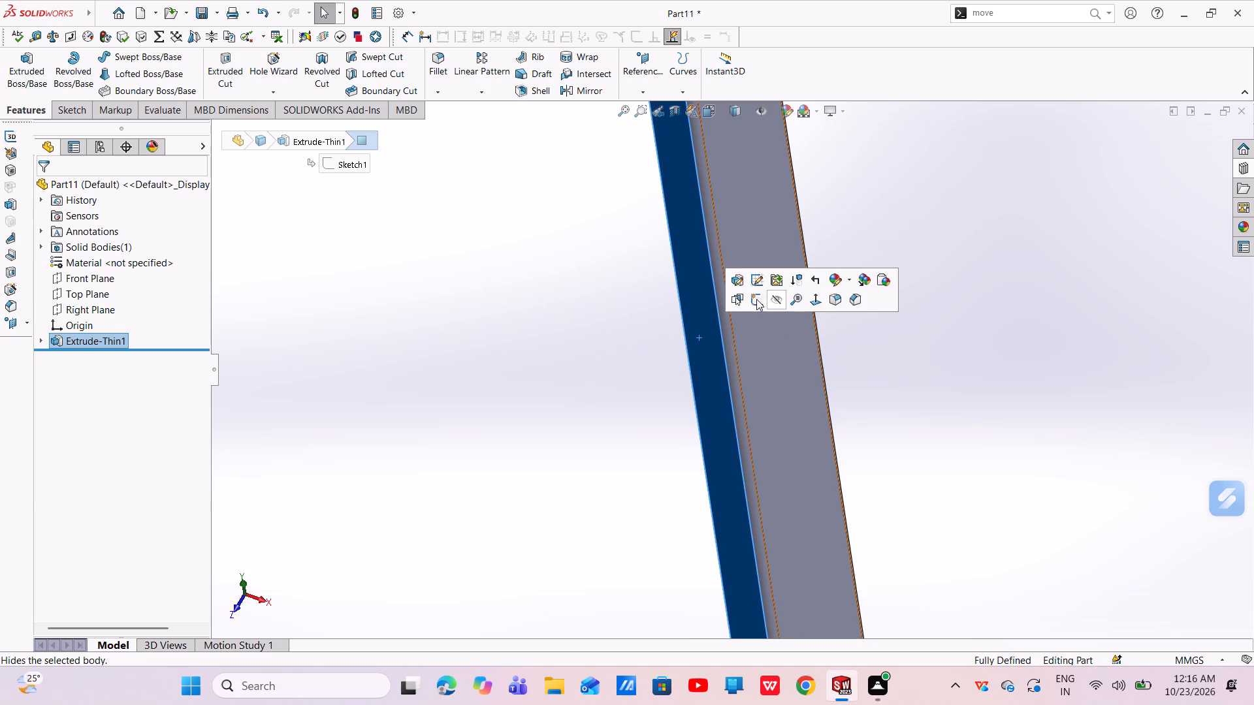
left_click(756, 299)
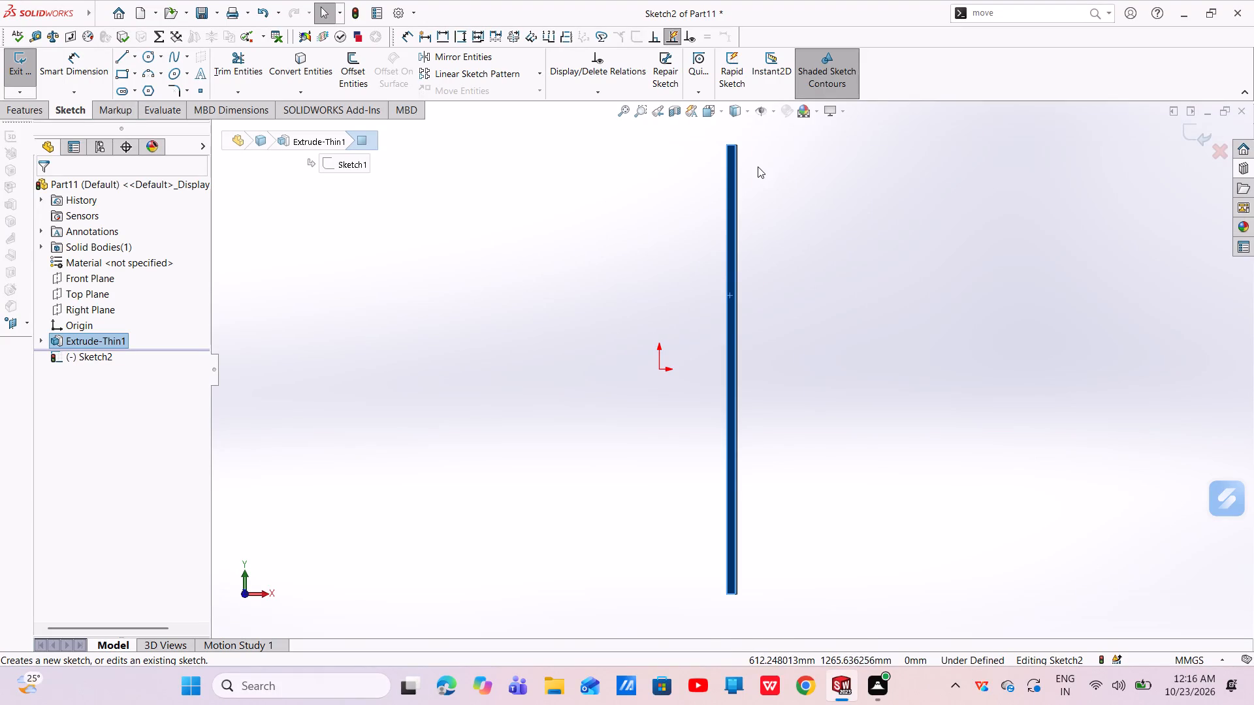
scroll(735, 142, "down", 8)
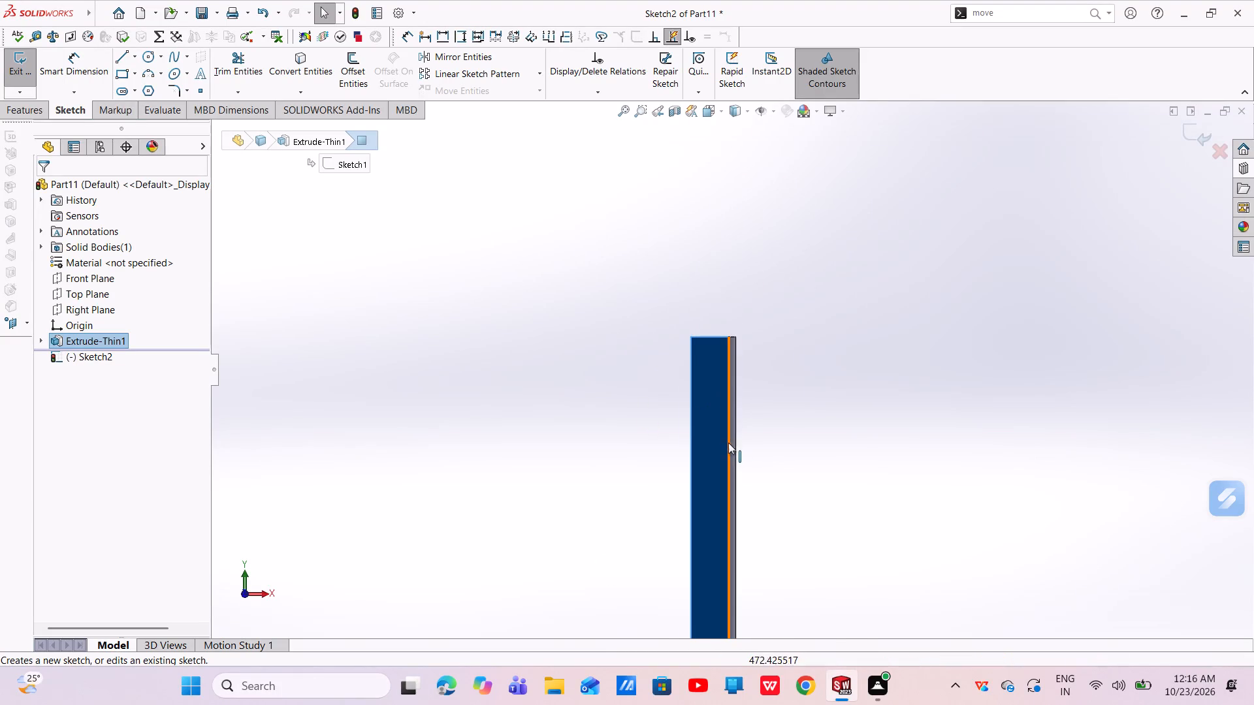
scroll(728, 442, "down", 2)
scroll(731, 433, "up", 1)
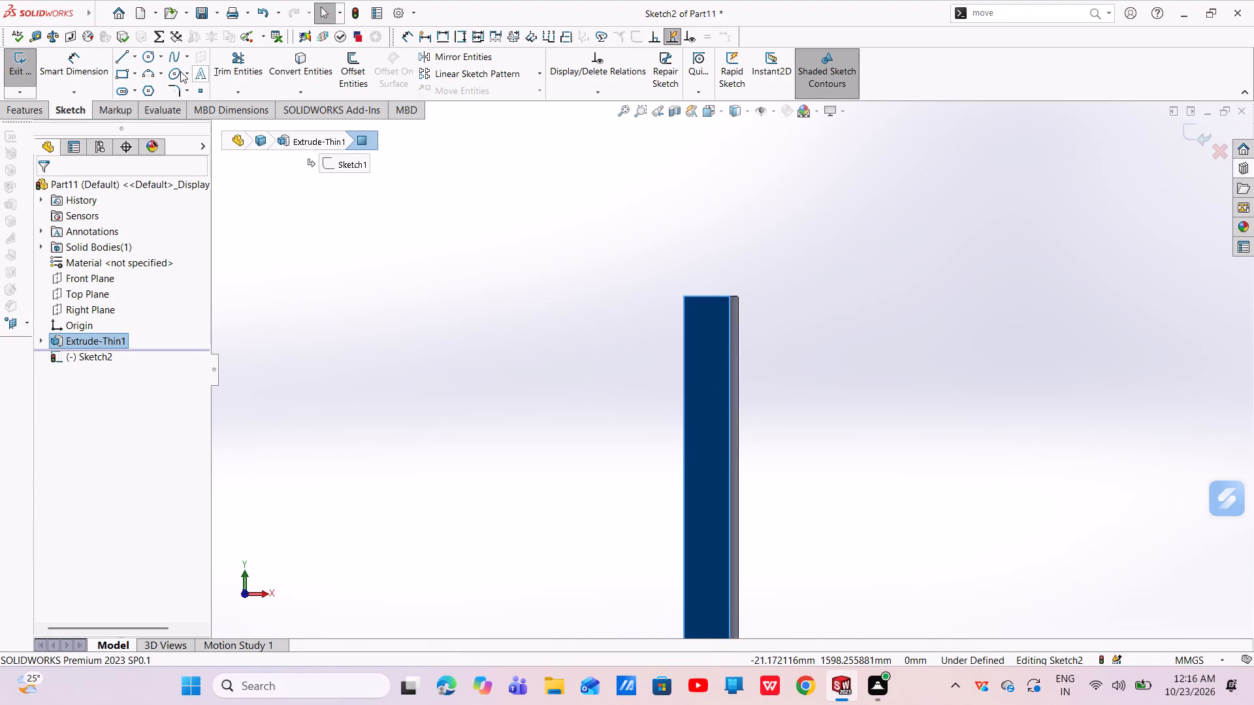
Sketch a corner rectangle about 45 mm wide and 194 mm tall from the flange's upper outer corner.
left_click(121, 70)
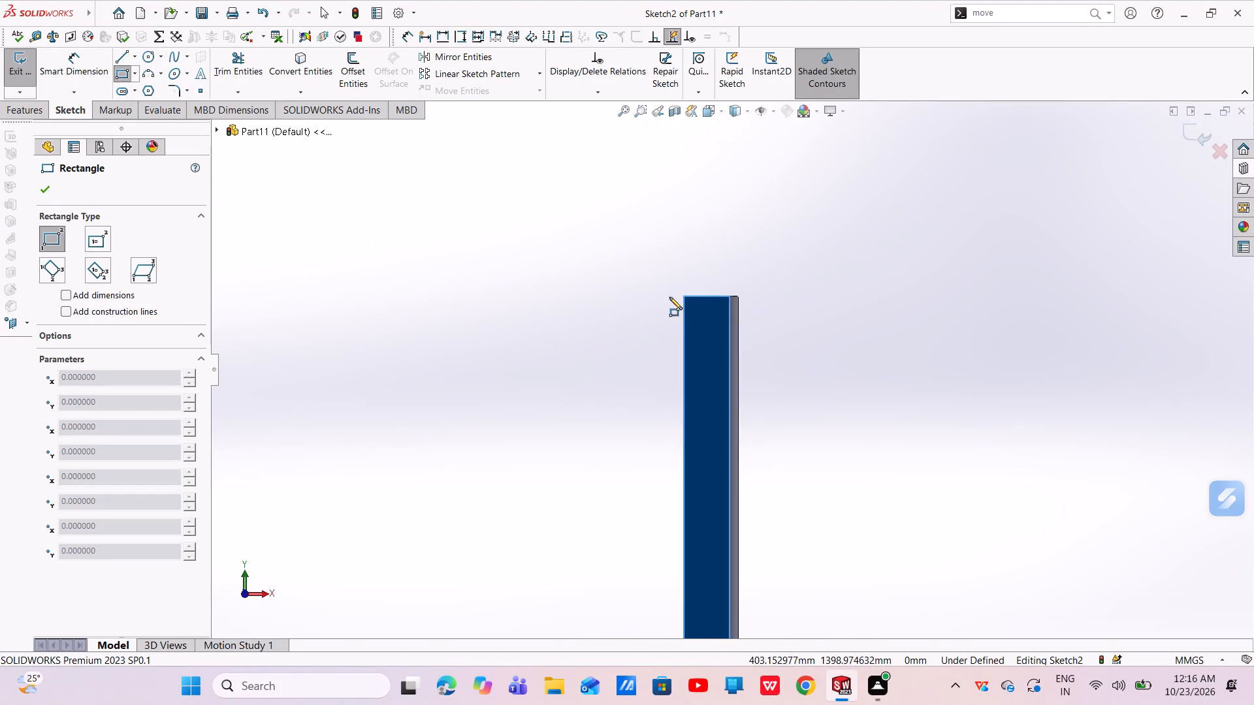
left_click(683, 298)
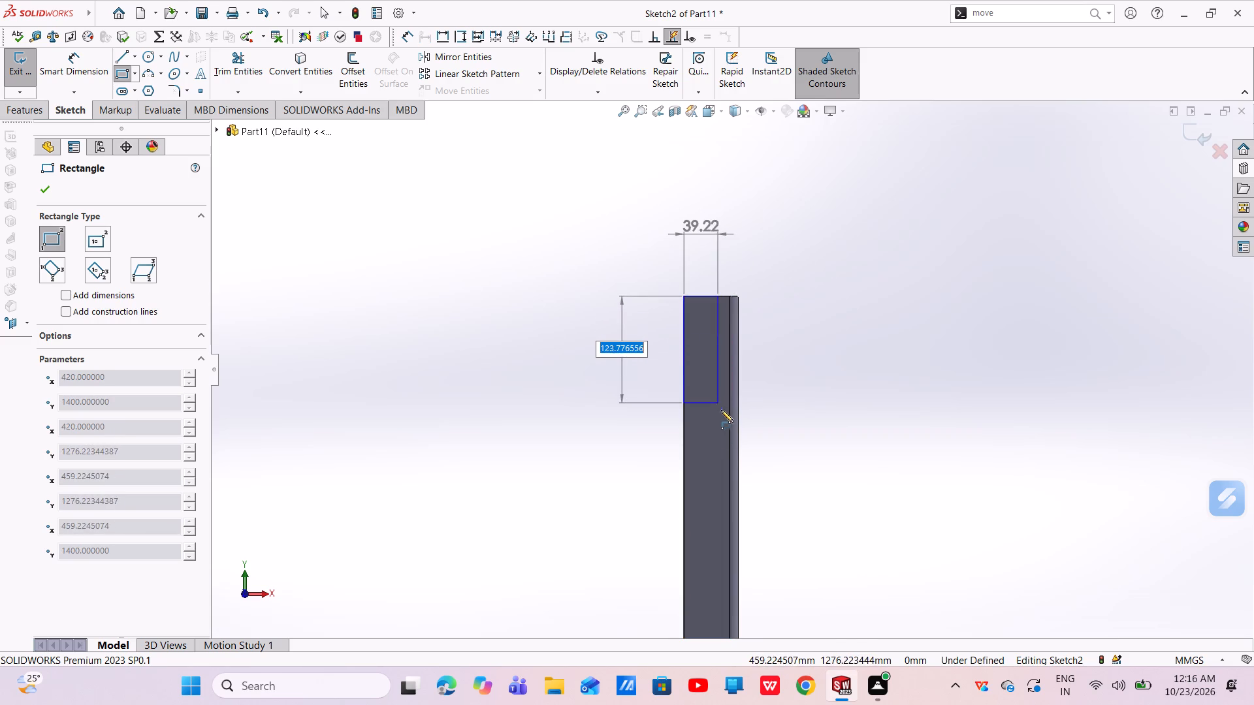
left_click(723, 463)
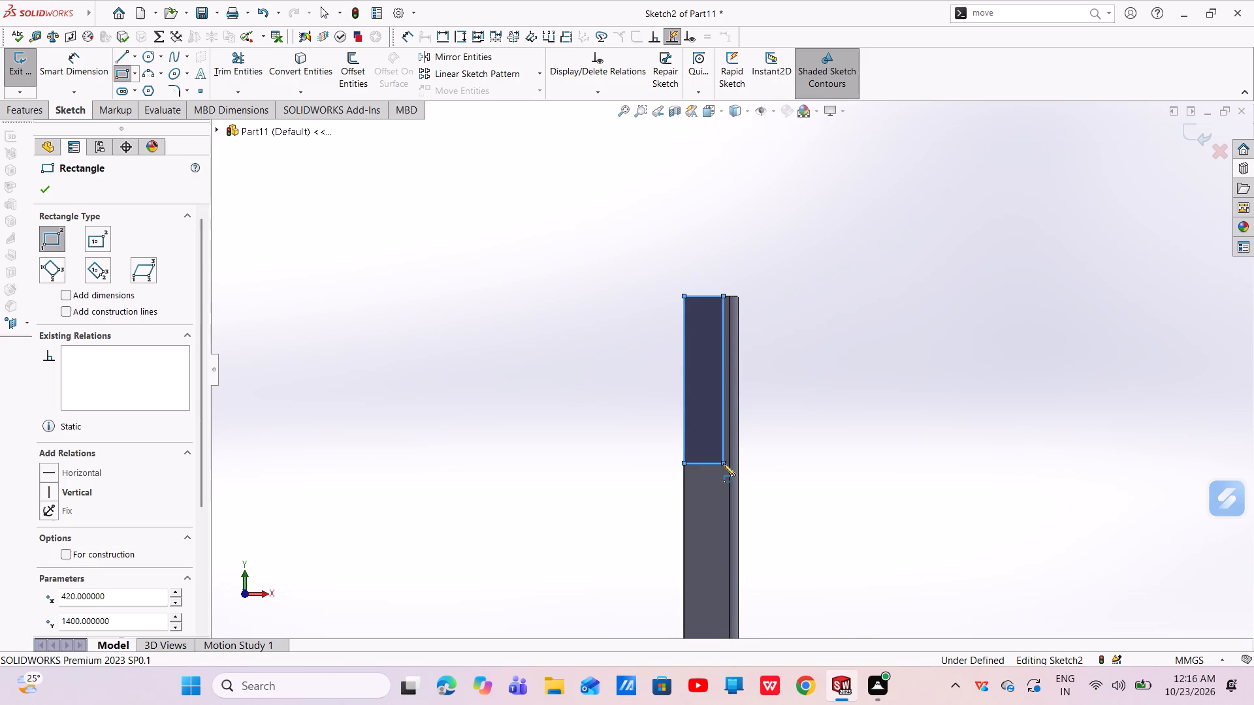
right_click(723, 463)
left_click(737, 469)
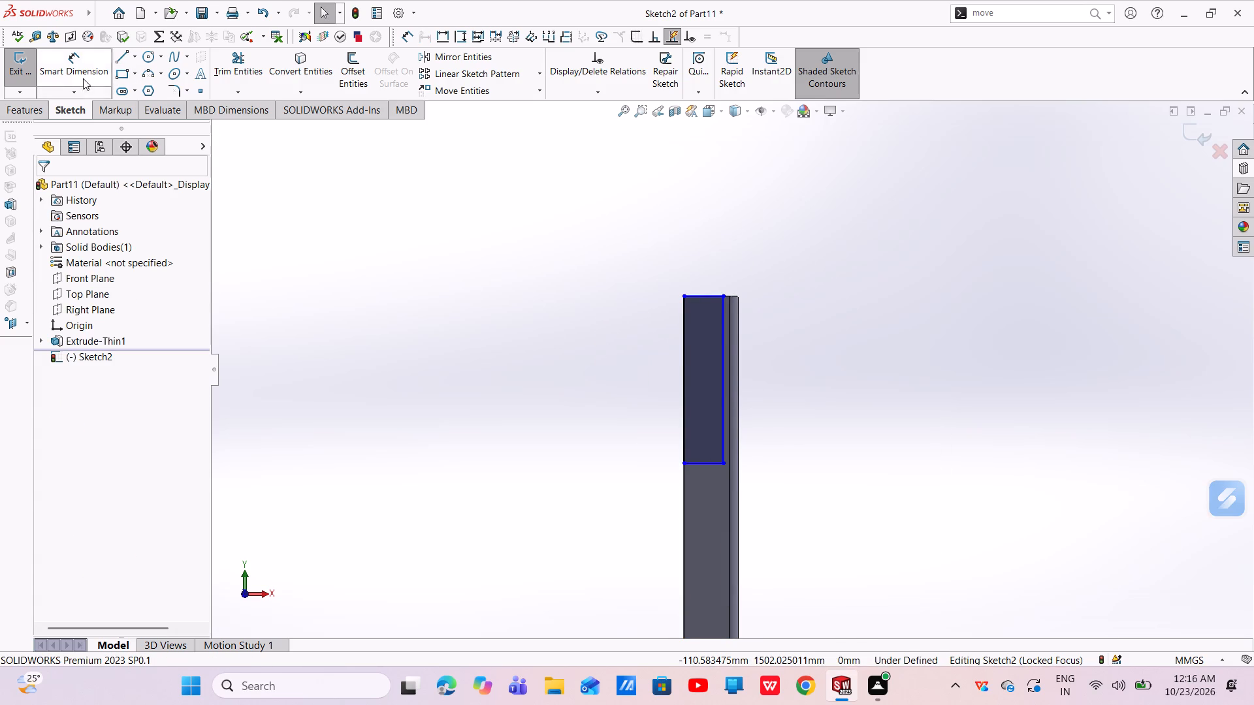
Dimension the rectangle on the flange to 45 mm wide and 200 mm tall.
left_click(95, 70)
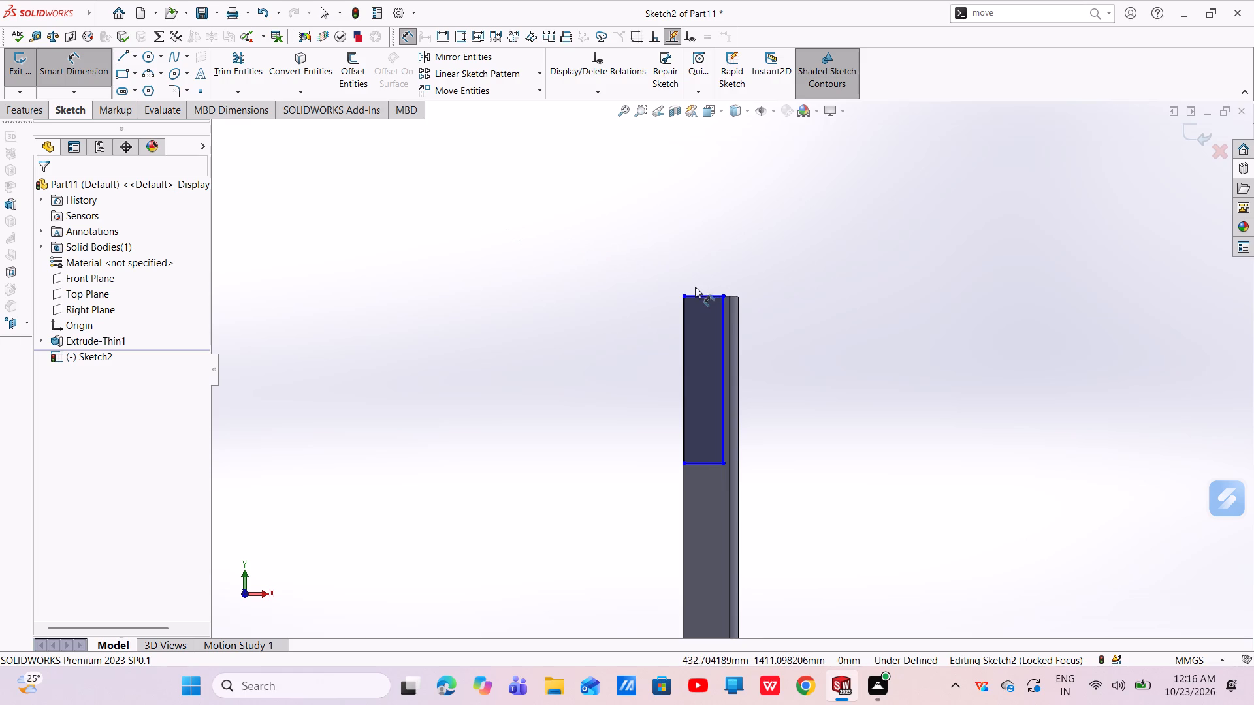
left_click(707, 298)
left_click(707, 259)
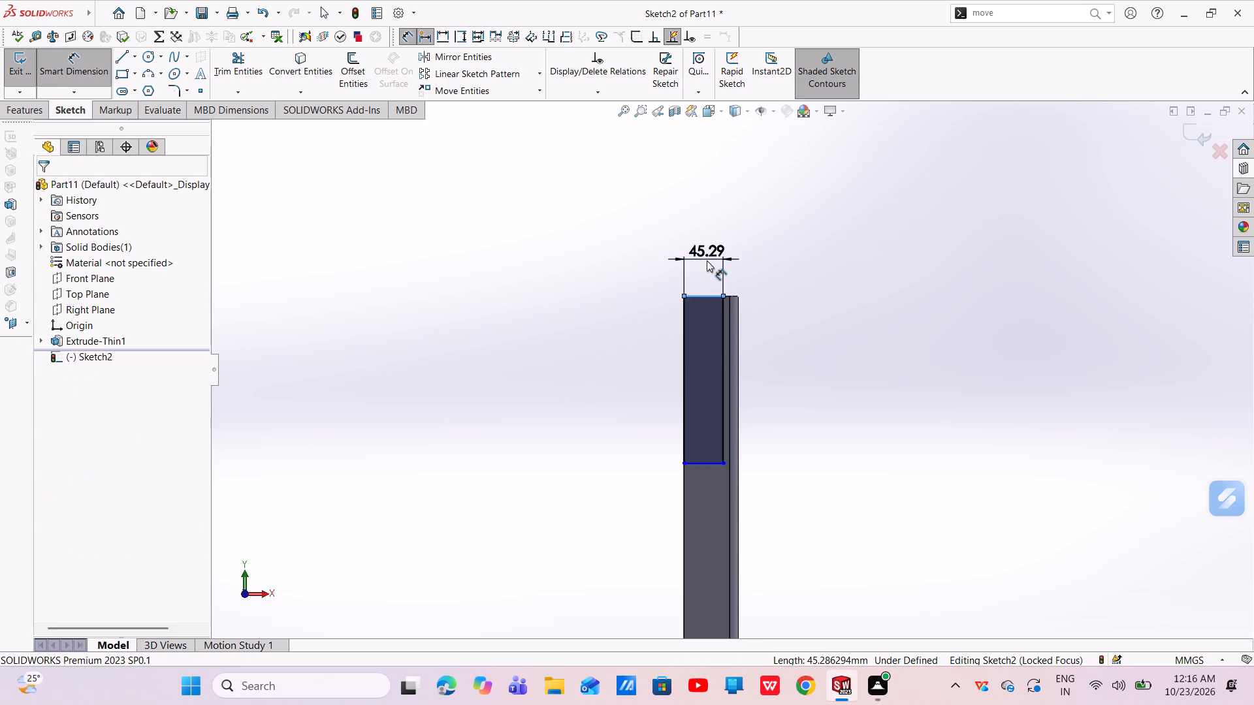
key("BackSpace")
type("45")
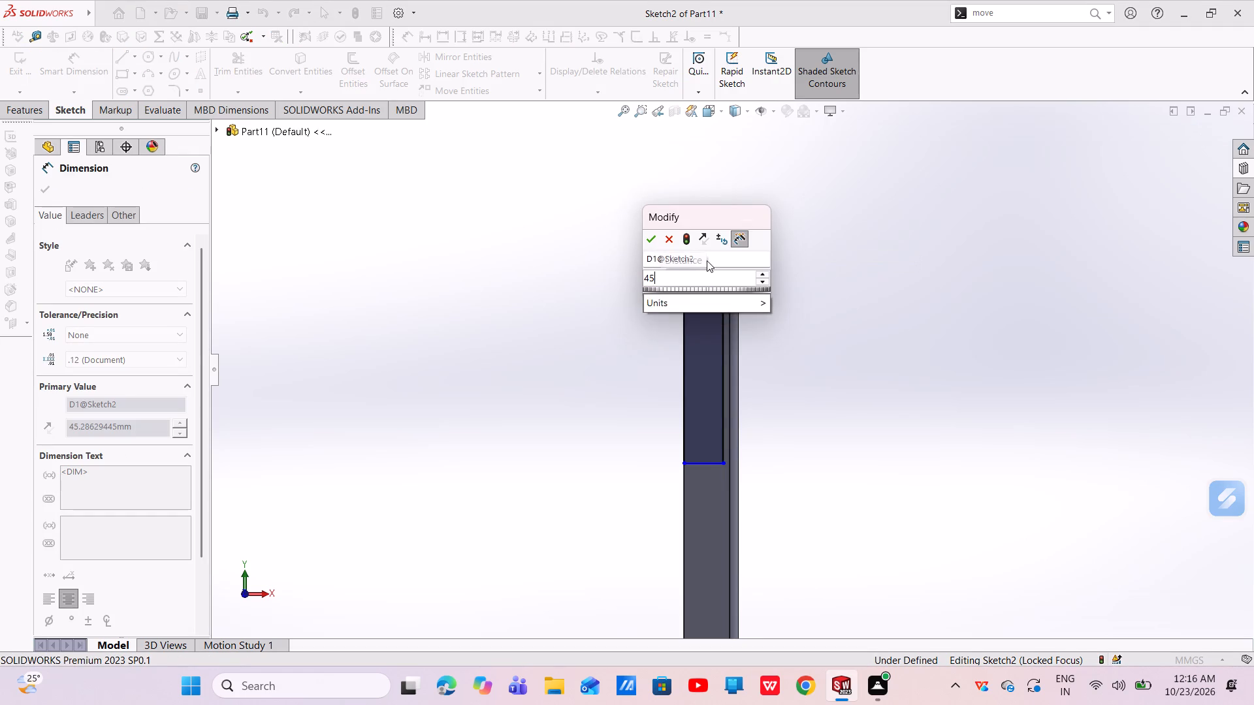
key("Return")
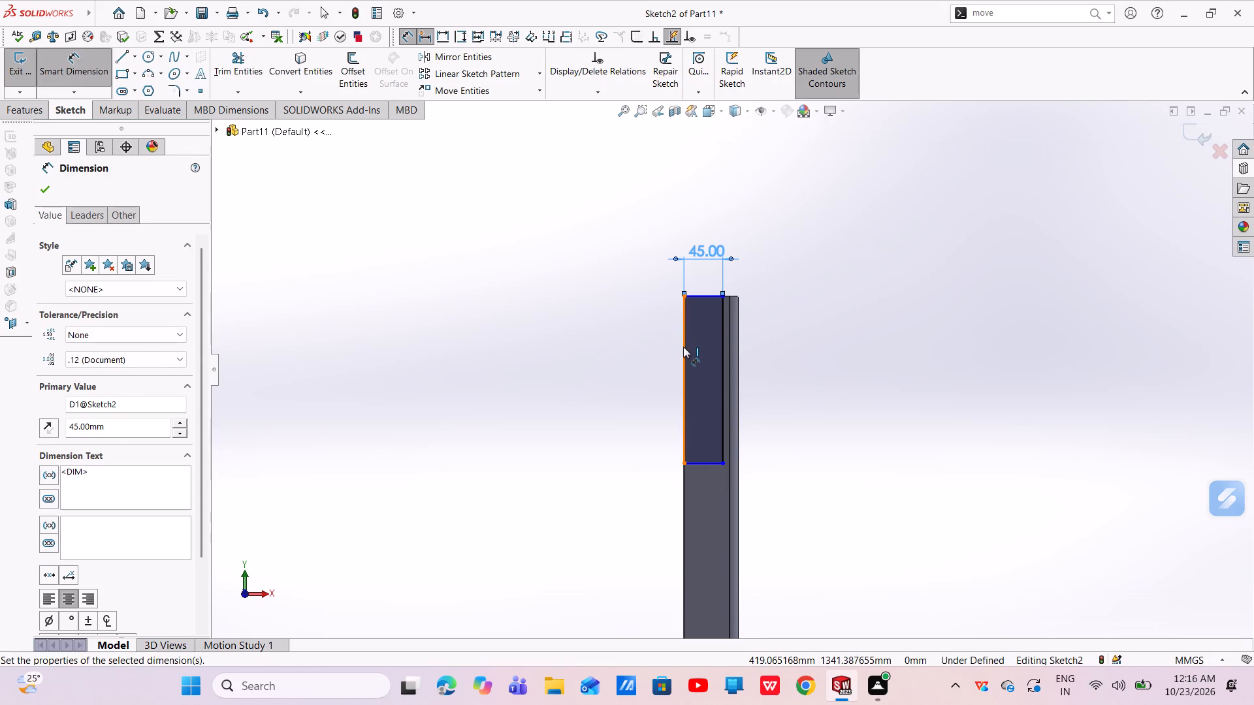
left_click(683, 347)
left_click(635, 367)
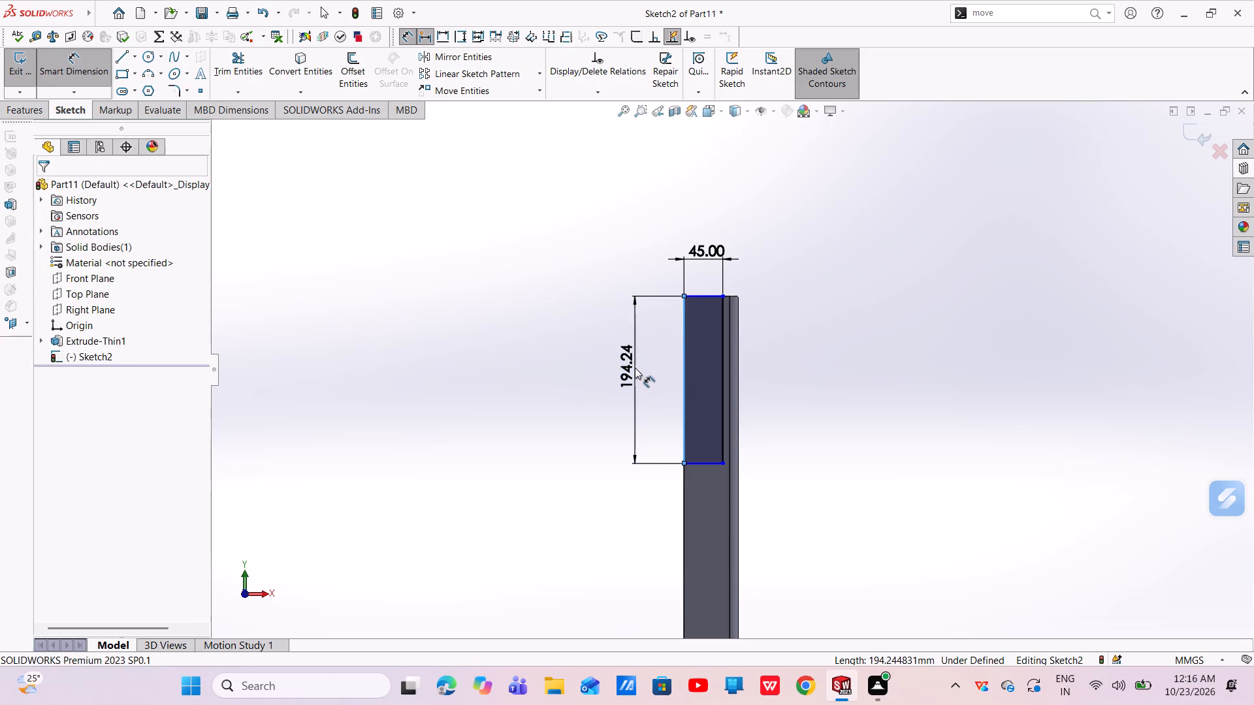
key("BackSpace")
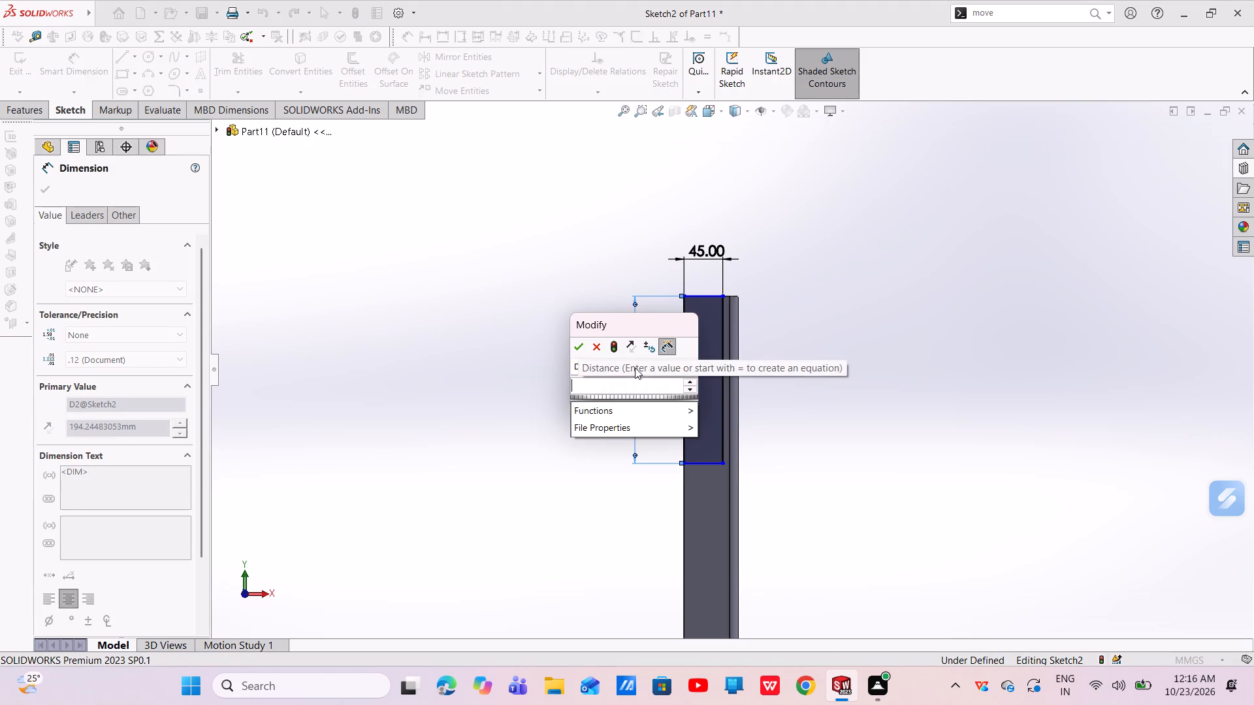
type("200")
key("Return")
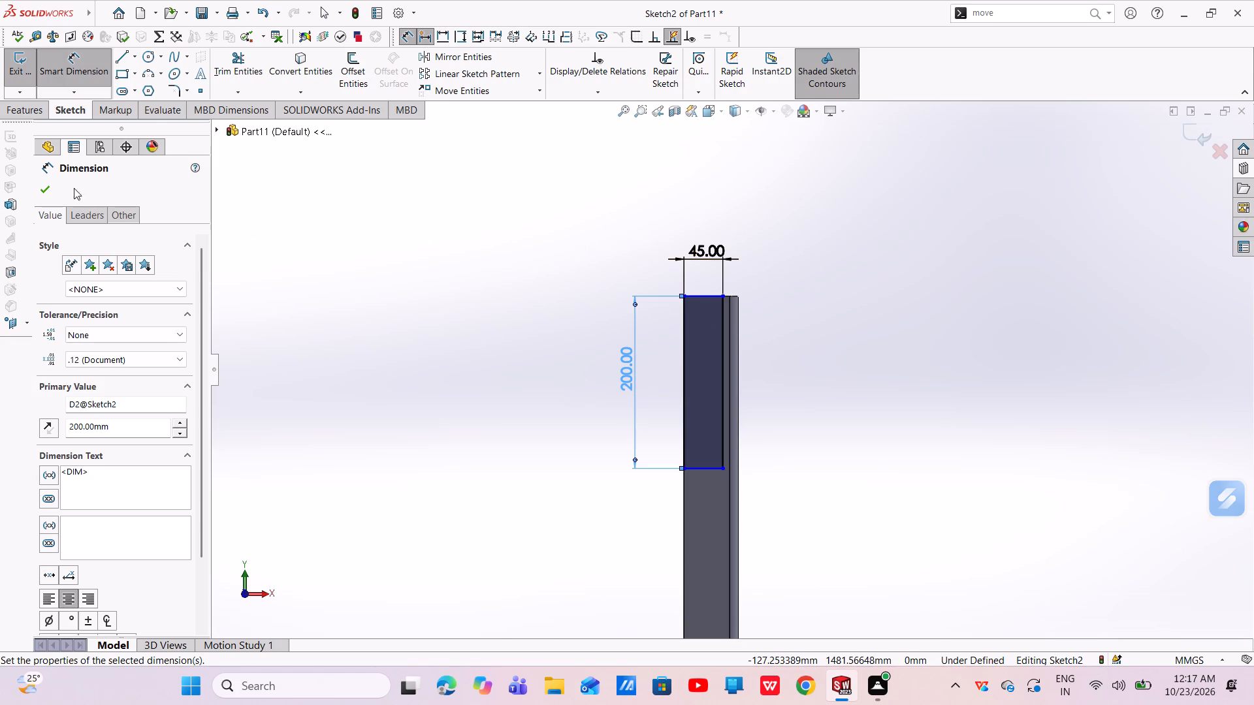
left_click(48, 190)
Cut-extrude the rectangle through the front flange with the Up To Next end condition.
left_click(19, 118)
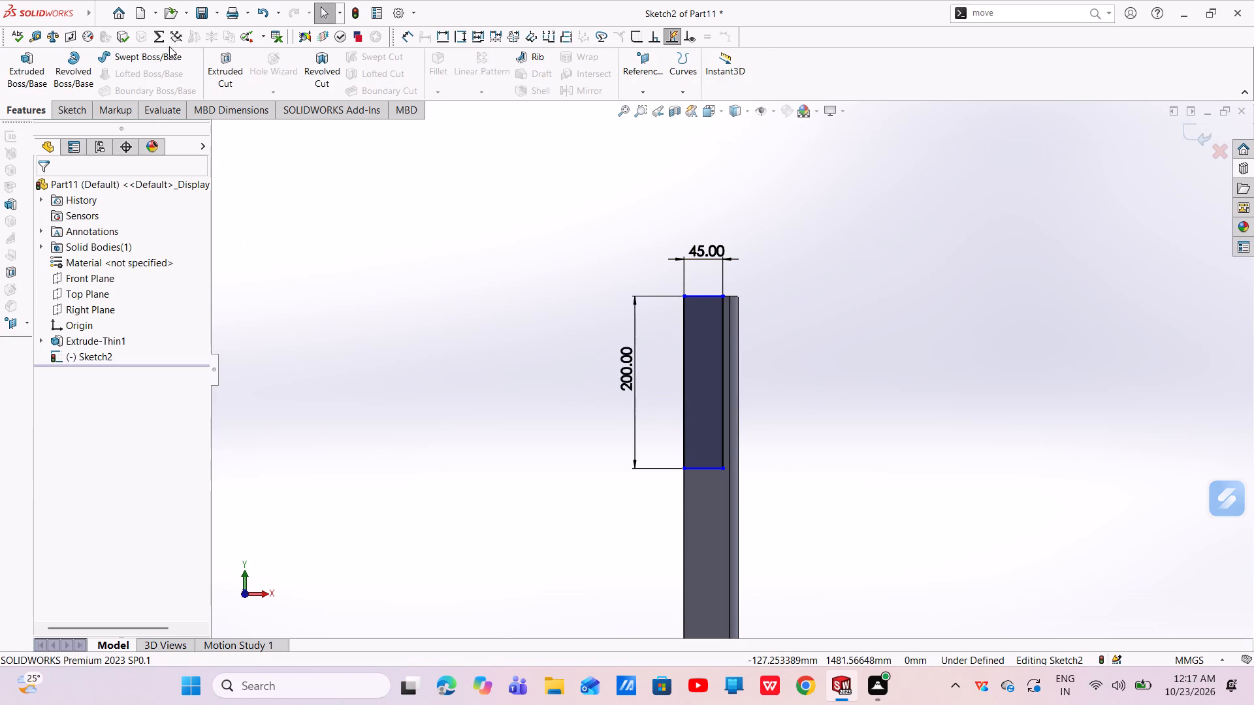
left_click(217, 70)
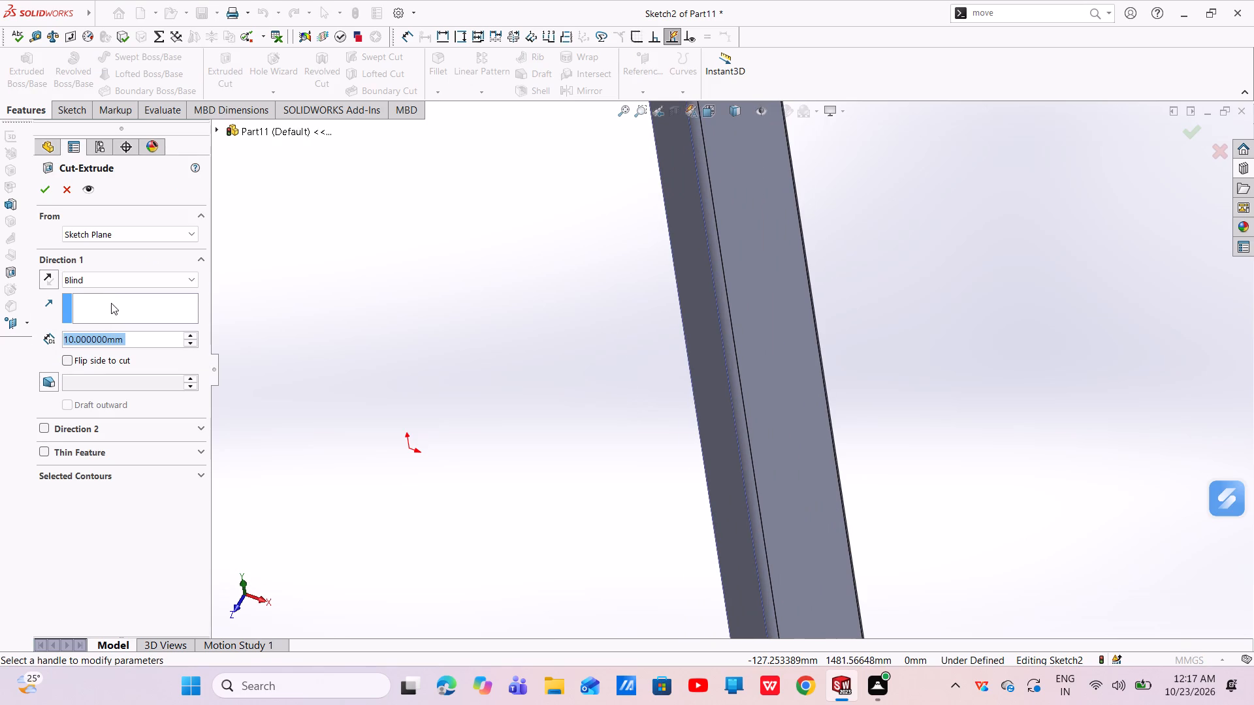
left_click(170, 275)
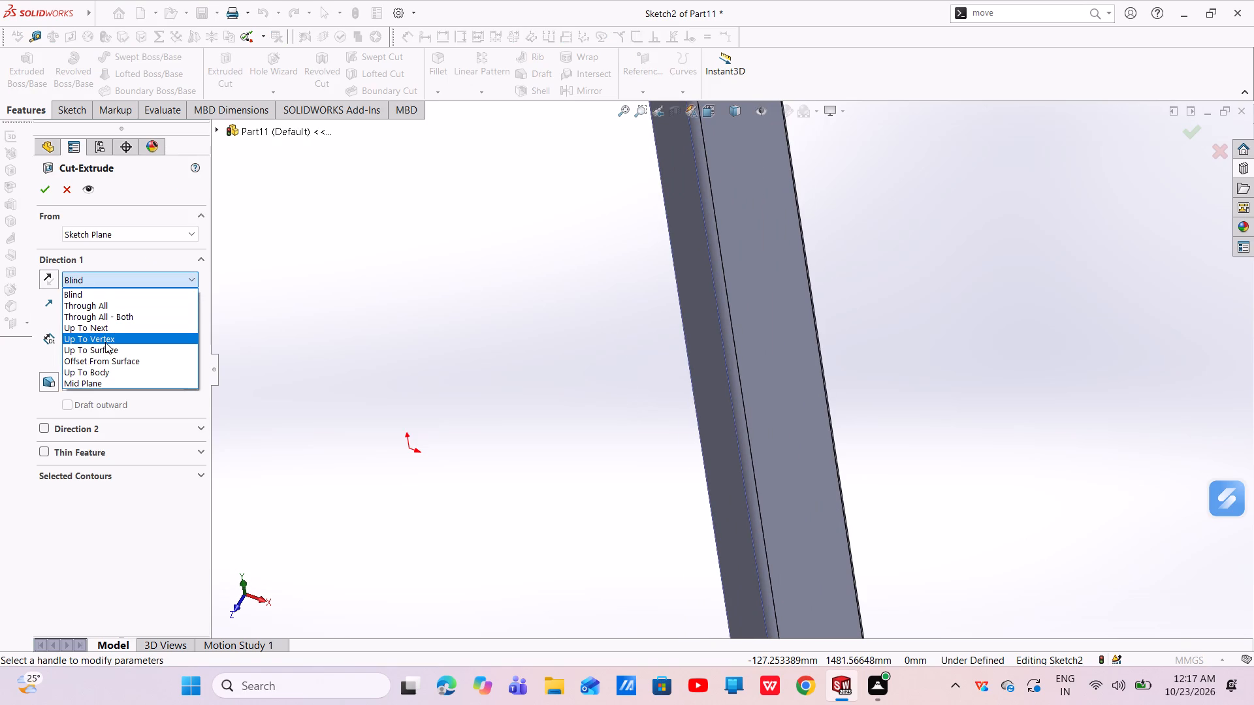
left_click(104, 326)
left_click(47, 197)
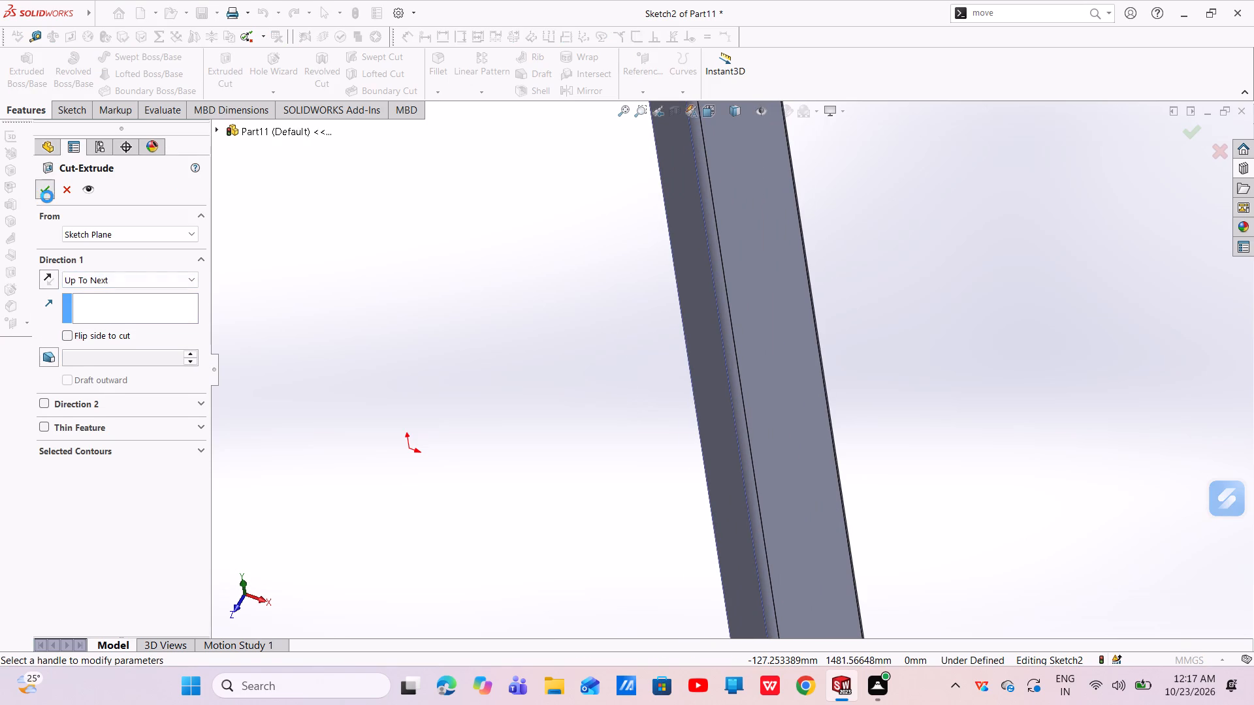
scroll(453, 283, "up", 5)
scroll(762, 210, "down", 3)
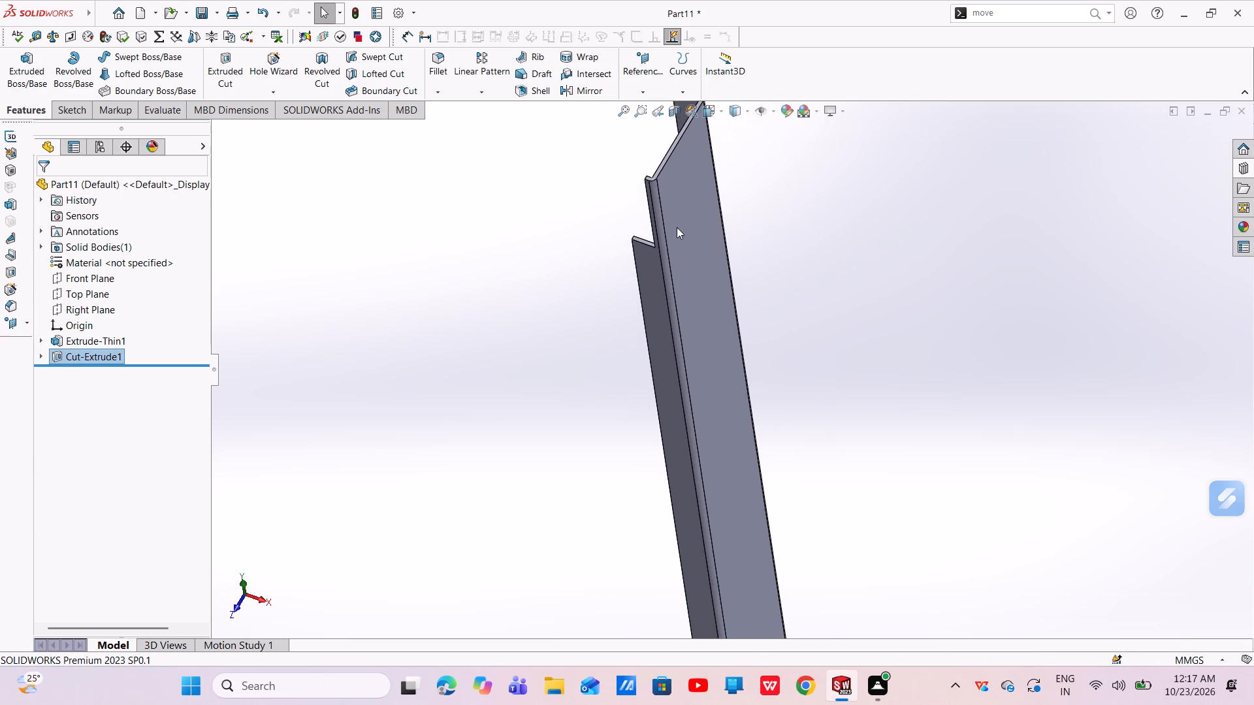
middle_click_drag(688, 223, 714, 226)
scroll(679, 215, "down", 4)
scroll(672, 238, "up", 3)
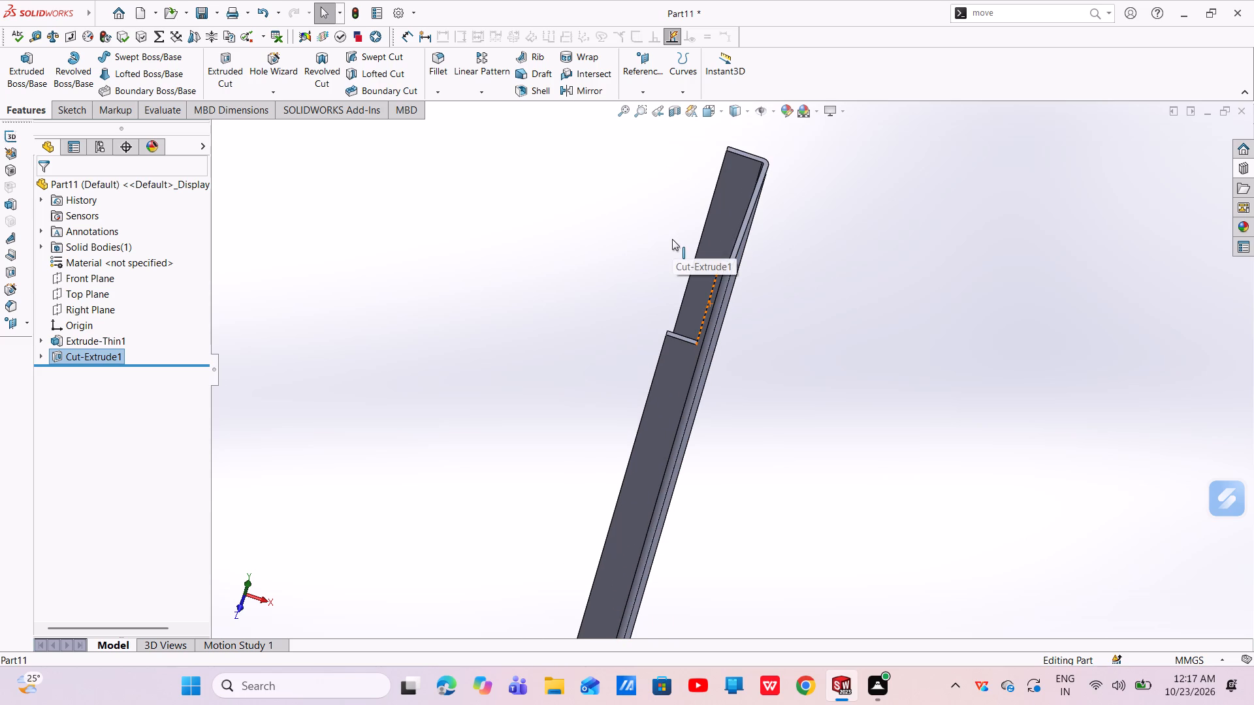
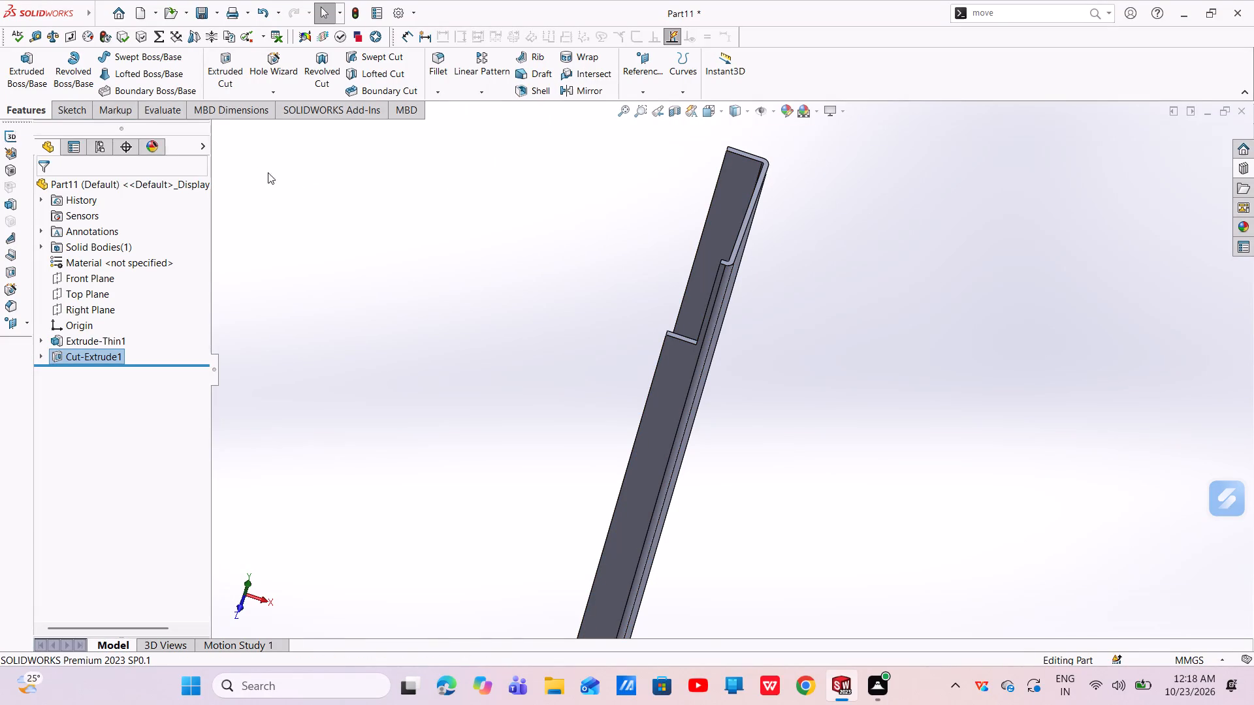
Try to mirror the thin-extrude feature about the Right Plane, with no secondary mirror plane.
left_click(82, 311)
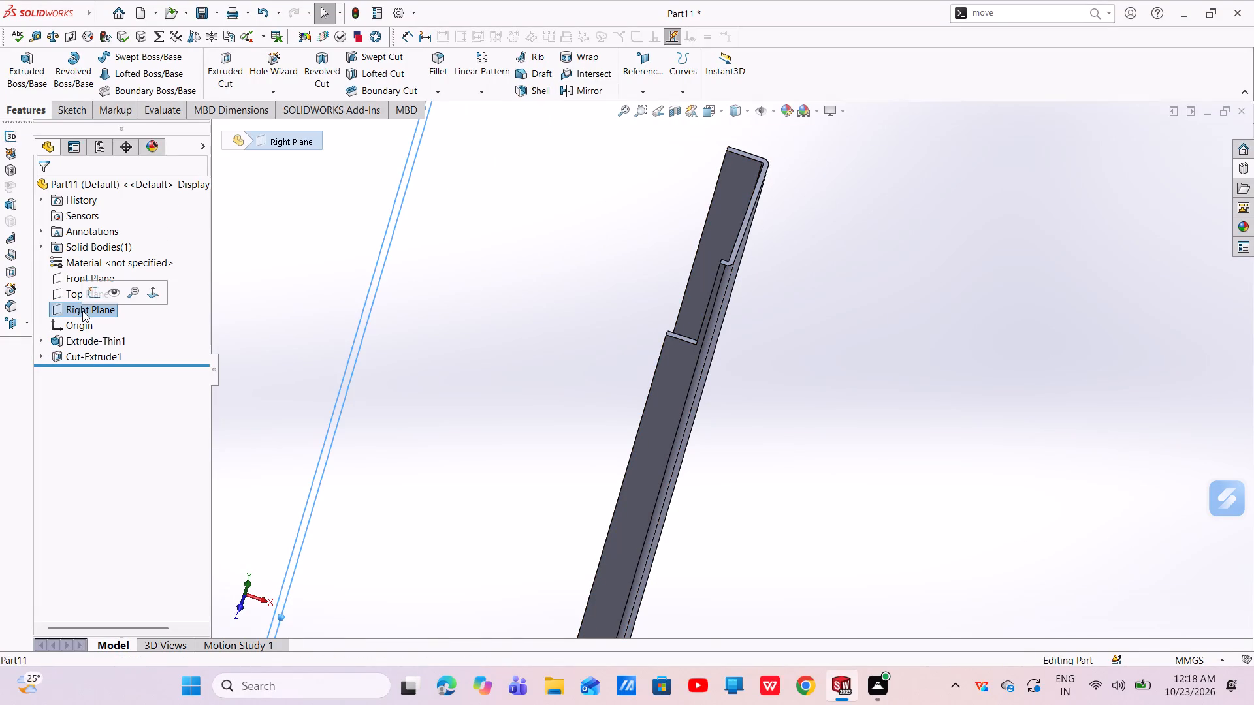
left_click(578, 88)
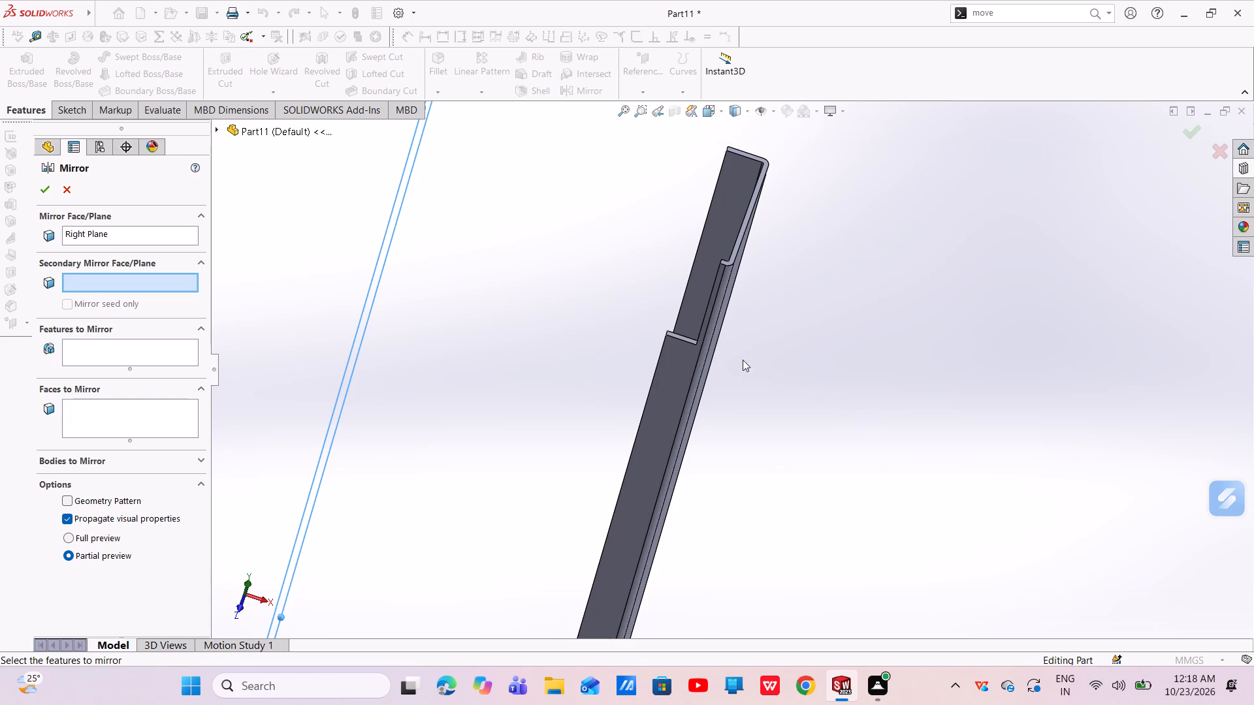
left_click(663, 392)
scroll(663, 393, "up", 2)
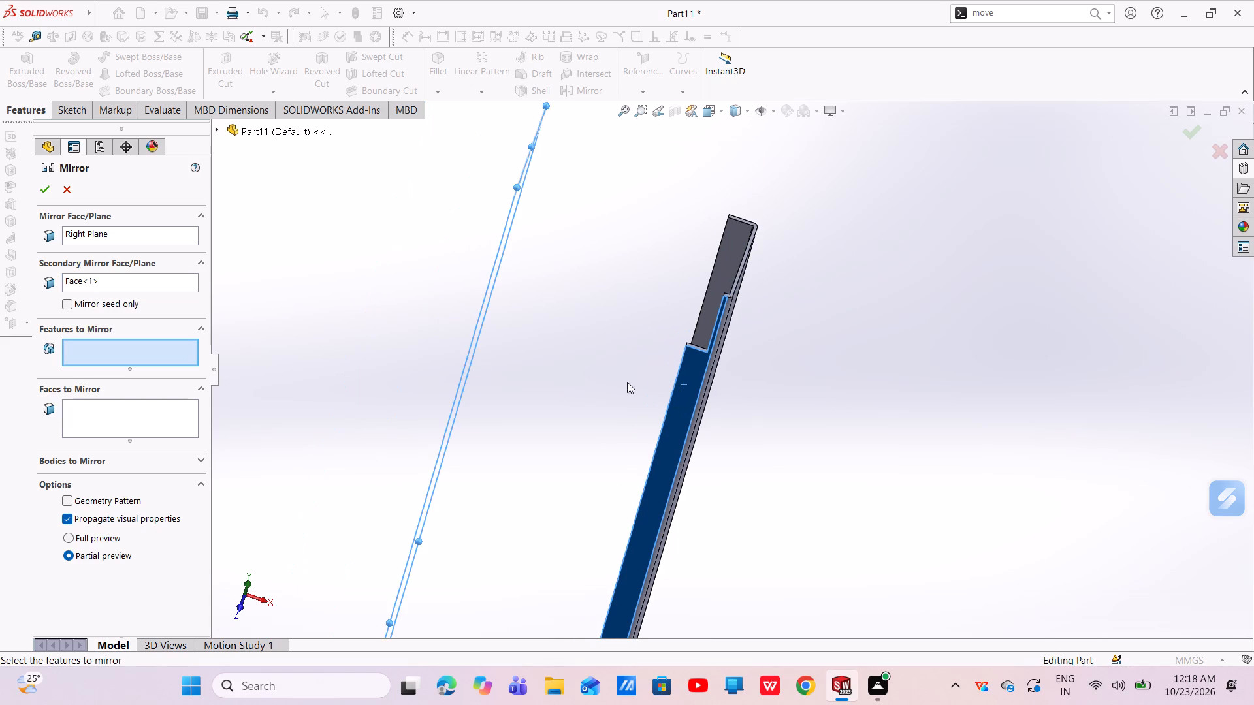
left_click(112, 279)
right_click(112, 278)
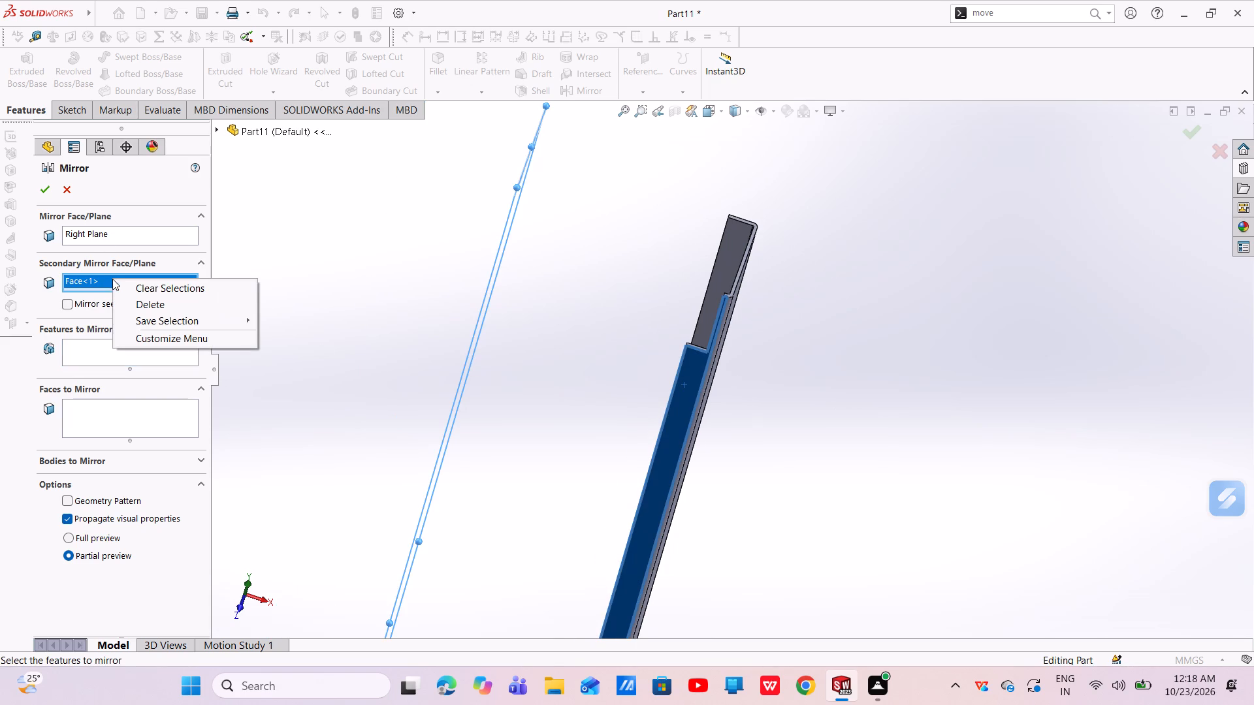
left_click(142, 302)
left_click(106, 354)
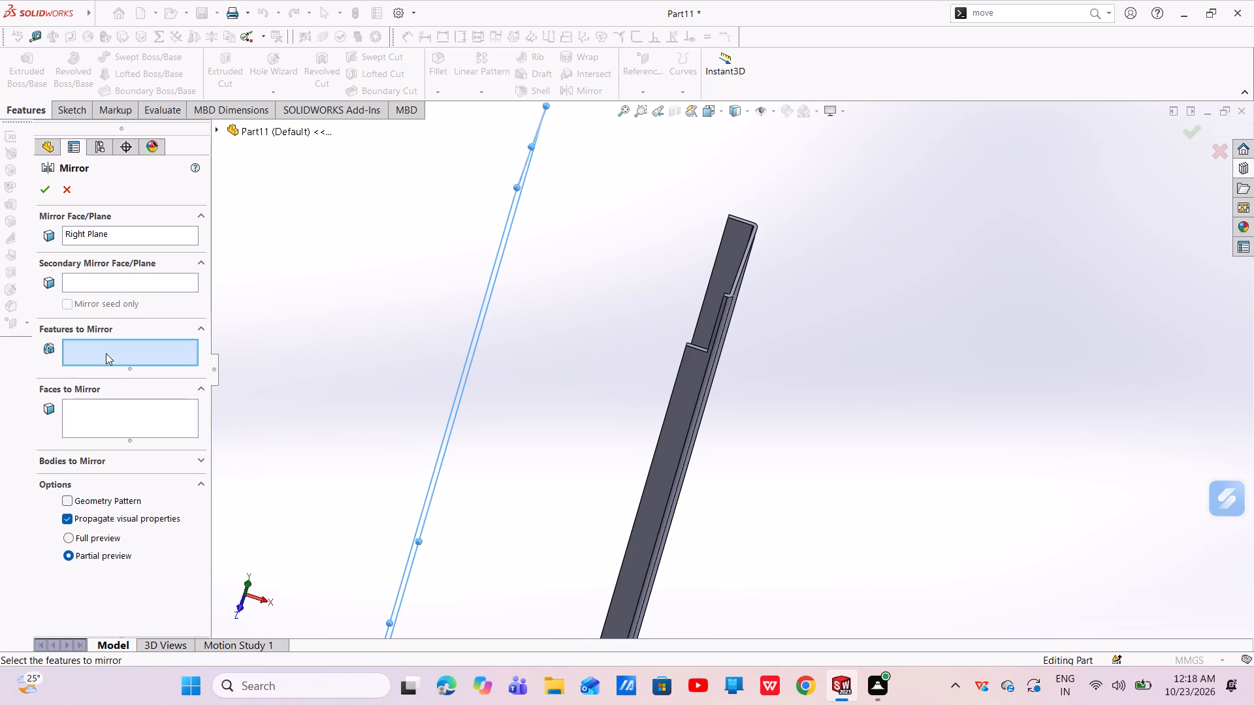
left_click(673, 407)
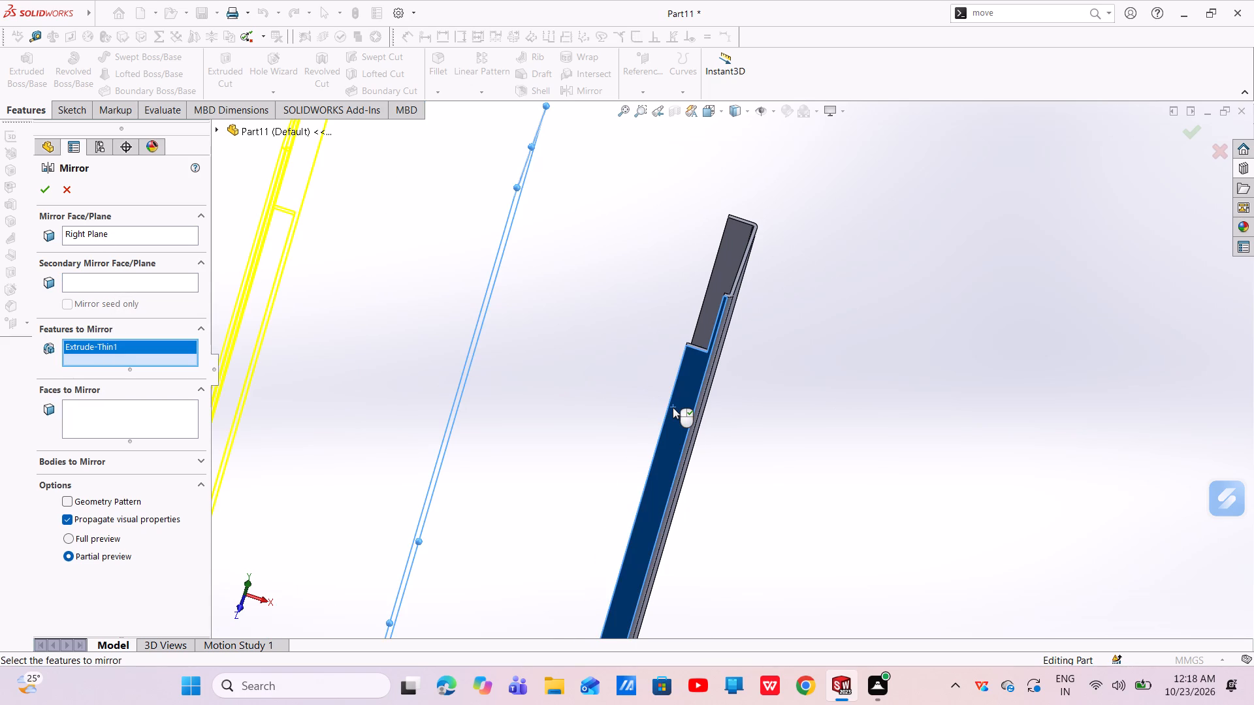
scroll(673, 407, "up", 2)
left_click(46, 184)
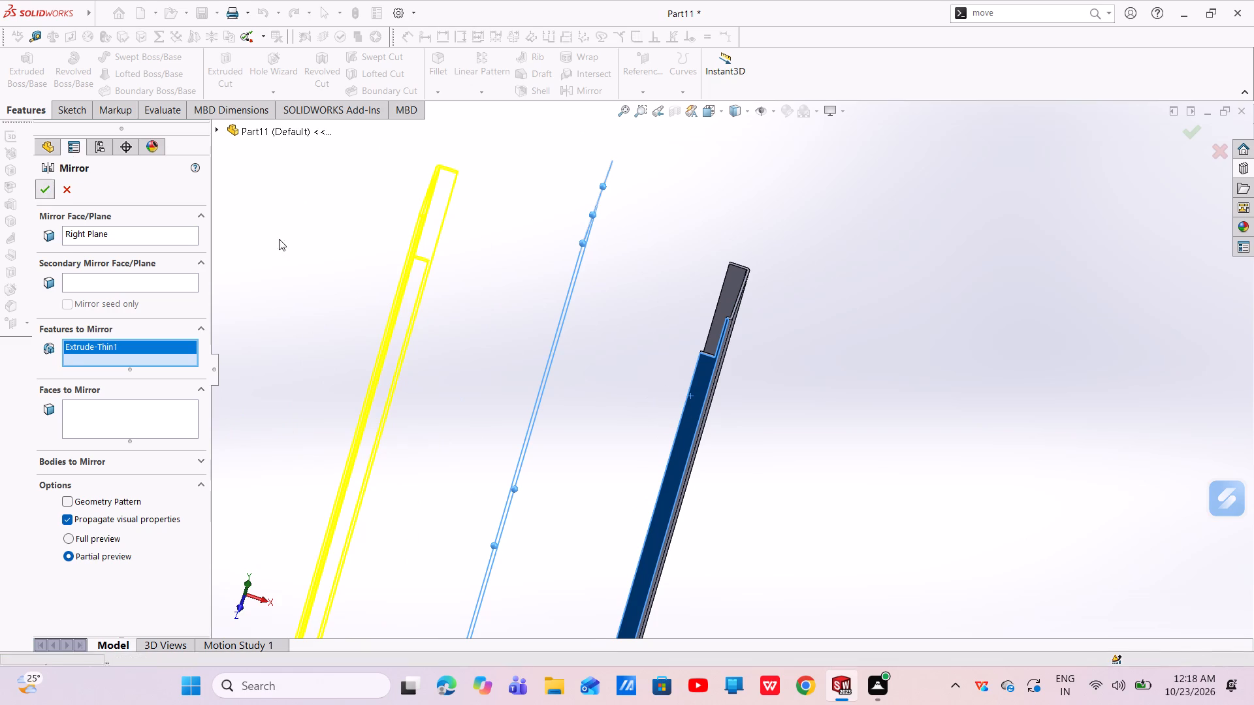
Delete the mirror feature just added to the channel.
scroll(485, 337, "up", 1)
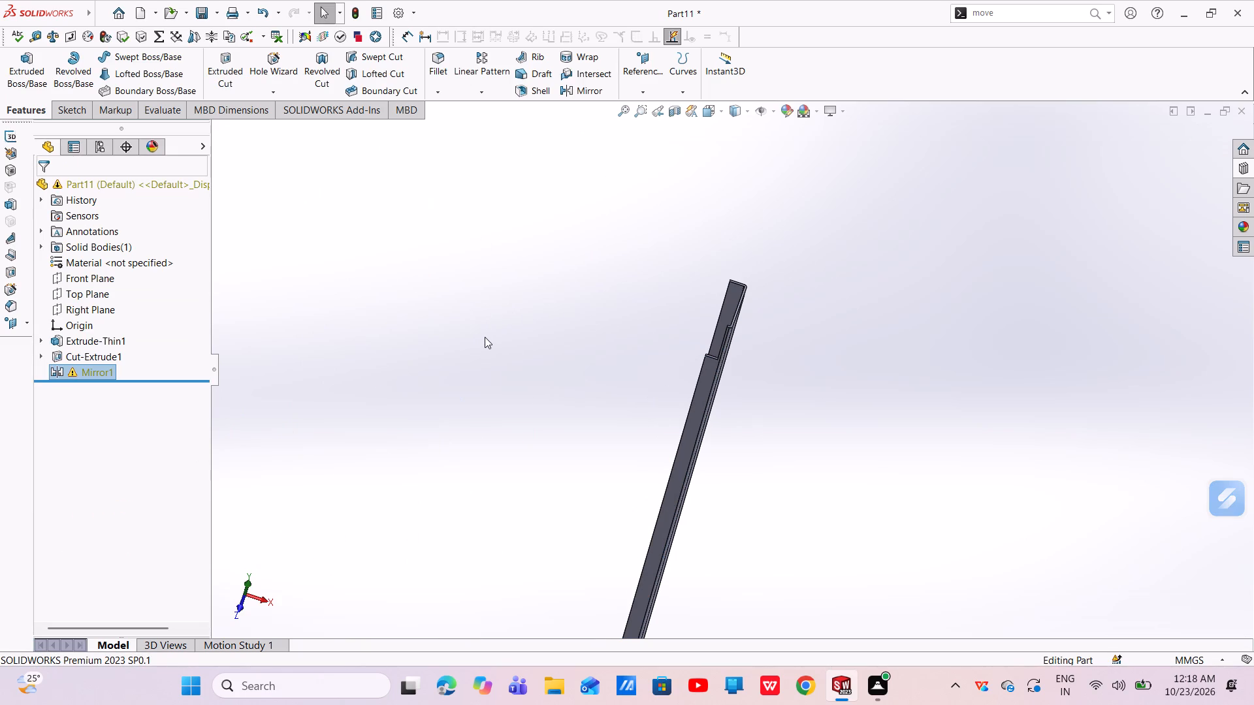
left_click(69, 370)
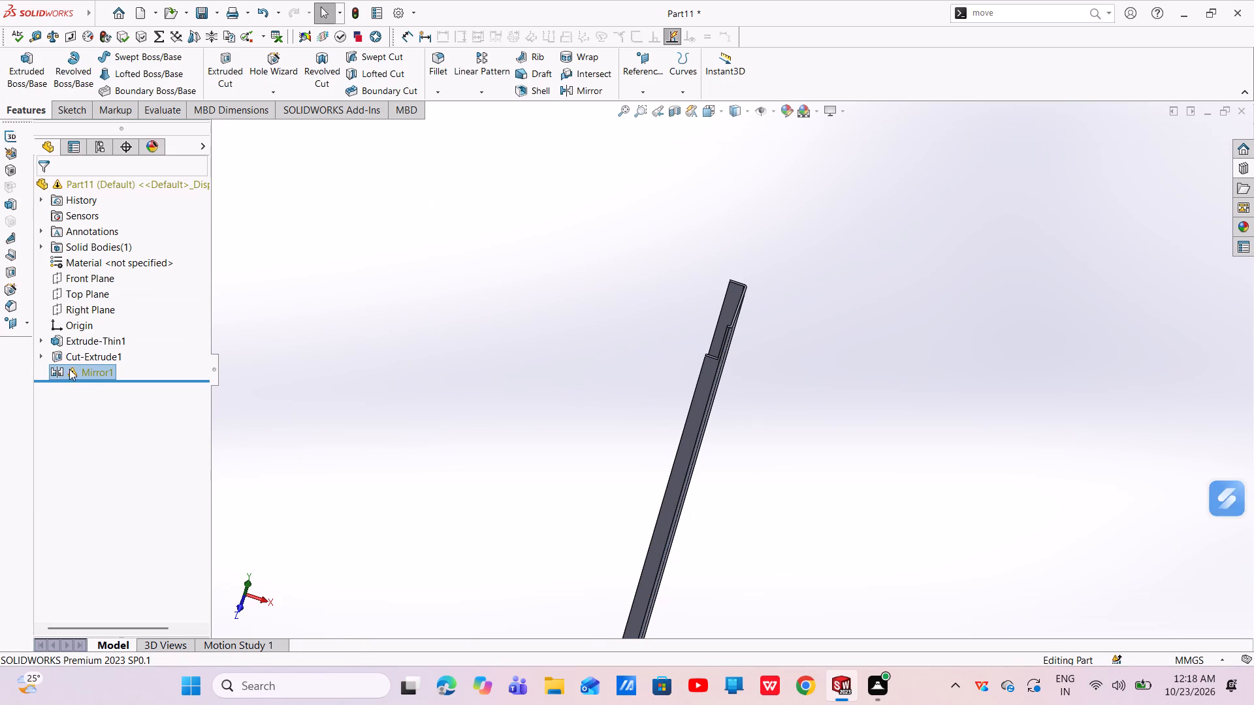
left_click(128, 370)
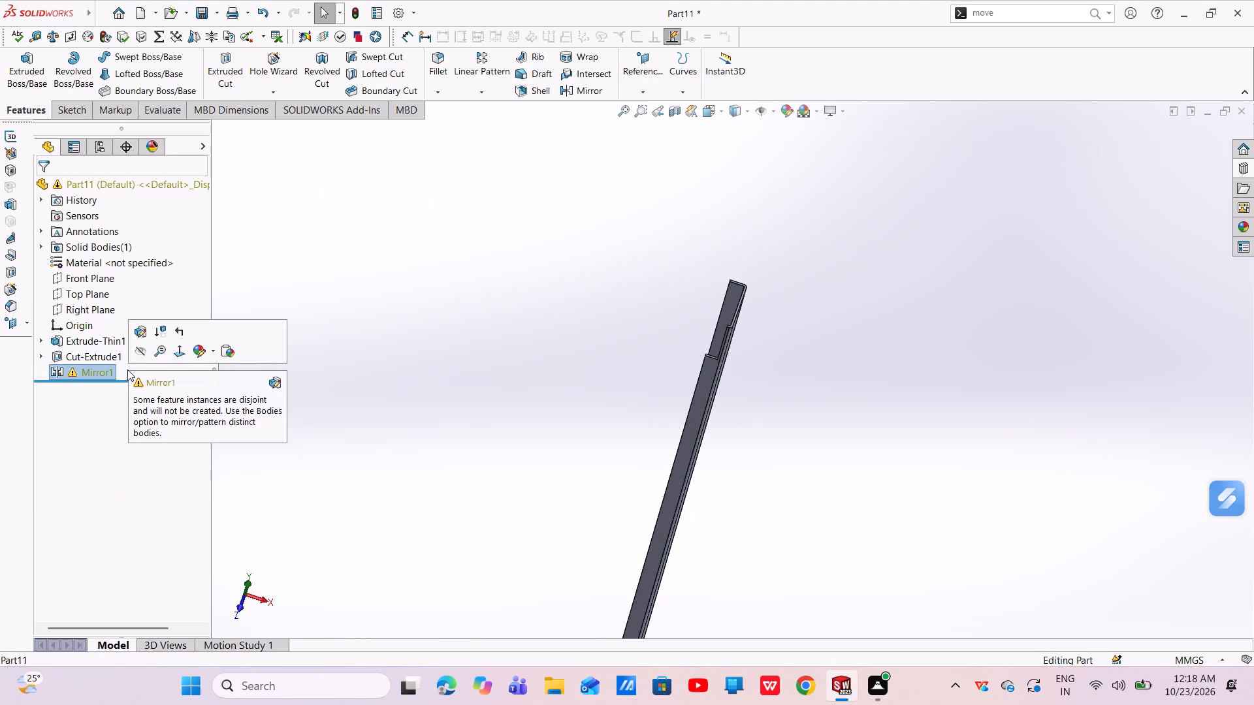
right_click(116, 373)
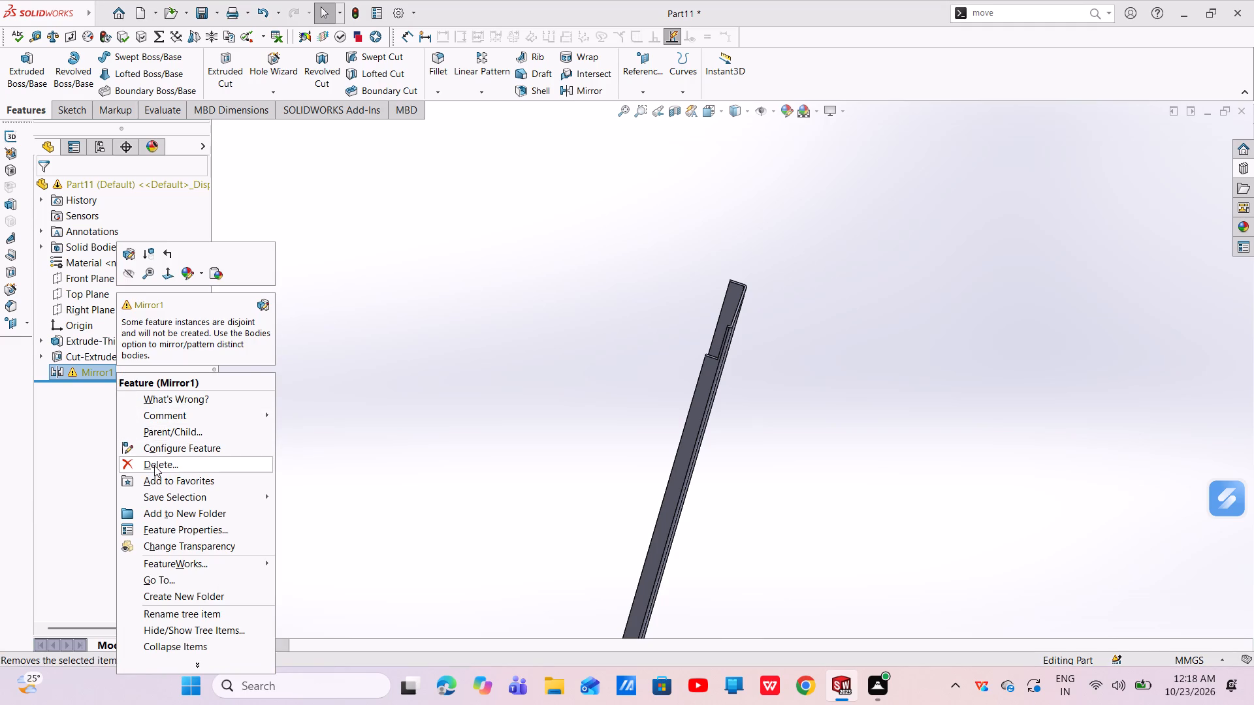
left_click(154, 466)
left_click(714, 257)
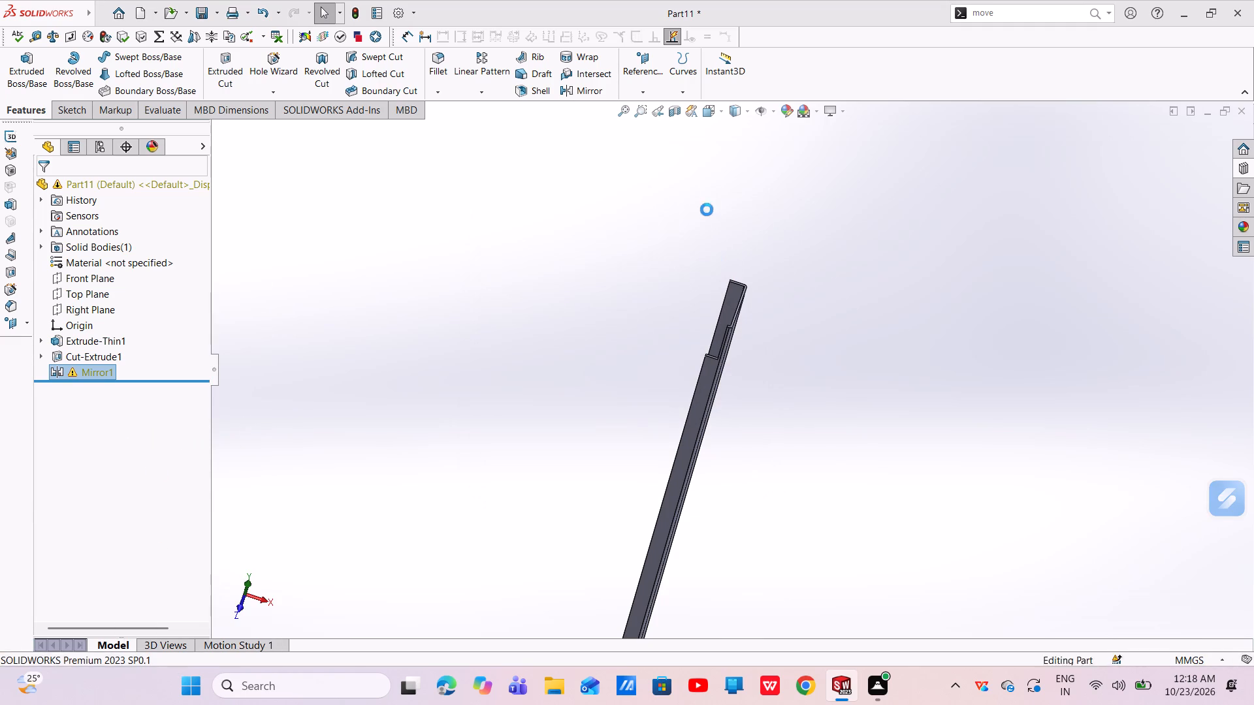
Try to mirror both Extrude-Thin1 and Cut-Extrude1 about the Right Plane, first without and again with the Geometry Pattern option.
left_click(579, 87)
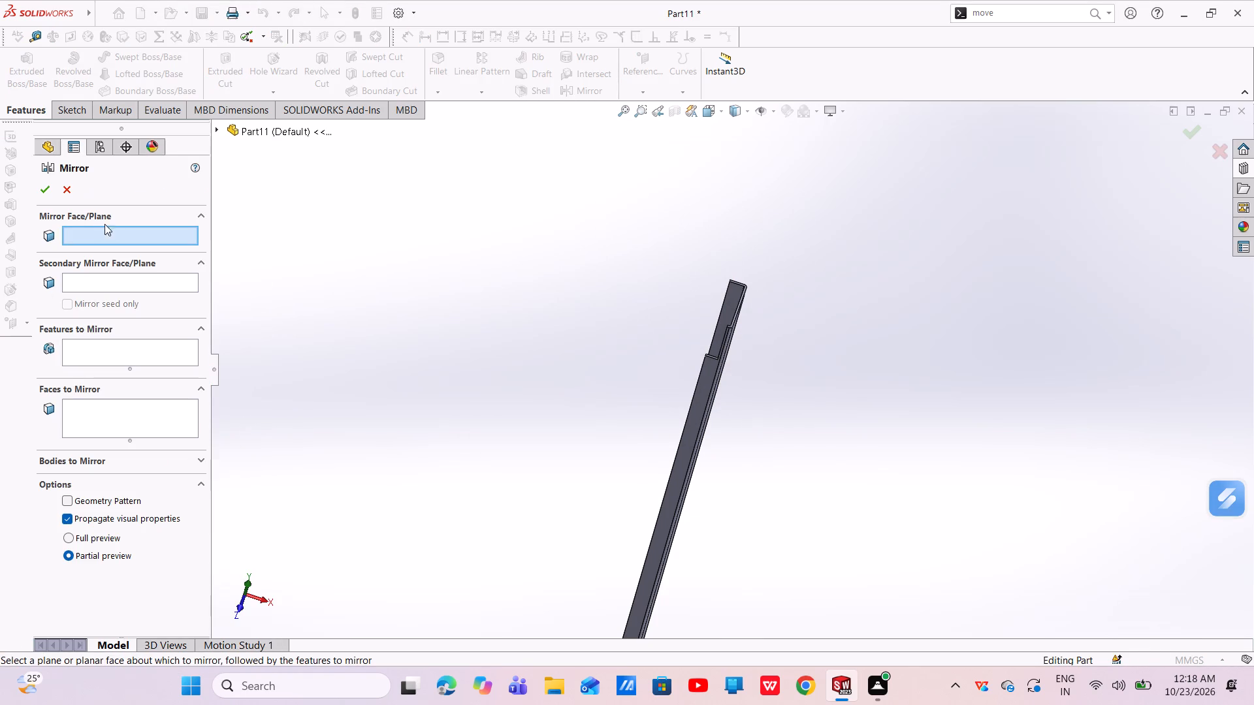
left_click(270, 133)
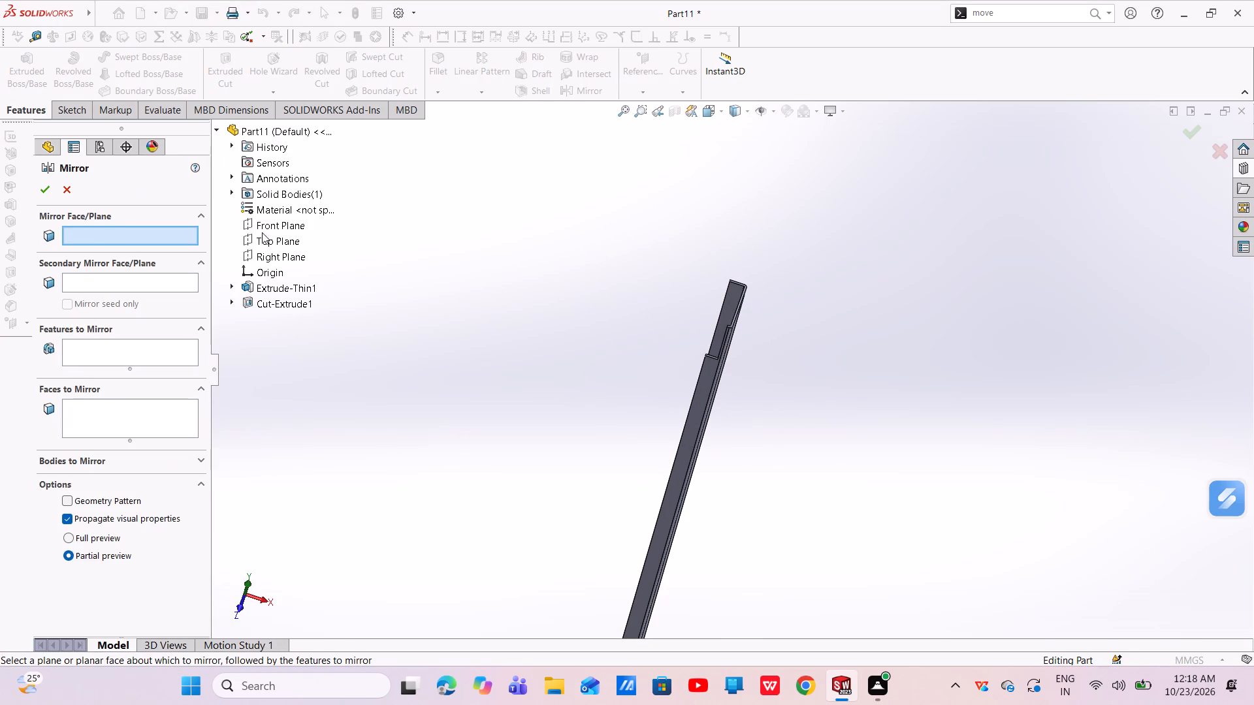
left_click(267, 252)
left_click(279, 287)
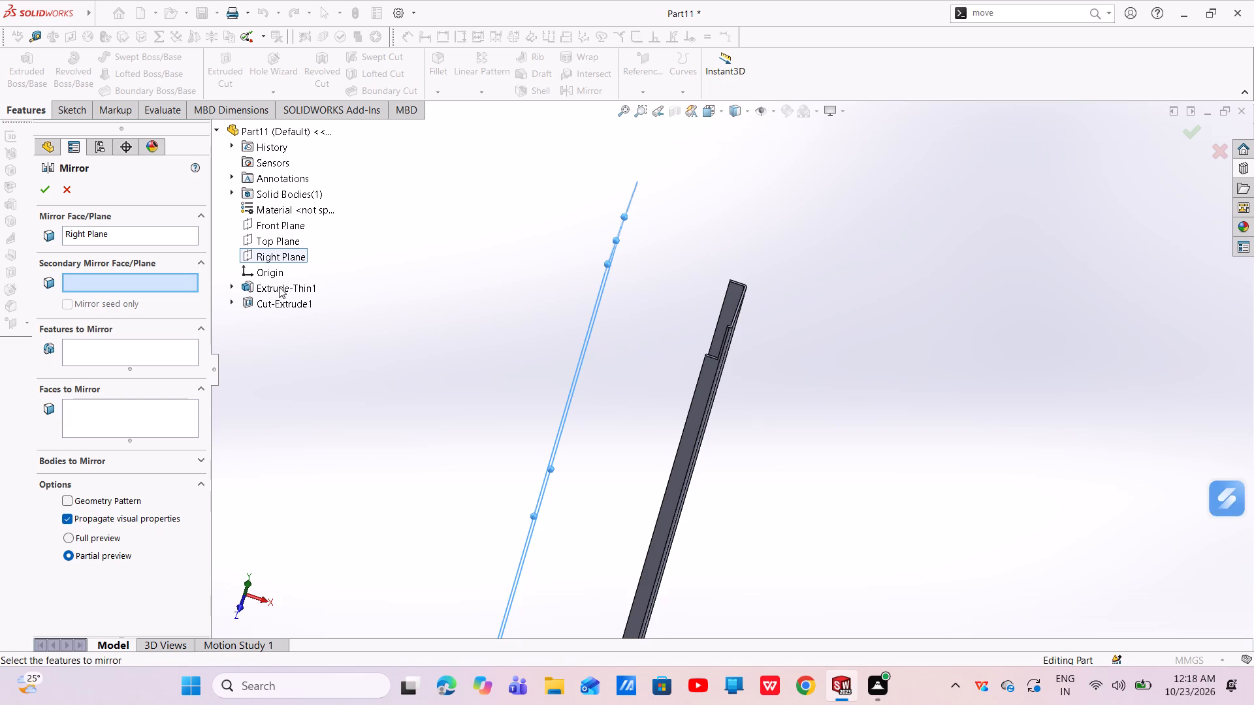
left_click(278, 288)
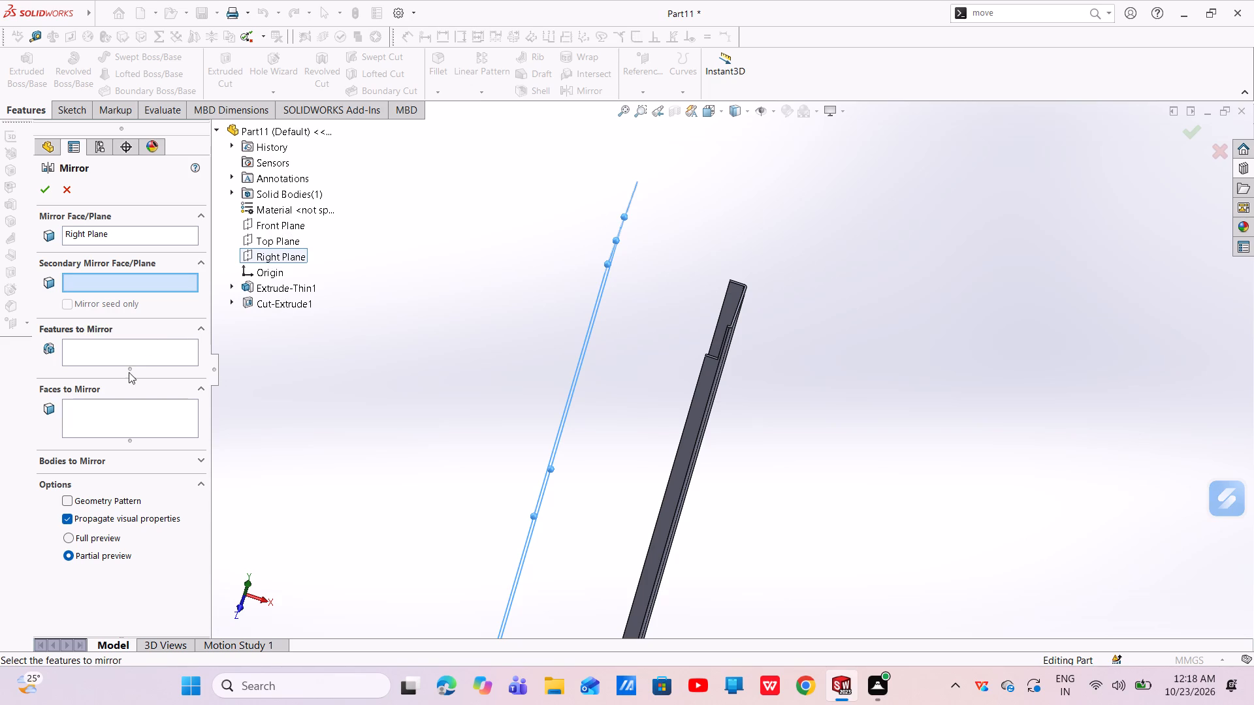
left_click(130, 356)
left_click(274, 288)
left_click(272, 301)
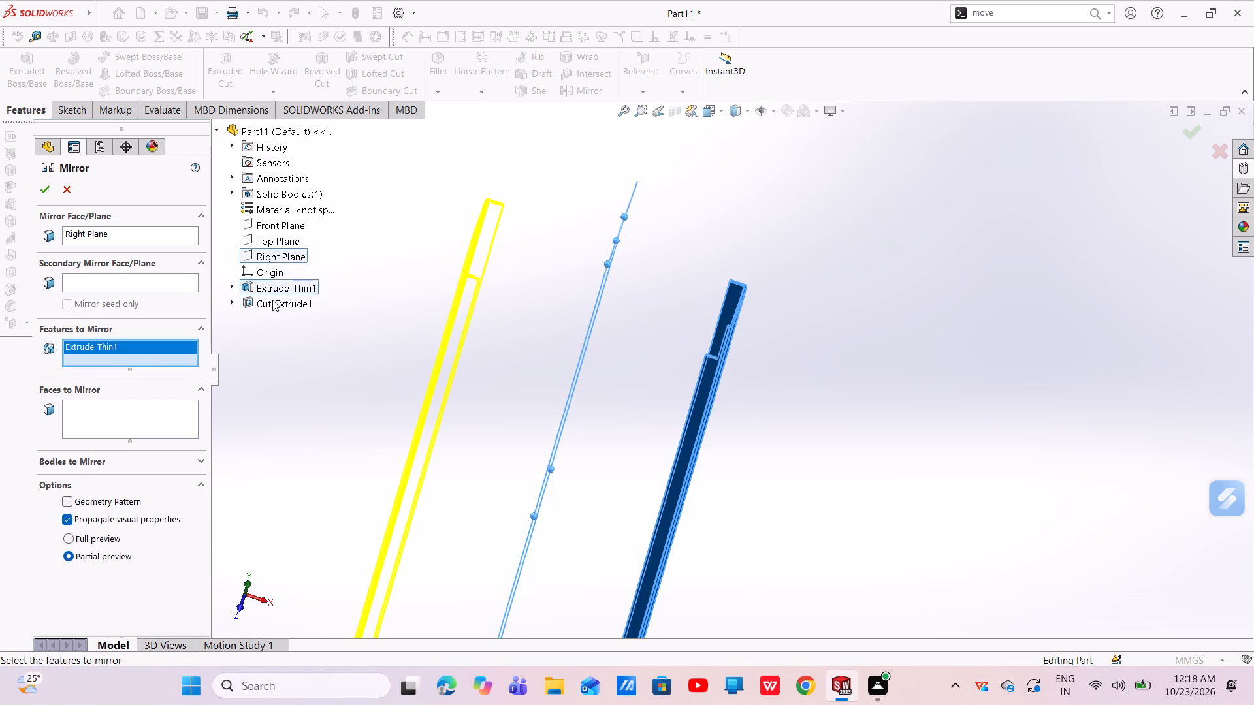
left_click(50, 189)
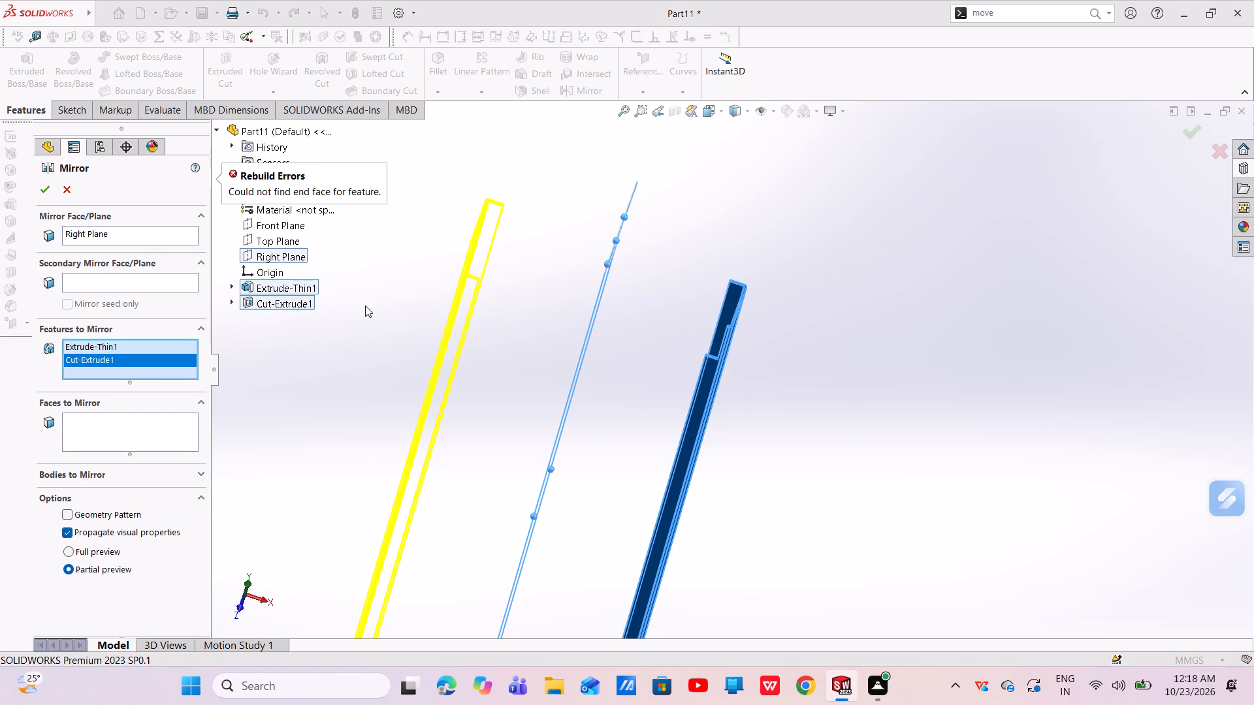
left_click(96, 510)
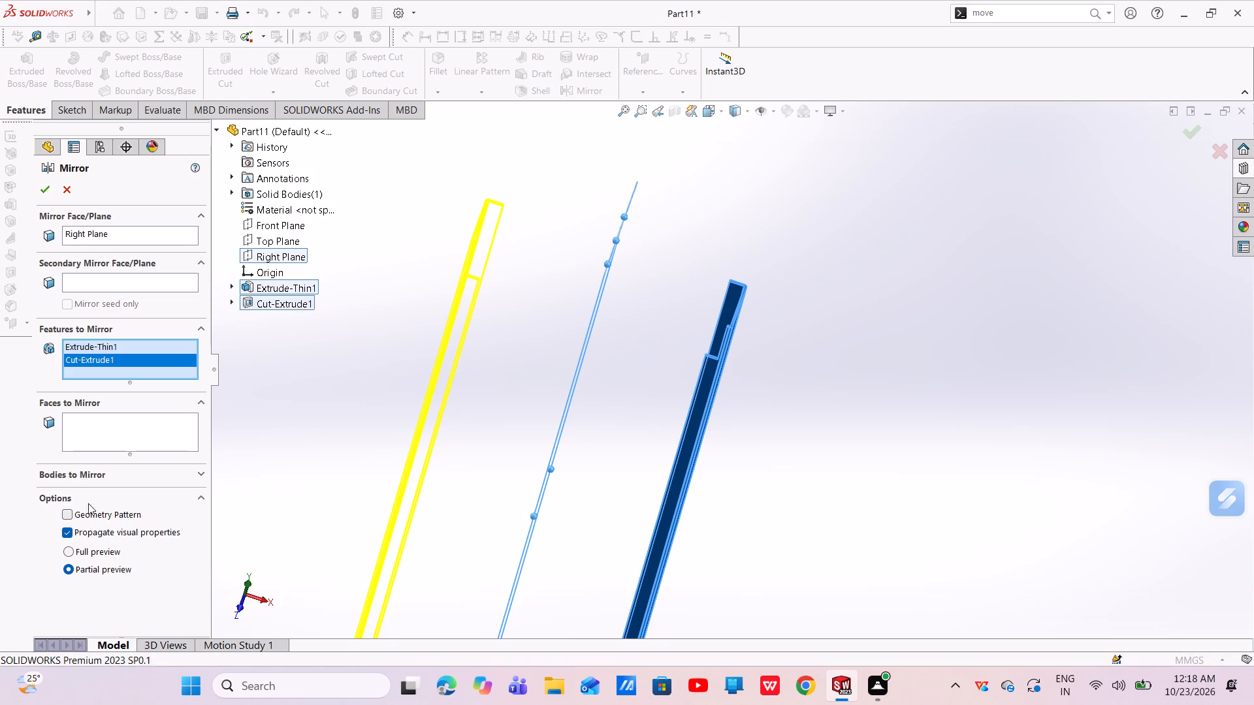
left_click(49, 186)
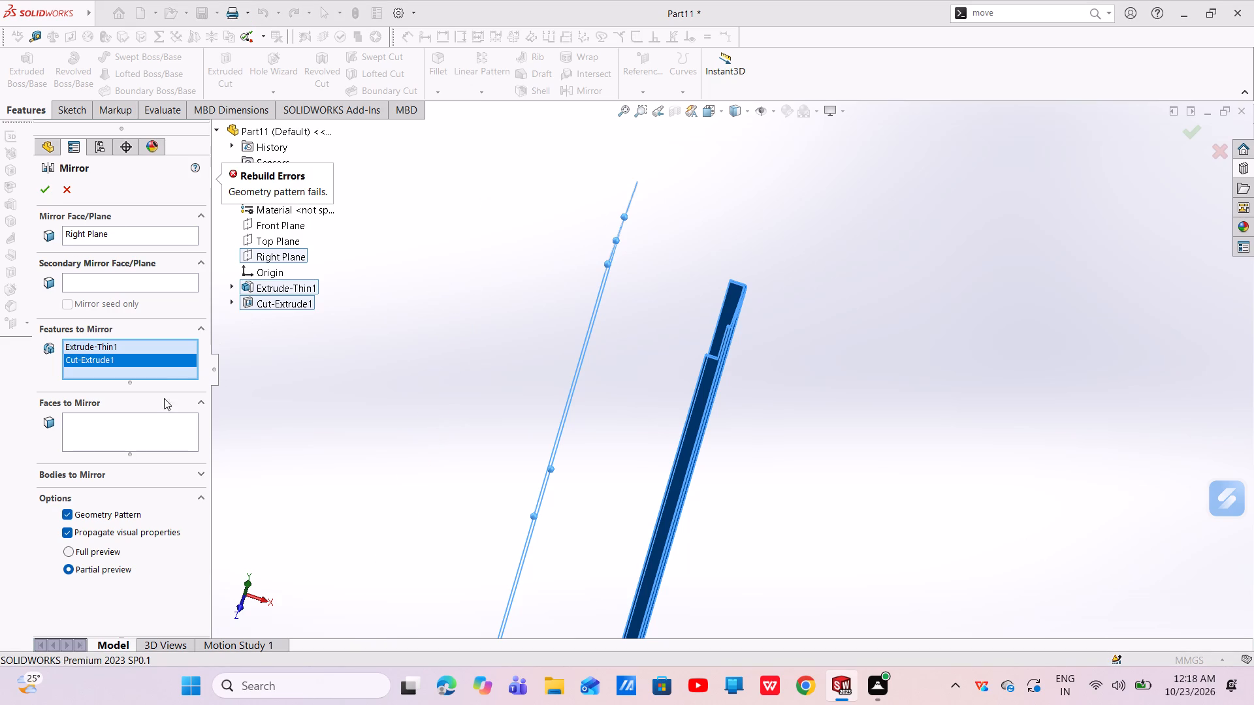
Turn off Geometry Pattern, remove Cut-Extrude1 from the features and mirror only Extrude-Thin1 about the Right Plane.
left_click(72, 513)
left_click(275, 298)
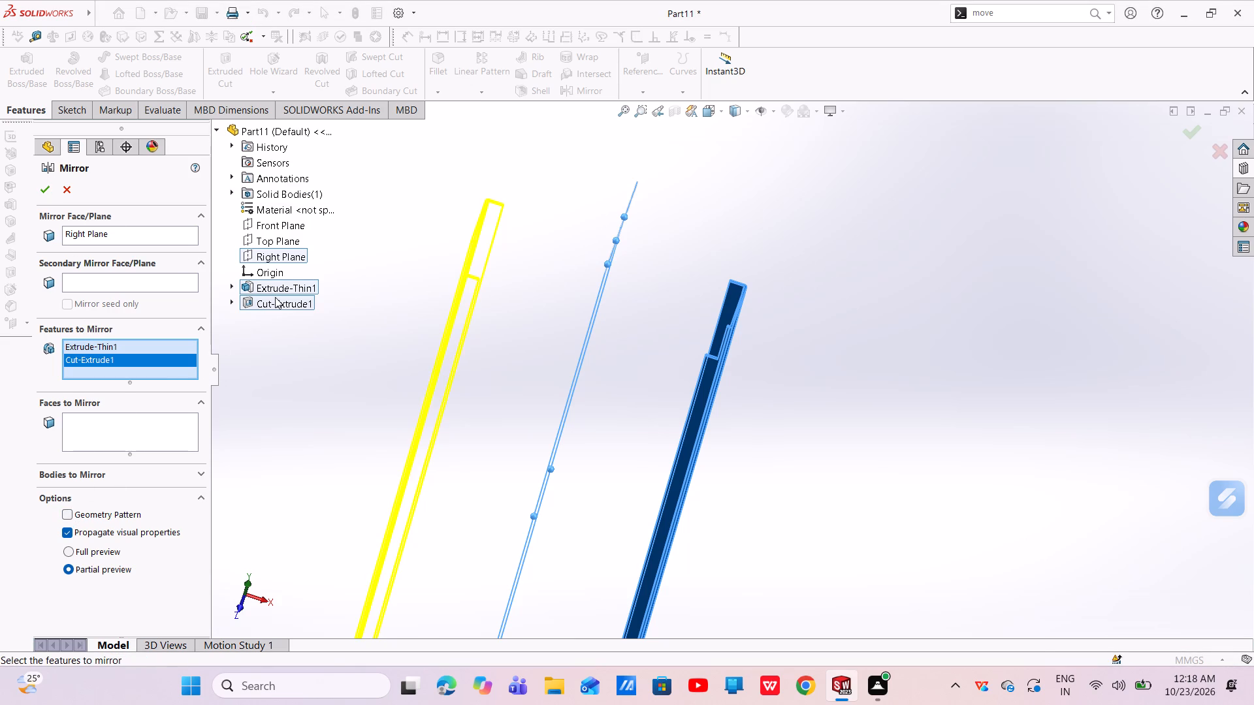
left_click(50, 187)
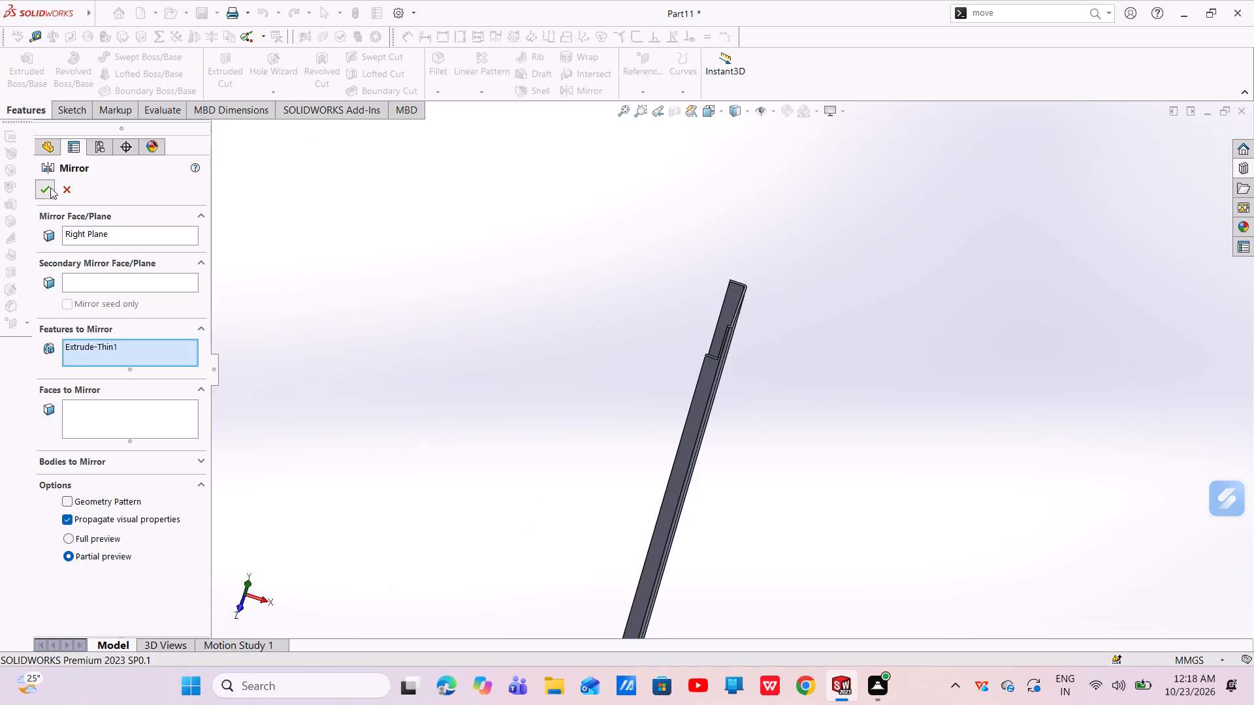
Mirror the channel's solid body about the Right Plane, using it as a body to mirror with Merge Solids turned off.
scroll(342, 354, "up", 4)
scroll(585, 414, "up", 4)
scroll(603, 371, "down", 4)
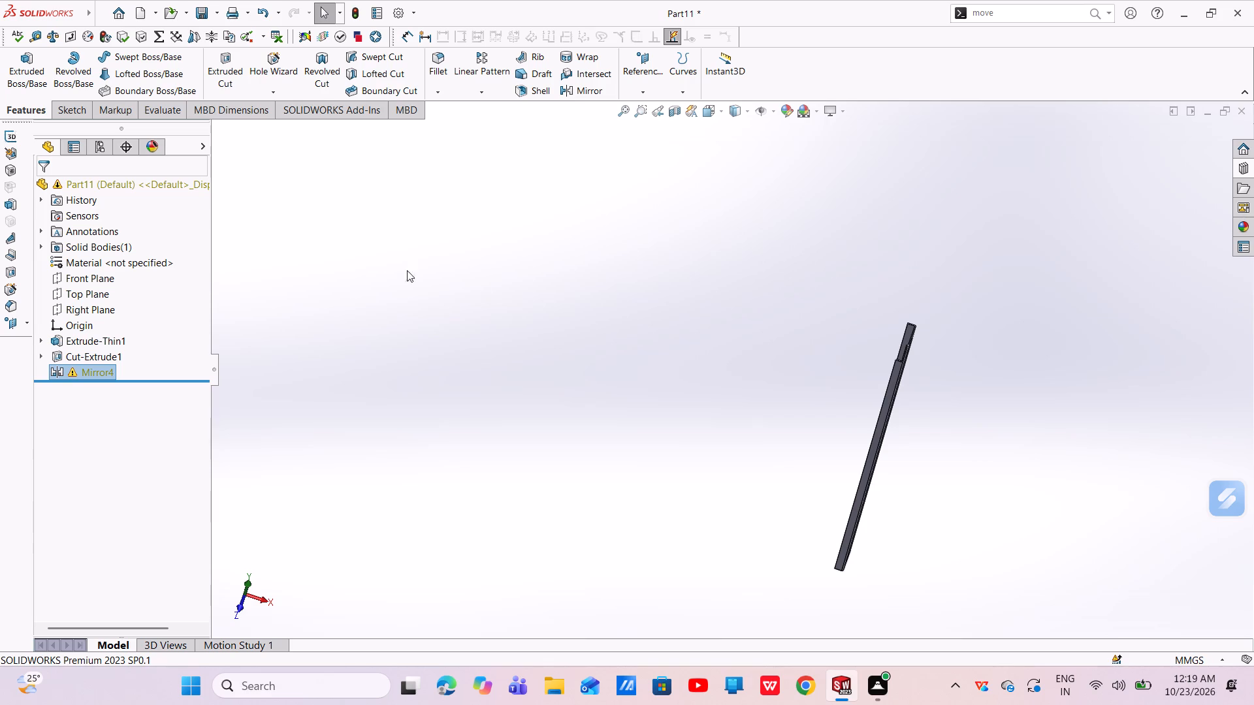
left_click(564, 97)
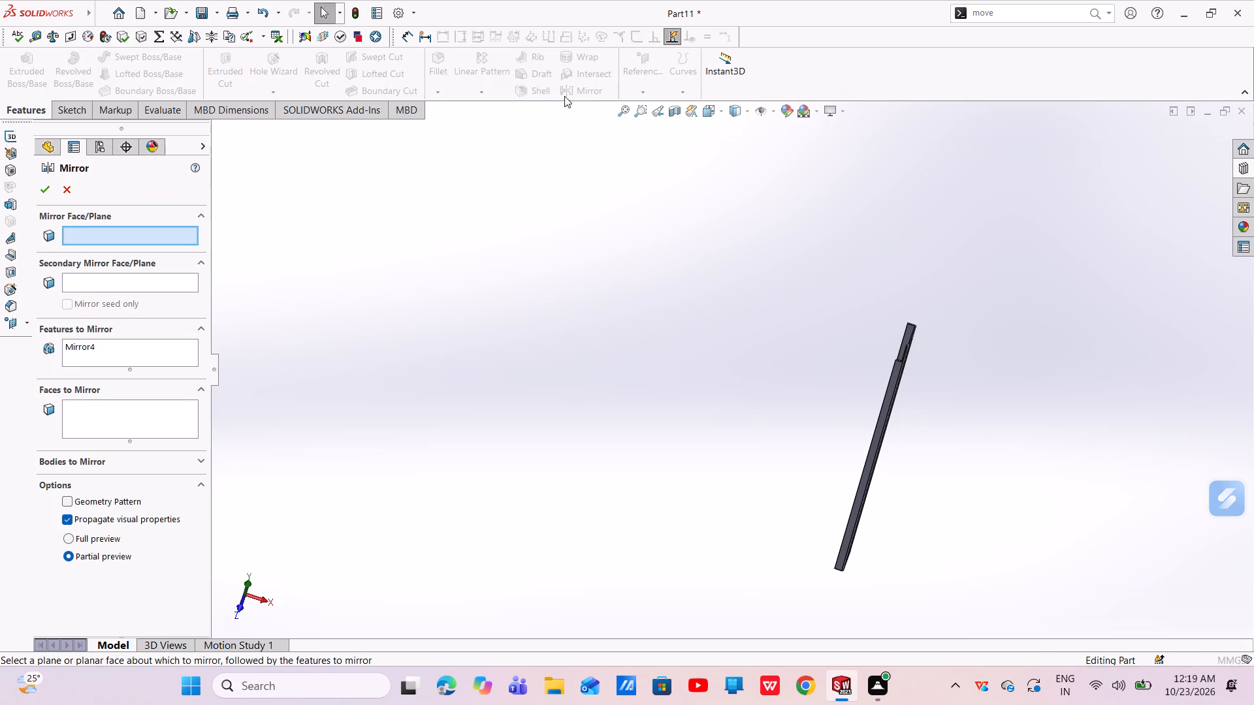
left_click(267, 254)
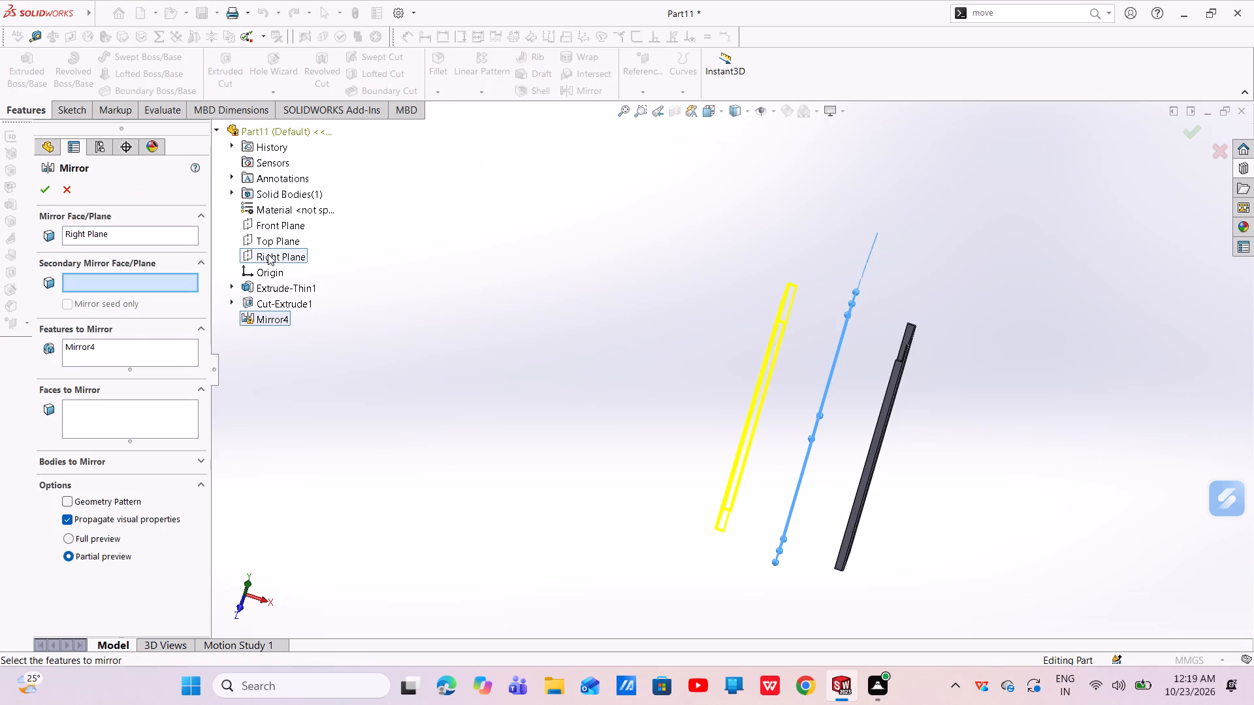
left_click(90, 346)
right_click(90, 344)
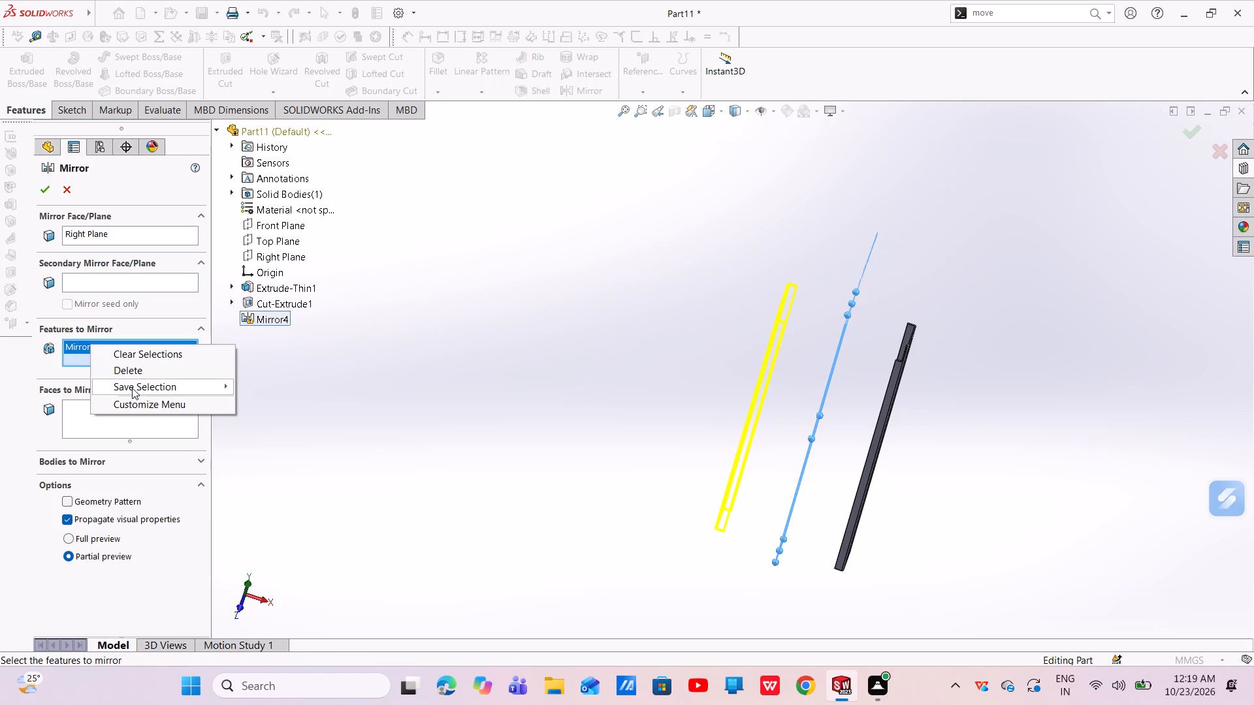
left_click(141, 369)
left_click(204, 328)
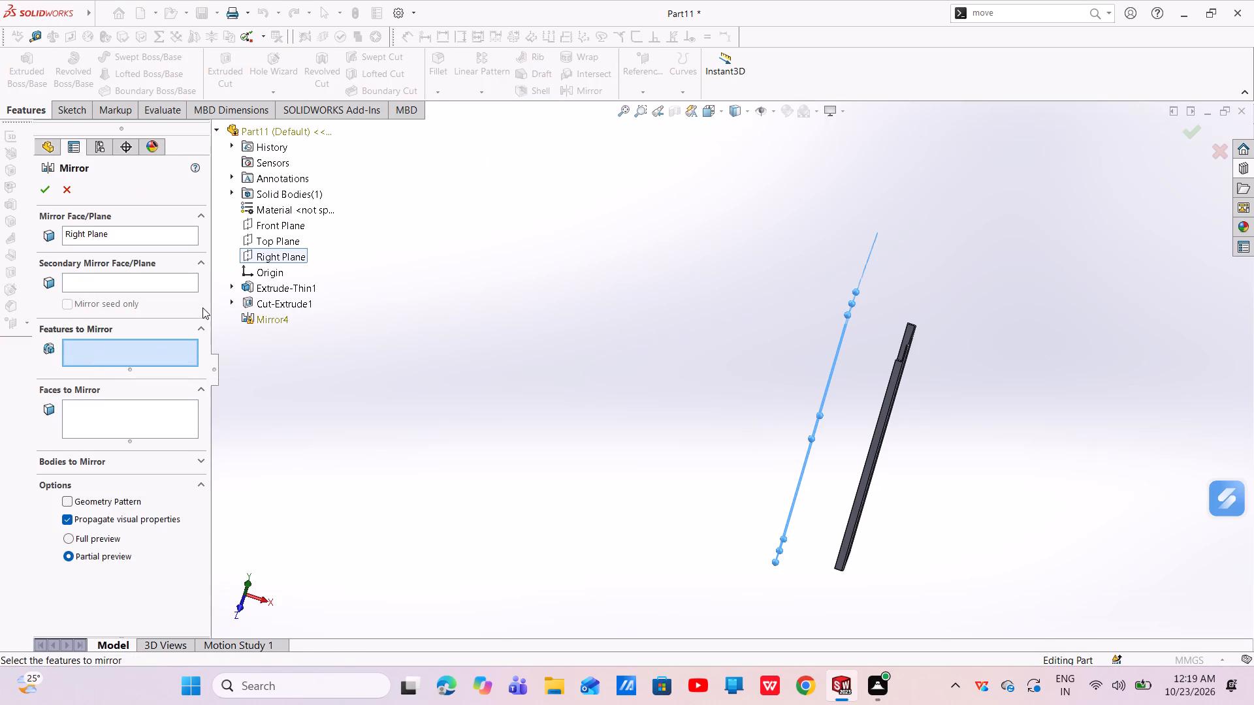
left_click(202, 264)
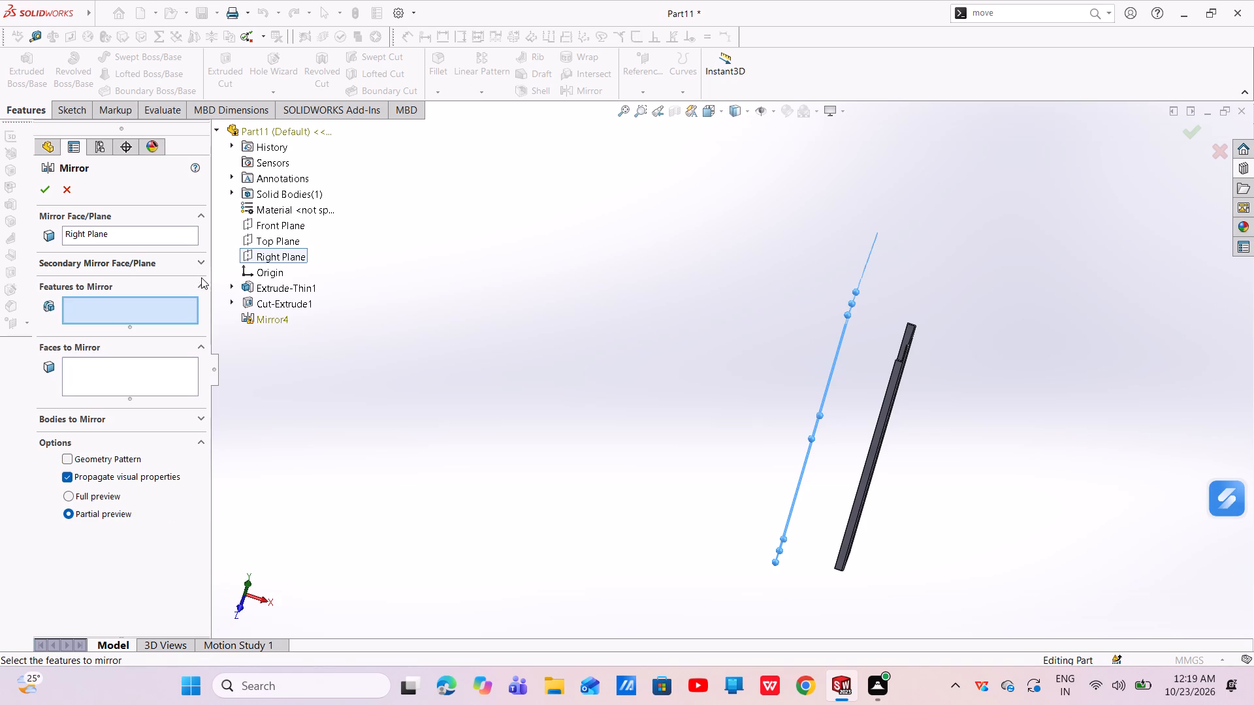
left_click(201, 285)
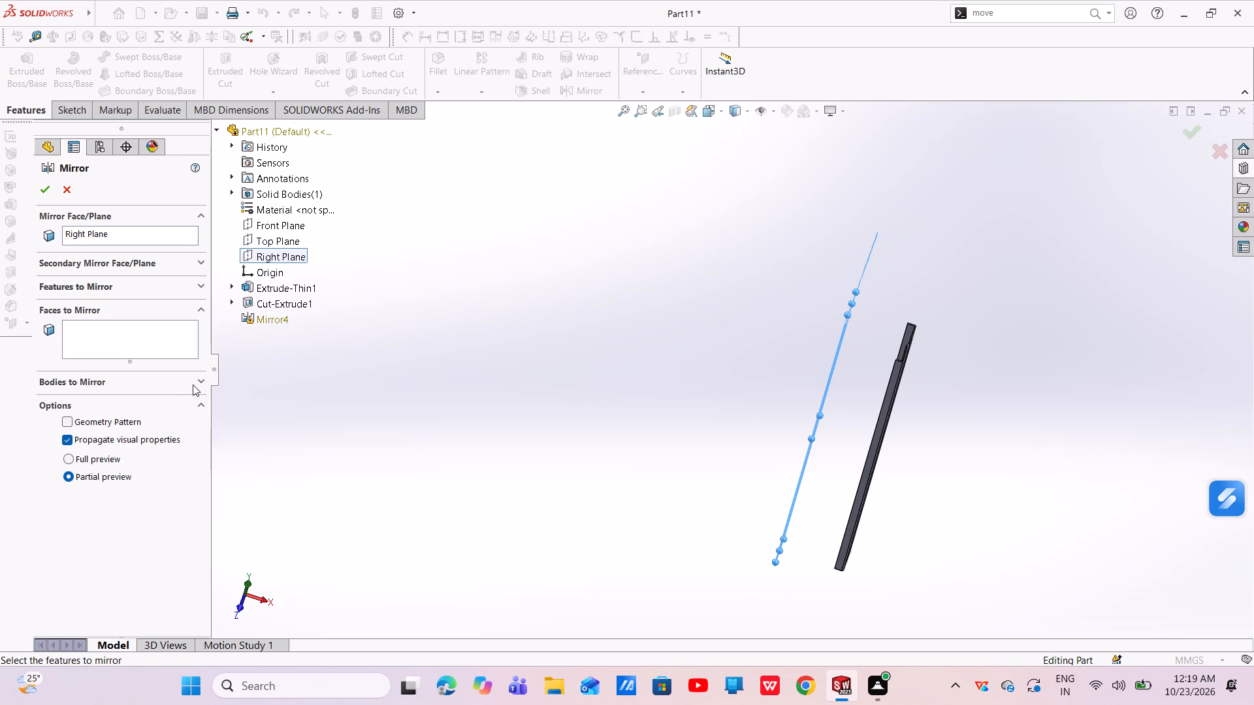
left_click(199, 382)
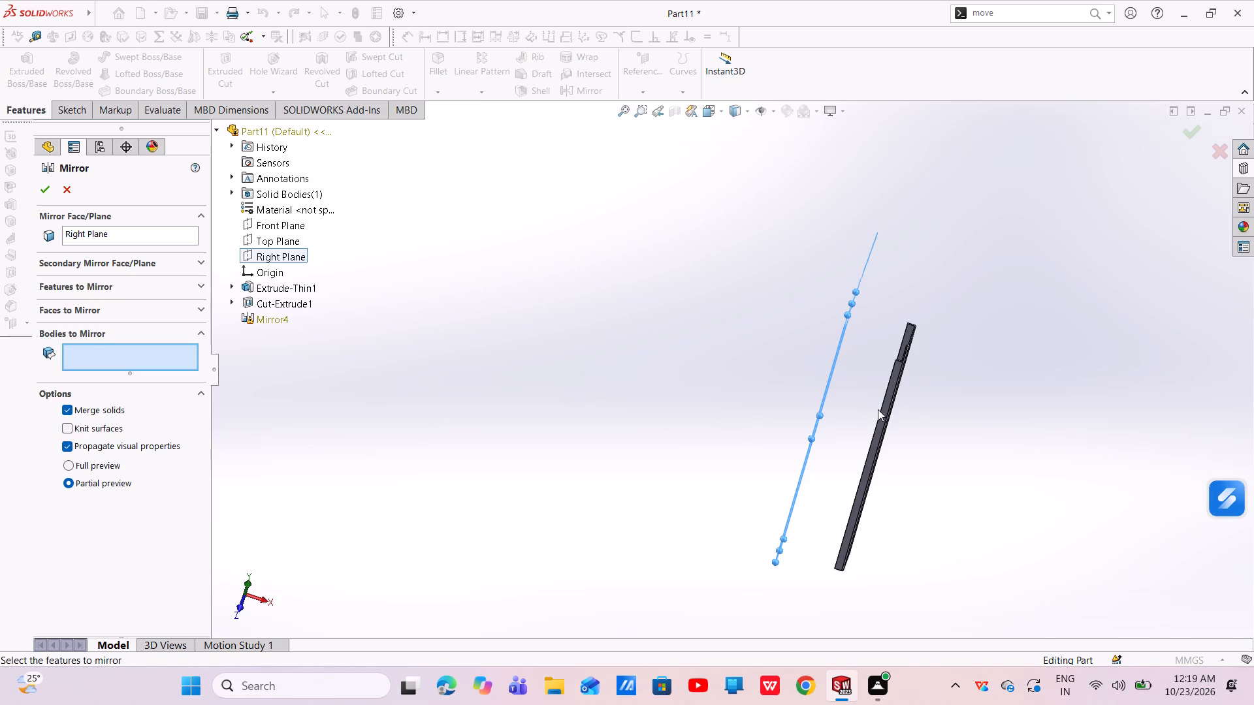
left_click(879, 418)
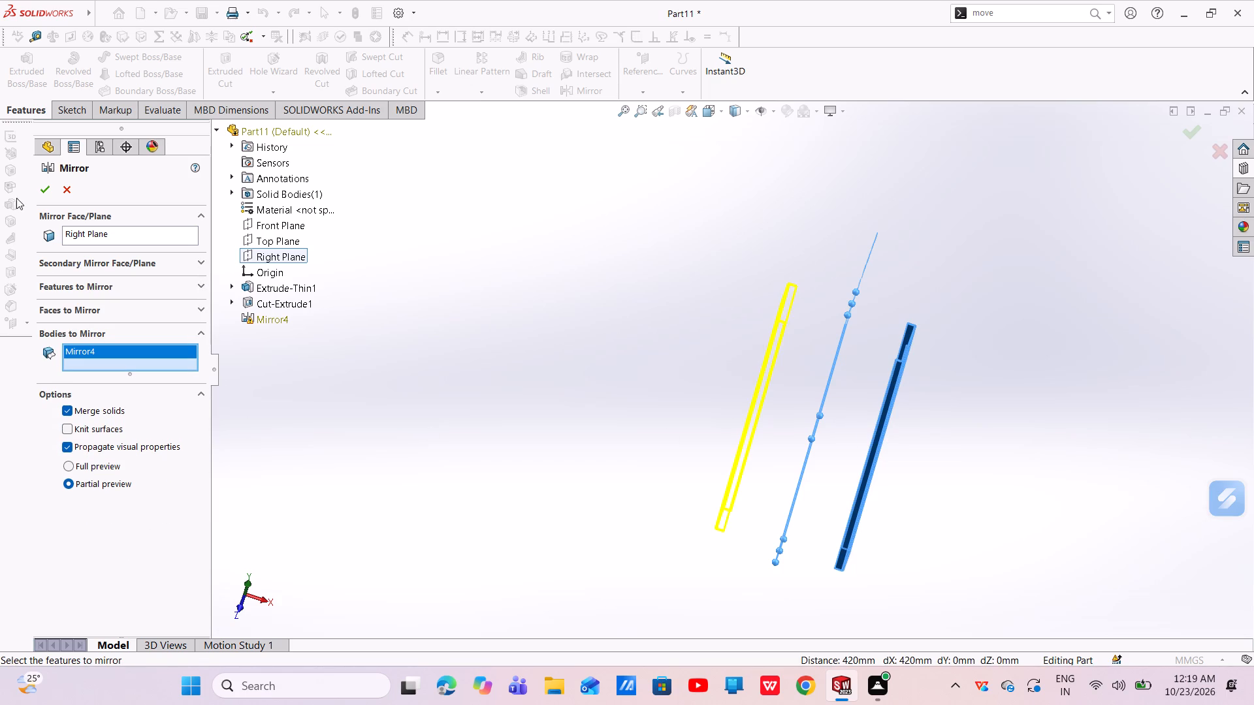
left_click(44, 192)
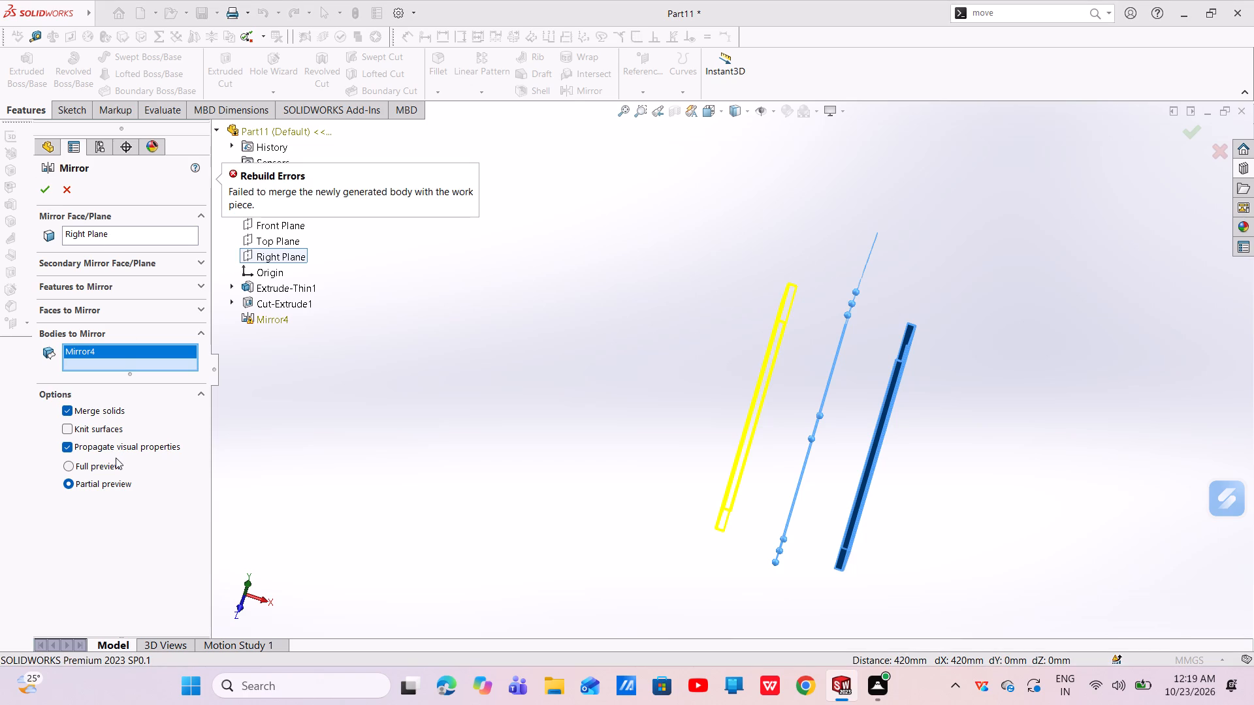
left_click(69, 409)
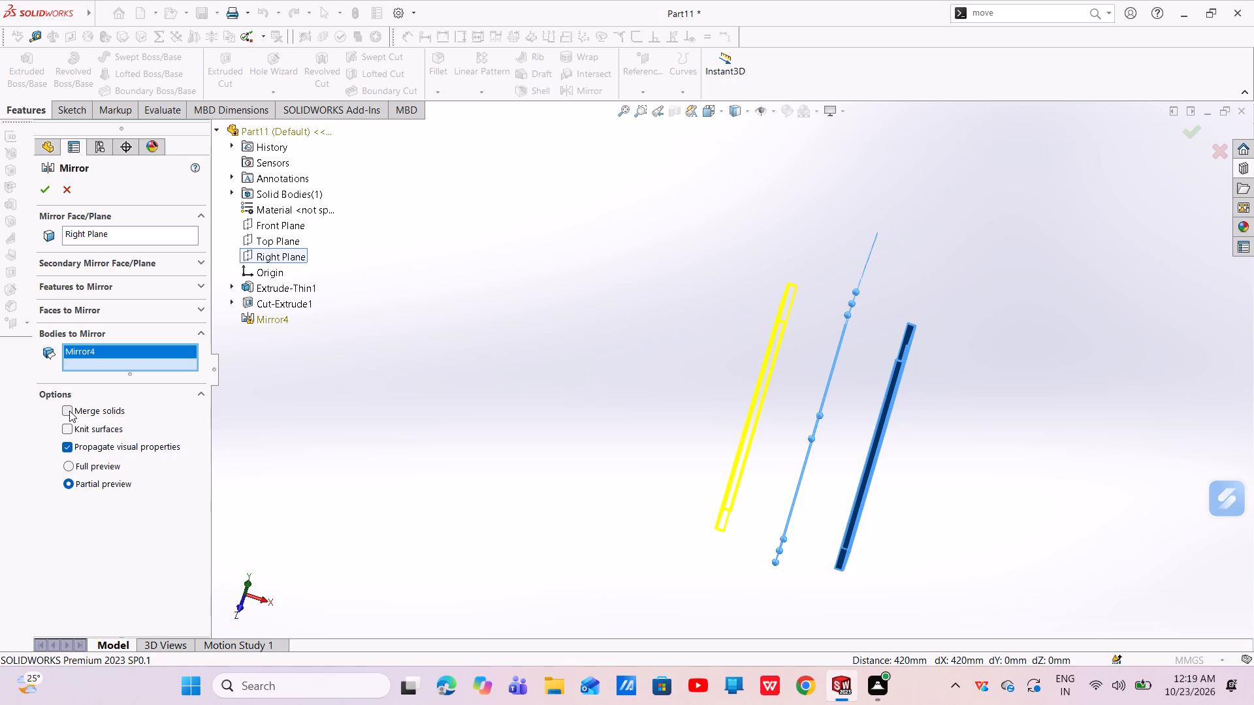
left_click(46, 189)
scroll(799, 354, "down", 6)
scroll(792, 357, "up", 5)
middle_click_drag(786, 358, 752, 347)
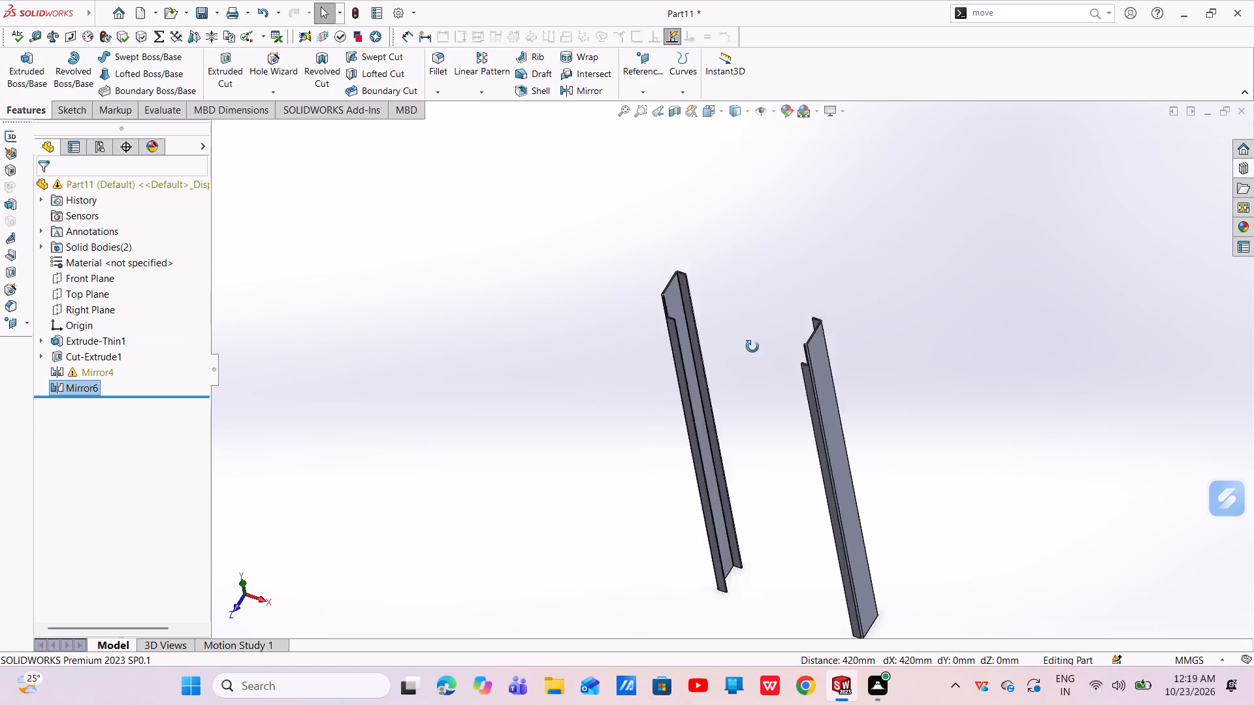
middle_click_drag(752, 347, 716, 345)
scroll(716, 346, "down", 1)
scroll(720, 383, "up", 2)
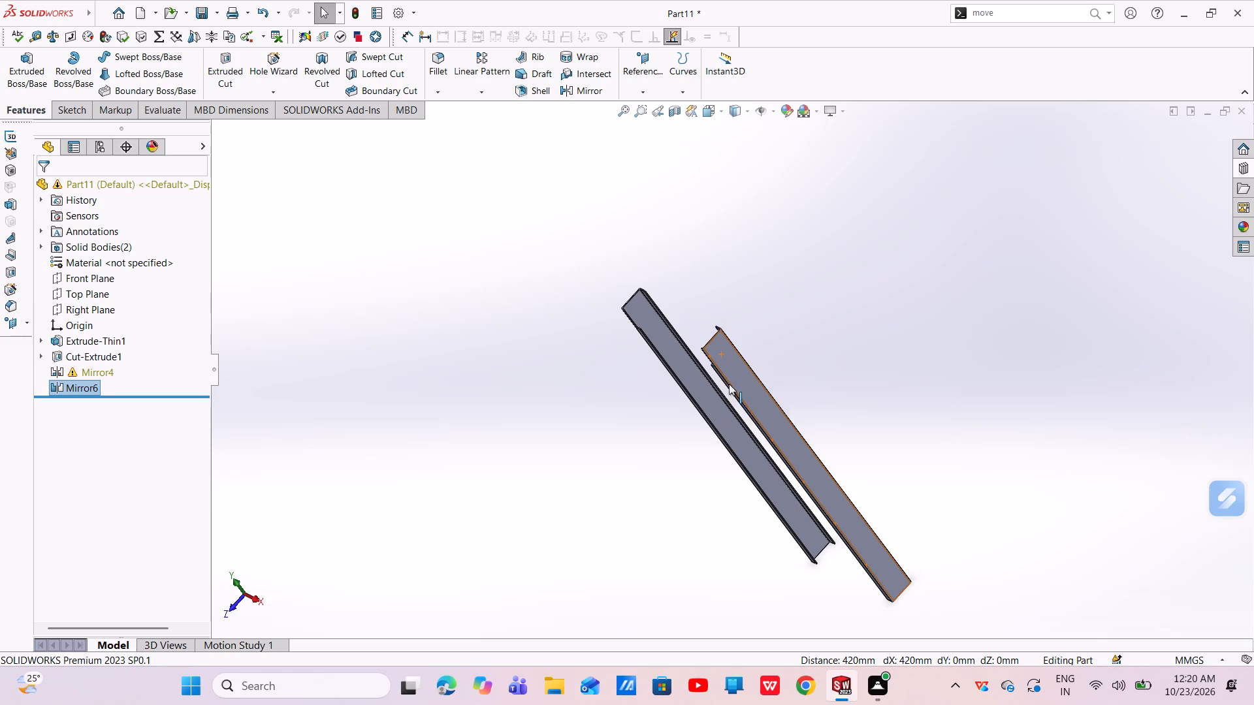
Open a new sketch on the end face of the original channel, Extrude-Thin1.
scroll(806, 441, "down", 2)
scroll(811, 482, "up", 1)
middle_click_drag(811, 482, 852, 313)
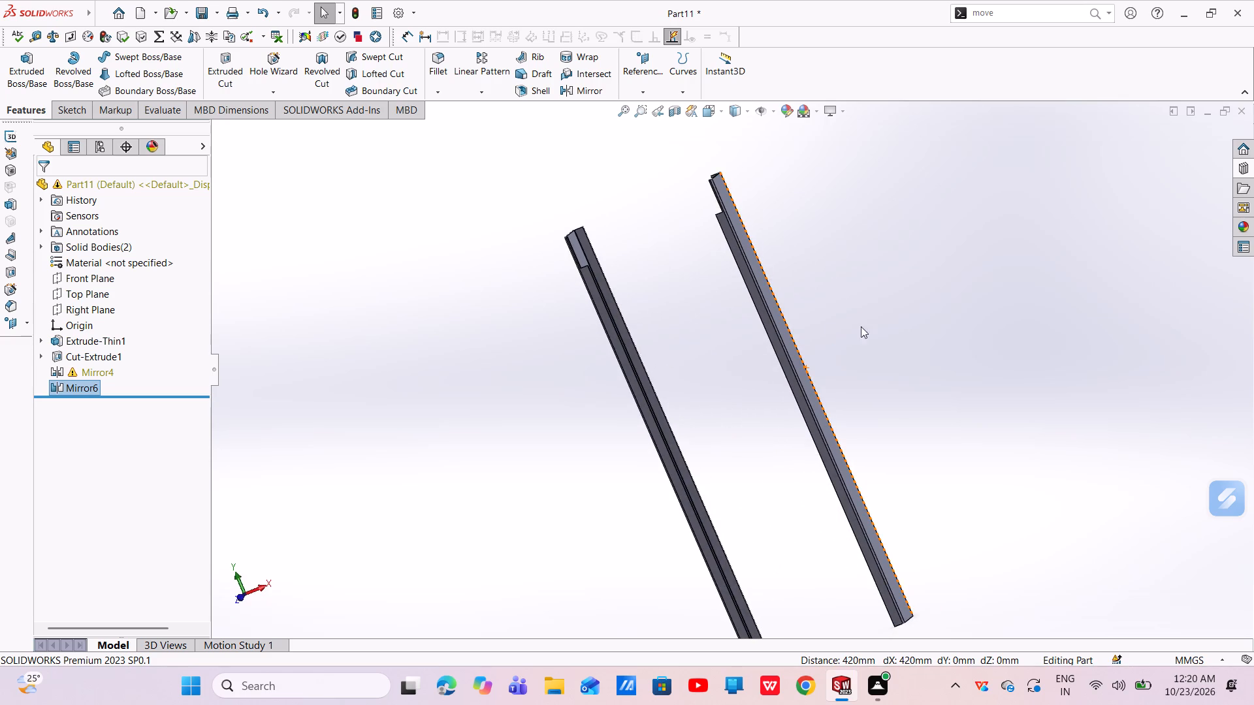
scroll(853, 410, "up", 3)
middle_click_drag(796, 474, 770, 332)
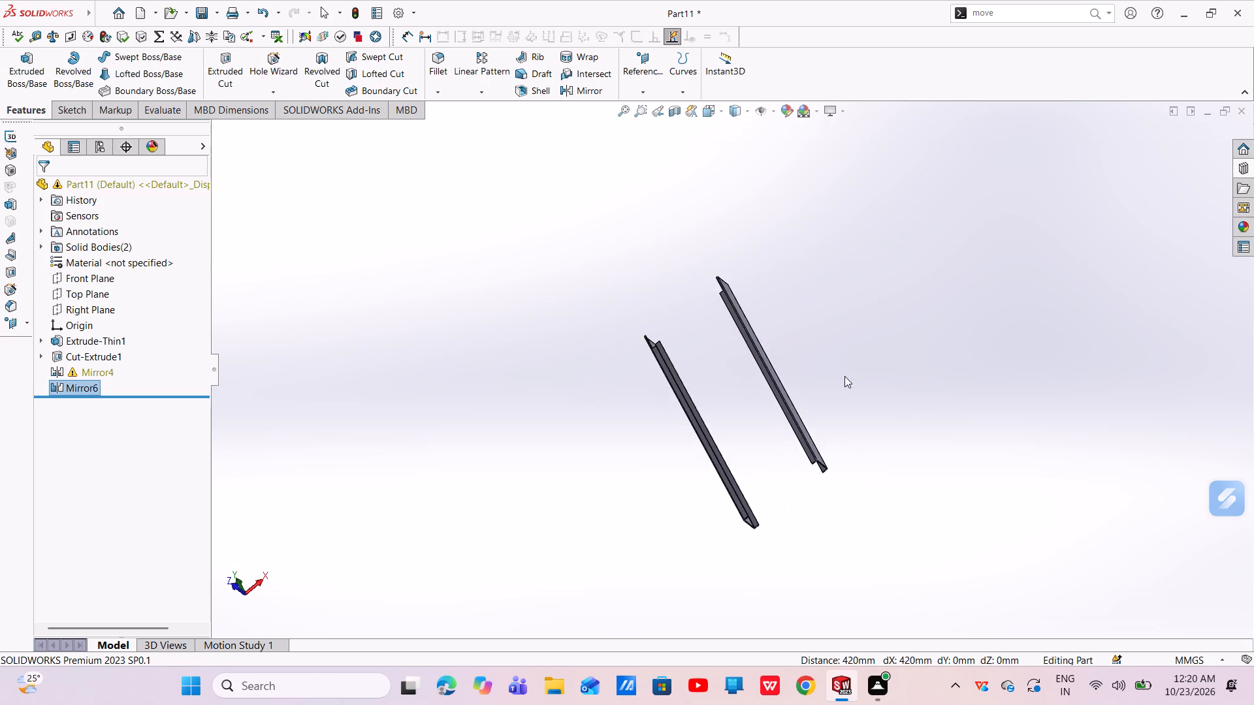
scroll(854, 459, "down", 7)
scroll(647, 435, "down", 6)
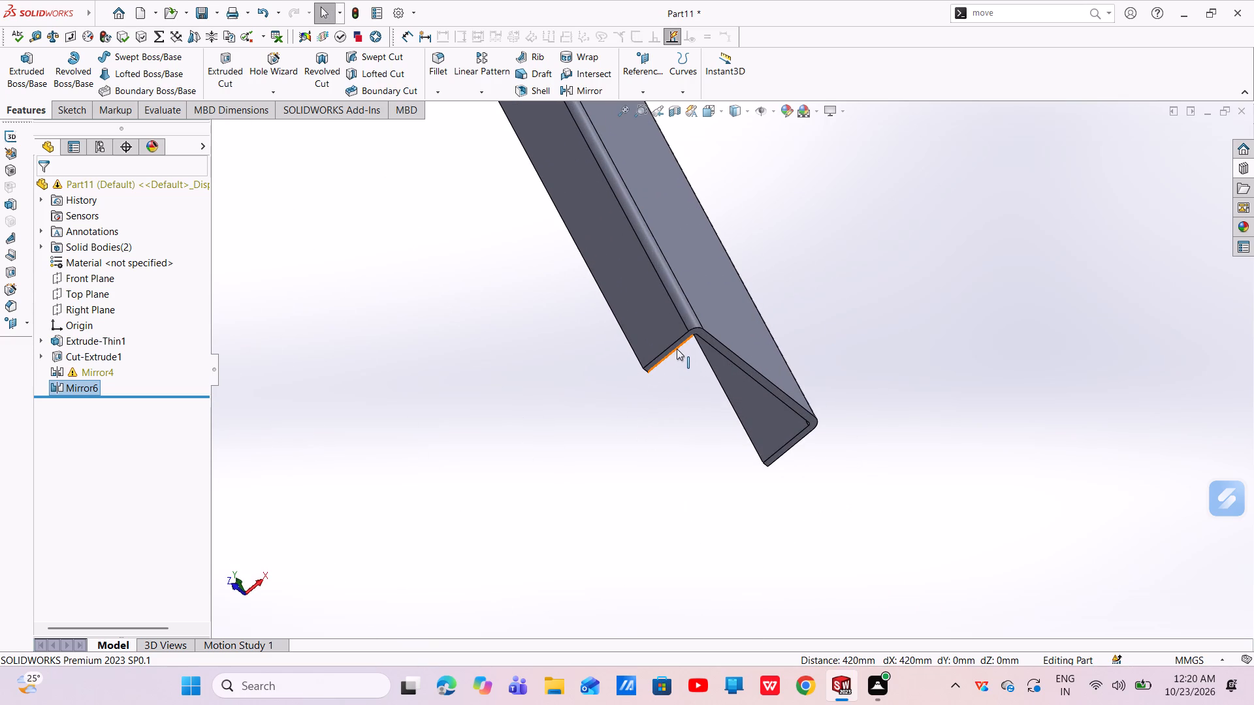
scroll(677, 346, "down", 7)
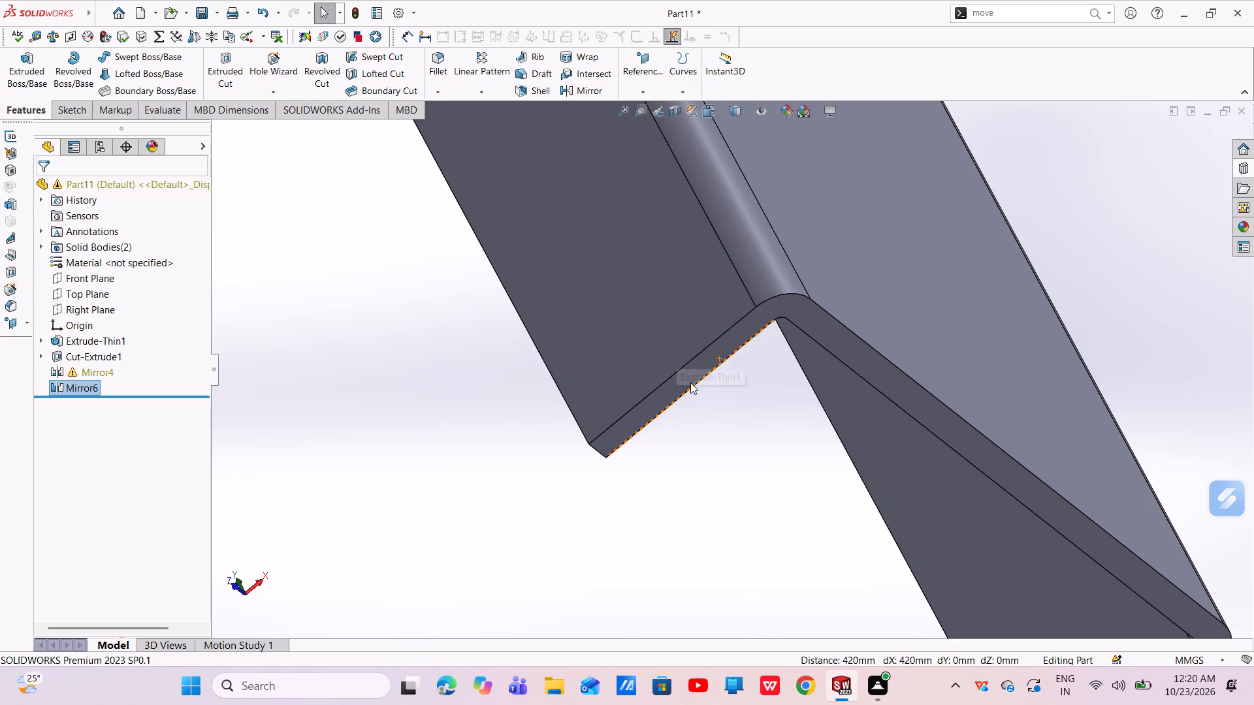
left_click(682, 377)
left_click(738, 339)
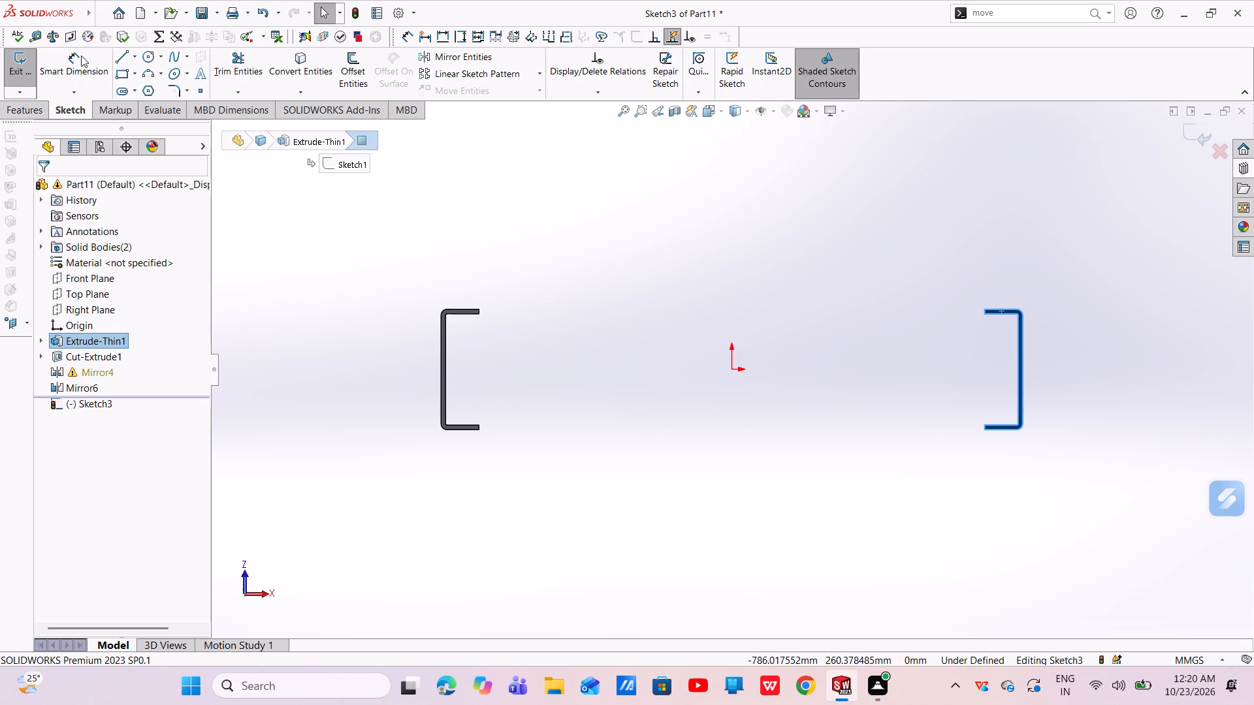
Sketch an open three-line U joining both channels' outer flange corners, with sides about 53 mm long and a base about 946 mm long.
left_click(116, 52)
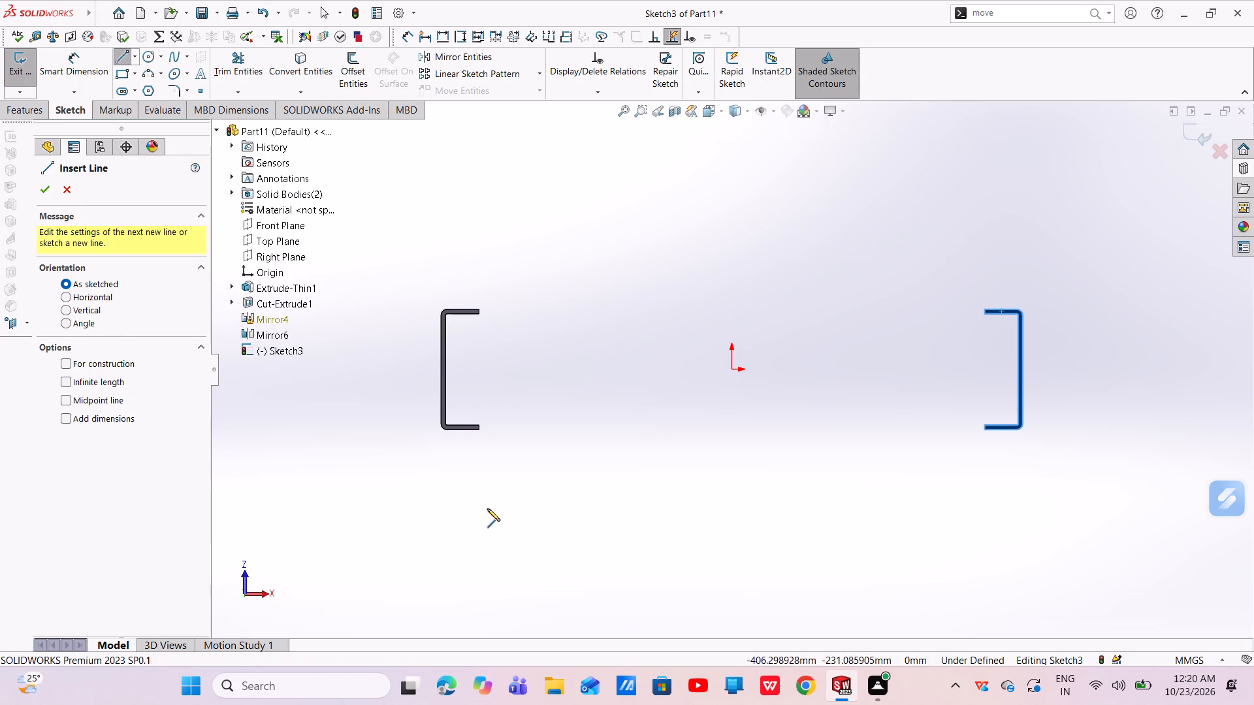
scroll(469, 465, "down", 6)
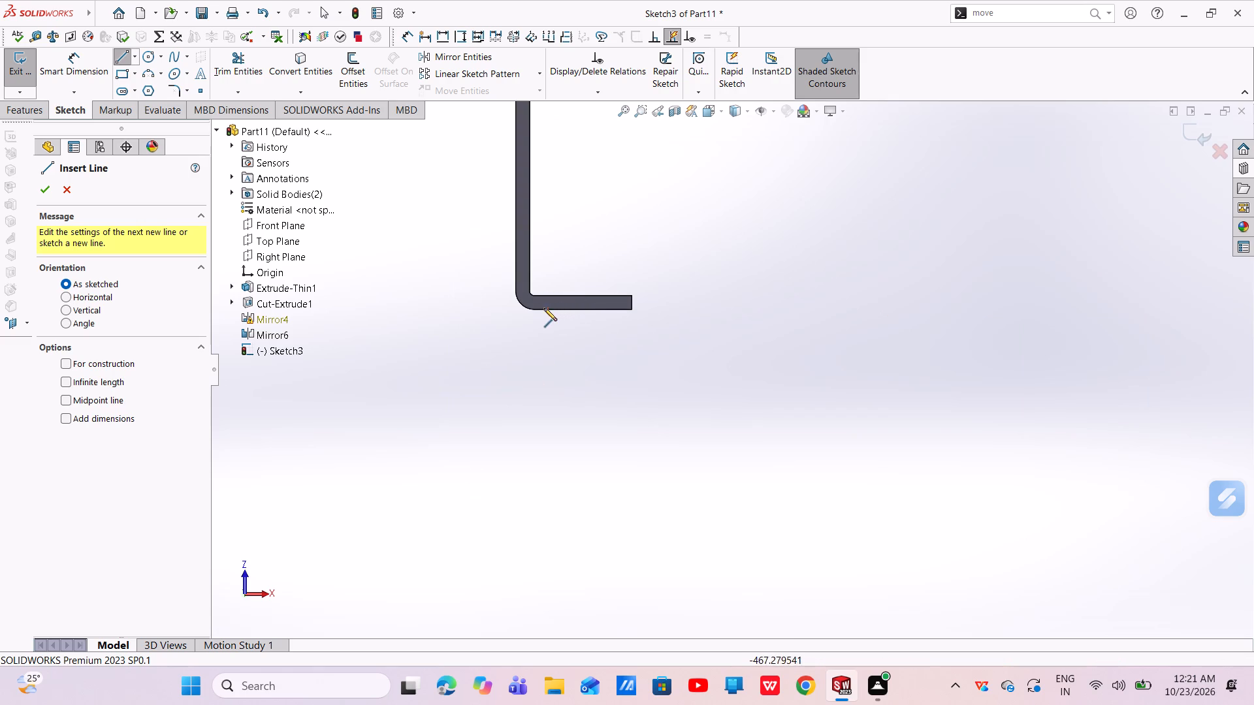
left_click(533, 307)
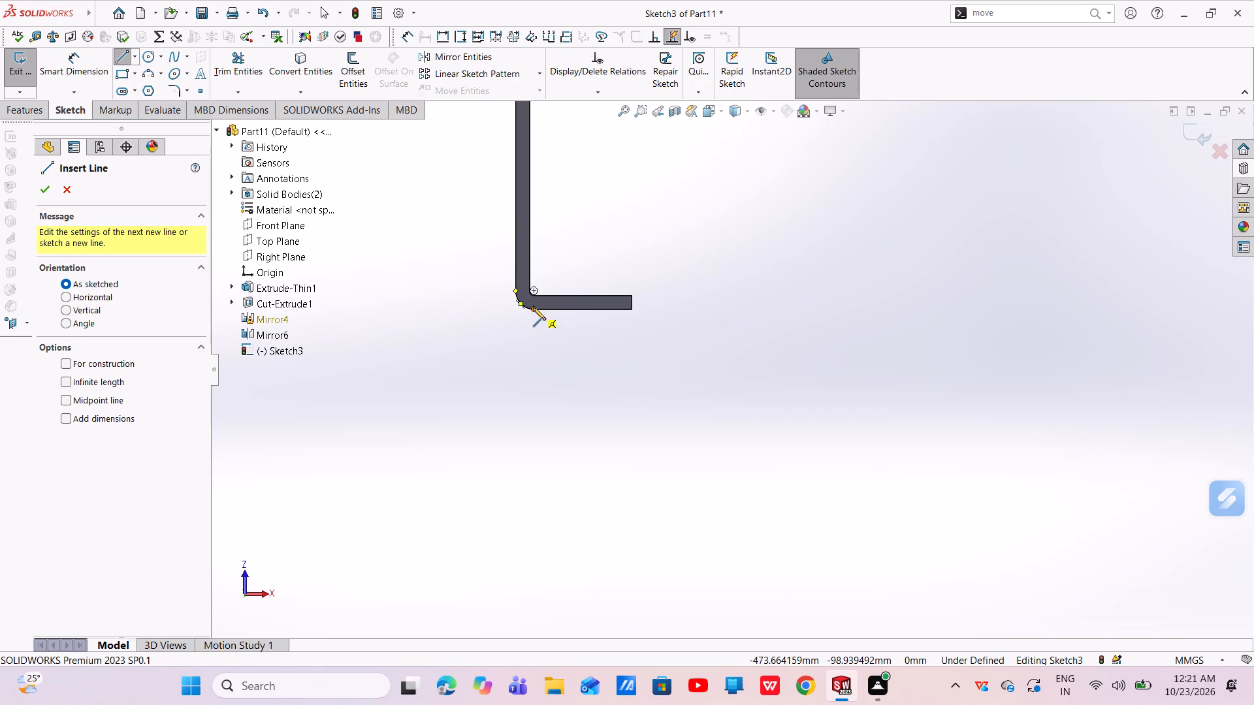
left_click(538, 407)
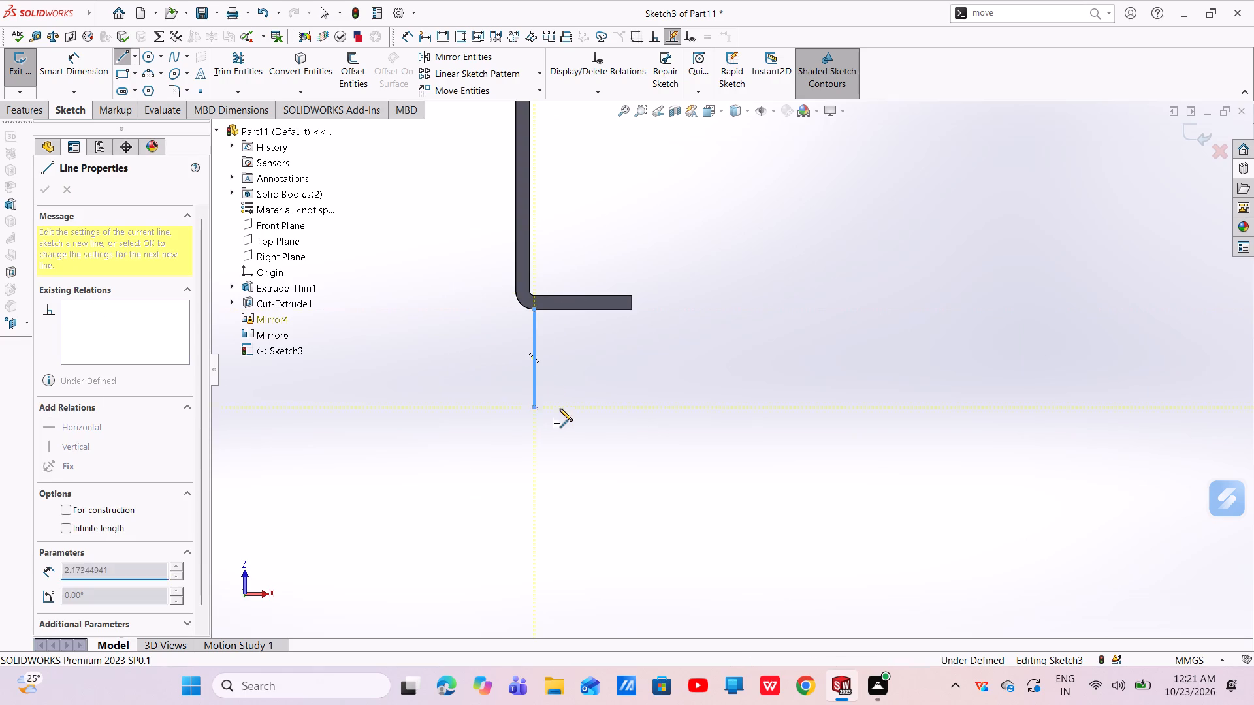
scroll(788, 409, "up", 7)
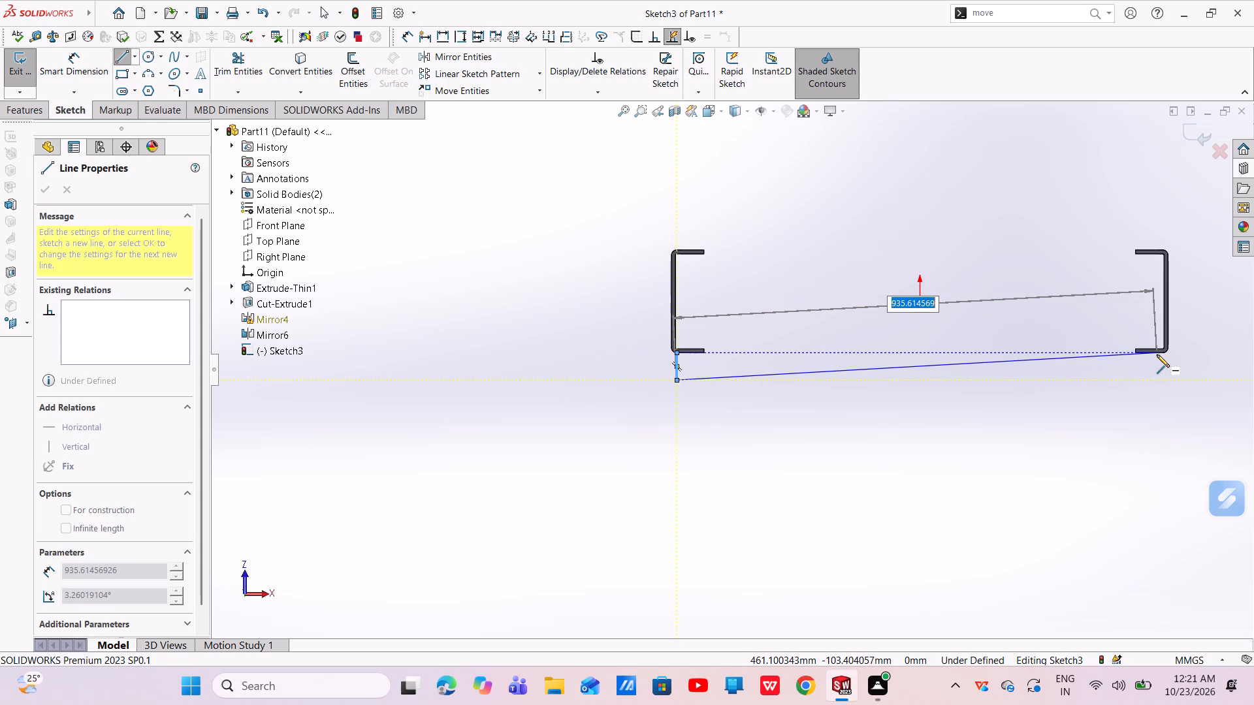
scroll(1158, 356, "down", 6)
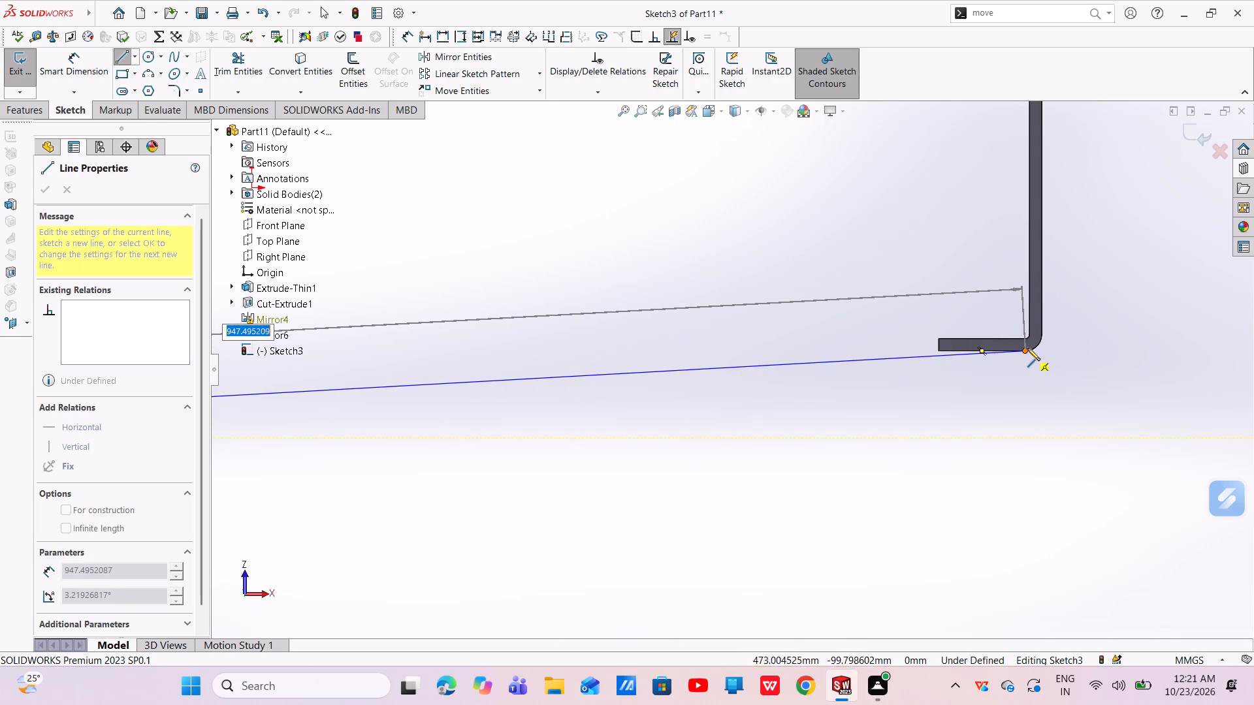
left_click(1025, 435)
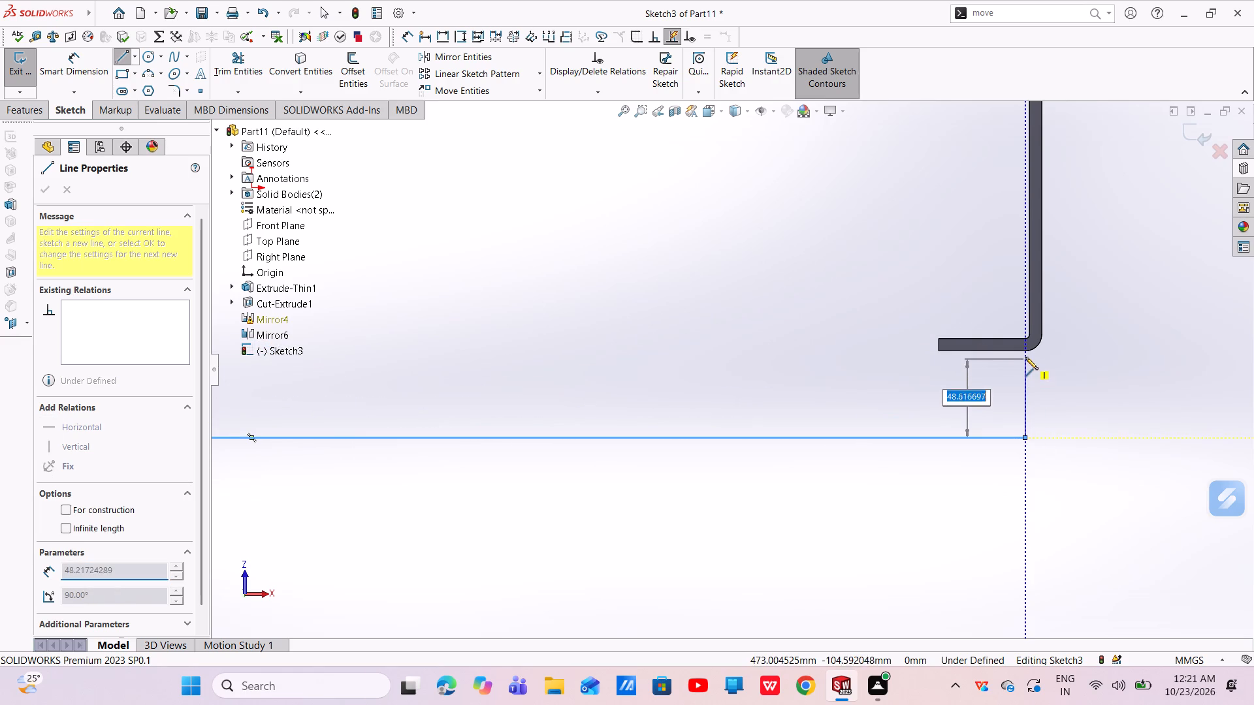
left_click(1023, 351)
right_click(1023, 351)
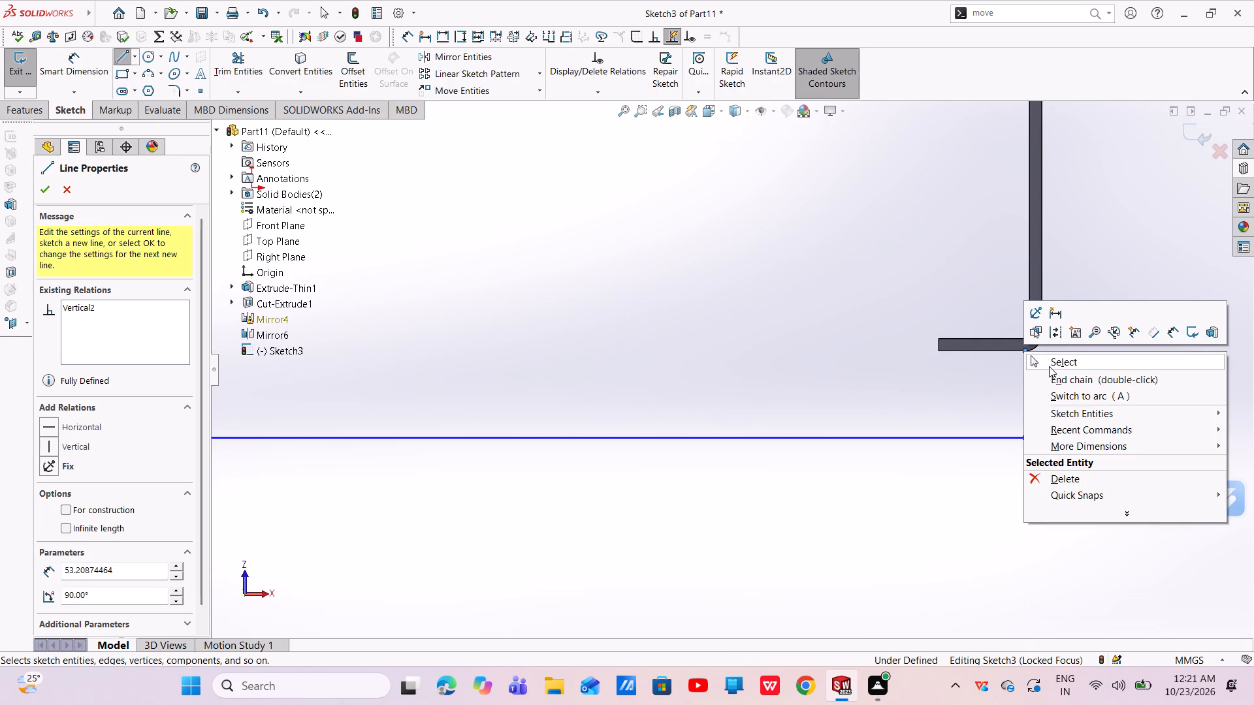
left_click(1049, 366)
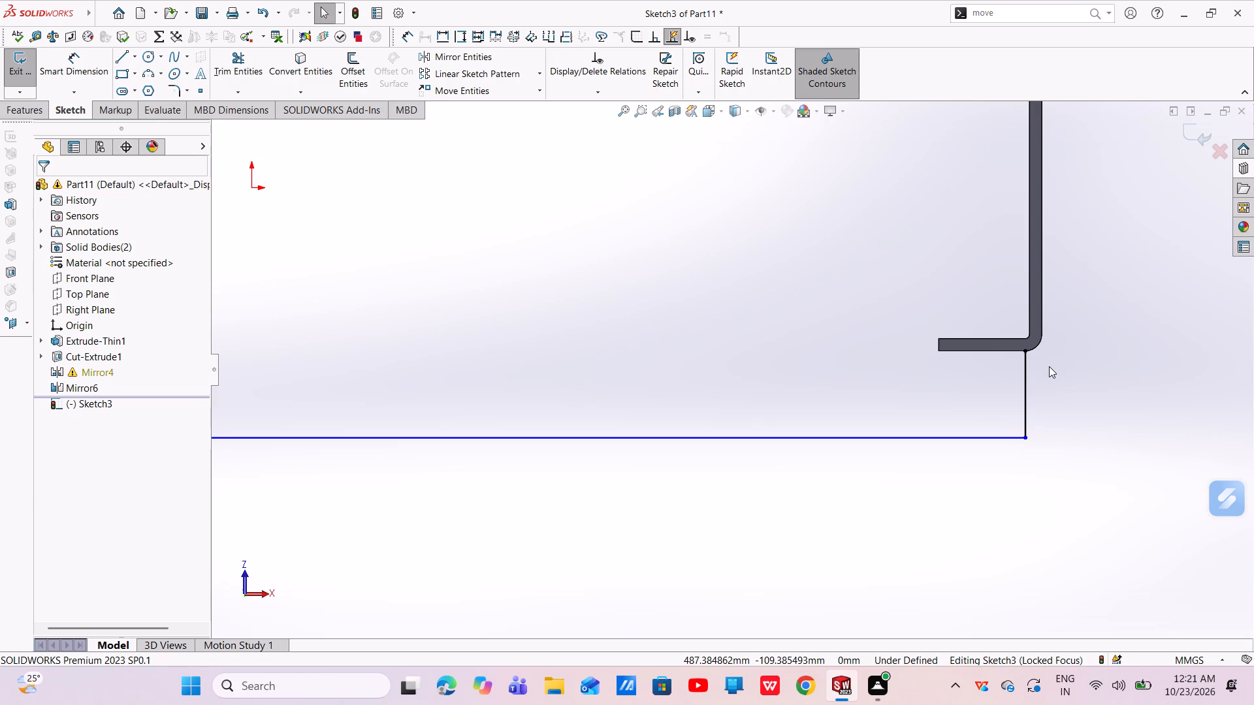
Dimension the short vertical line below the original channel's flange to 40 mm.
left_click(65, 77)
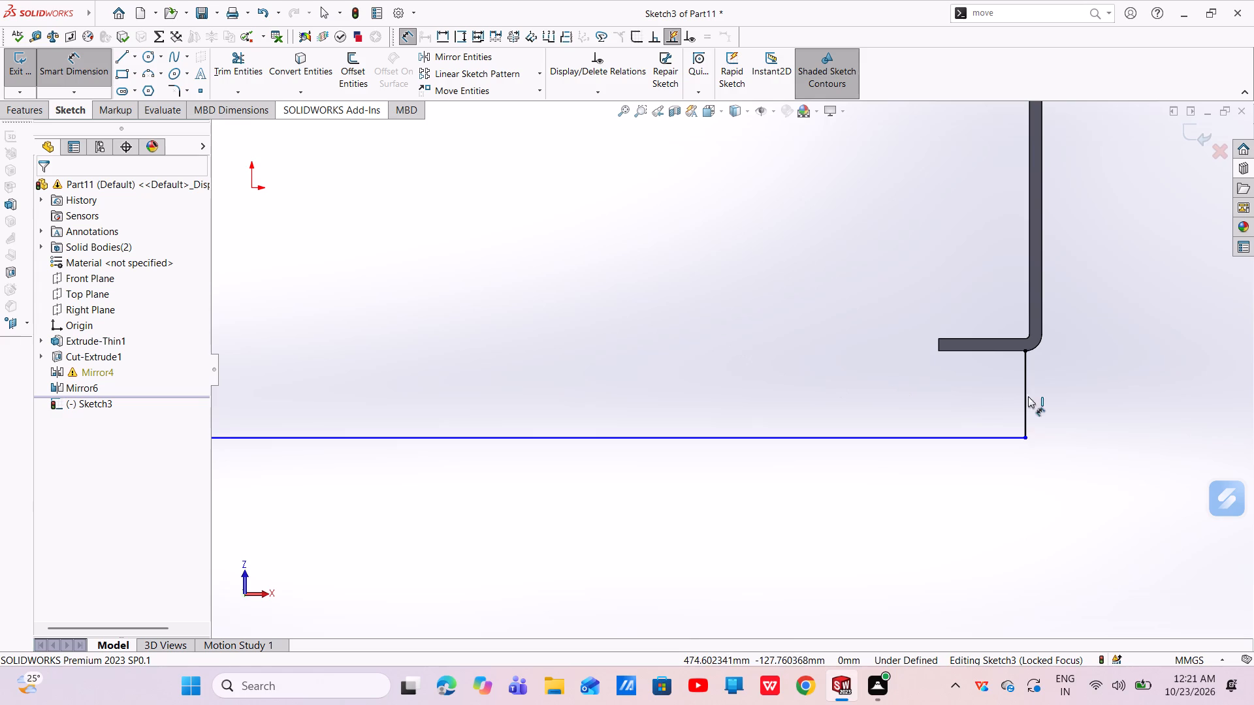
left_click(1030, 393)
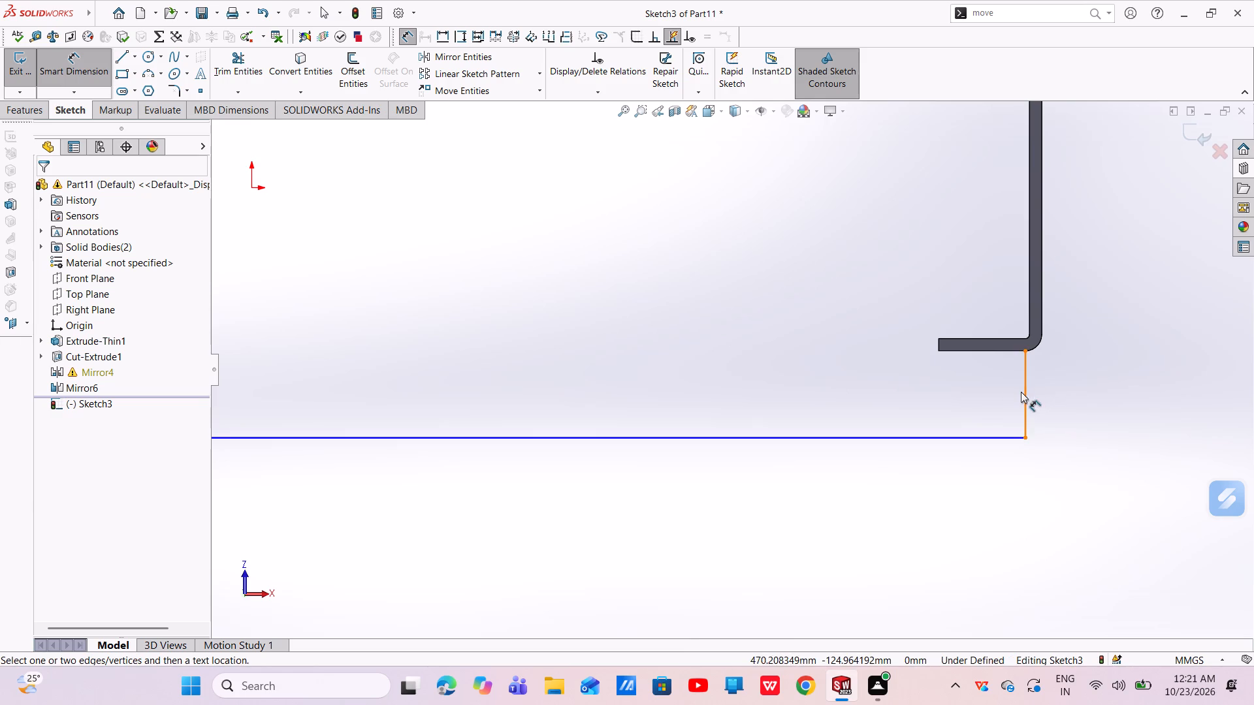
left_click(1021, 392)
left_click(1026, 392)
left_click(1085, 398)
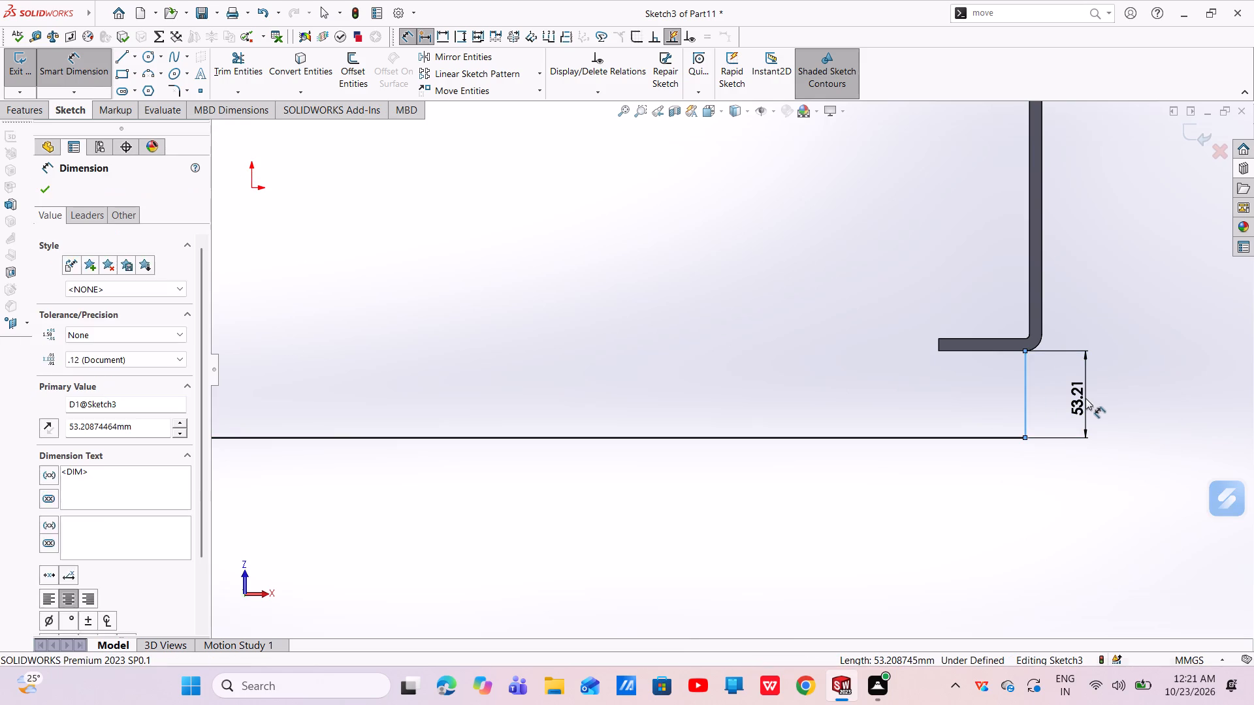
key("BackSpace")
type("40")
key("Return")
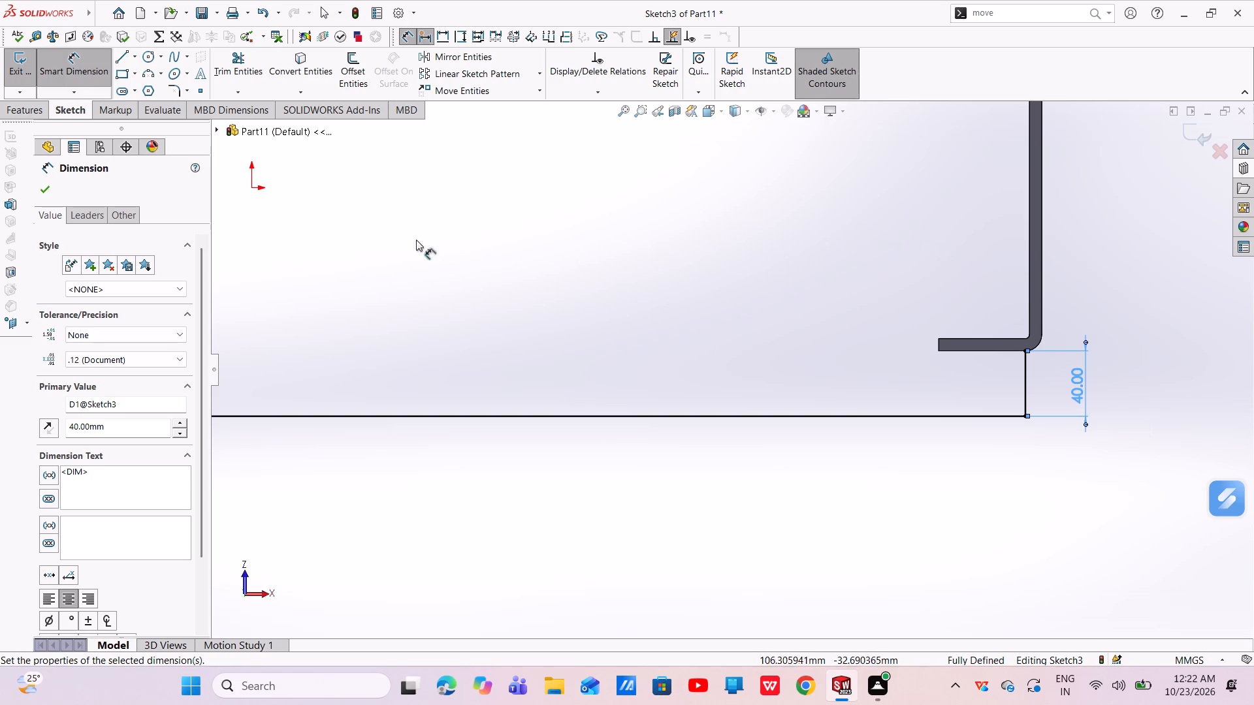
left_click(40, 188)
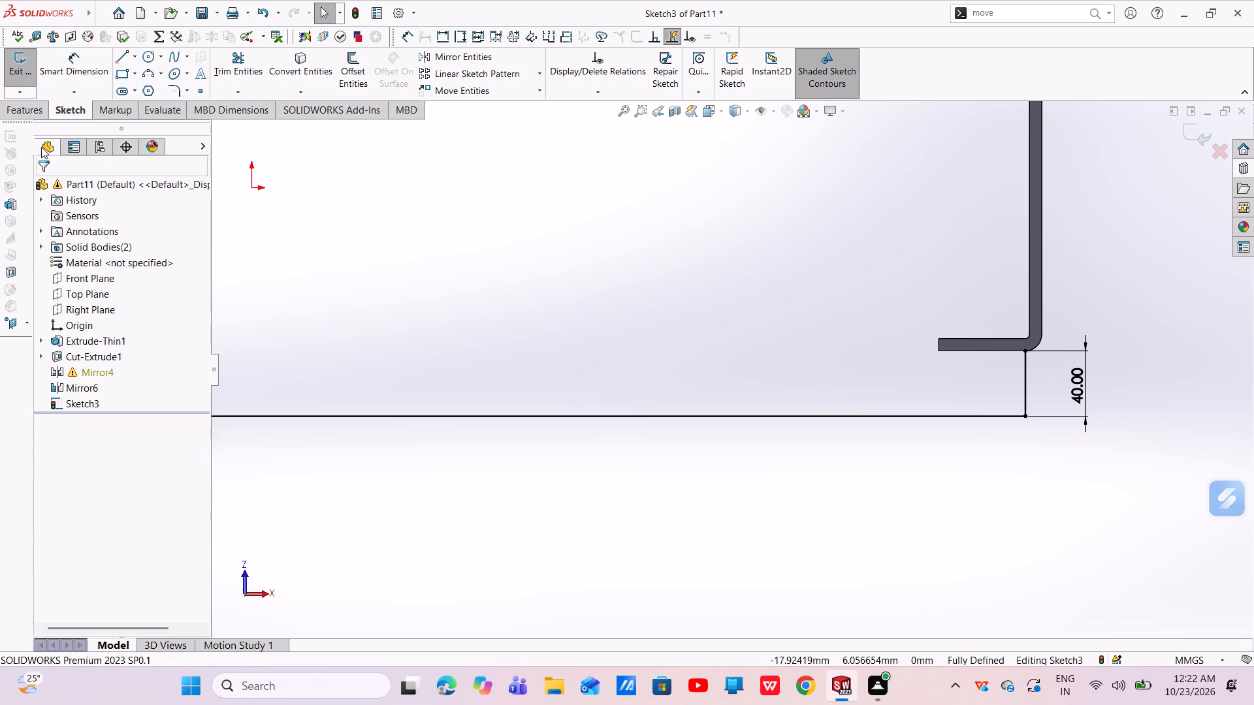
Start a thin Boss-Extrude of the U-shaped sketch with a Blind end condition and reverse the thin wall direction.
left_click(23, 116)
left_click(27, 78)
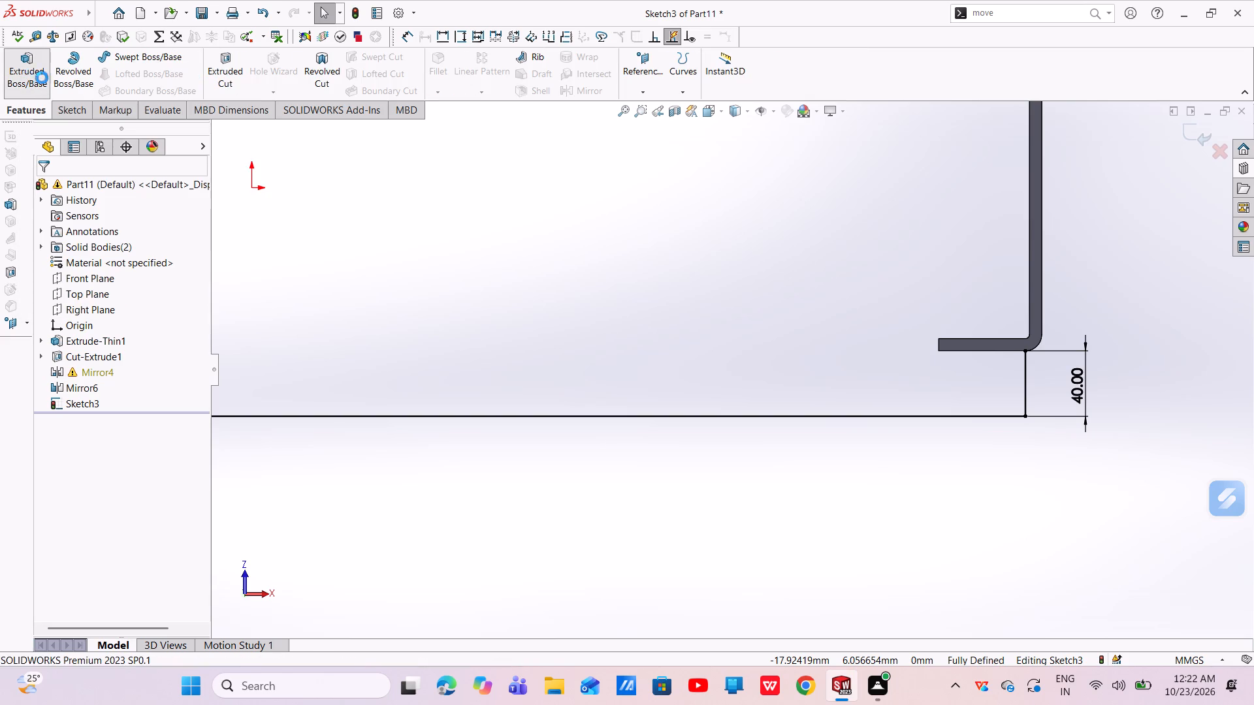
scroll(360, 352, "up", 4)
scroll(424, 401, "up", 4)
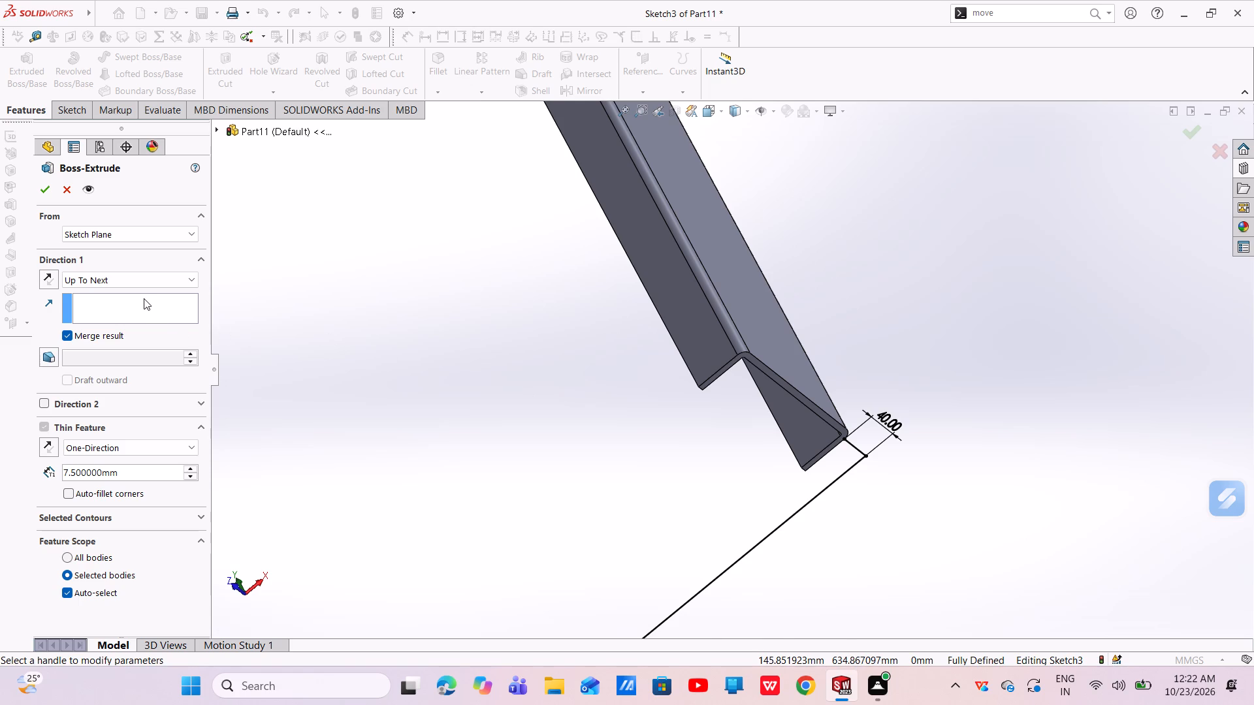
left_click(142, 281)
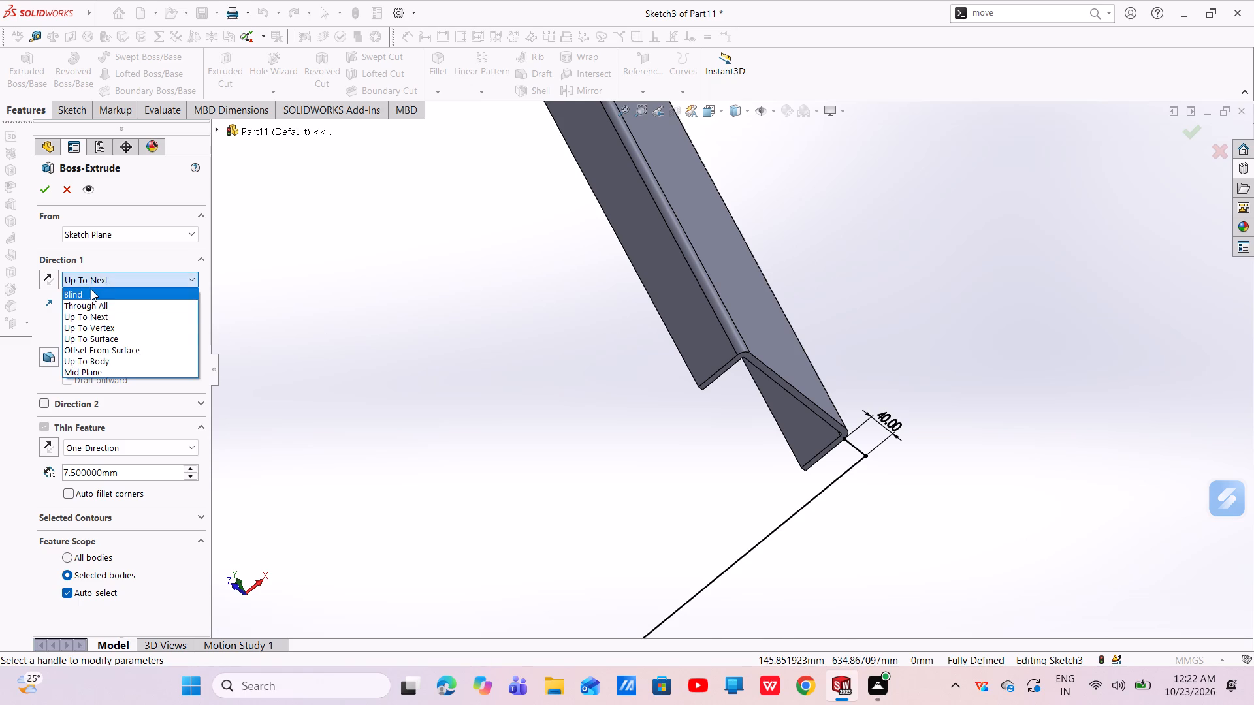
left_click(91, 289)
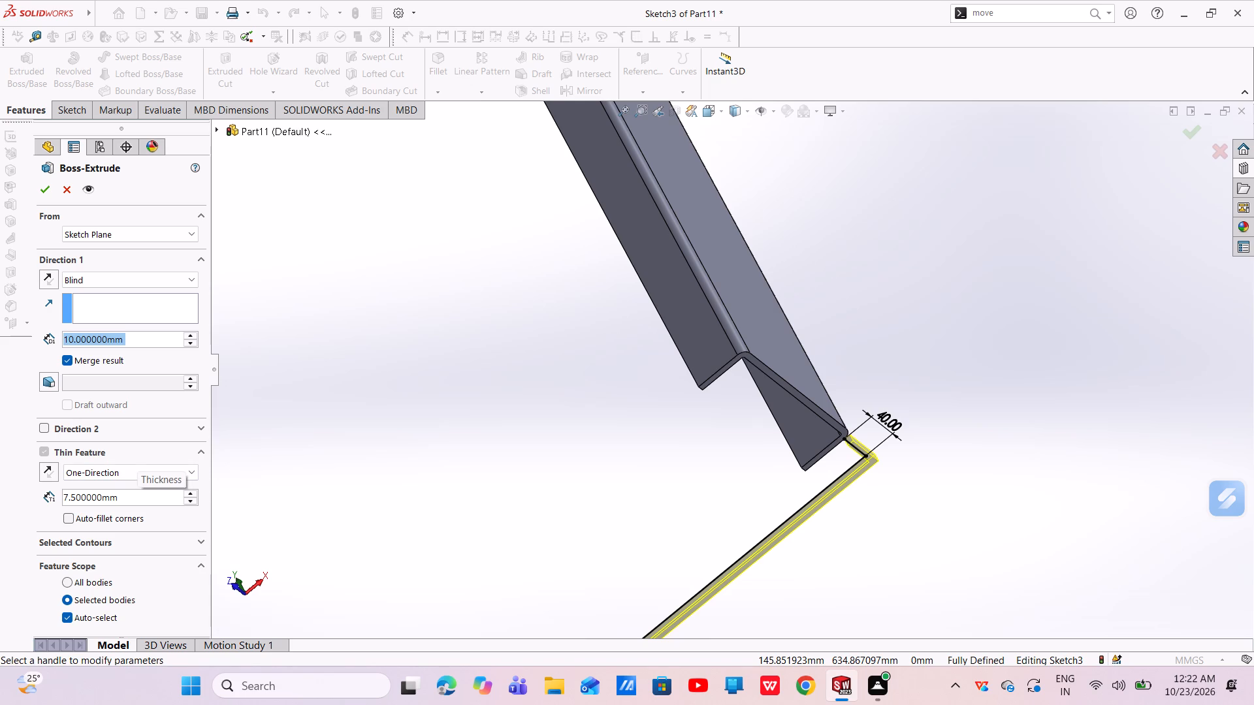
left_click(47, 475)
scroll(577, 552, "up", 4)
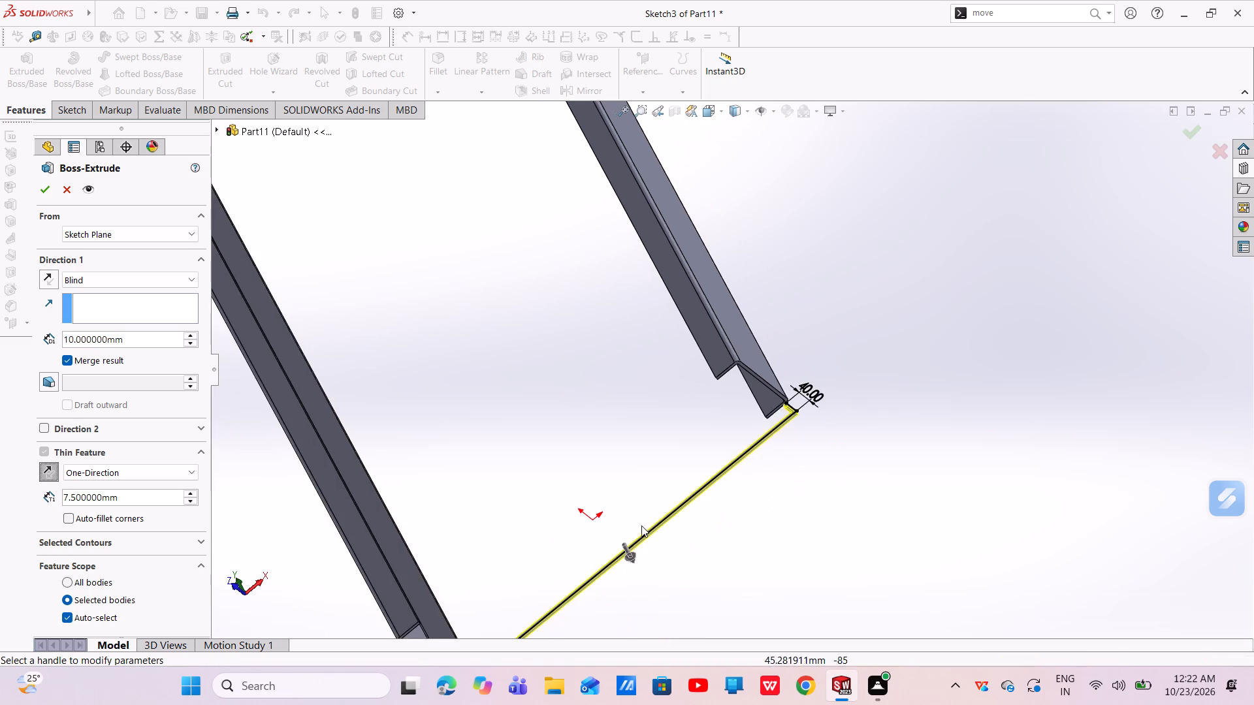
scroll(650, 540, "down", 5)
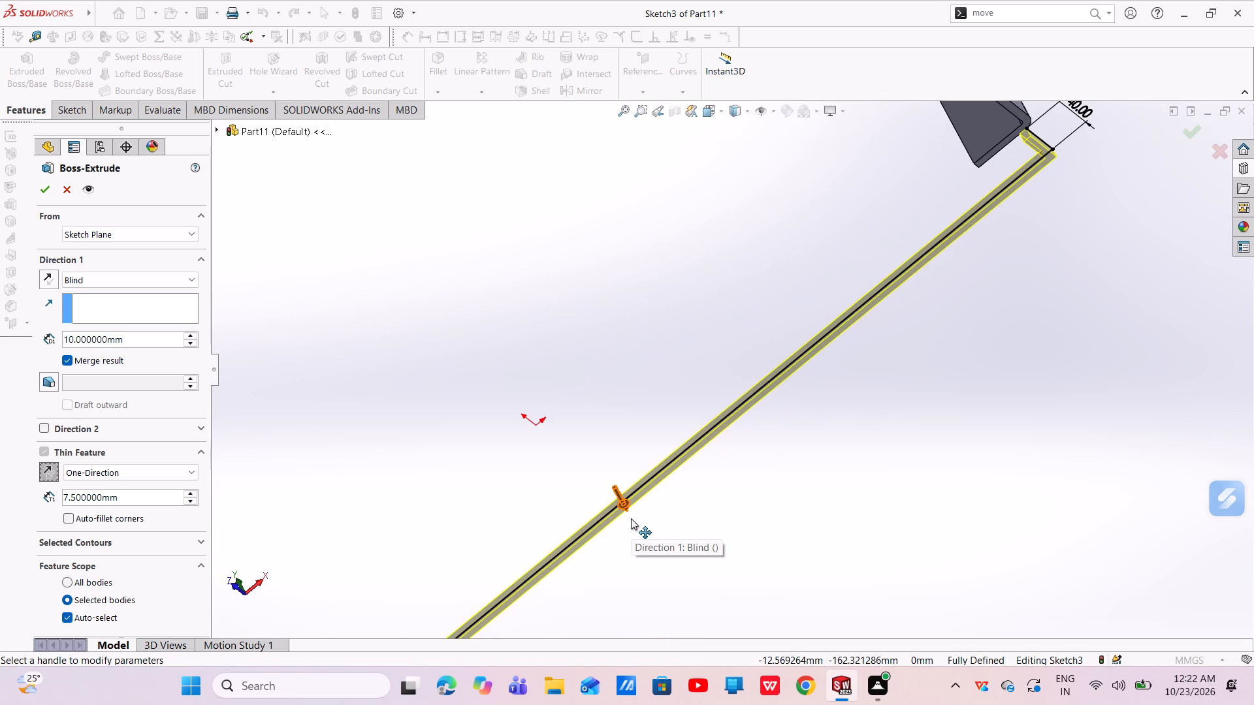
scroll(631, 518, "up", 1)
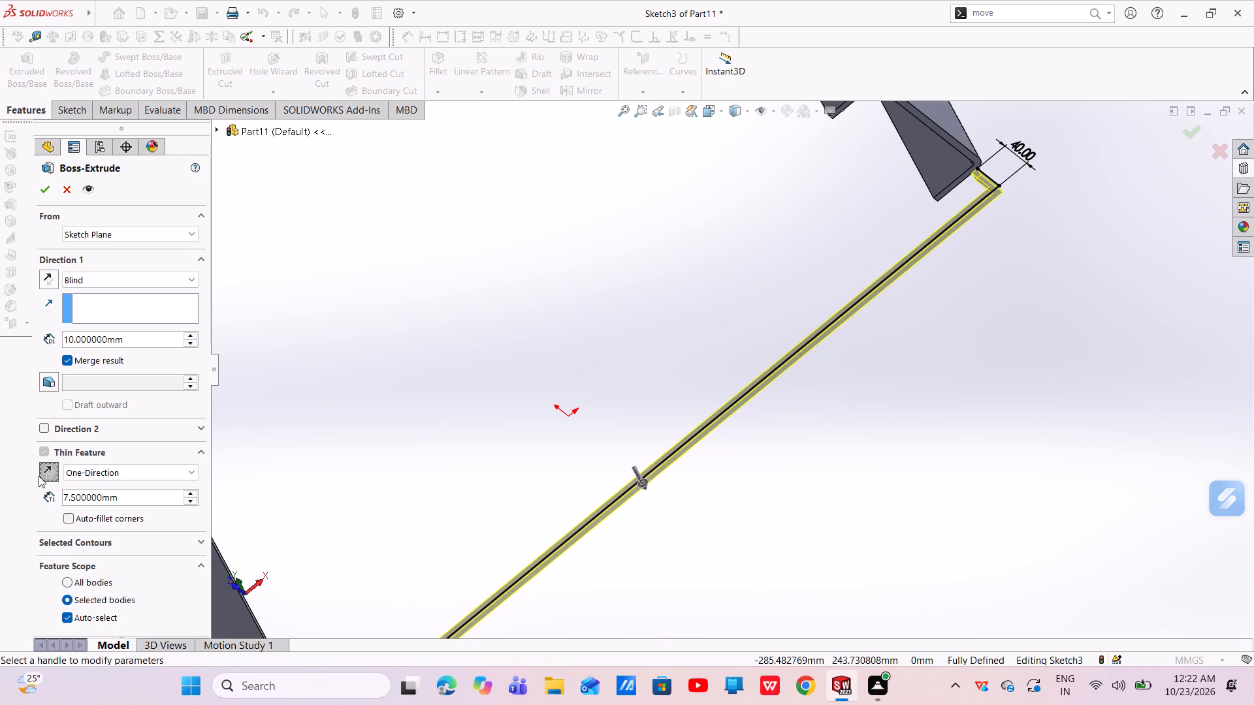
left_click(41, 475)
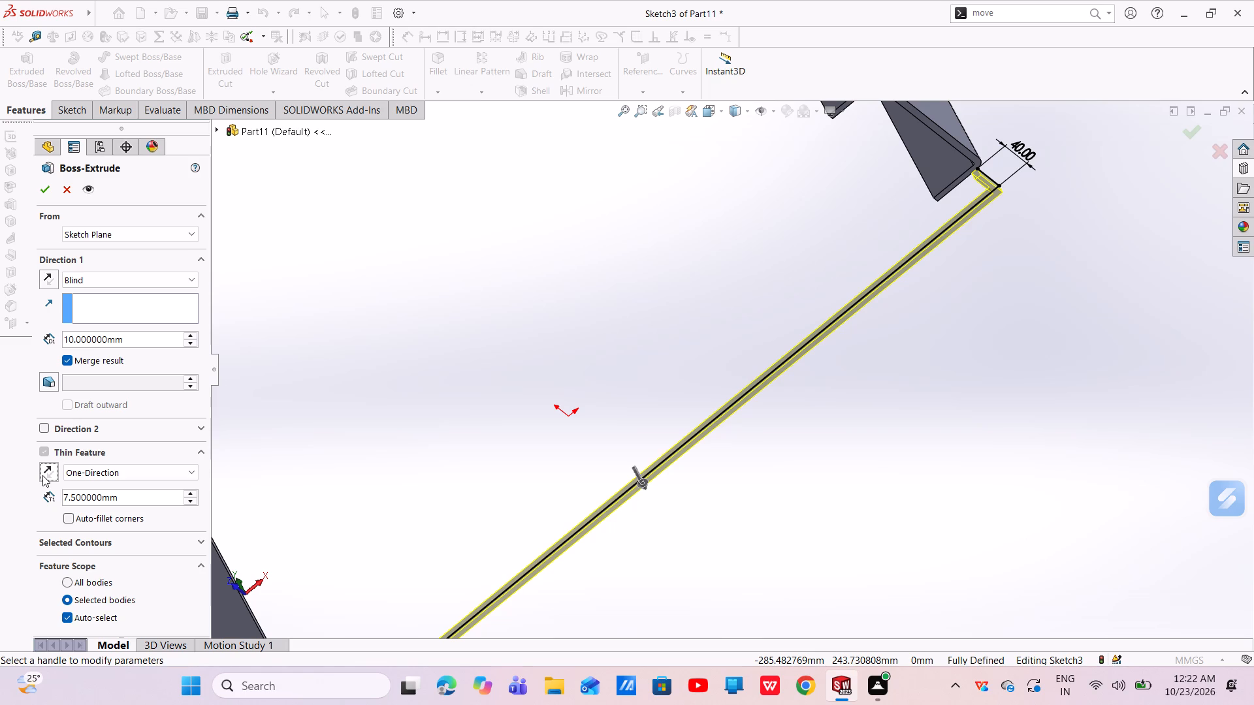
left_click(53, 466)
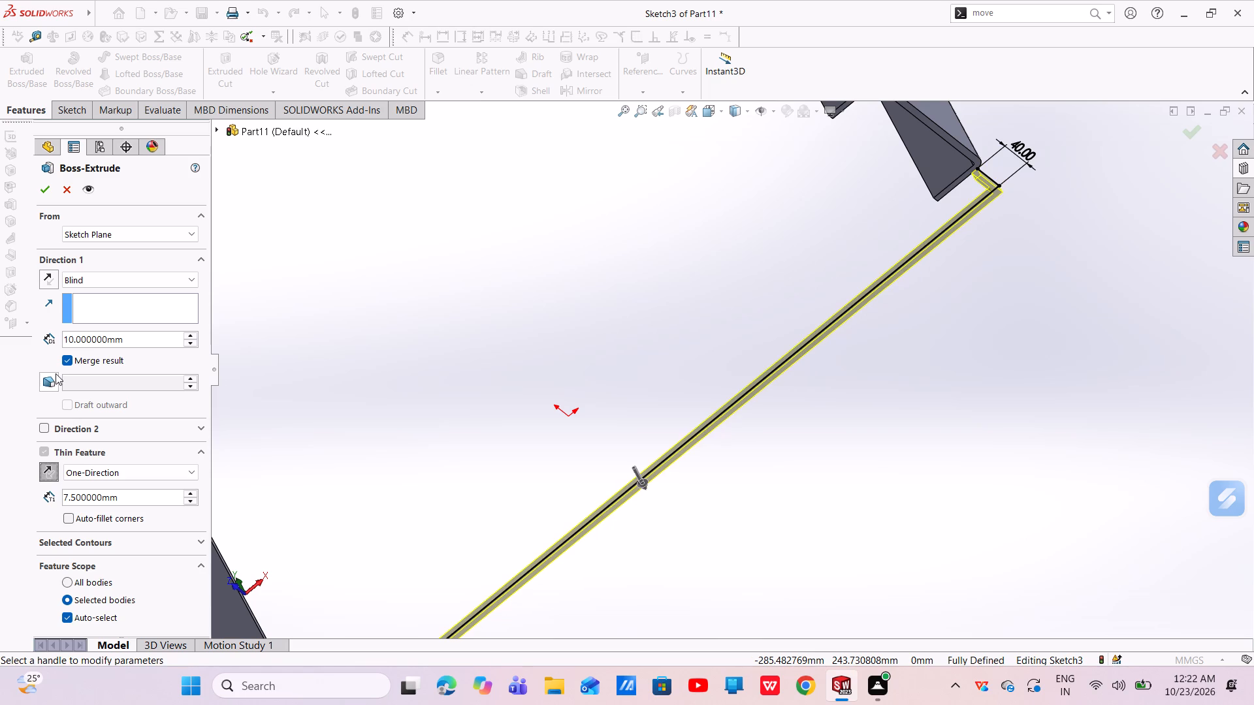
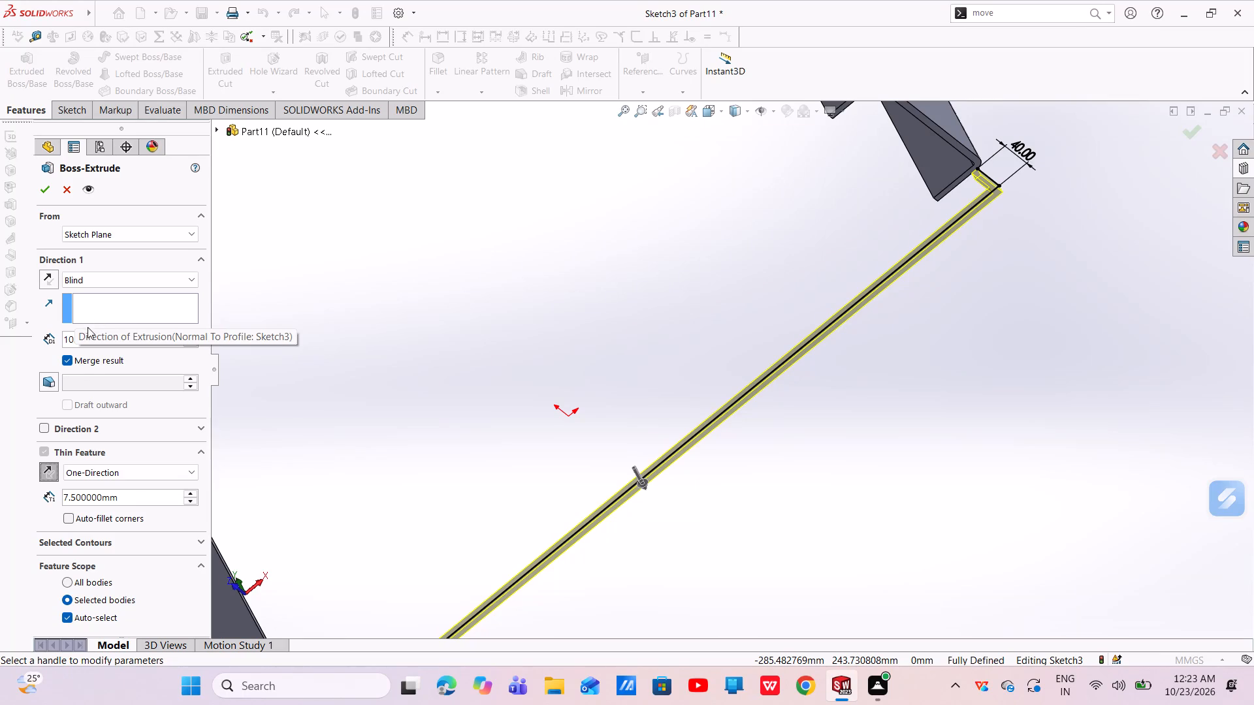
Set the U-shaped thin extrusion's depth to 400 mm, reverse it to run back along the channels, and complete the feature.
left_click(80, 339)
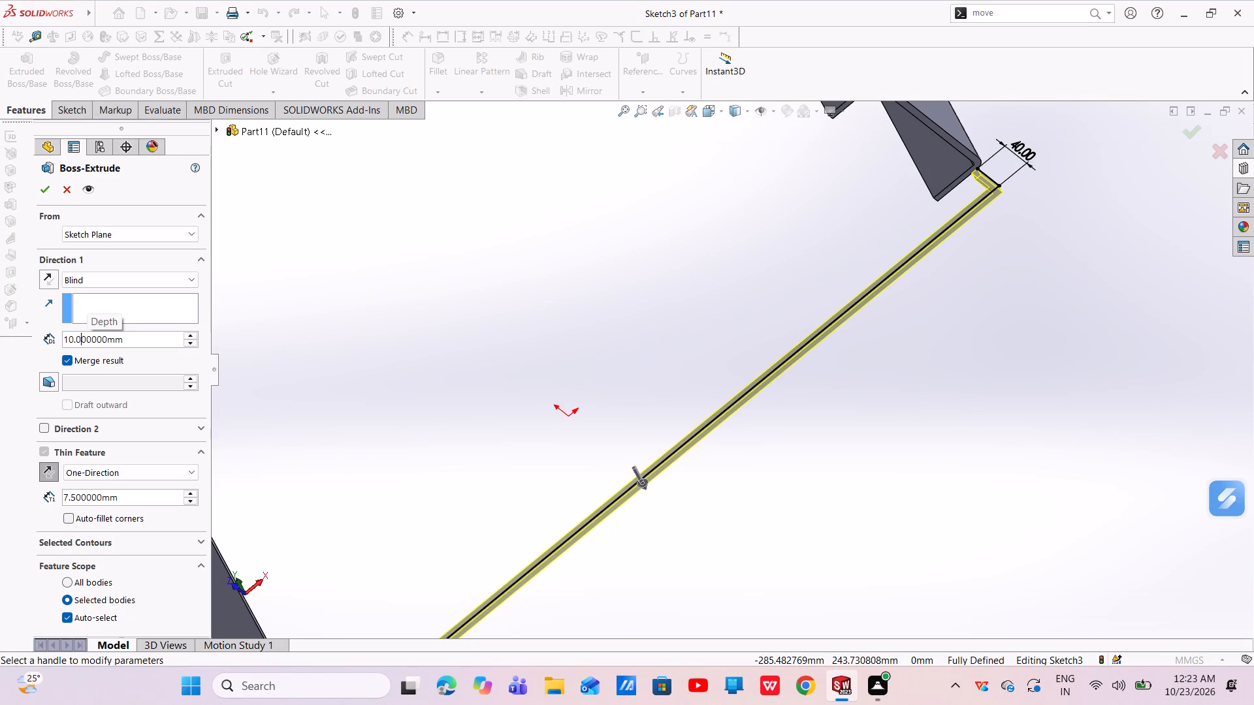
key("Left")
key("Left")
key("Left")
key("BackSpace")
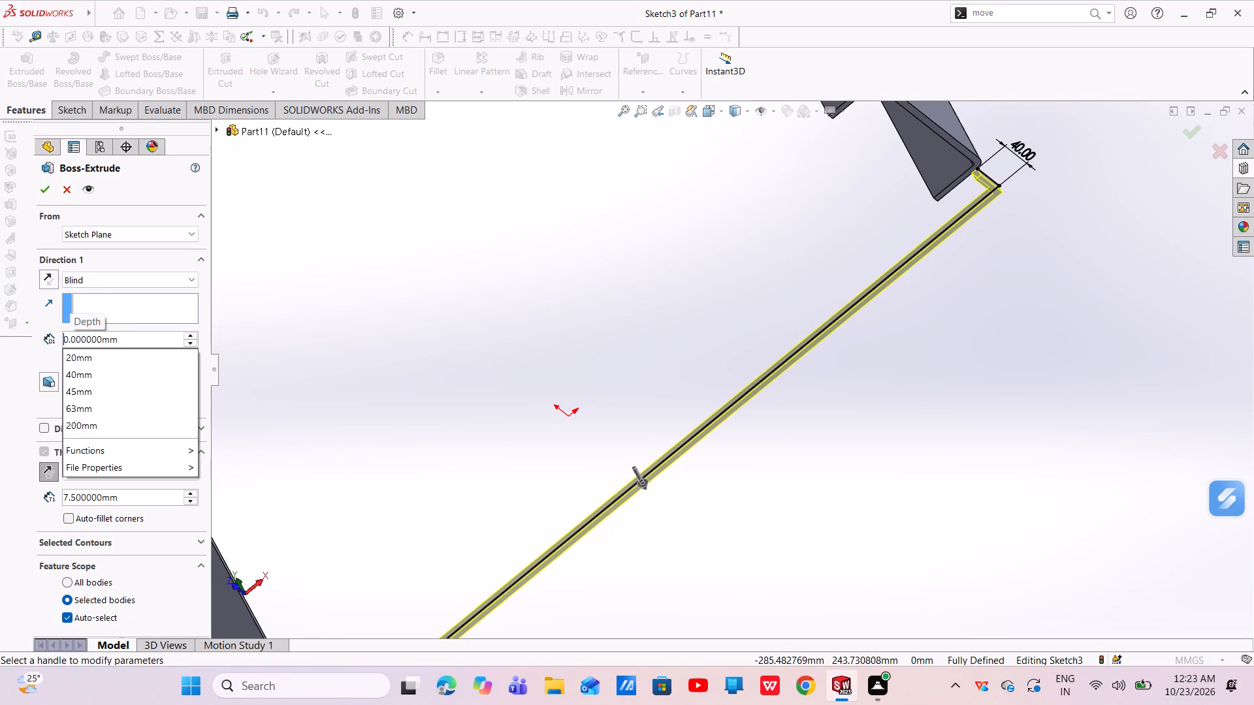
key("4")
key("0")
key("Return")
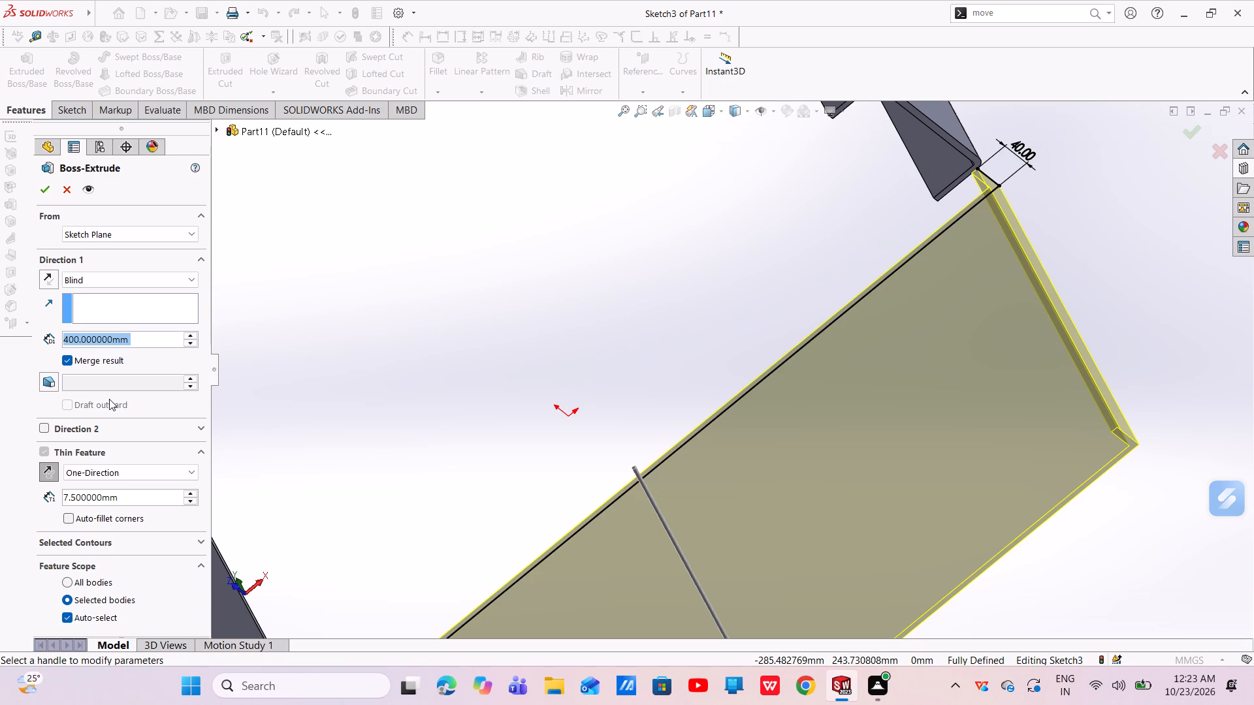
left_click(53, 280)
scroll(377, 337, "up", 3)
scroll(466, 358, "up", 2)
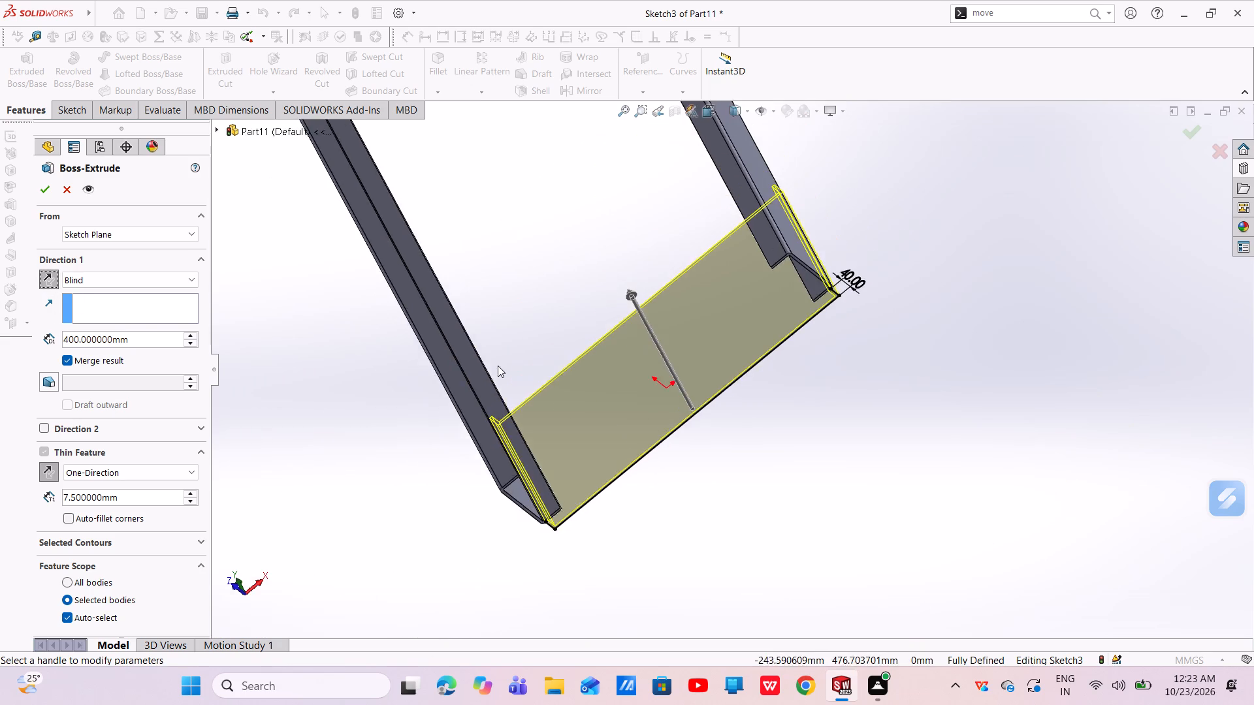
scroll(498, 366, "up", 1)
middle_click_drag(517, 377, 651, 419)
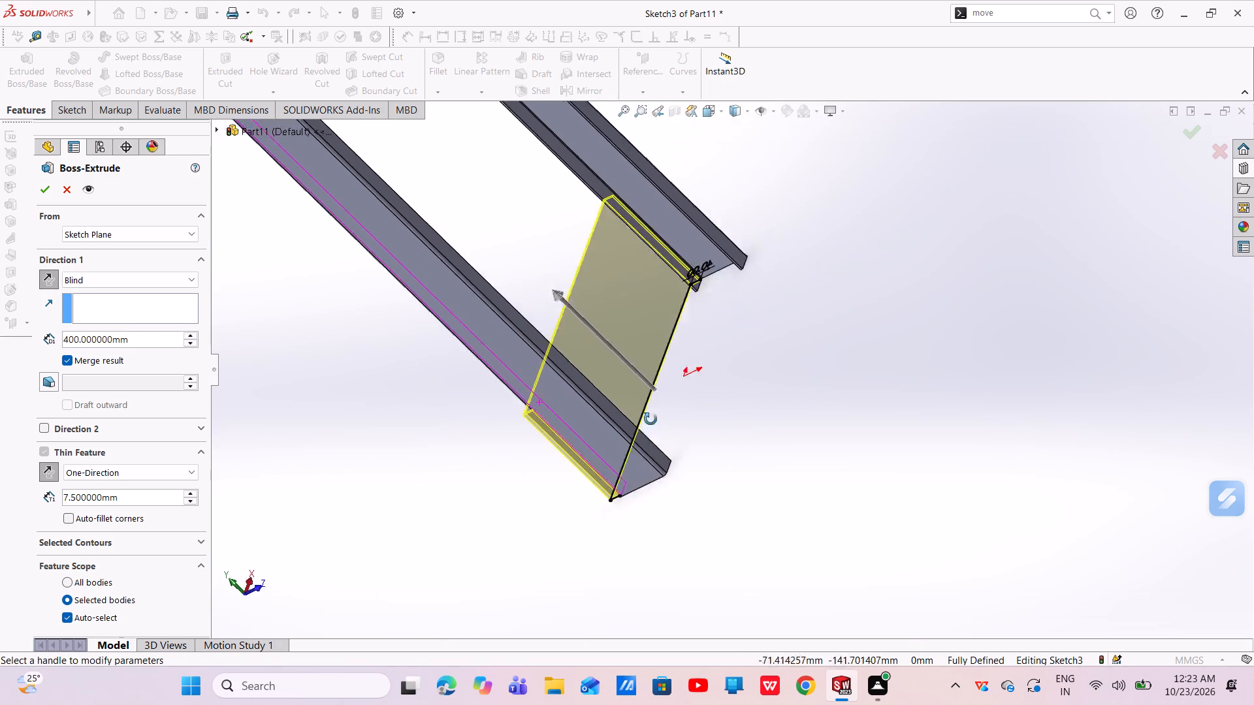
middle_click_drag(651, 419, 630, 405)
scroll(631, 407, "up", 2)
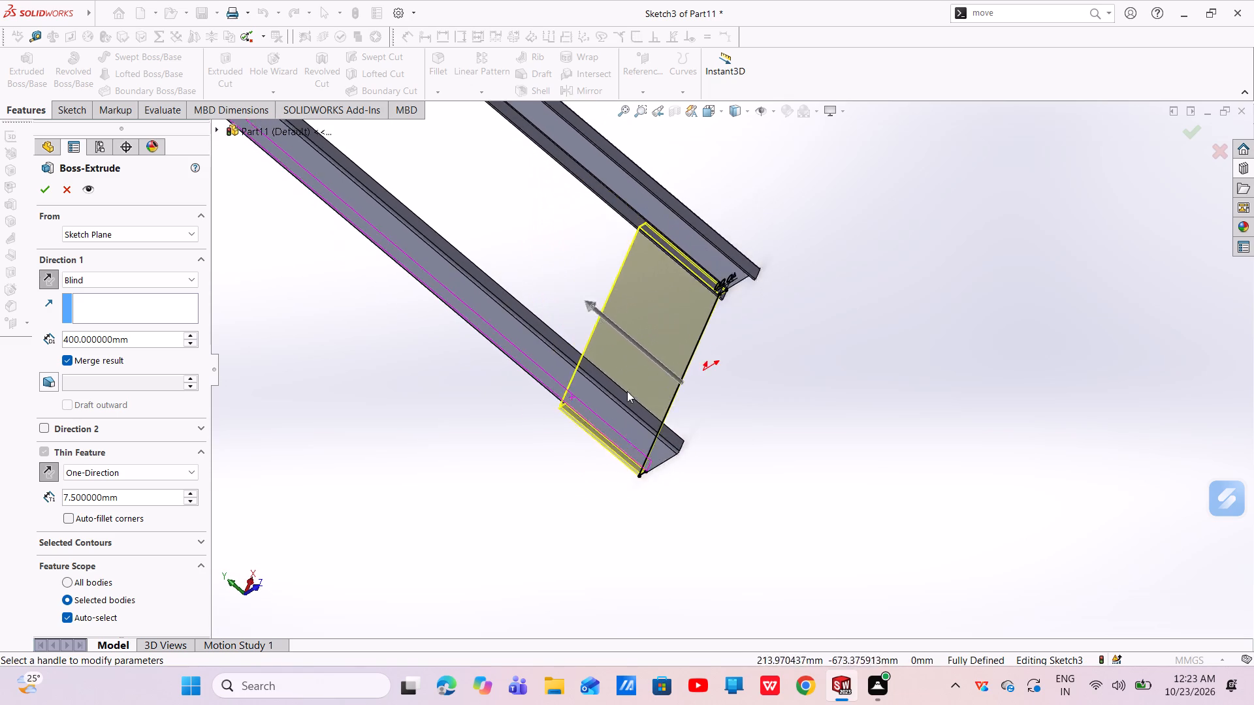
scroll(627, 391, "up", 2)
left_click(44, 196)
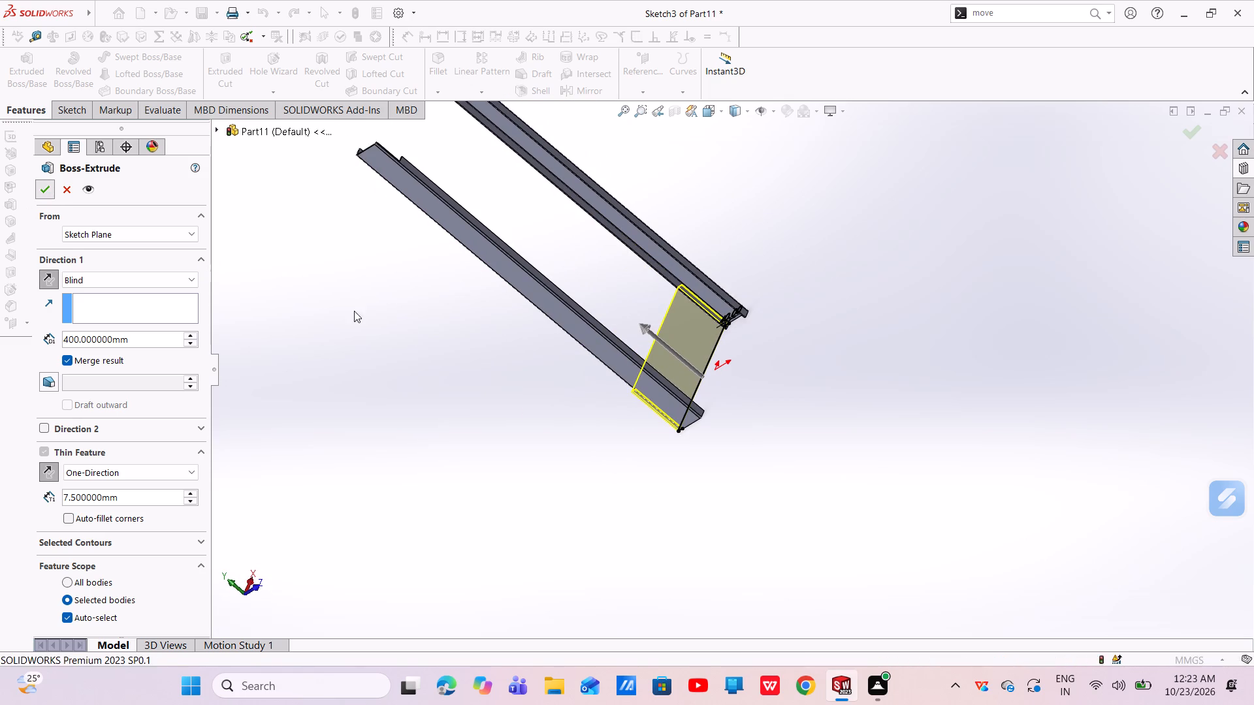
Edit the U-shaped cross member's thin extrusion and set its depth to 75 mm.
scroll(721, 296, "down", 3)
scroll(721, 296, "up", 3)
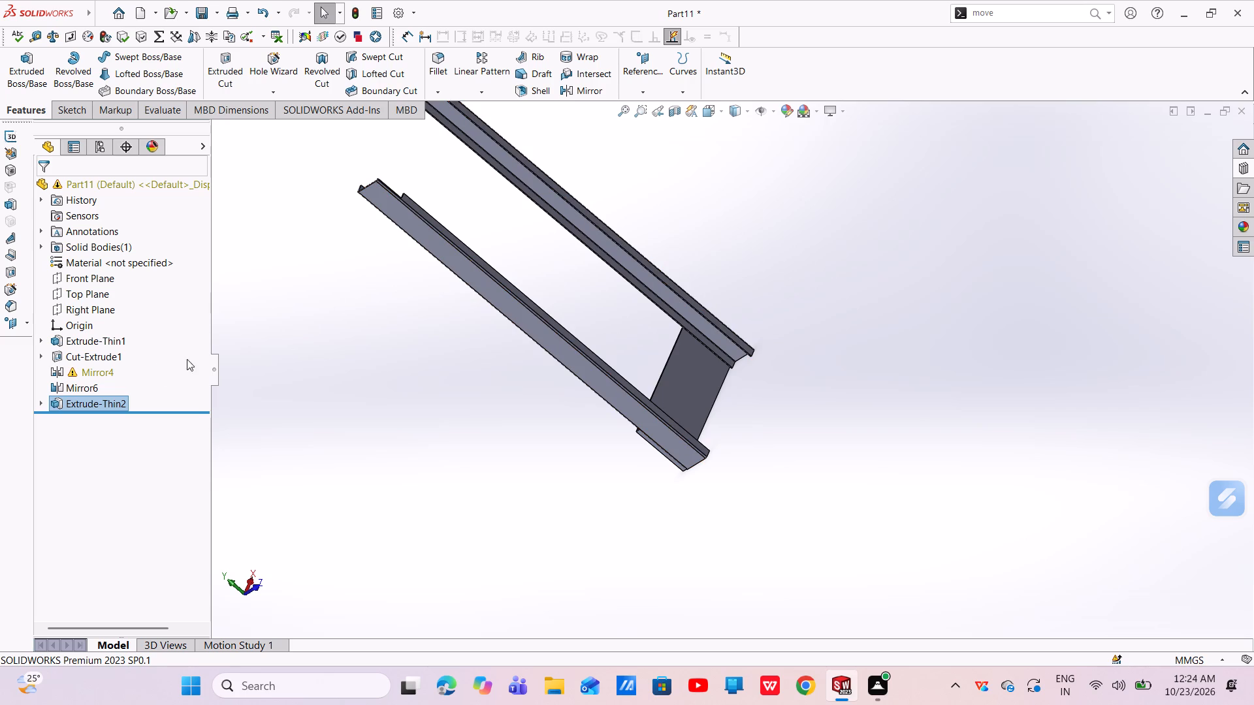
left_click(57, 403)
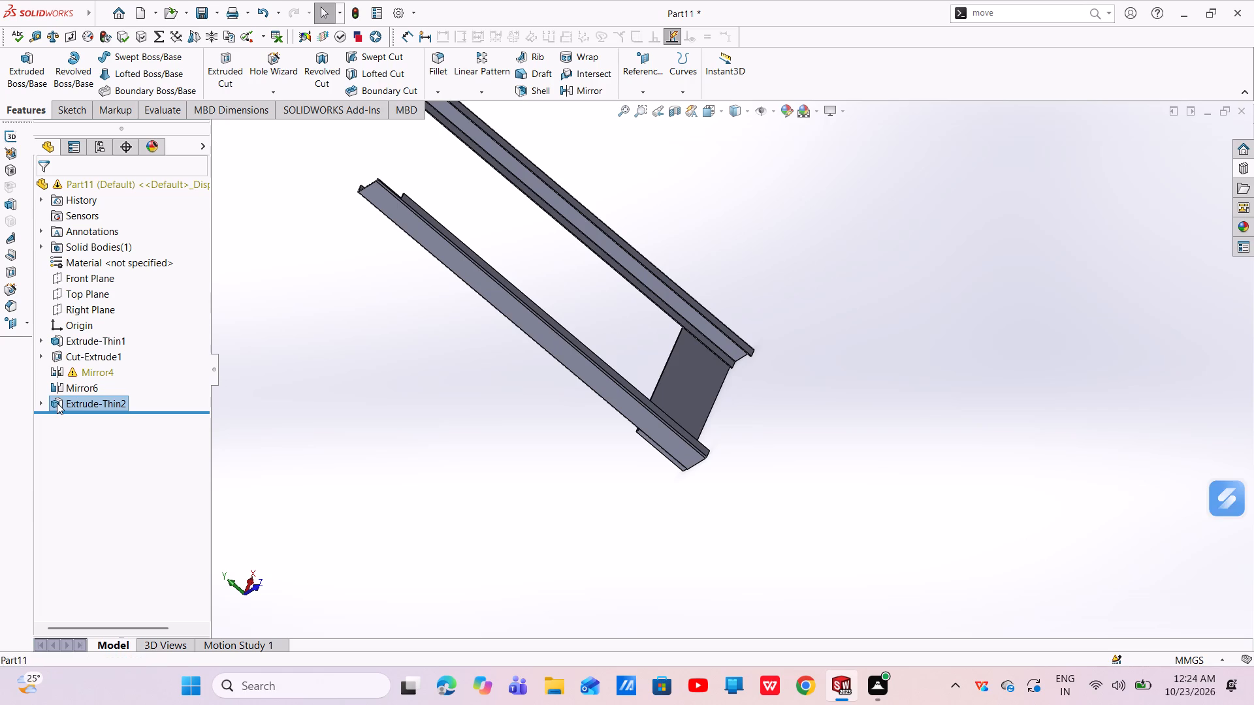
left_click(61, 366)
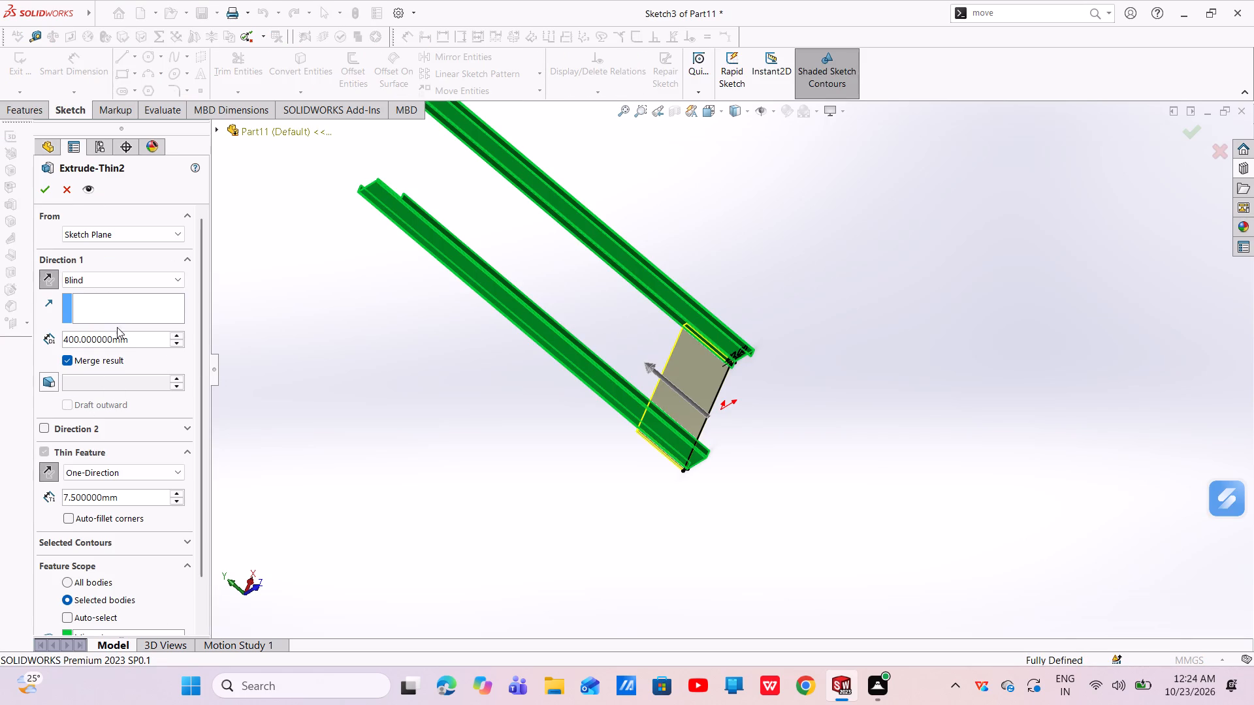
left_click_drag(129, 339, 52, 356)
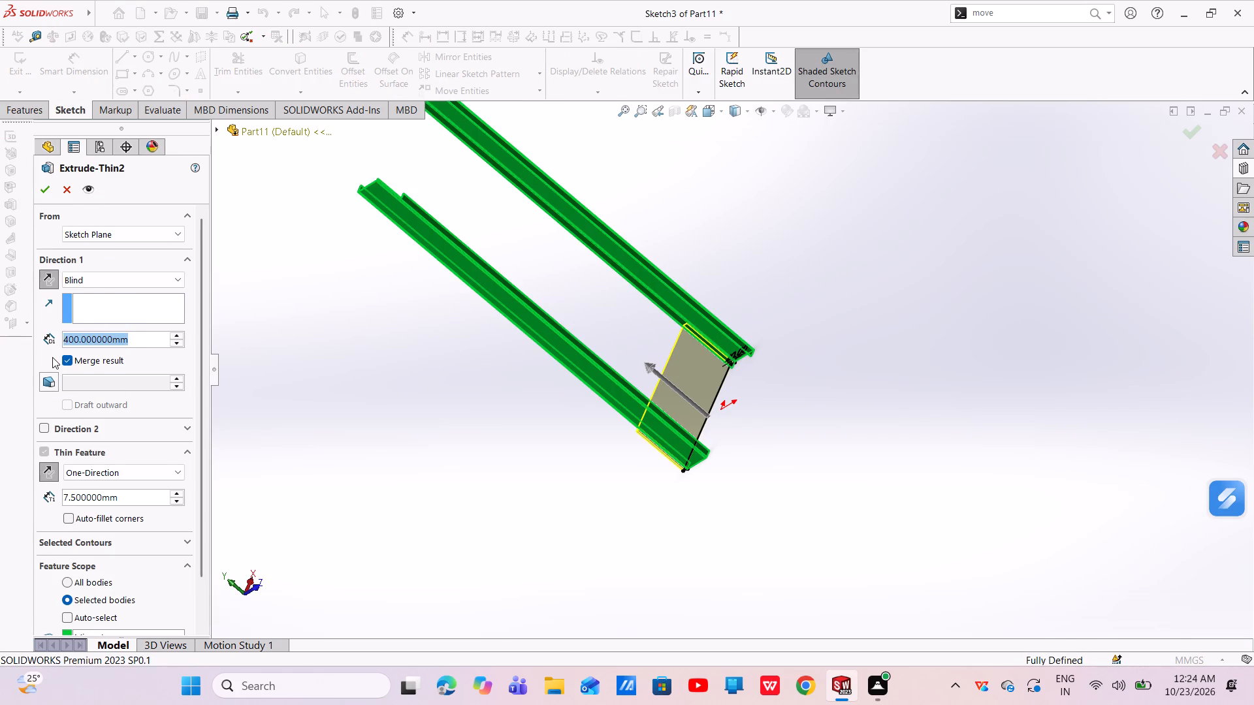
key("BackSpace")
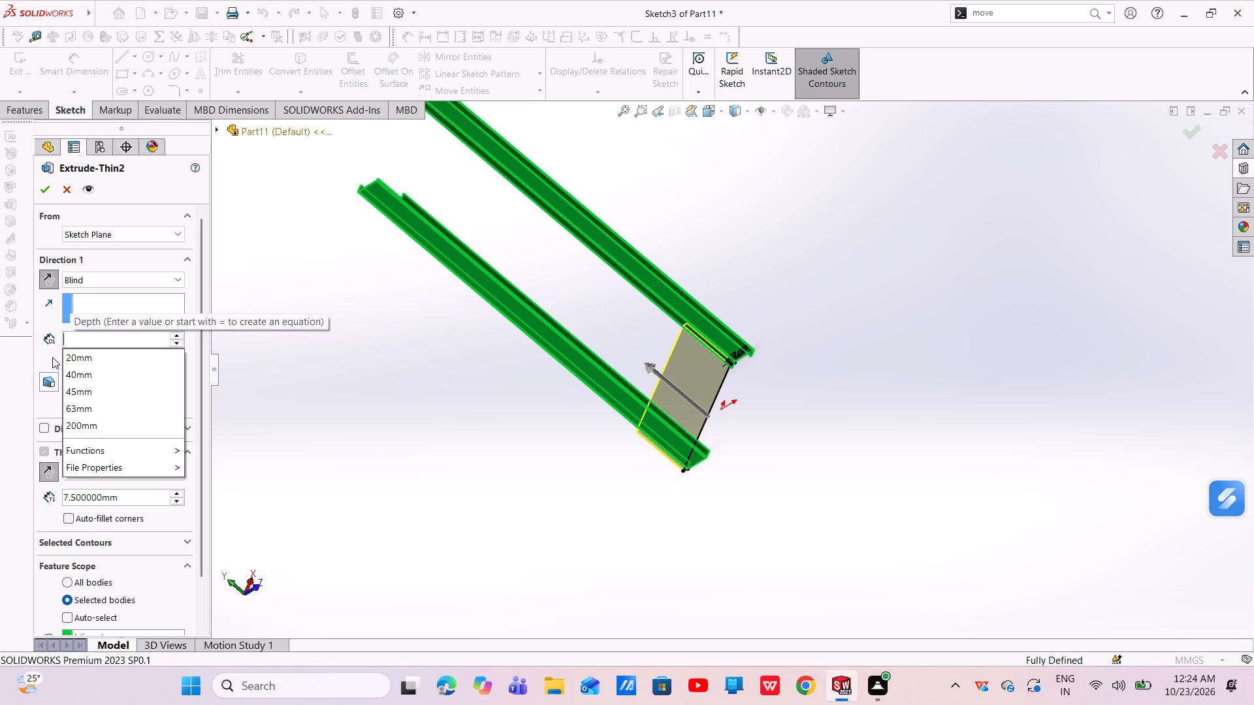
key("7")
key("5")
key("Return")
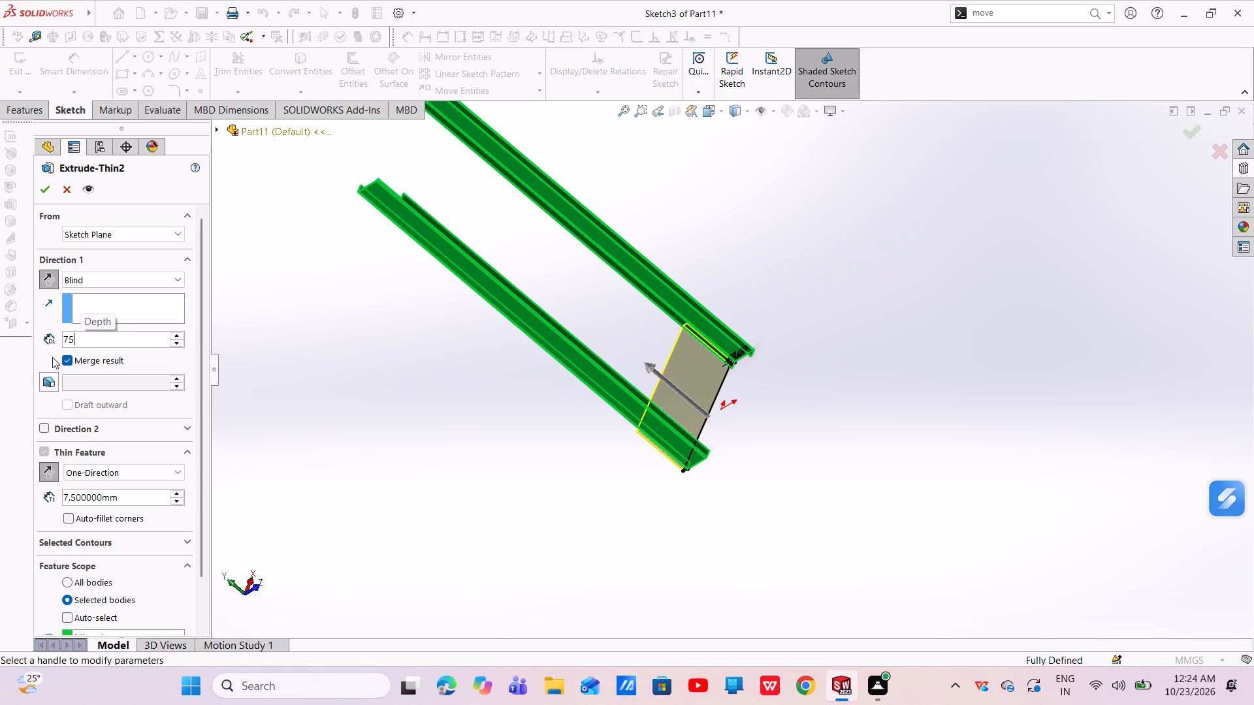
Set the start condition of the cross member's extrusion to Offset.
left_click(144, 234)
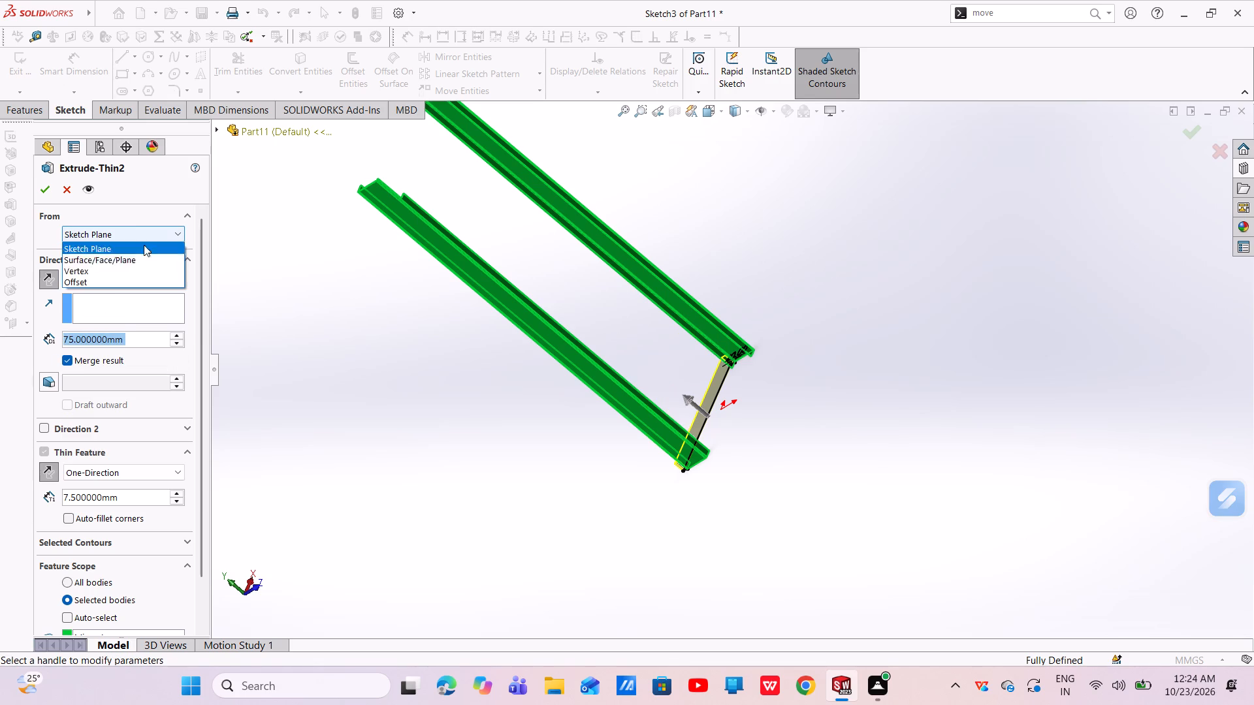
left_click(106, 277)
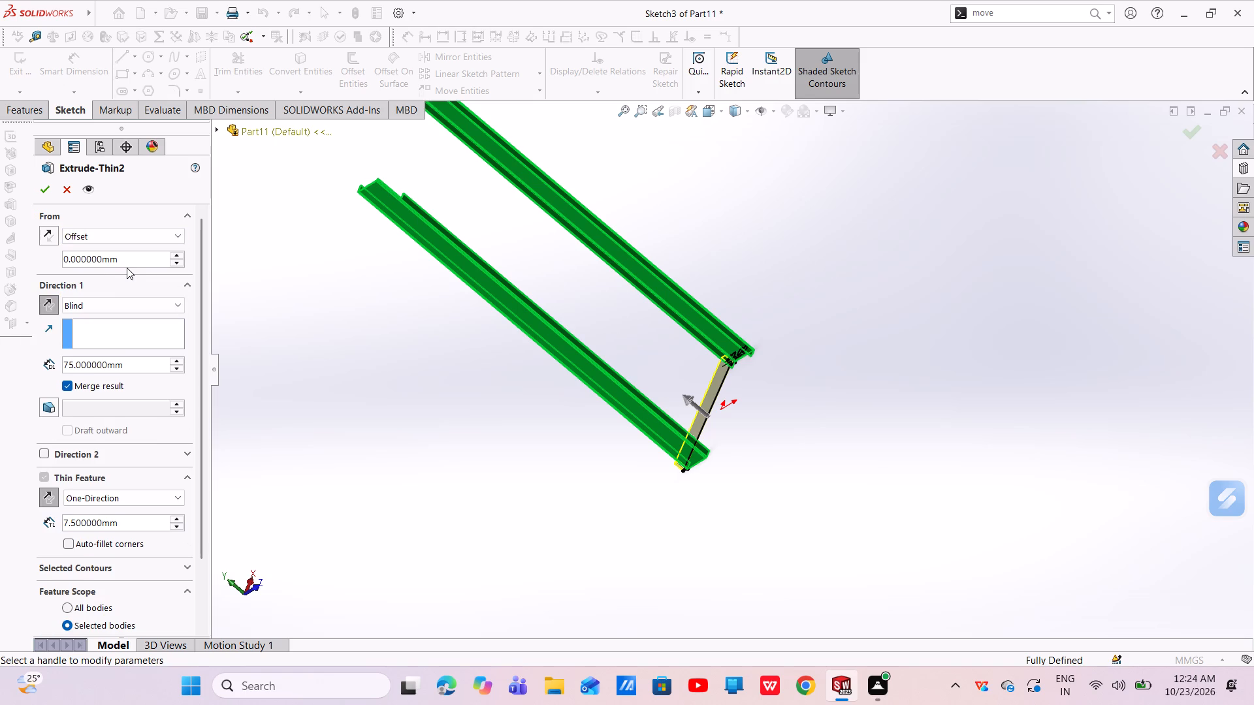
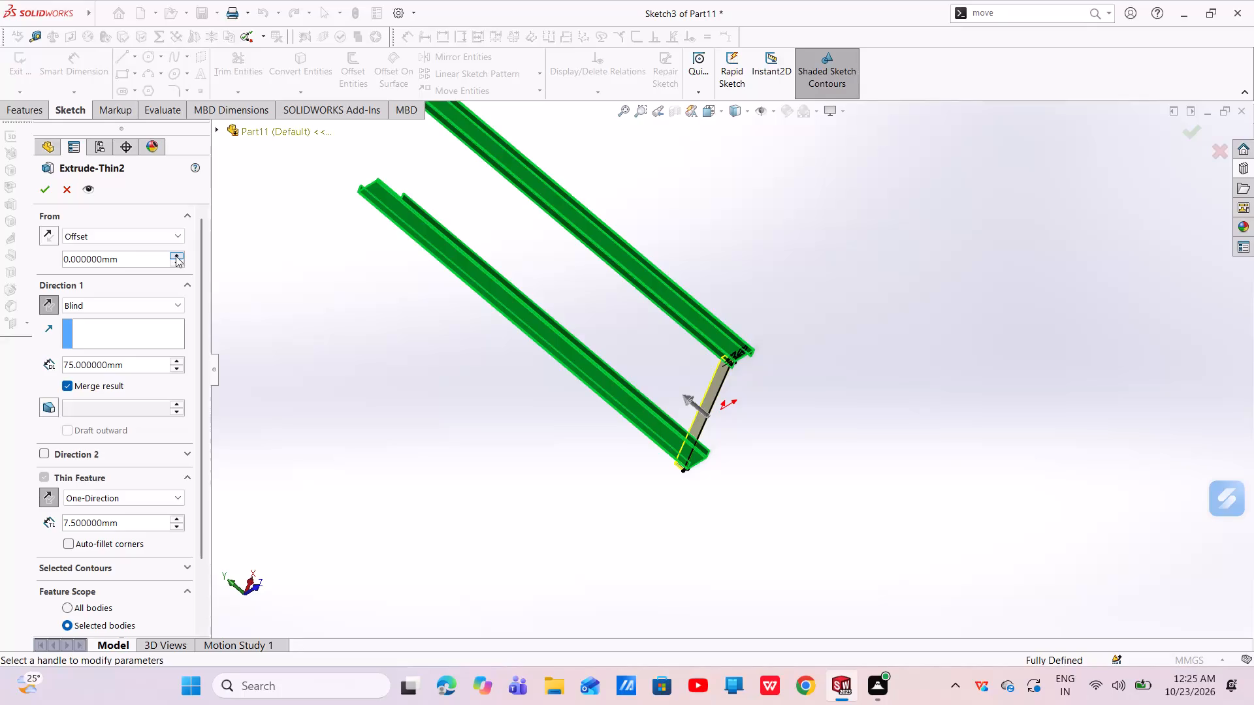
Set the start offset of the cross member's thin extrusion to 75 mm.
left_click_drag(150, 255, 142, 257)
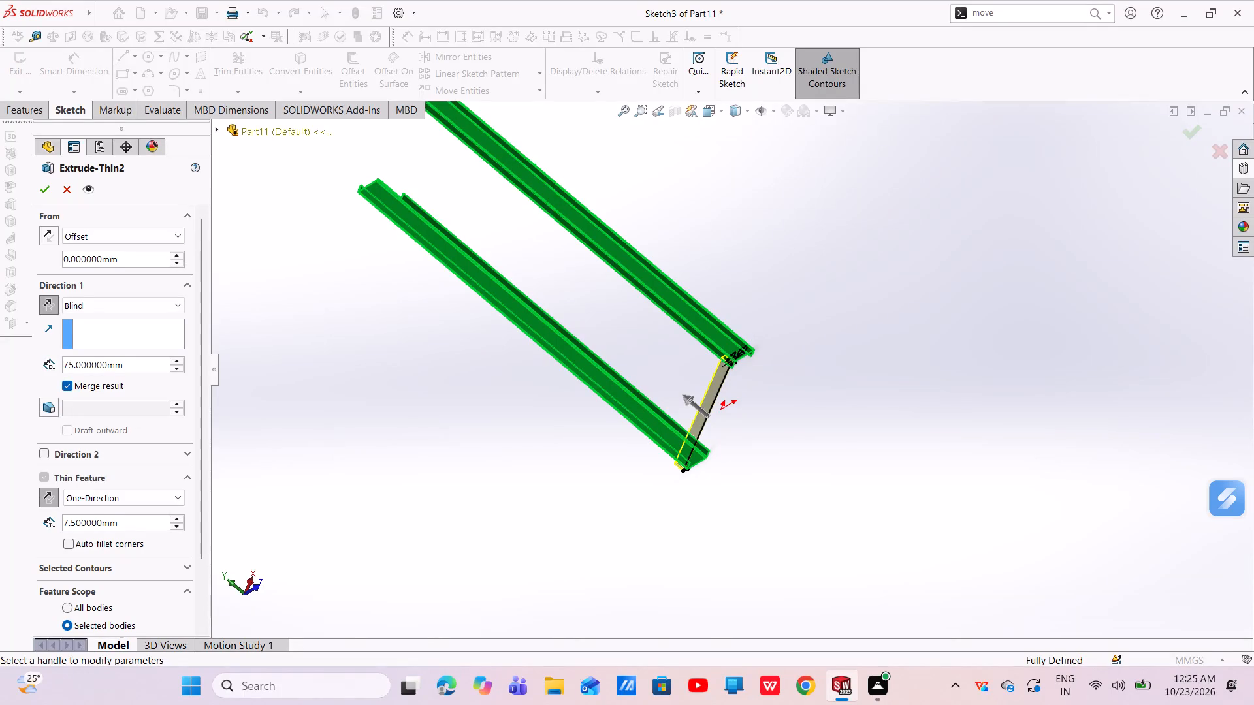
left_click_drag(142, 257, 28, 255)
key("BackSpace")
type("75")
key("Return")
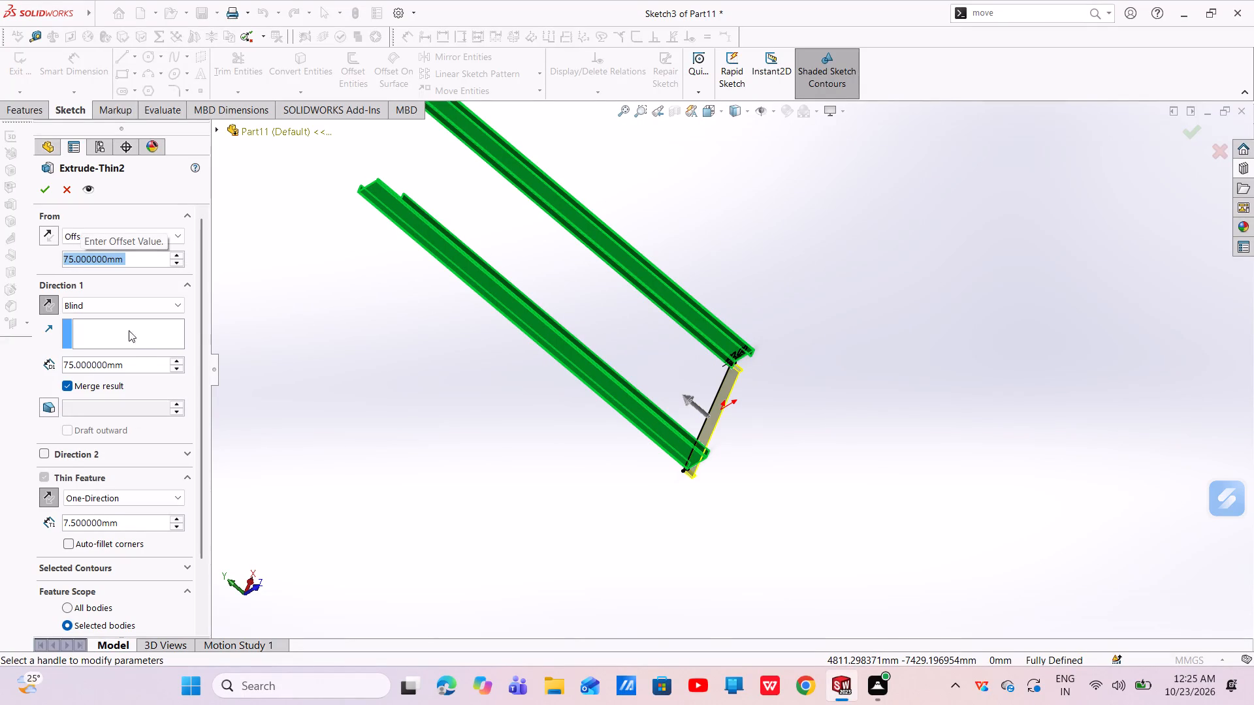
Set the blind depth of the cross member's thin extrusion to 400 mm.
left_click_drag(126, 367, 20, 362)
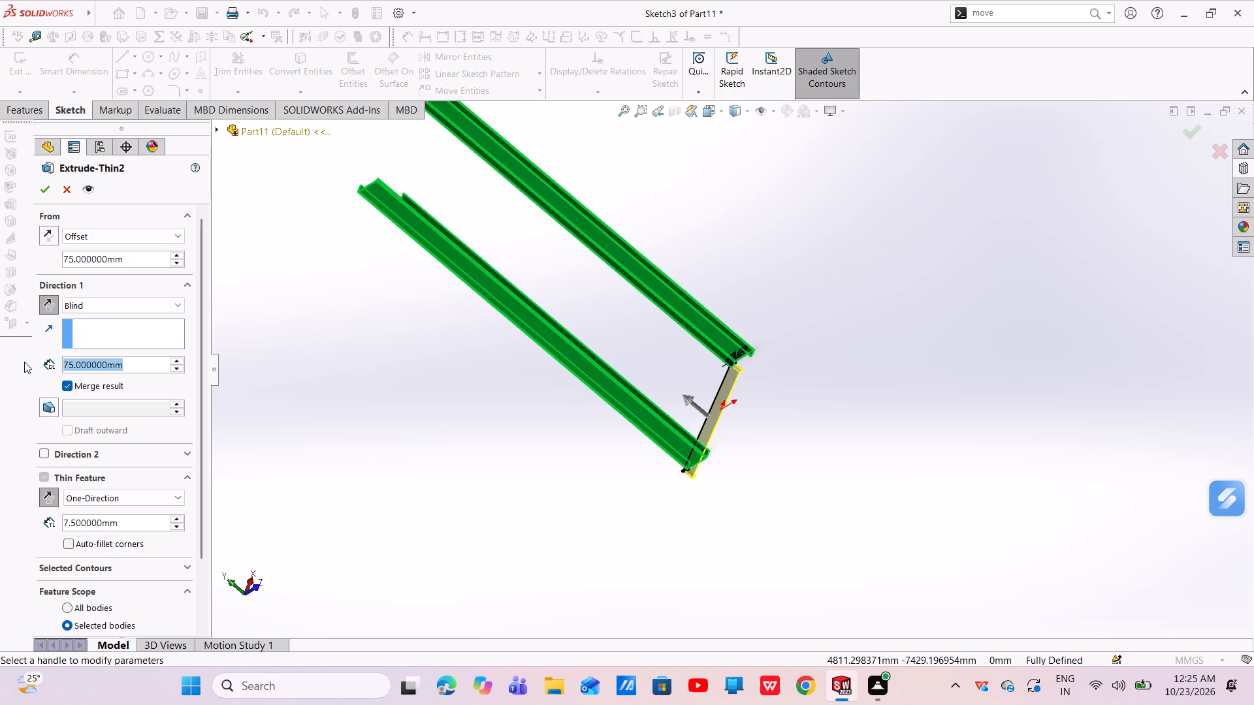
key("BackSpace")
type("400")
key("Return")
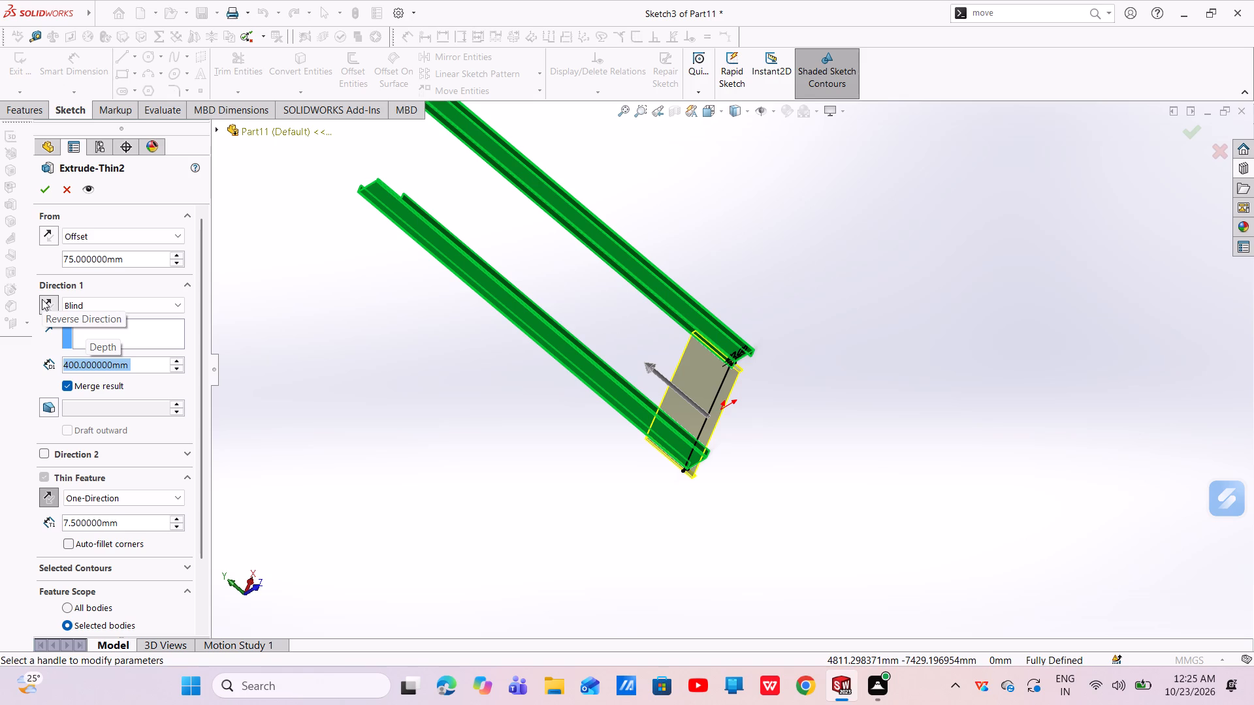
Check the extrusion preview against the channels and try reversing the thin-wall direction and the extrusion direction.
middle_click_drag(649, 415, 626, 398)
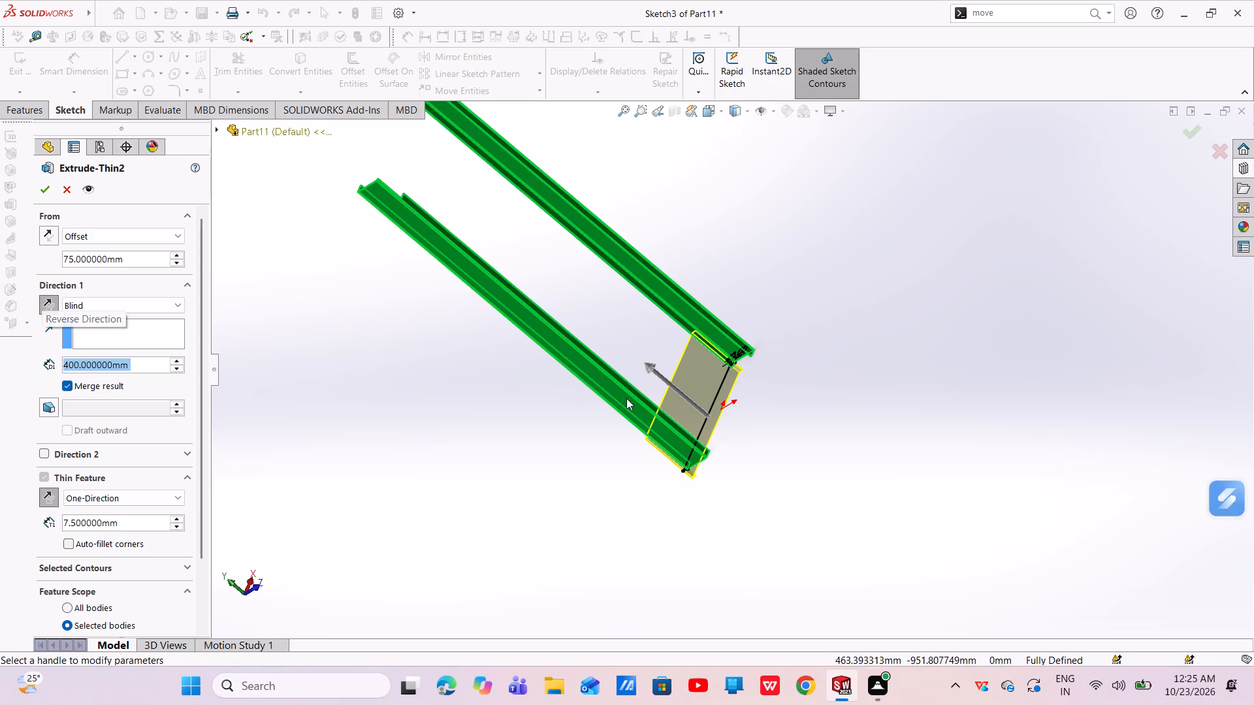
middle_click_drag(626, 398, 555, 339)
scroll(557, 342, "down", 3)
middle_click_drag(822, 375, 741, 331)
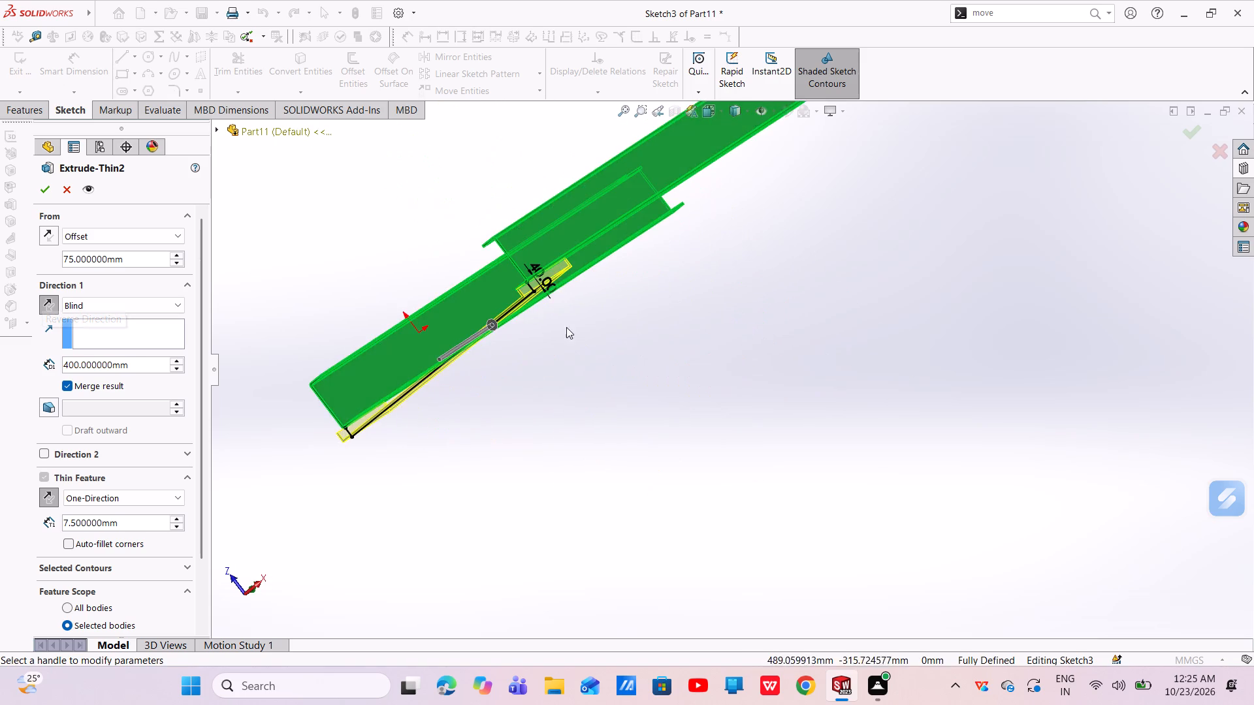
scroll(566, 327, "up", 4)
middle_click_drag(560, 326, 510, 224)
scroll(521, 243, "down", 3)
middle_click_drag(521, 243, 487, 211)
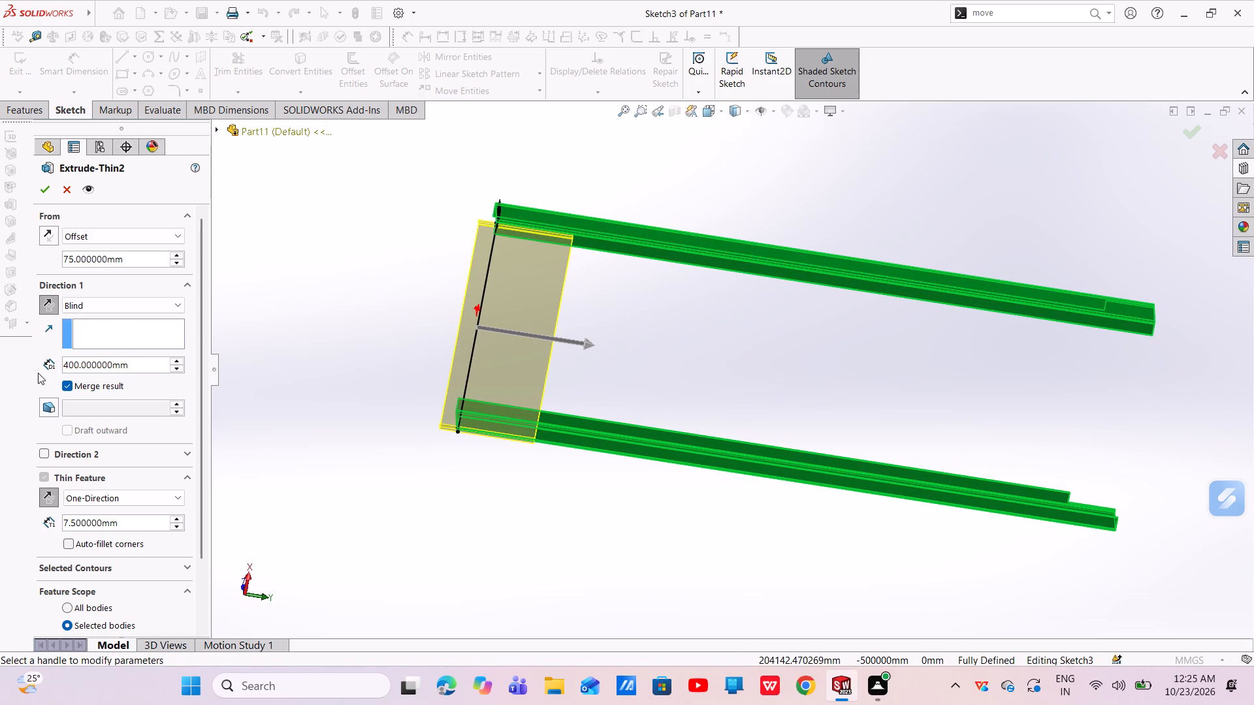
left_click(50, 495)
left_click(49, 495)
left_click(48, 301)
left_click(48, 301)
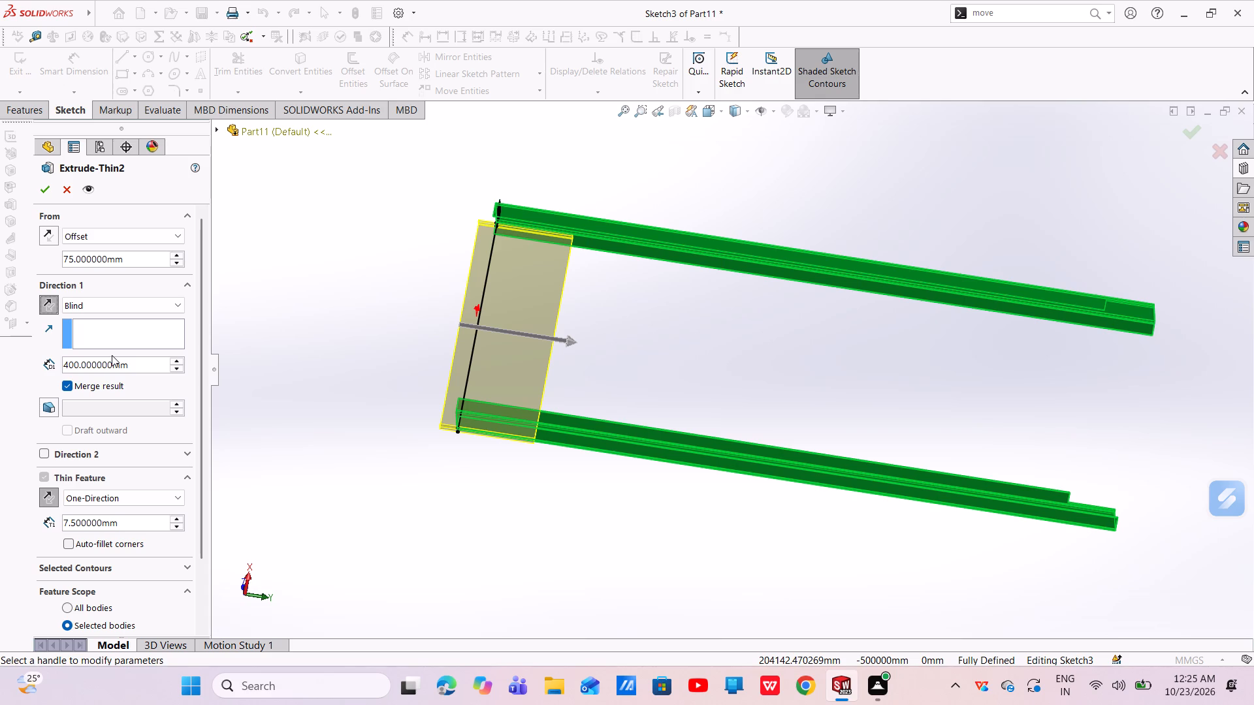
Reverse the start offset so the cross member begins 75 mm inward from the channel ends, and complete the feature.
left_click(91, 242)
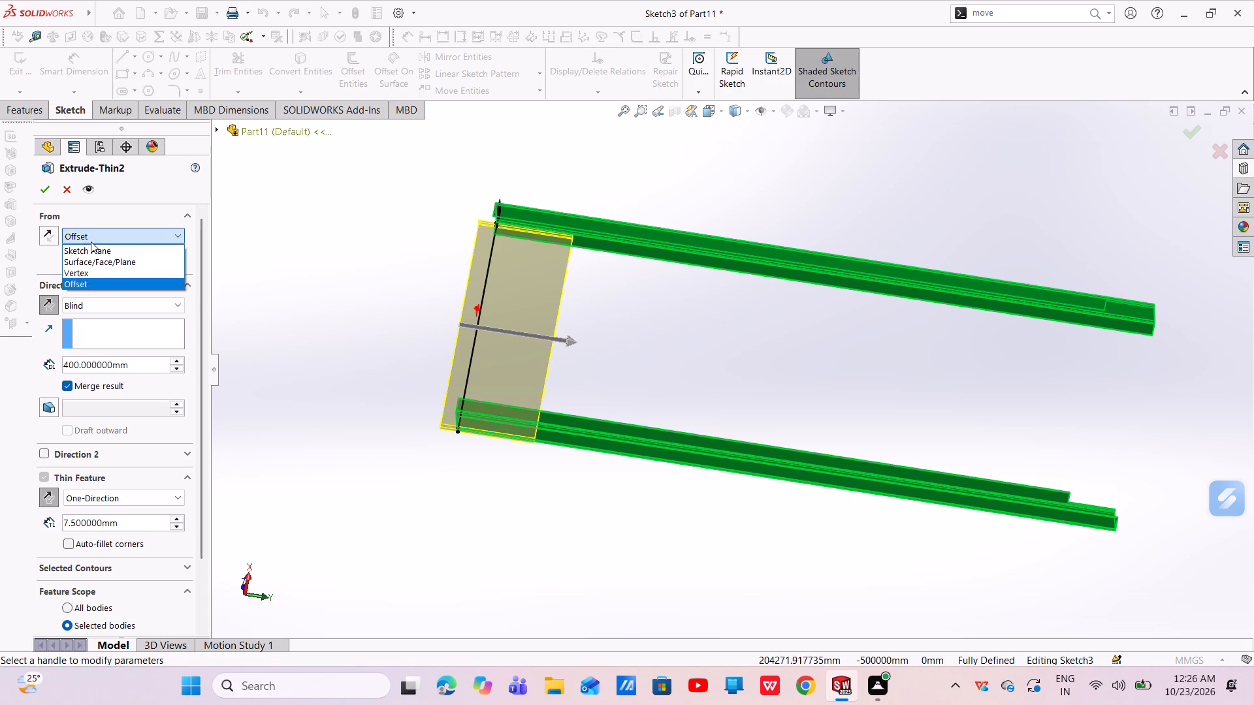
left_click(86, 281)
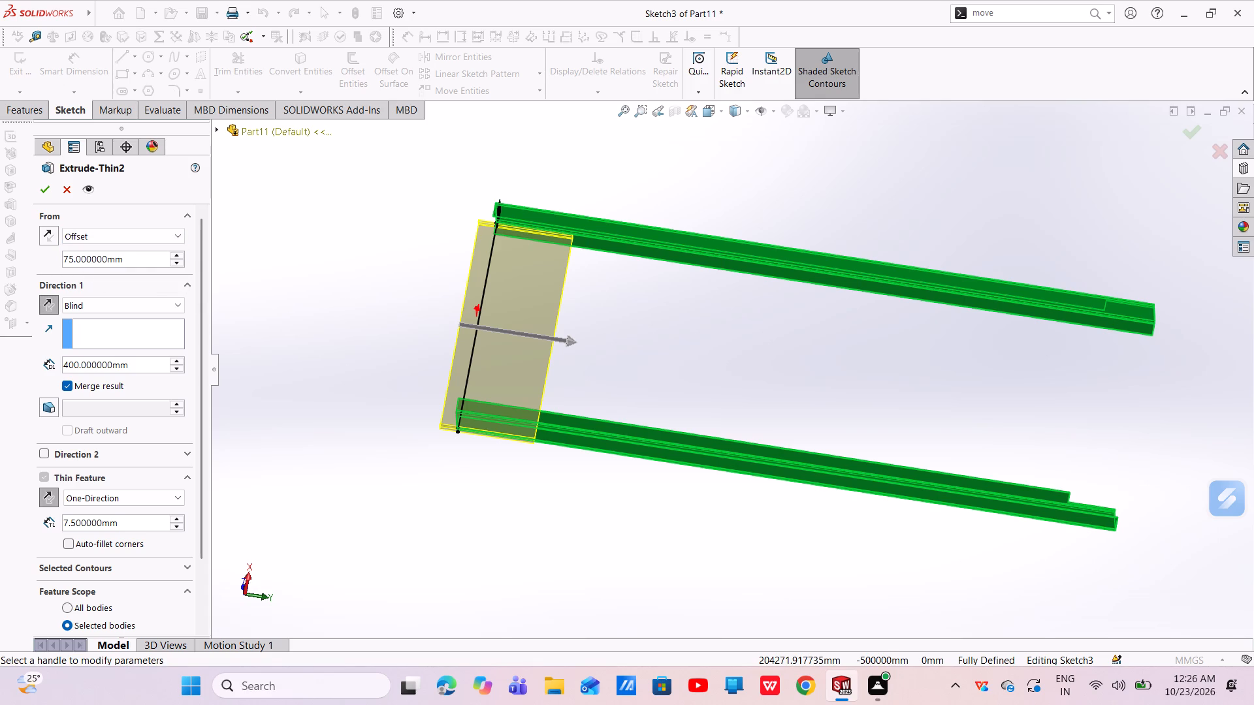
triple_click(175, 257)
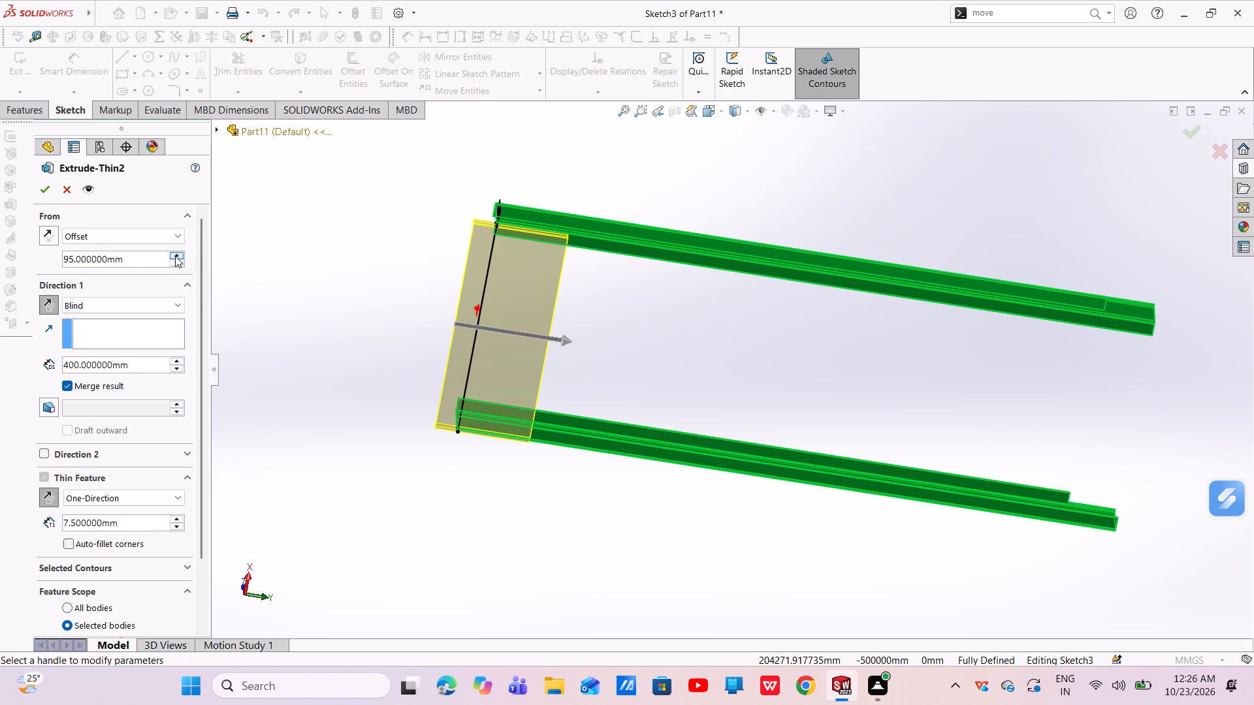
left_click(53, 234)
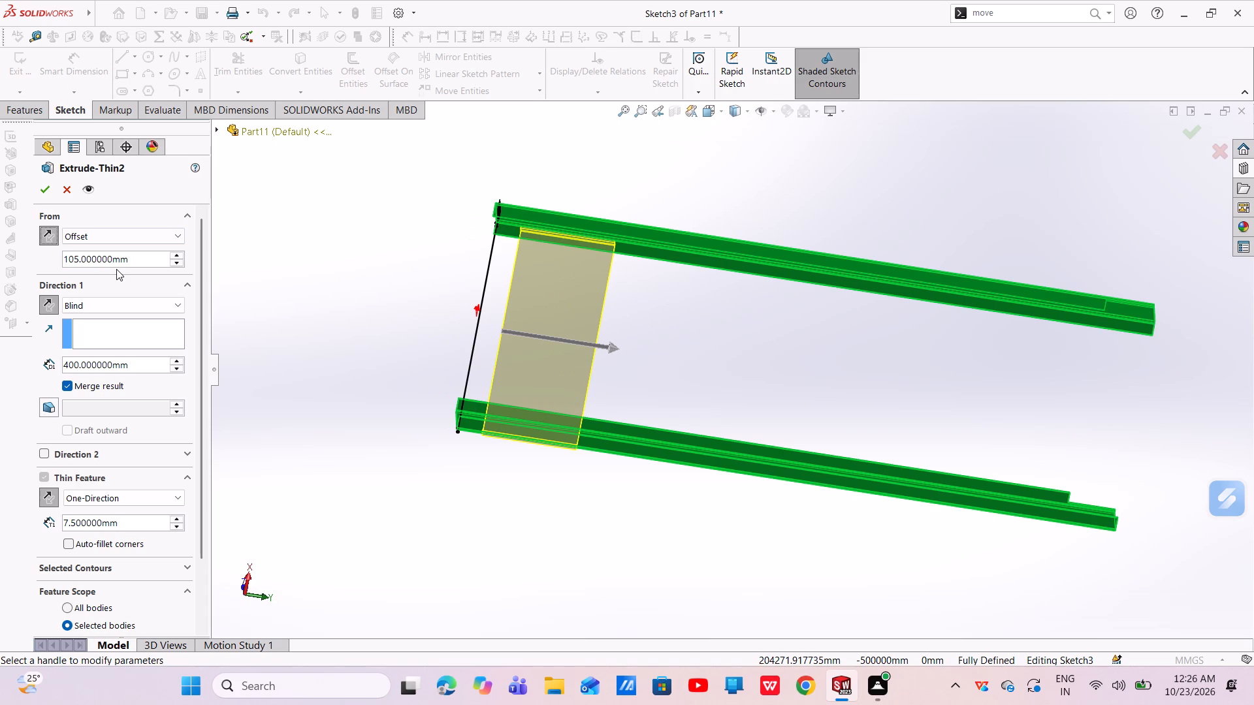
left_click(172, 262)
left_click(172, 262)
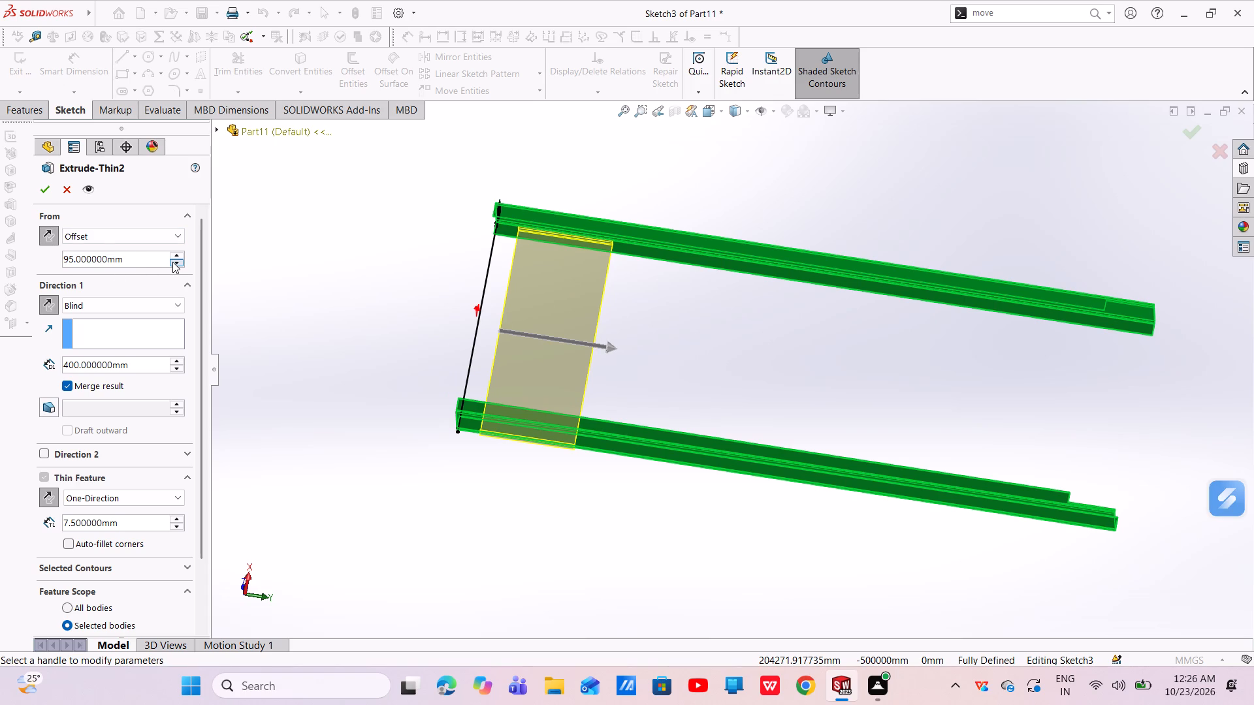
left_click(172, 262)
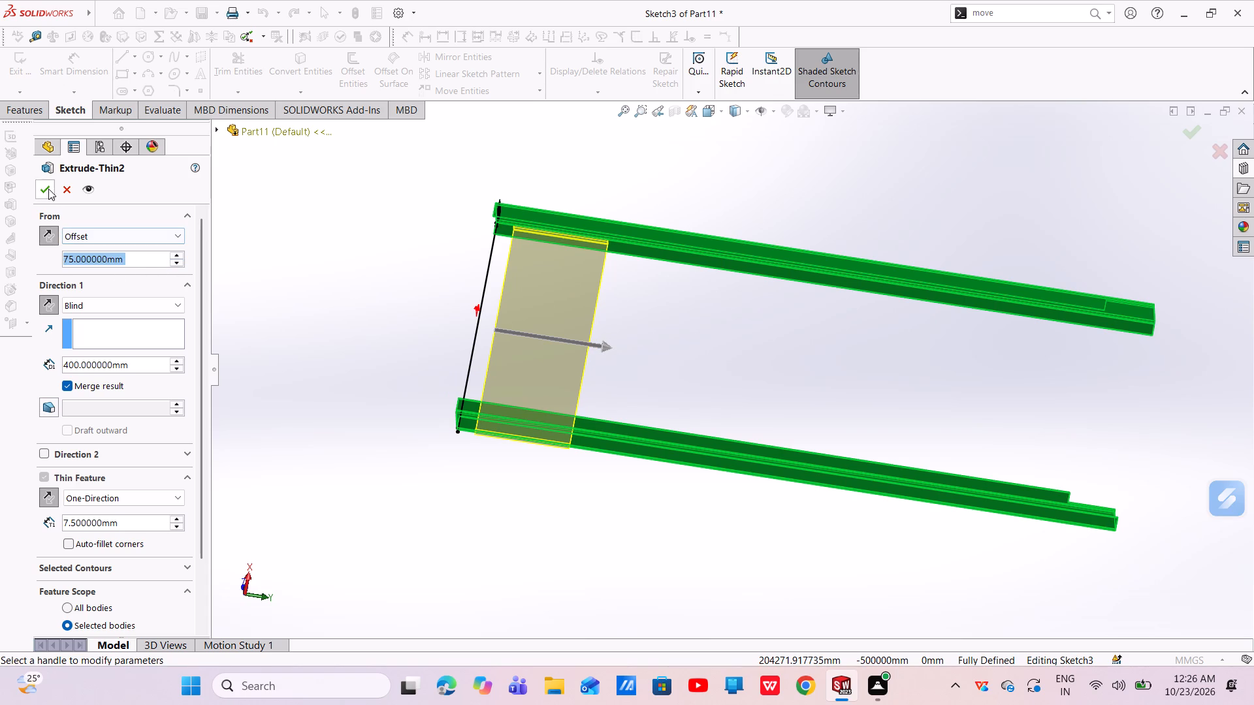
left_click(48, 189)
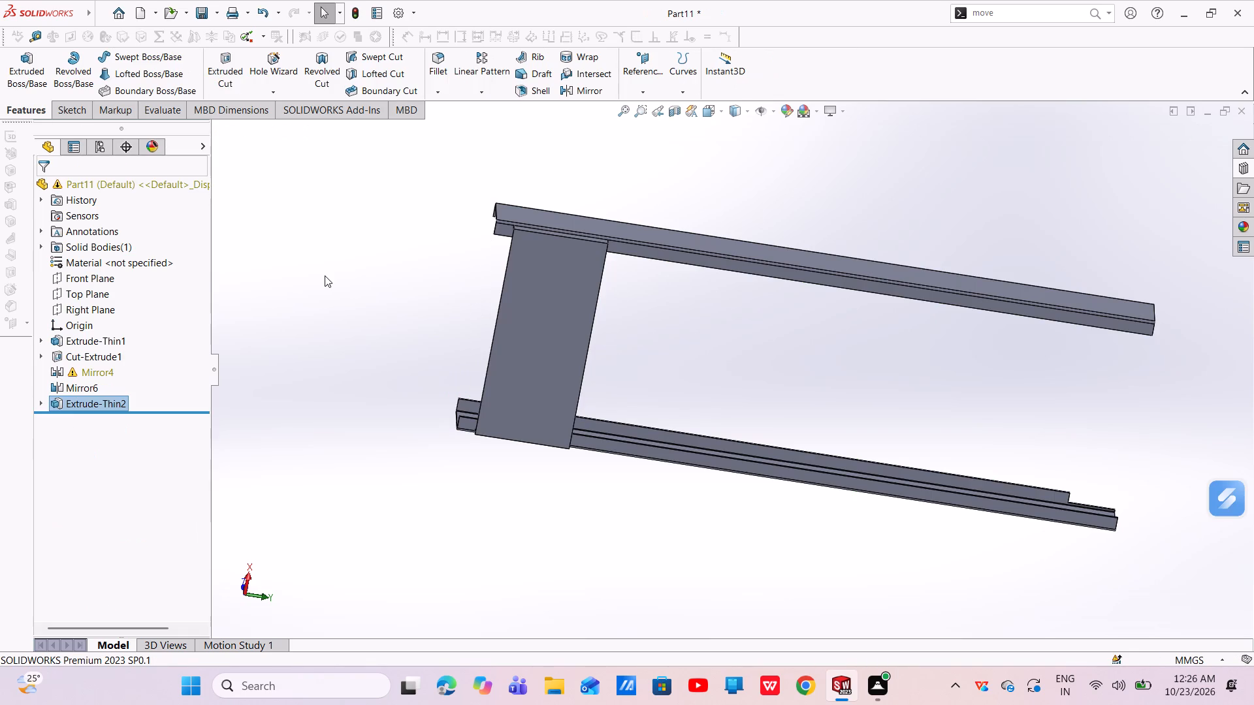
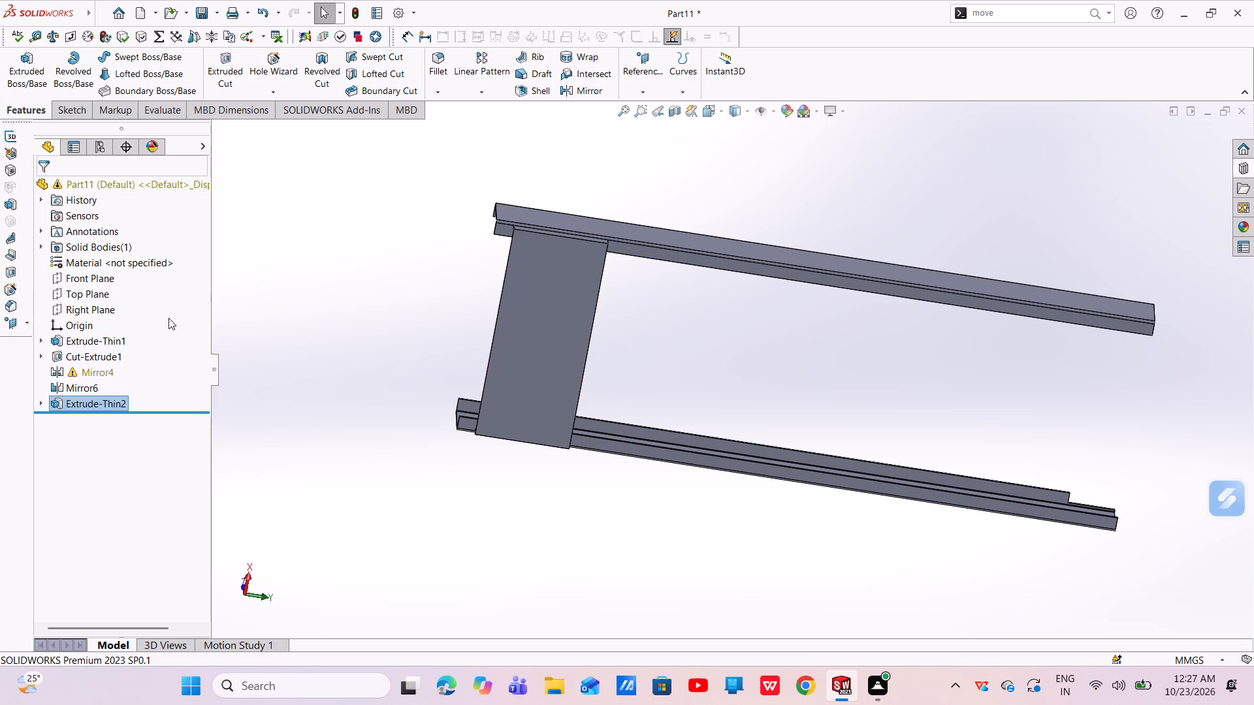
Delete the redundant Mirror4 feature from the part's feature history.
left_click(94, 368)
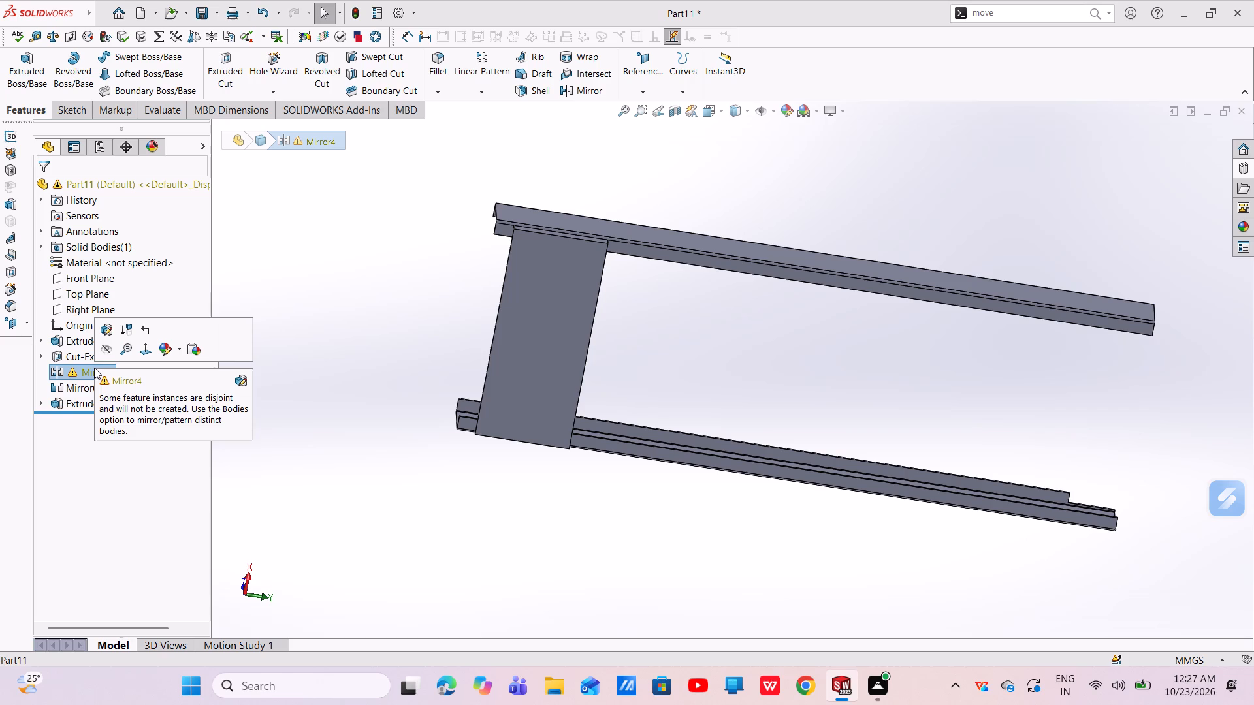
right_click(85, 370)
left_click(97, 455)
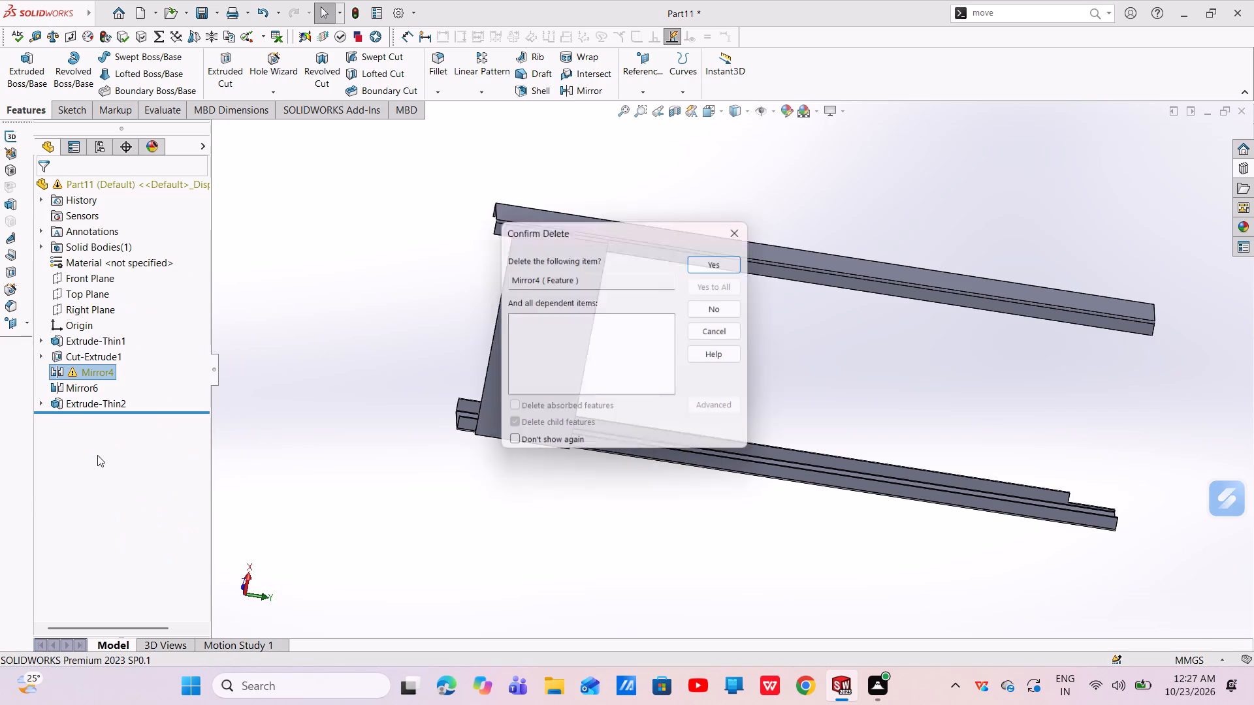
left_click(711, 257)
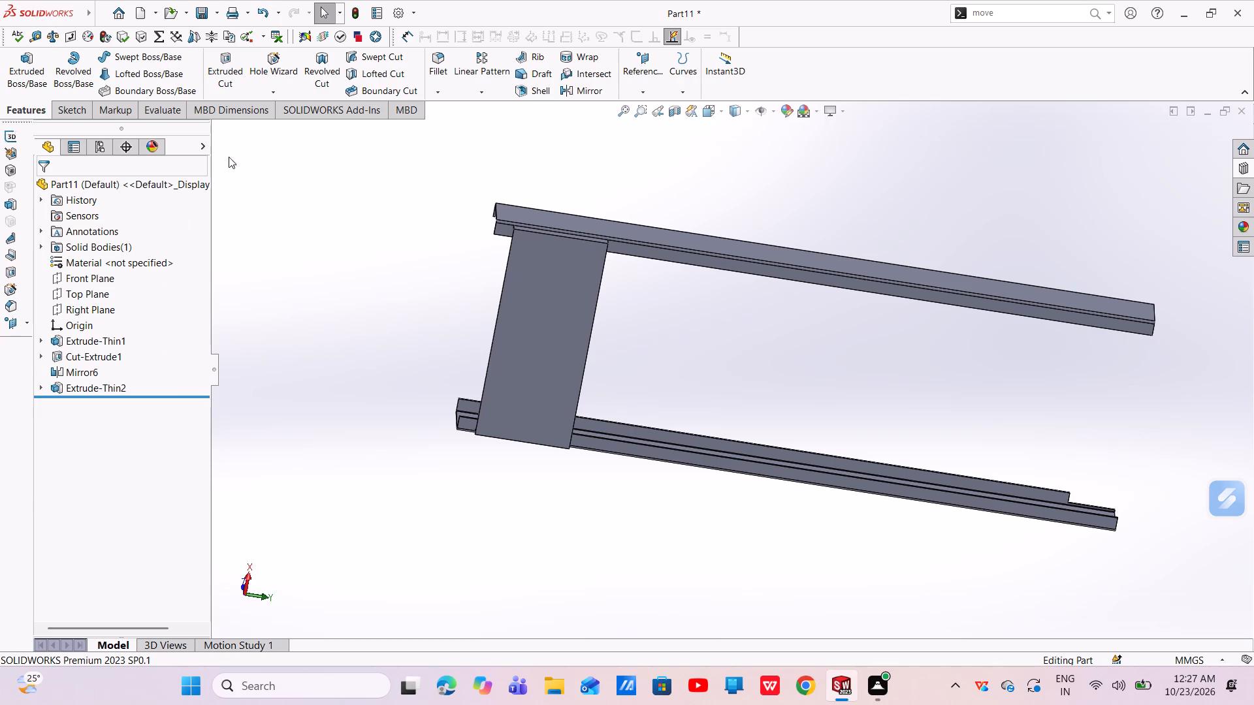
Fillet the two long outer bend edges of the U-shaped cross member with a 5 mm radius.
left_click(436, 74)
scroll(579, 238, "down", 5)
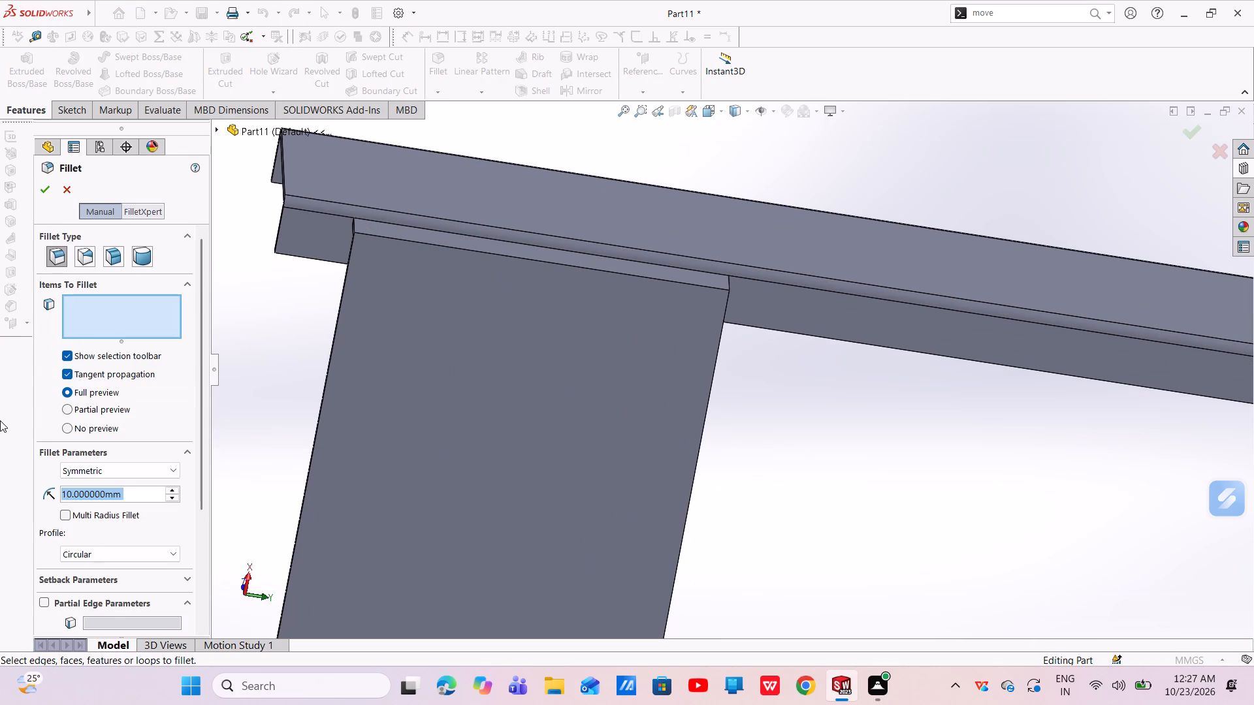
key("BackSpace")
key("5")
key("Return")
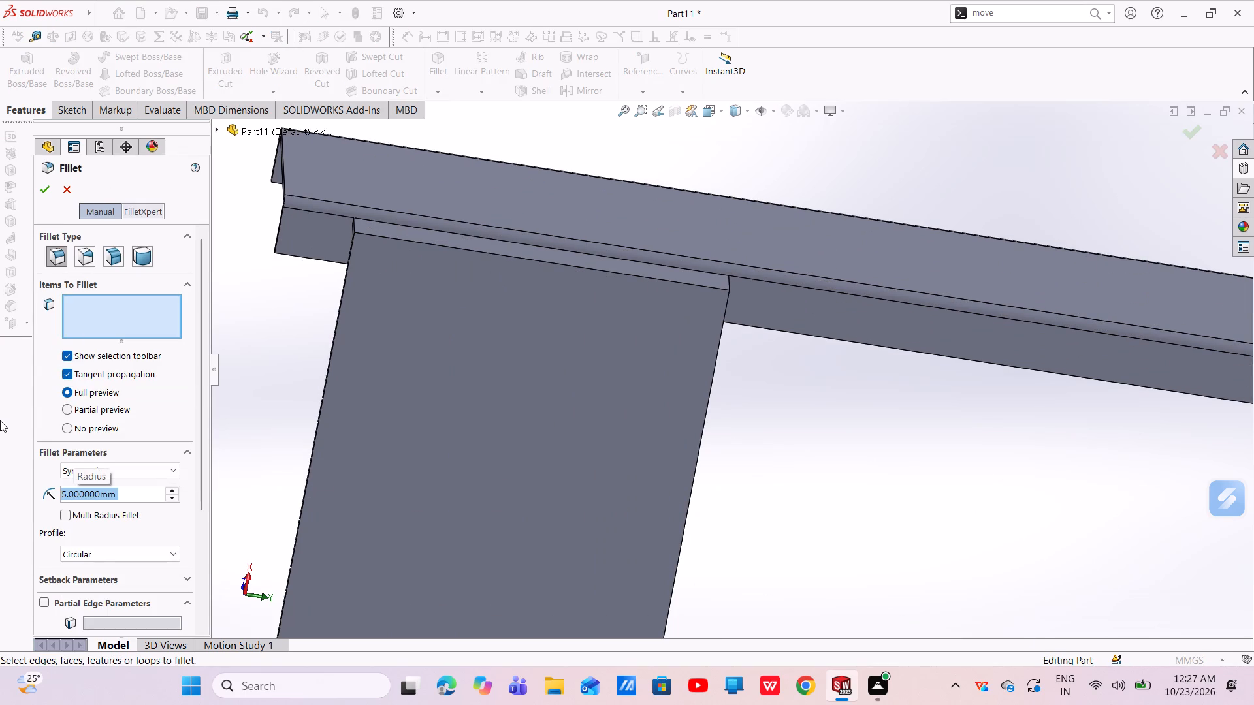
left_click(568, 265)
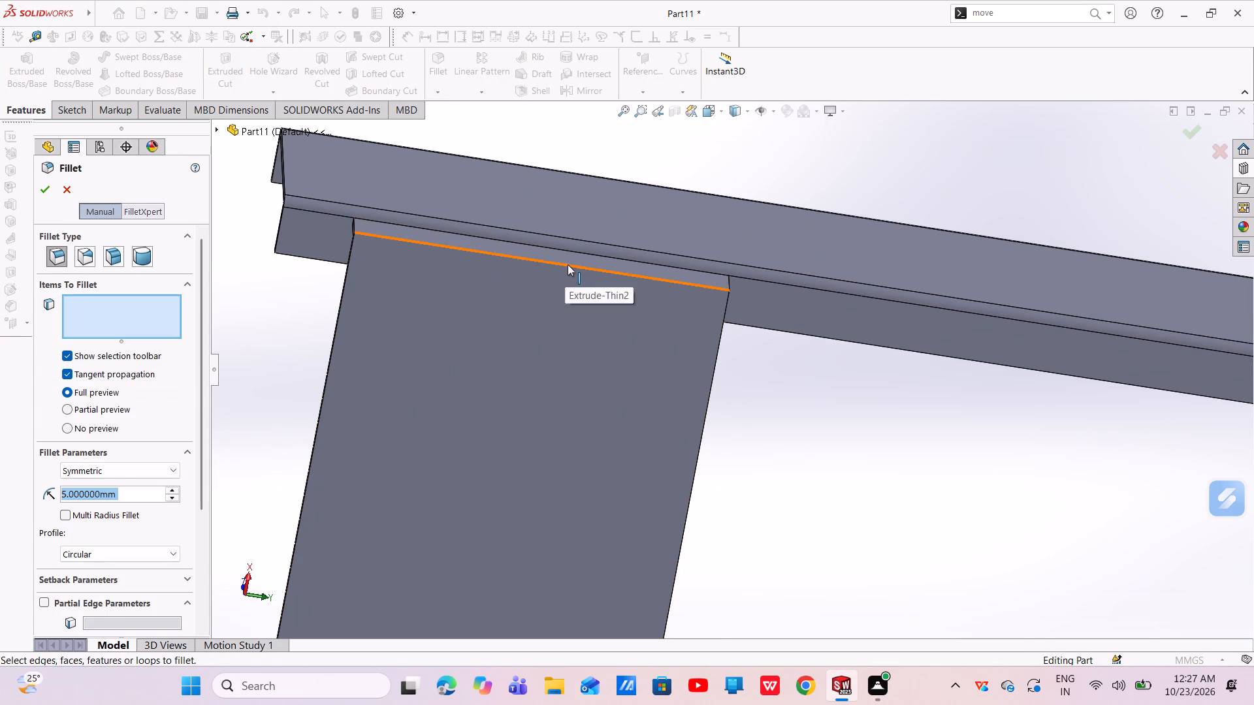
scroll(567, 381, "up", 3)
scroll(579, 490, "up", 4)
scroll(609, 557, "down", 3)
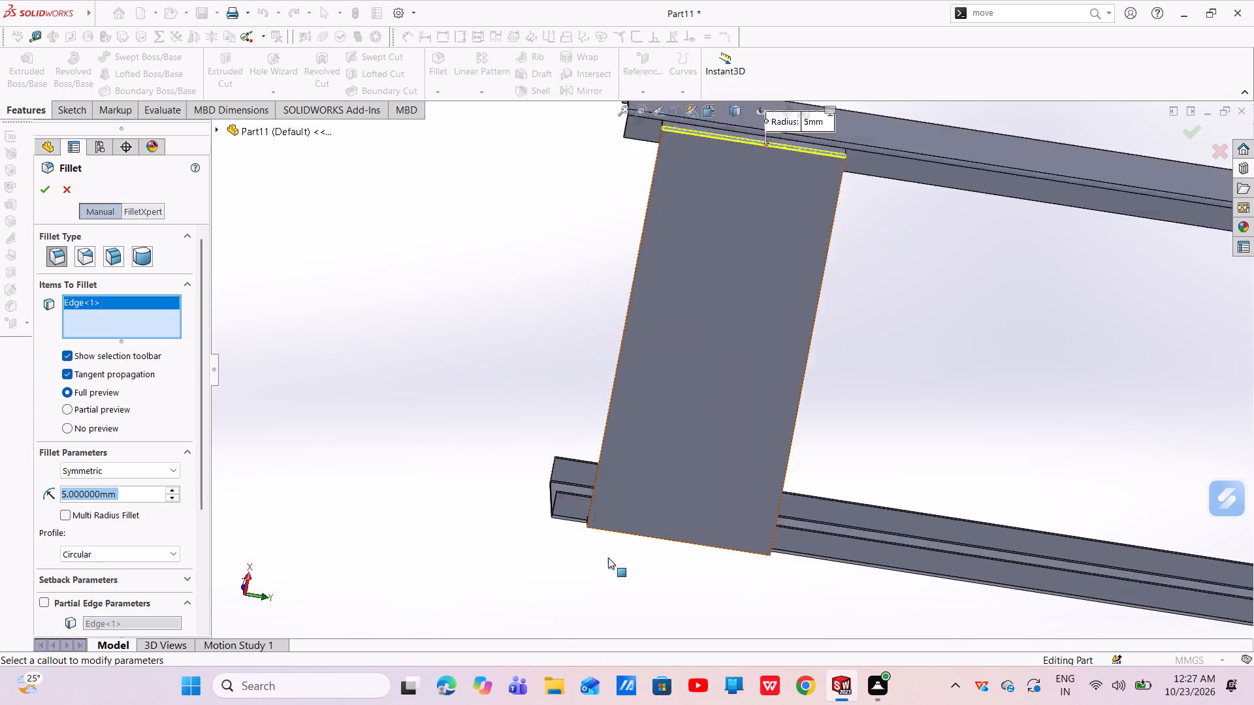
scroll(608, 557, "down", 2)
middle_click_drag(715, 521, 713, 416)
scroll(705, 525, "down", 5)
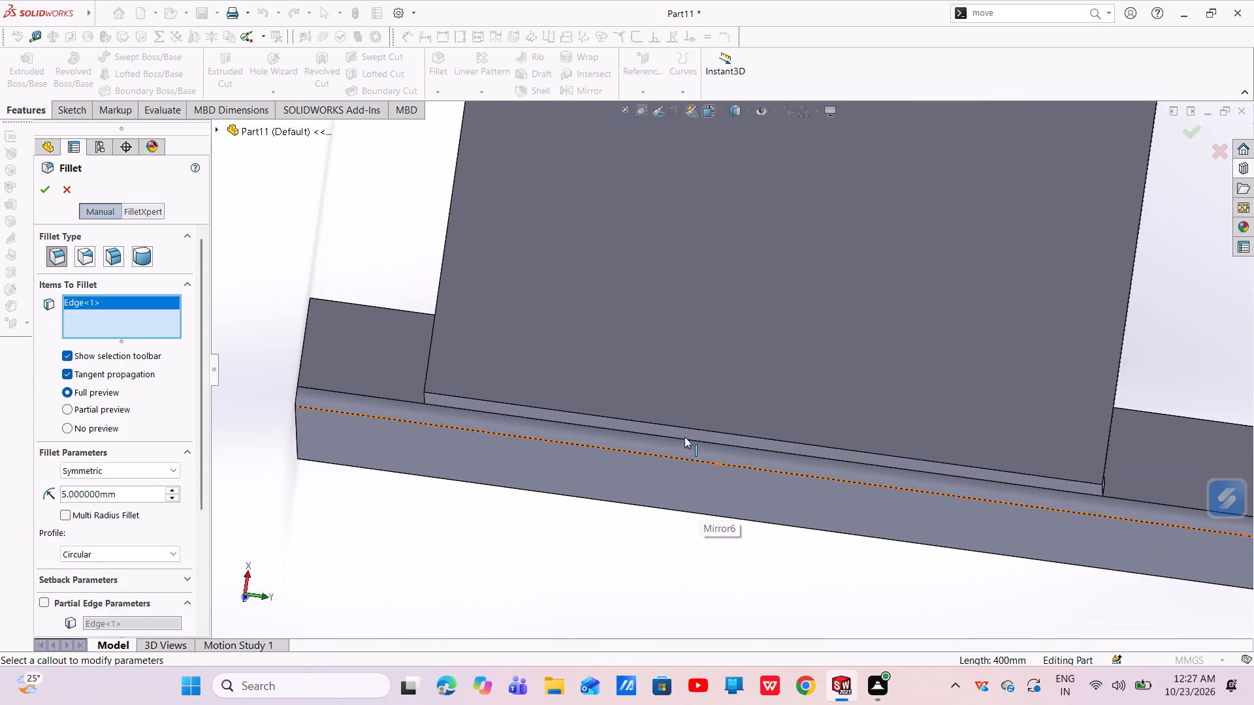
left_click(676, 426)
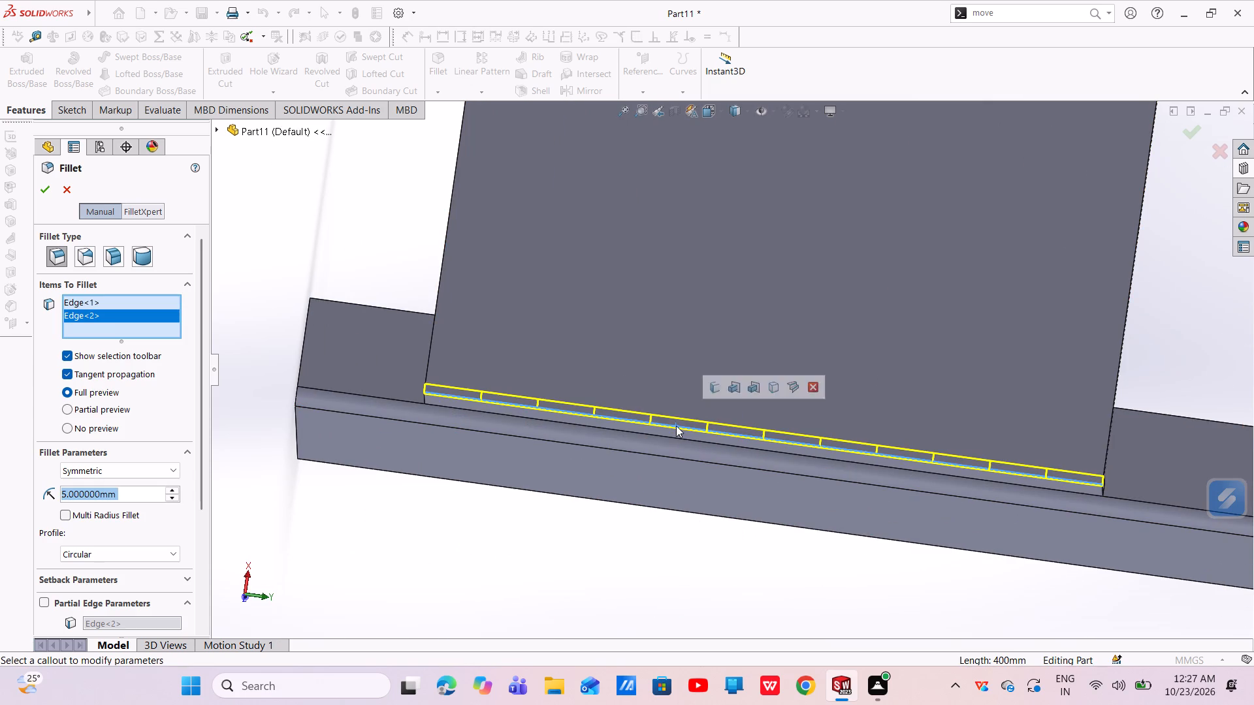
scroll(676, 426, "up", 4)
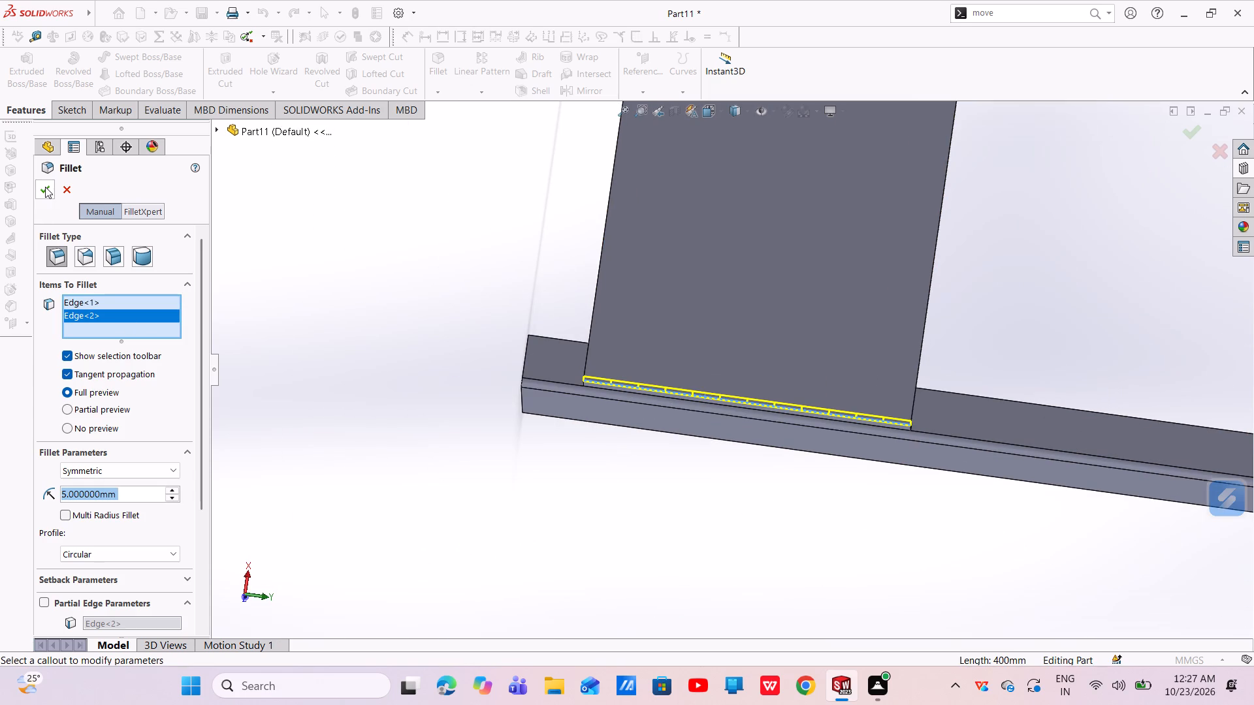
left_click(45, 187)
Start a new sketch on the broad flat face of the cross member.
scroll(595, 437, "up", 3)
middle_click_drag(792, 393, 711, 382)
scroll(711, 382, "down", 1)
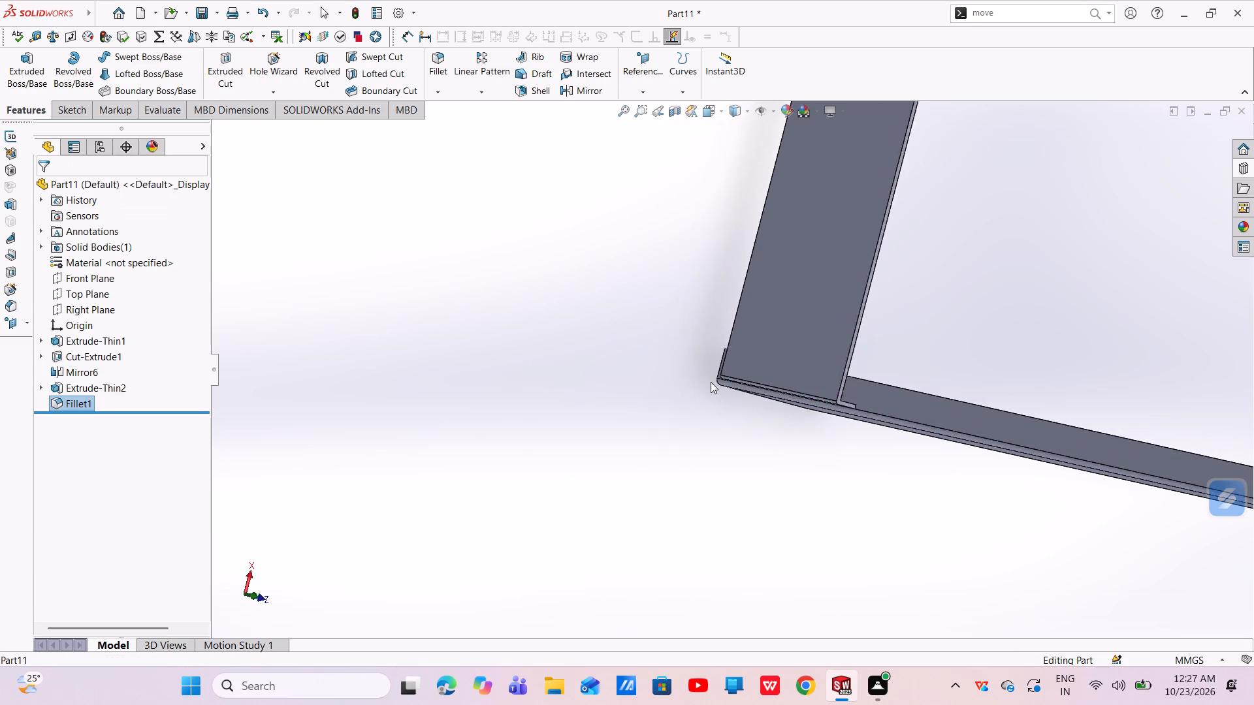
scroll(711, 382, "down", 1)
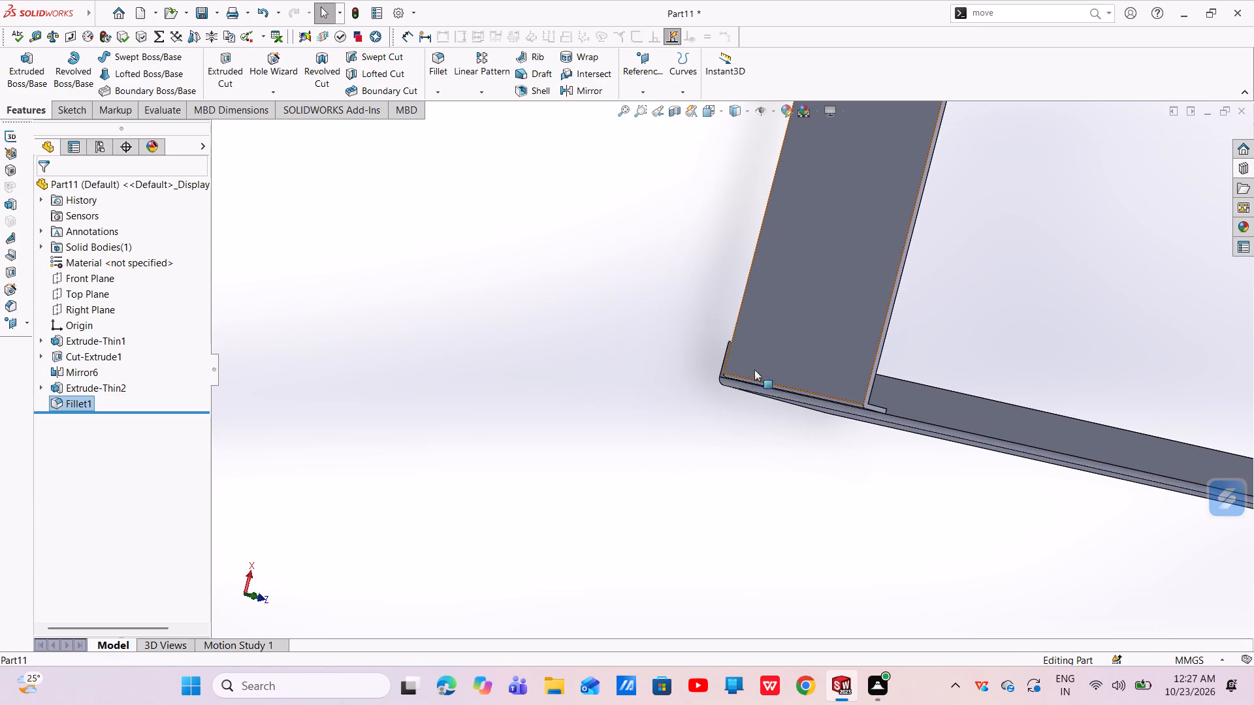
left_click(811, 294)
left_click(869, 252)
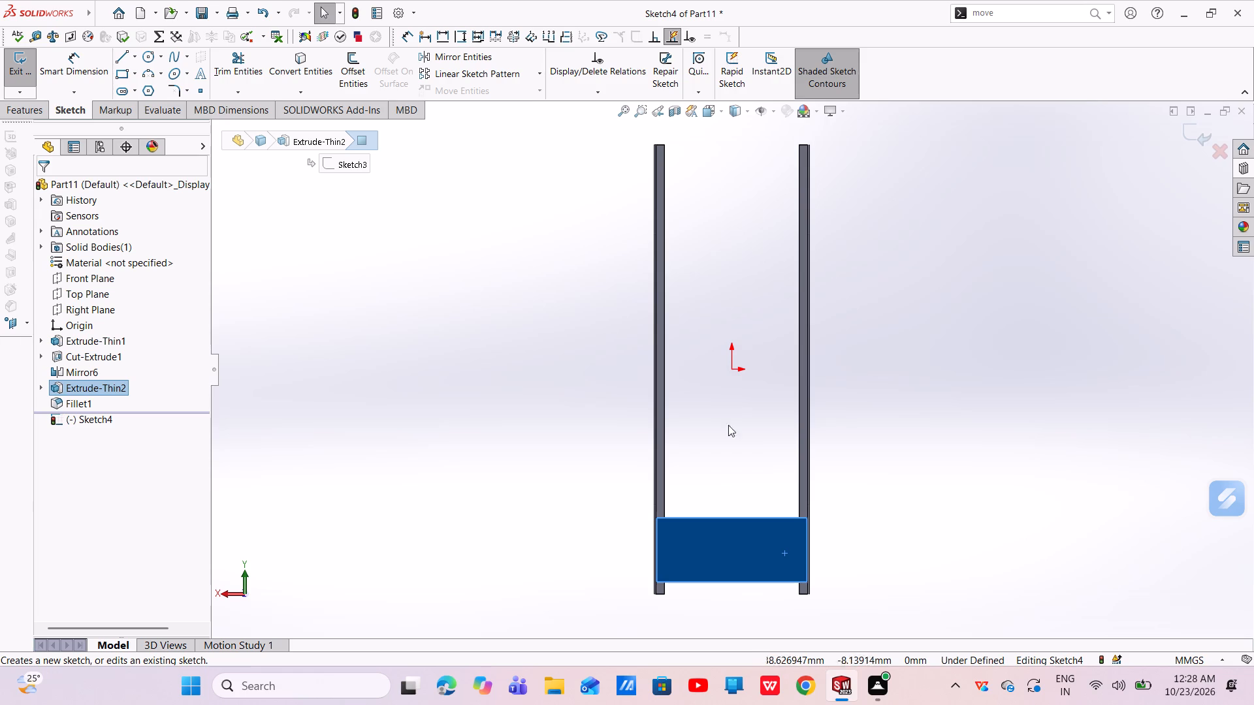
Sketch a construction centerline diagonally between opposite corners of the cross member's face.
left_click(138, 58)
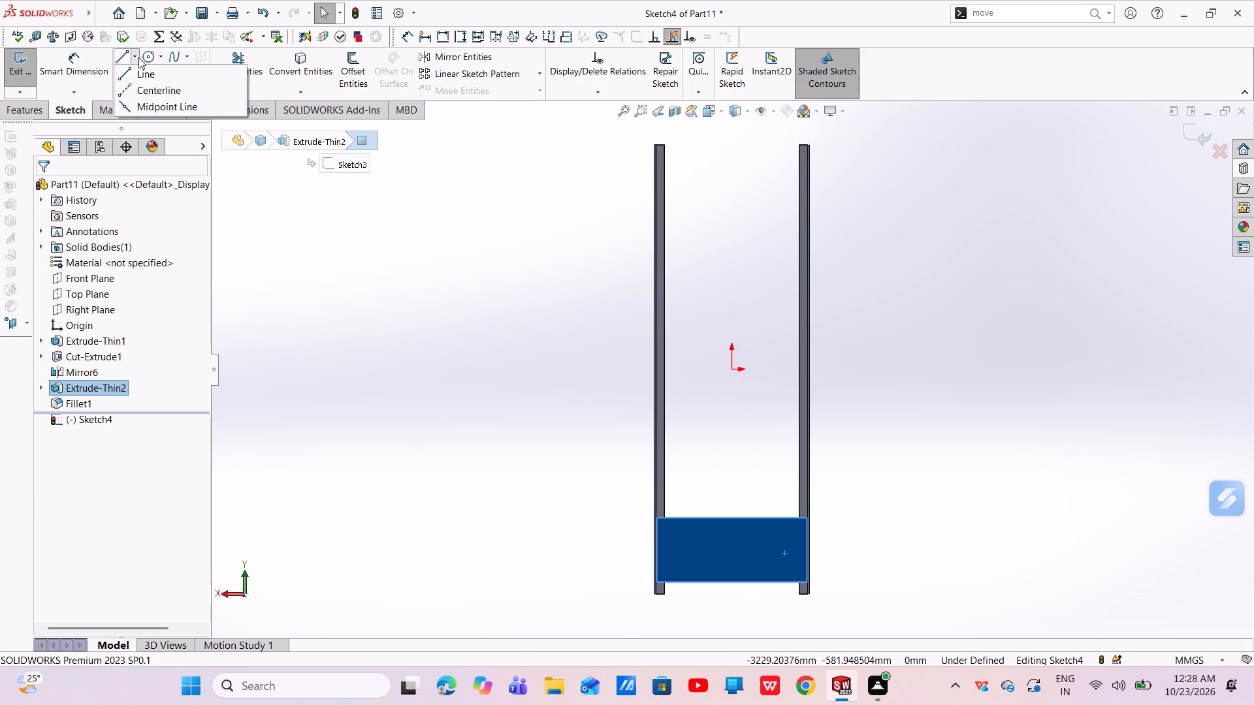
left_click(141, 89)
scroll(765, 575, "down", 6)
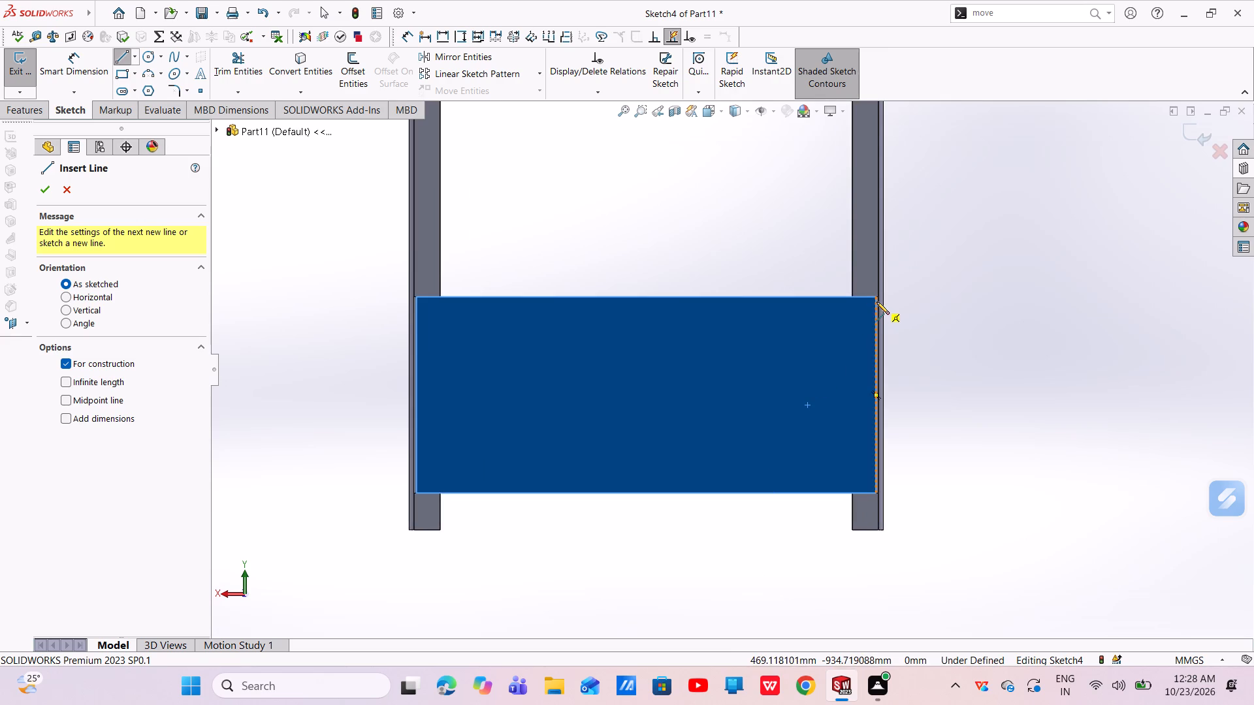
scroll(875, 300, "down", 6)
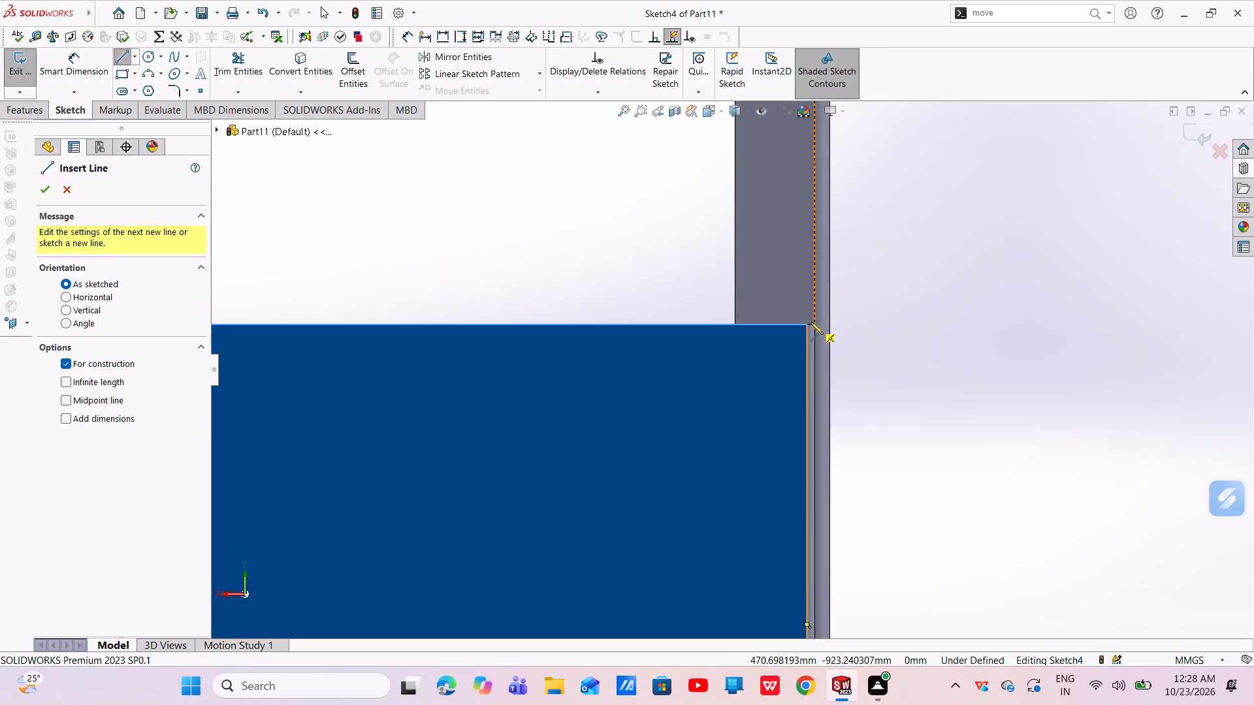
left_click(807, 324)
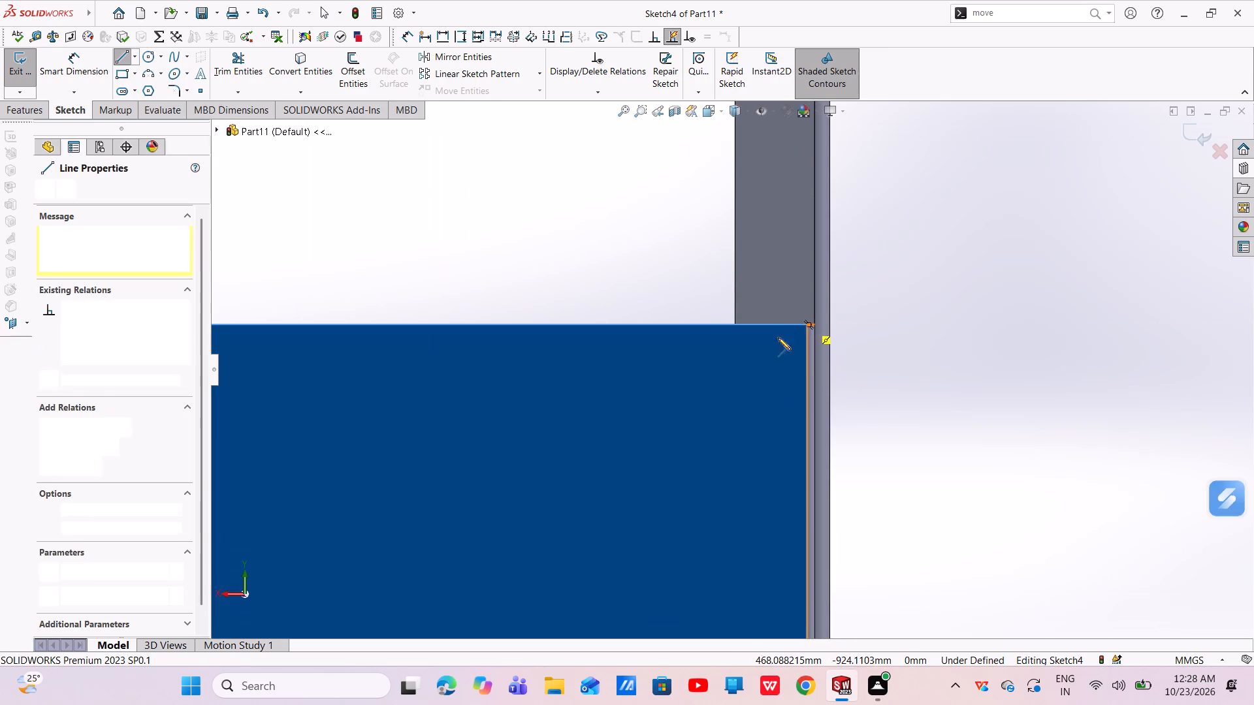
scroll(664, 401, "up", 8)
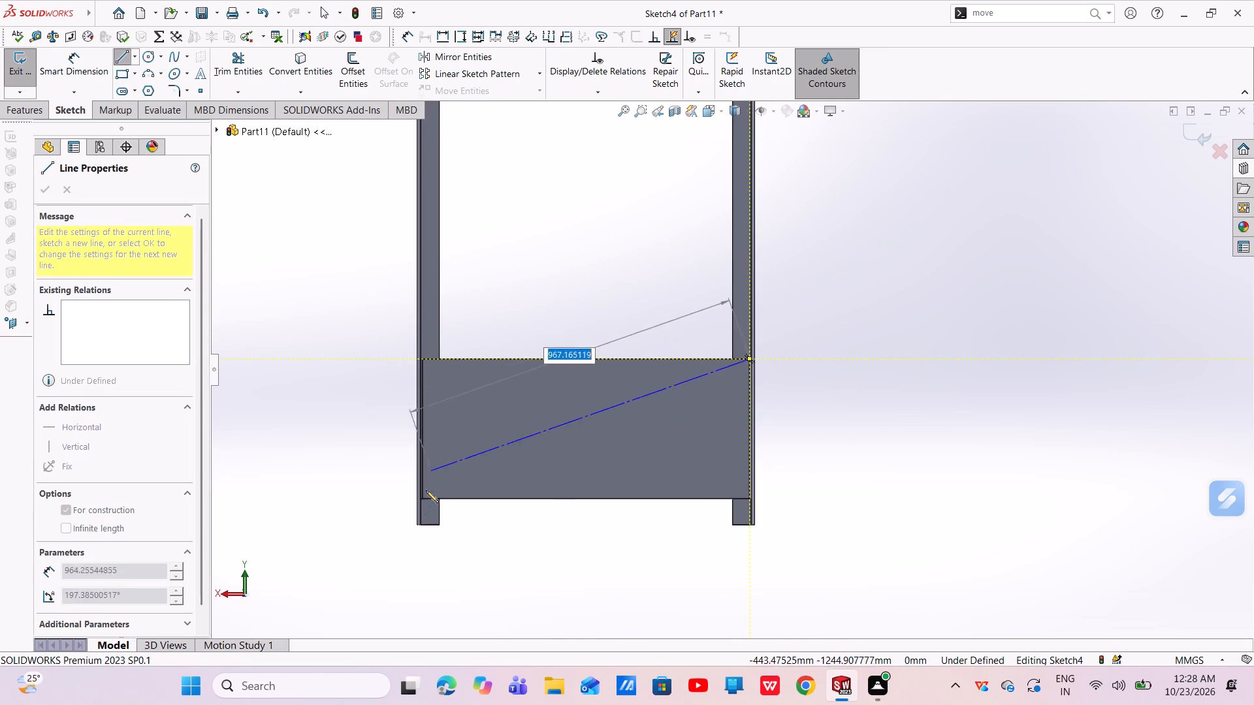
scroll(420, 497, "down", 7)
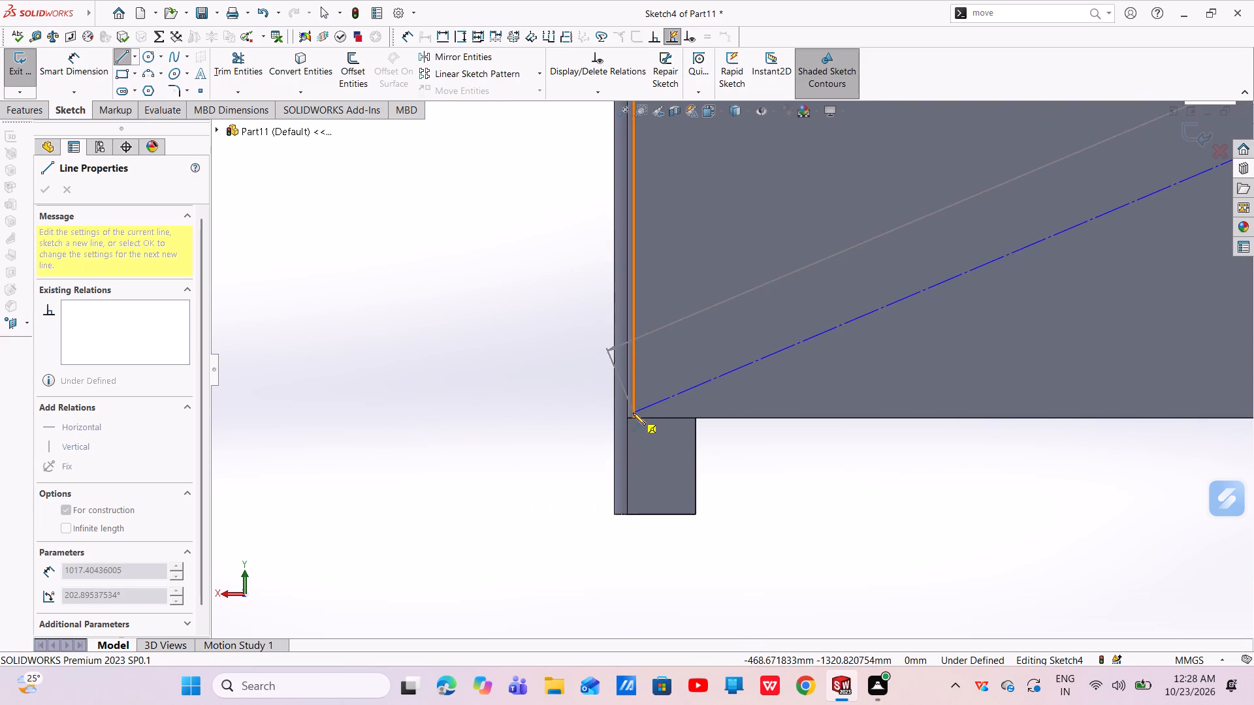
left_click(634, 415)
right_click(635, 415)
left_click(648, 419)
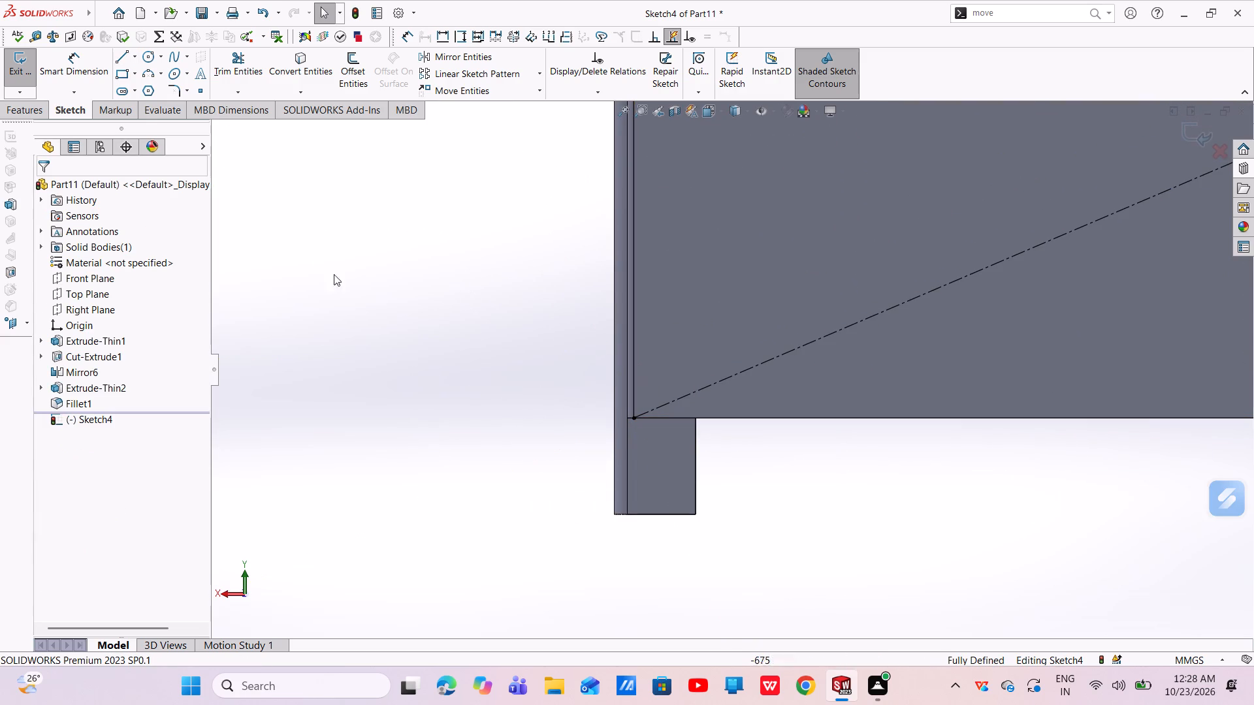
Sketch a center rectangle about 383 mm by 171 mm, centred on the midpoint of the diagonal centerline.
left_click(133, 78)
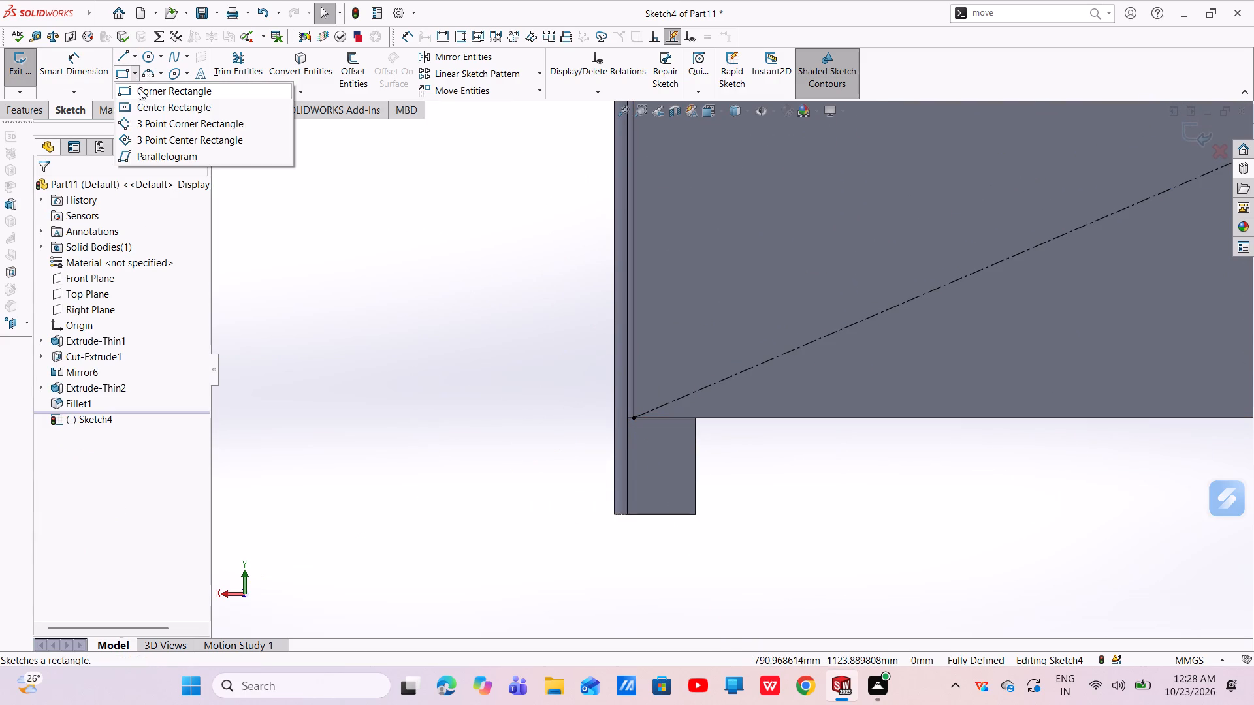
left_click(141, 105)
scroll(753, 292, "up", 5)
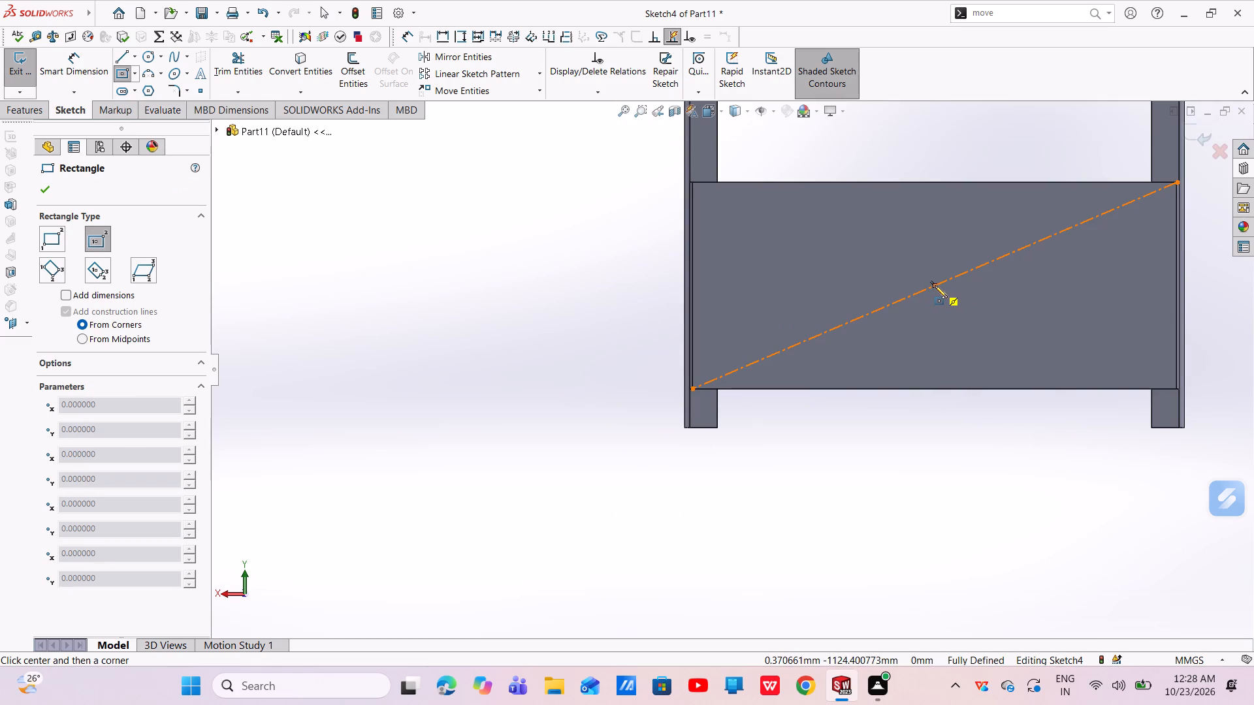
left_click(935, 285)
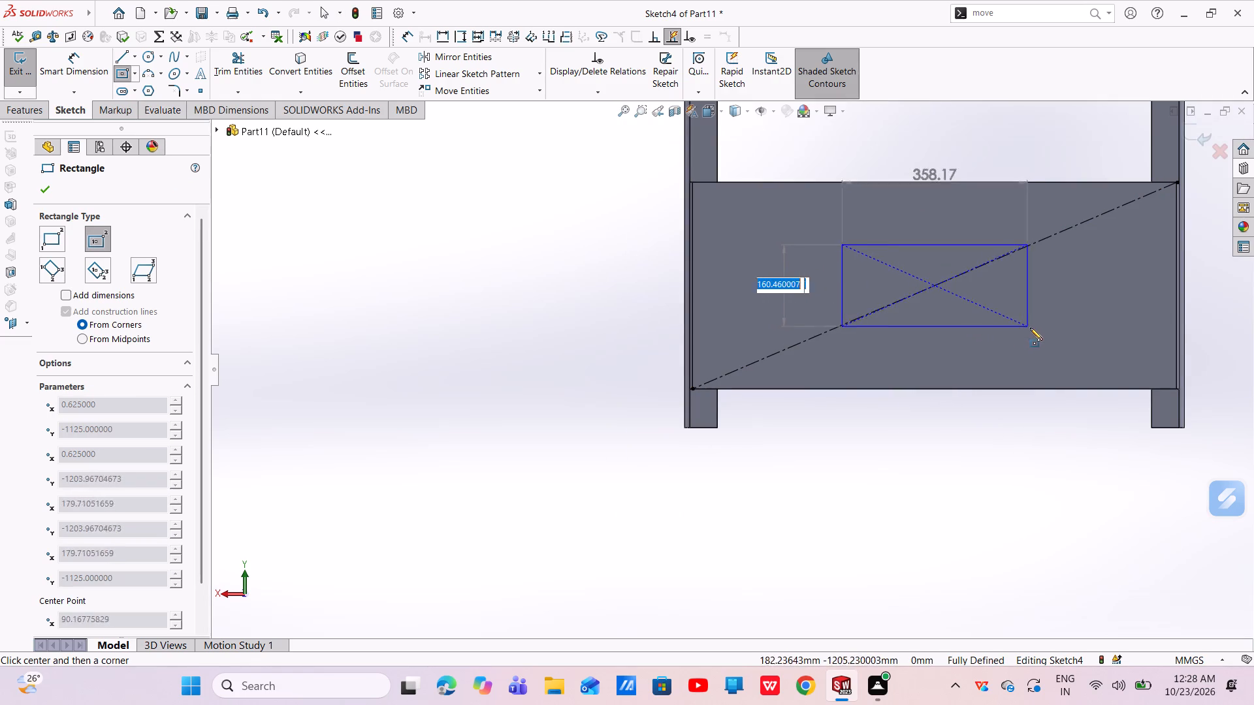
left_click(1034, 330)
right_click(1034, 330)
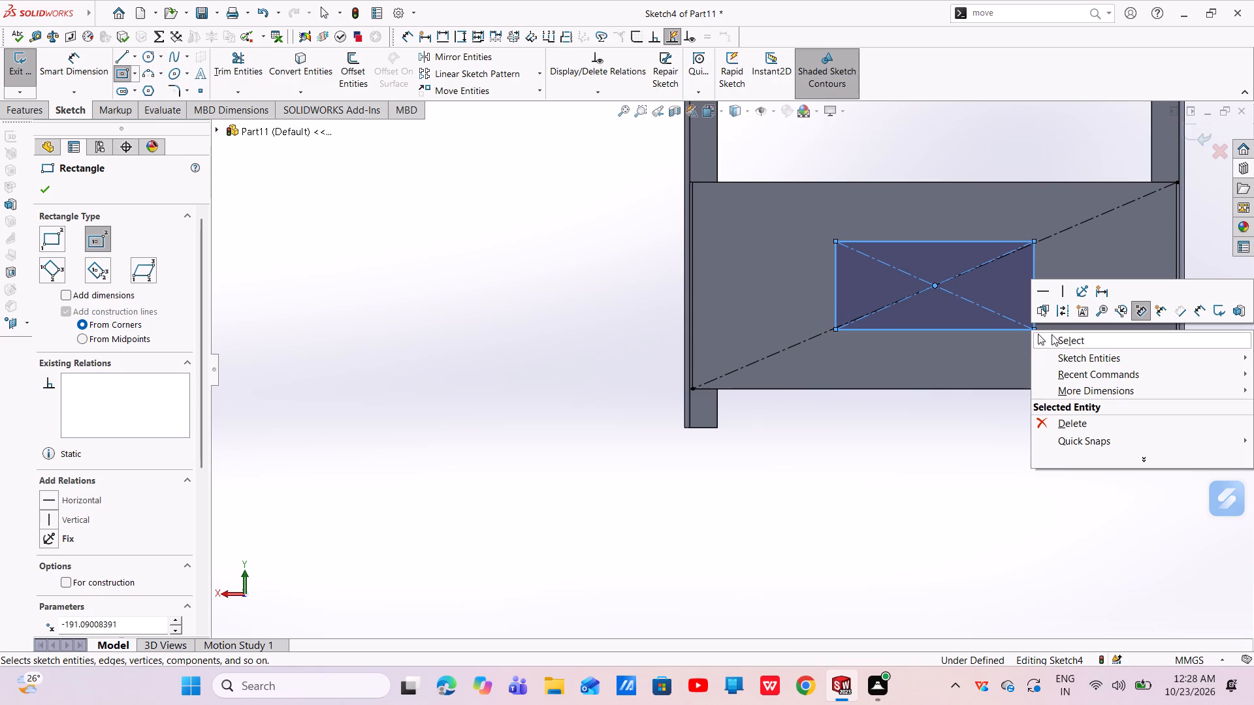
left_click(1052, 337)
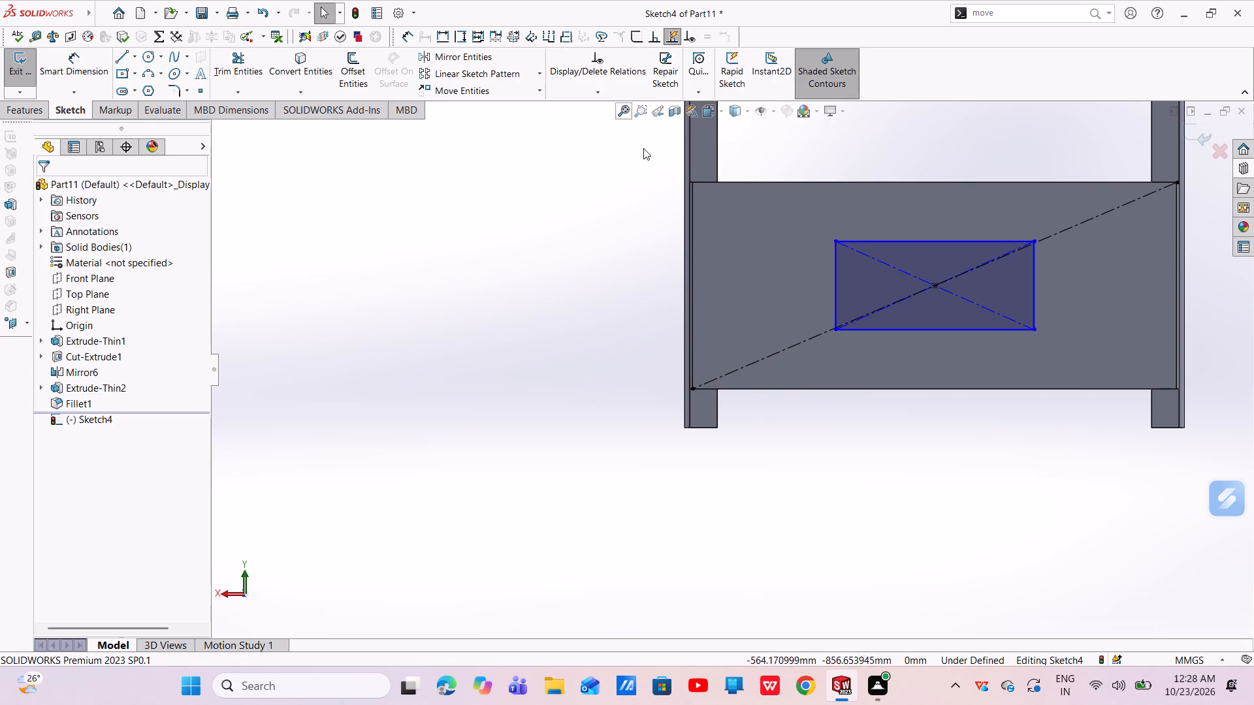
Dimension the rectangle's vertical side and set its height to 150 mm.
left_click(91, 63)
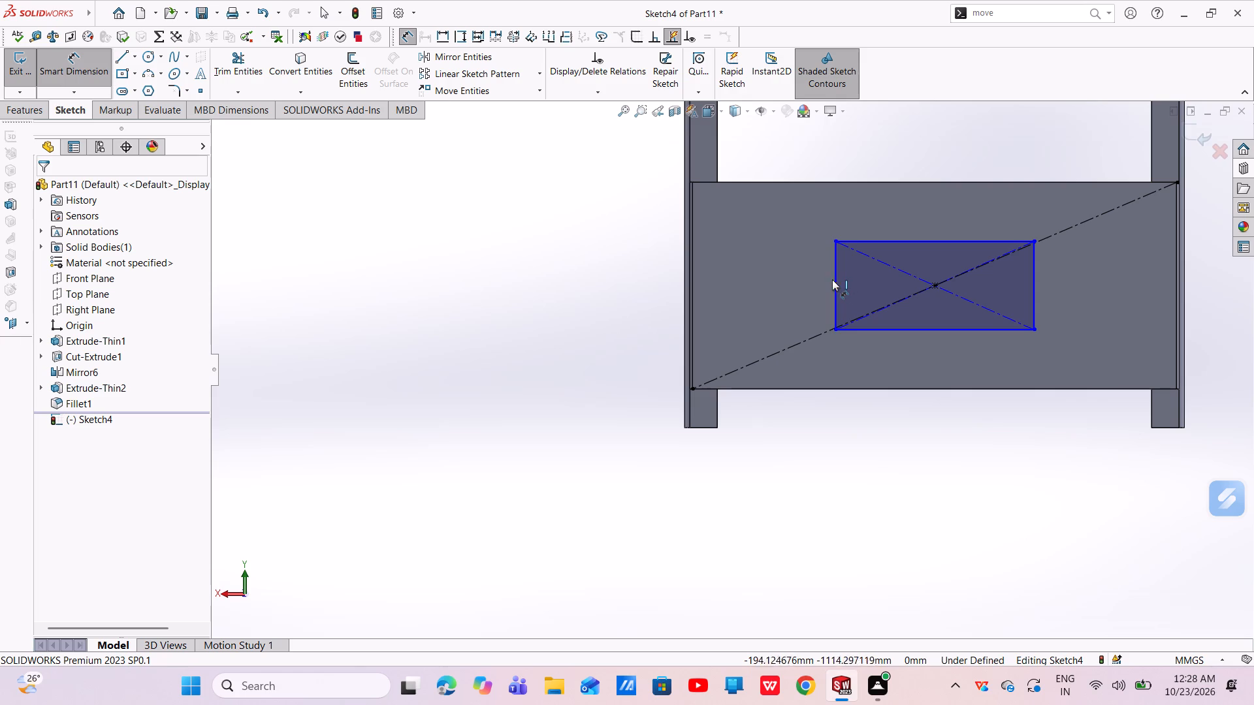
left_click(833, 283)
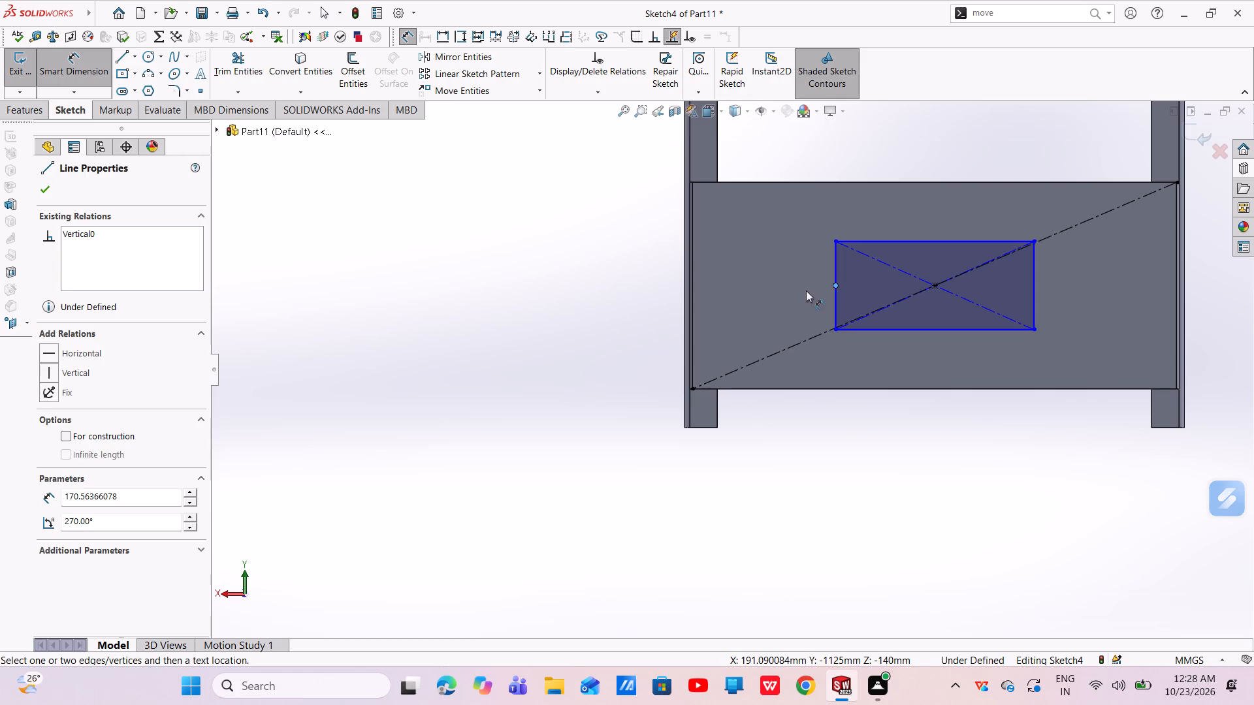
left_click(78, 78)
left_click(56, 61)
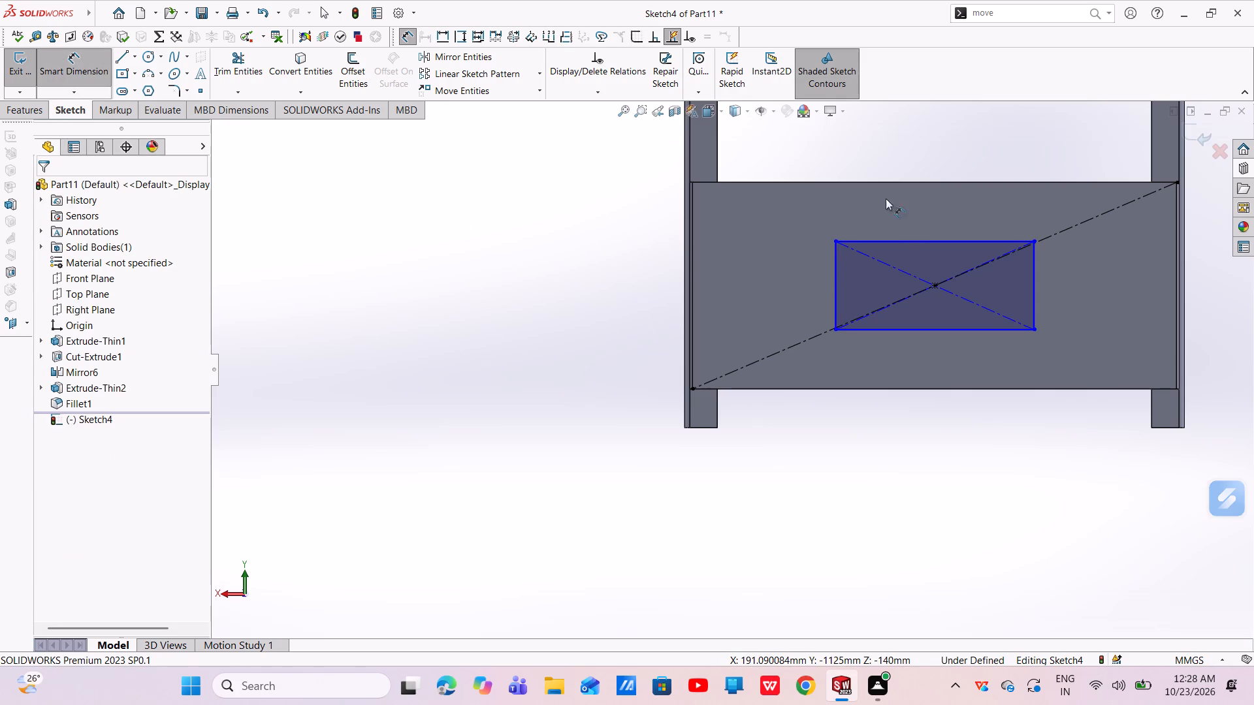
scroll(844, 247, "down", 5)
left_click(784, 302)
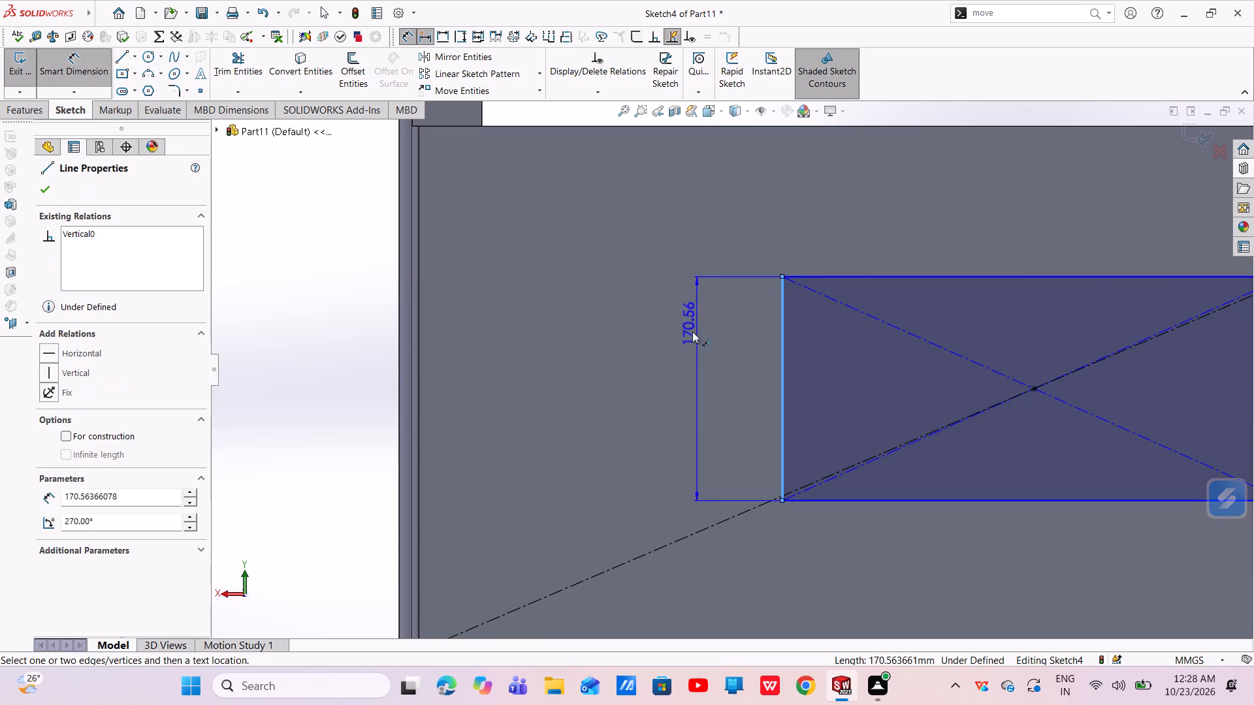
left_click(681, 352)
key("BackSpace")
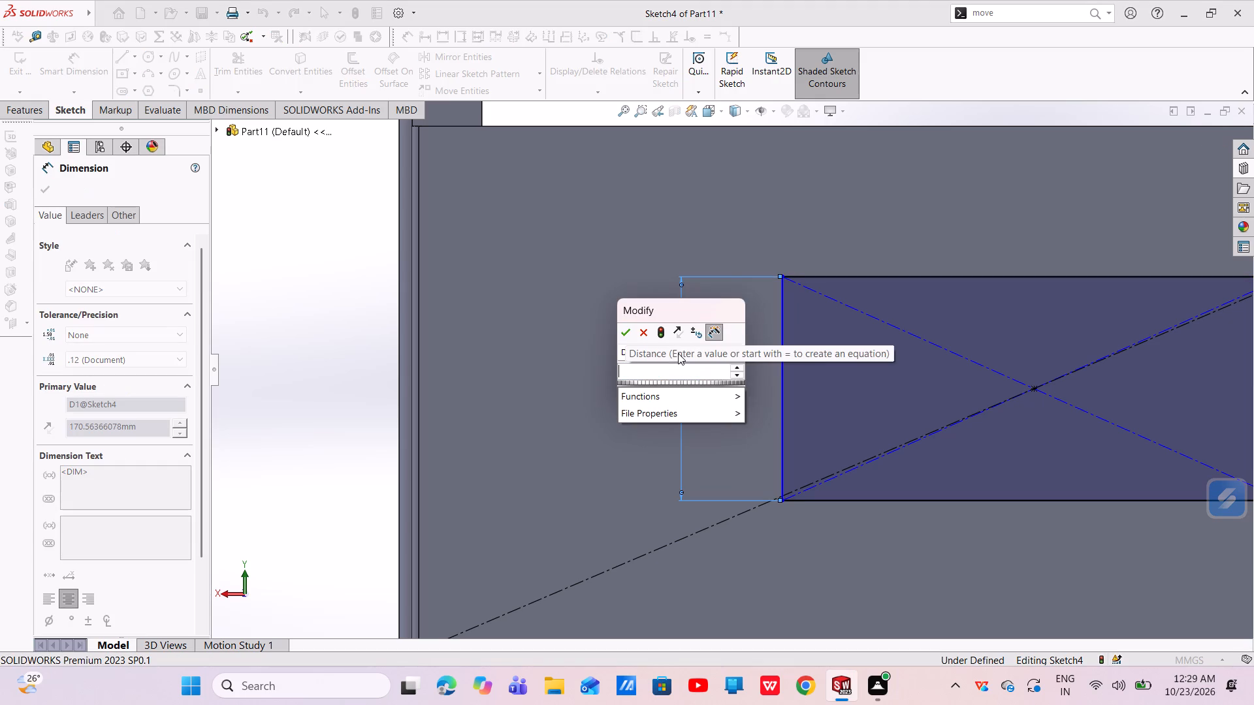
type("150")
key("Return")
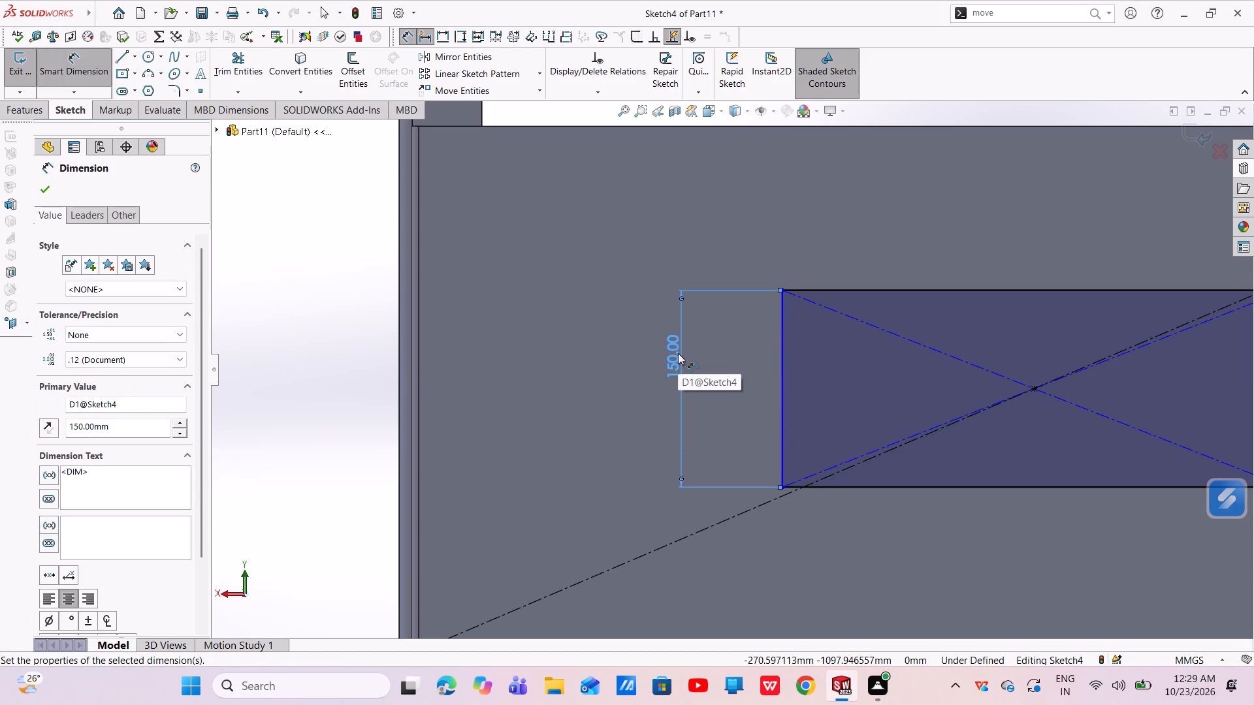
Dimension the rectangle's top side and set its width to 300 mm.
scroll(868, 374, "up", 3)
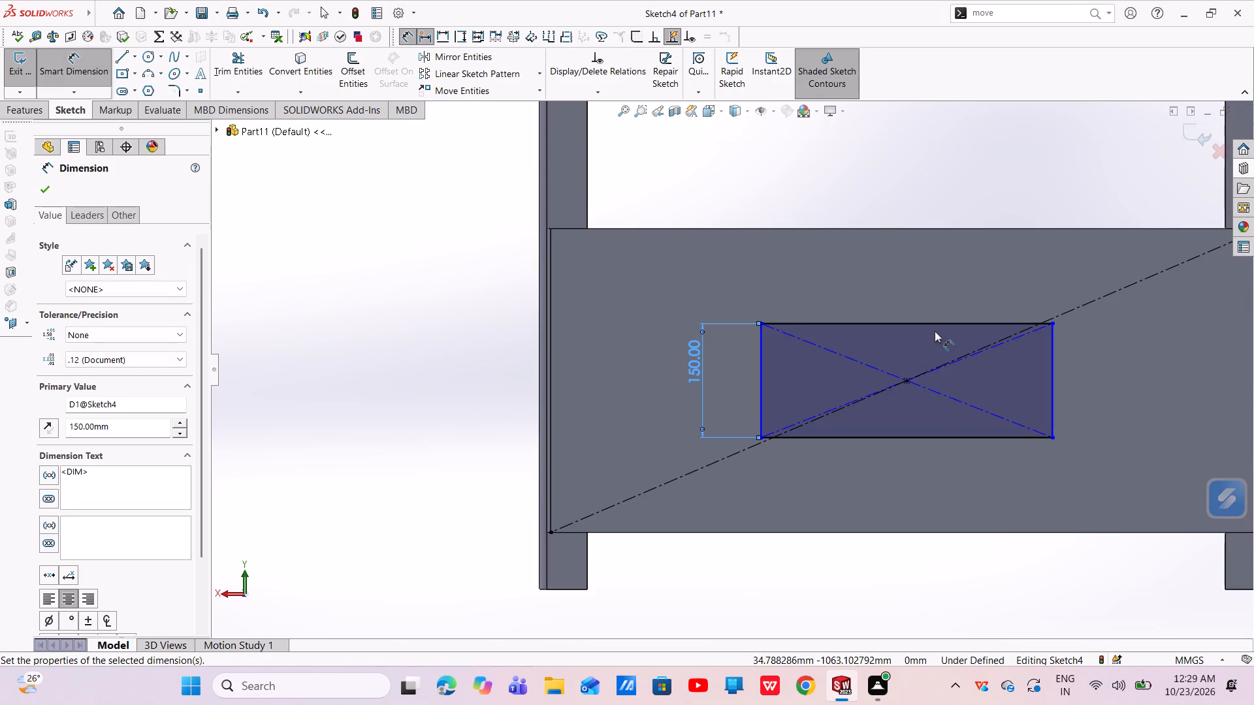
left_click(939, 322)
left_click(907, 283)
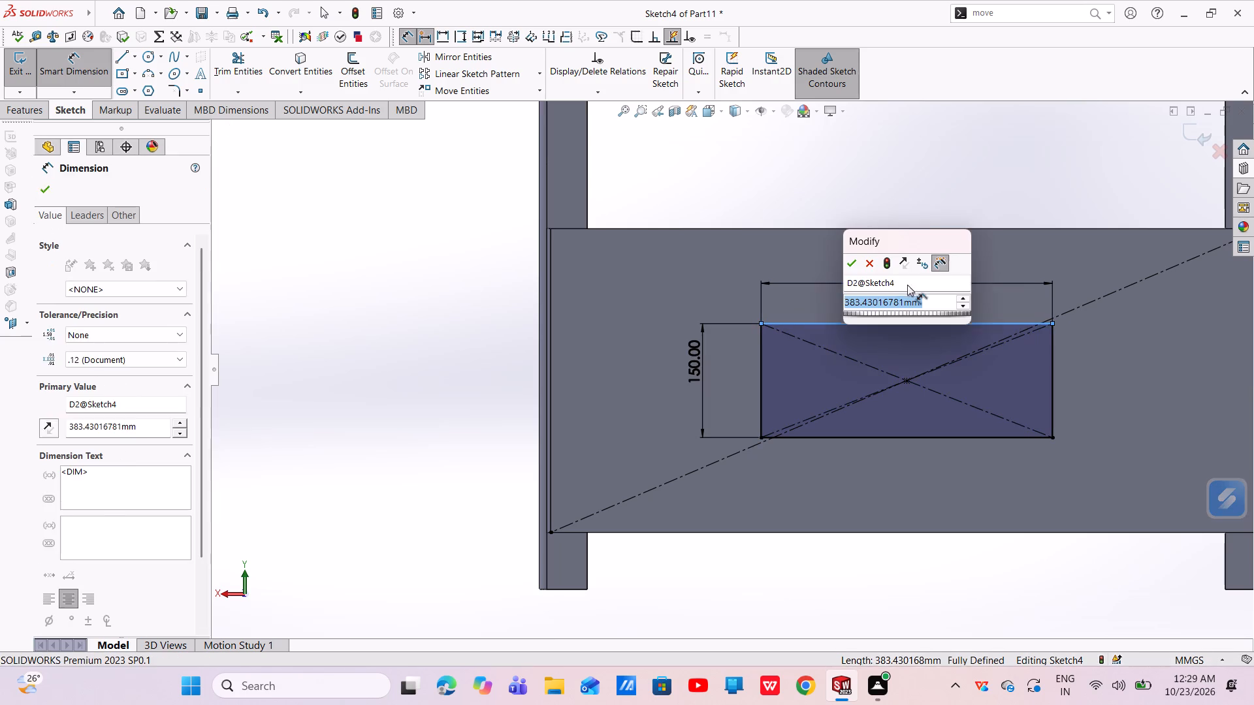
key("BackSpace")
type("300")
key("Return")
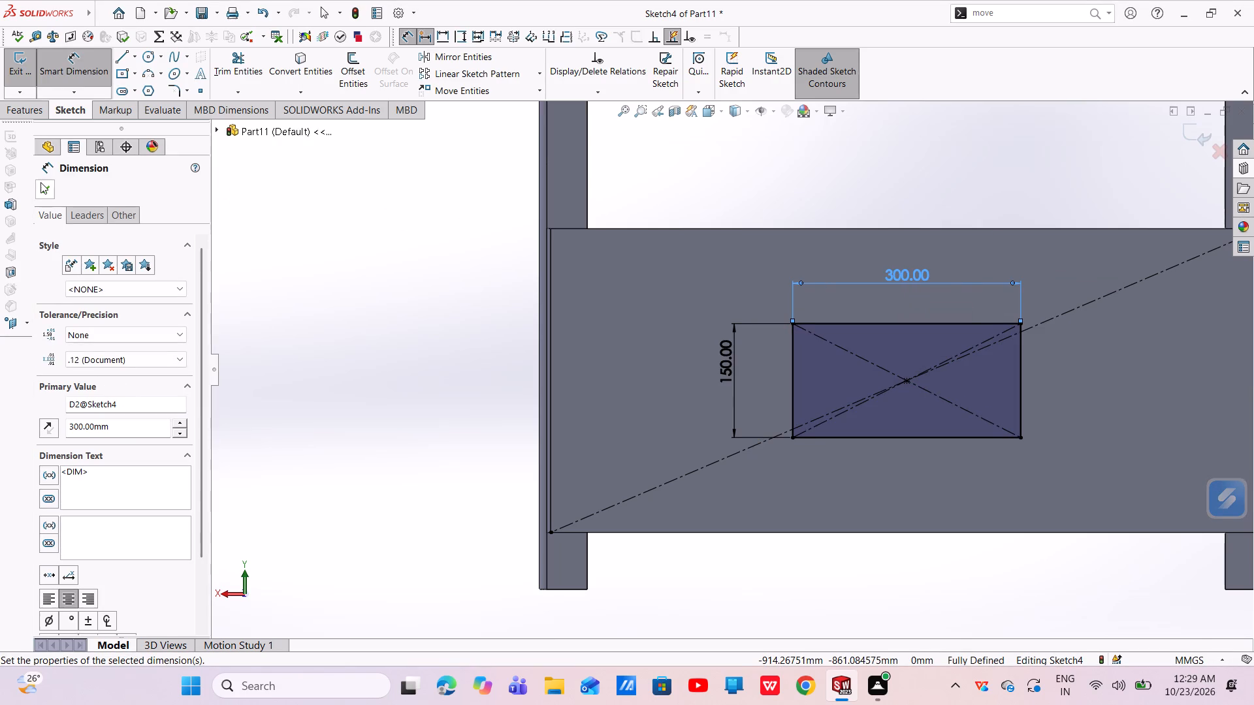
Cut-extrude the 300 x 150 mm rectangle through the cross member's web, Up To Next, with the web's face as the direction reference.
left_click(44, 187)
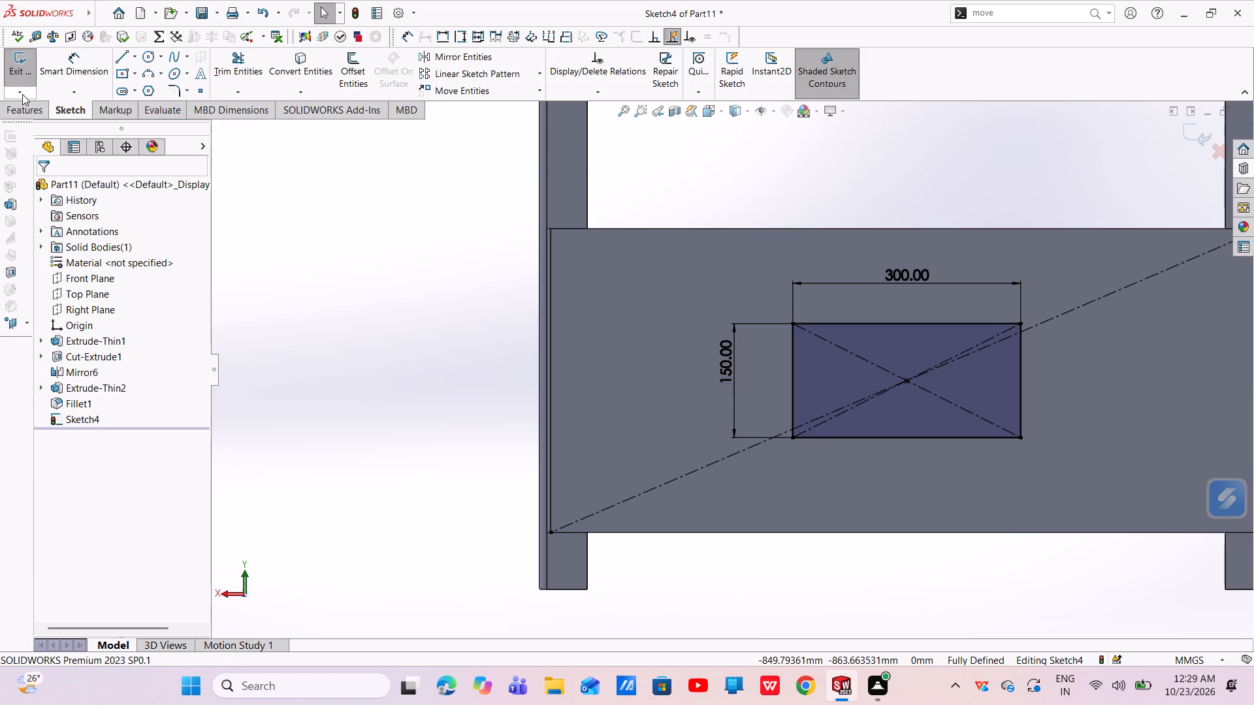
left_click(12, 110)
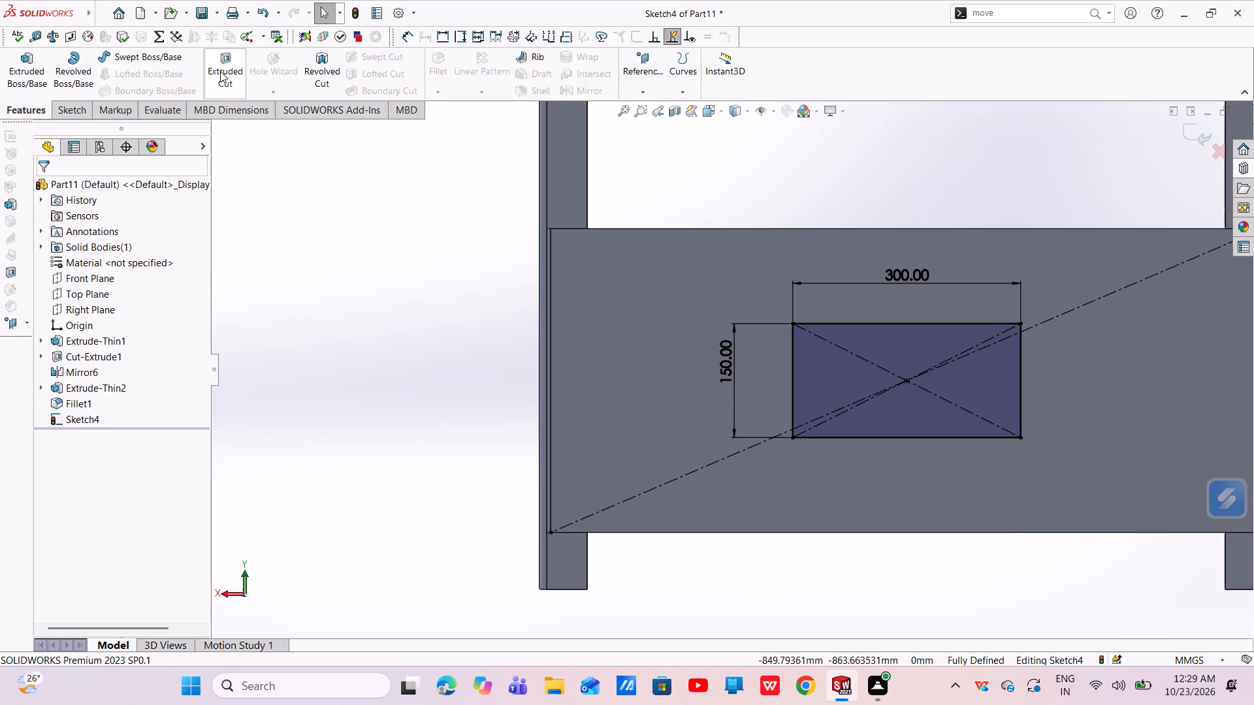
left_click(220, 71)
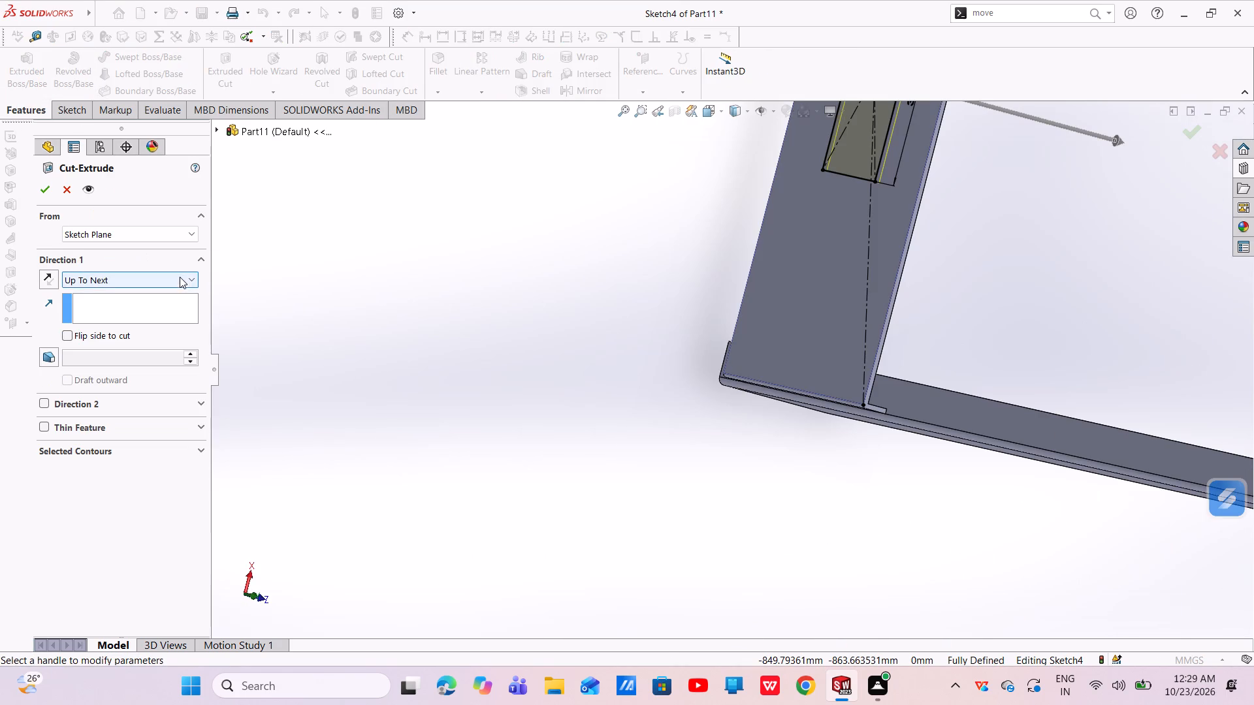
left_click(180, 277)
left_click(133, 328)
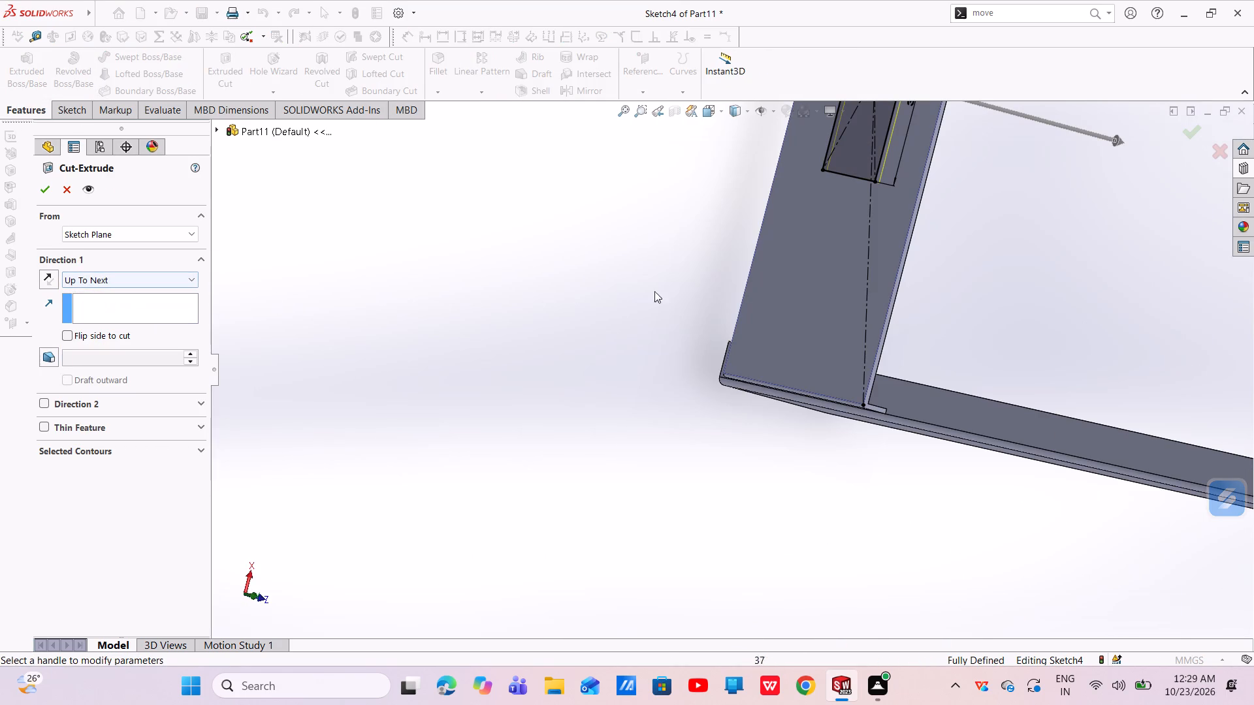
left_click(889, 213)
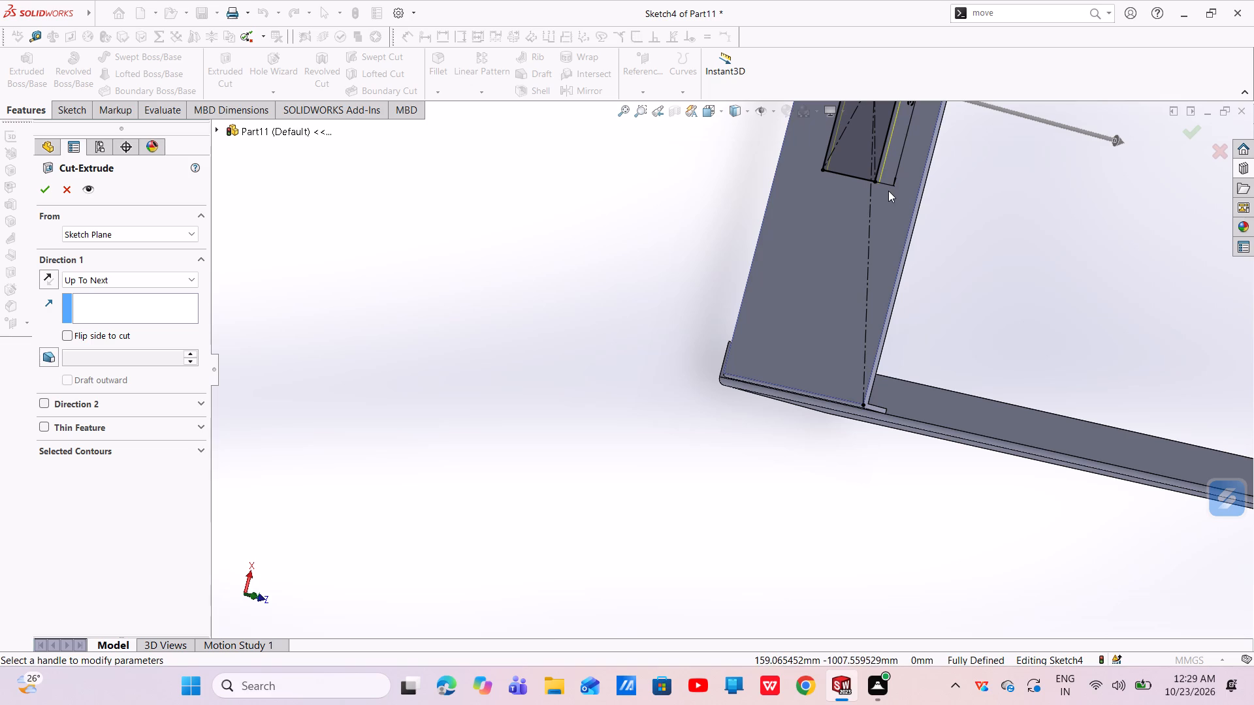
left_click(84, 307)
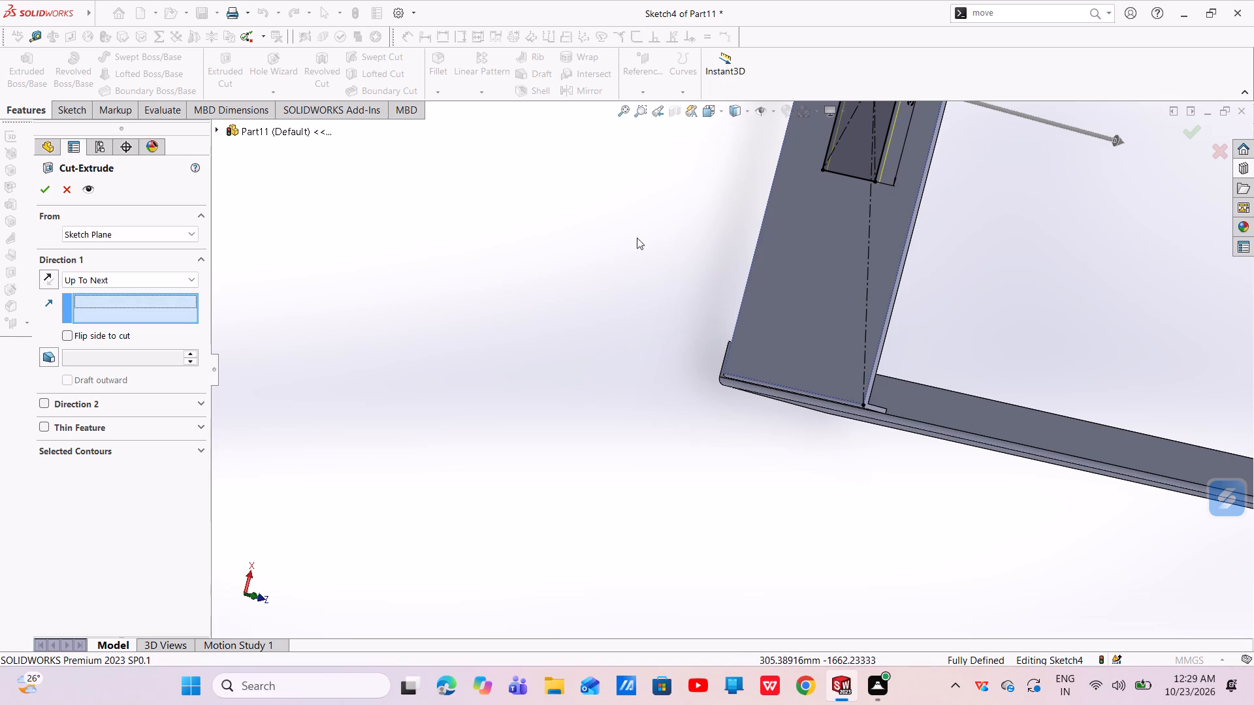
left_click(799, 231)
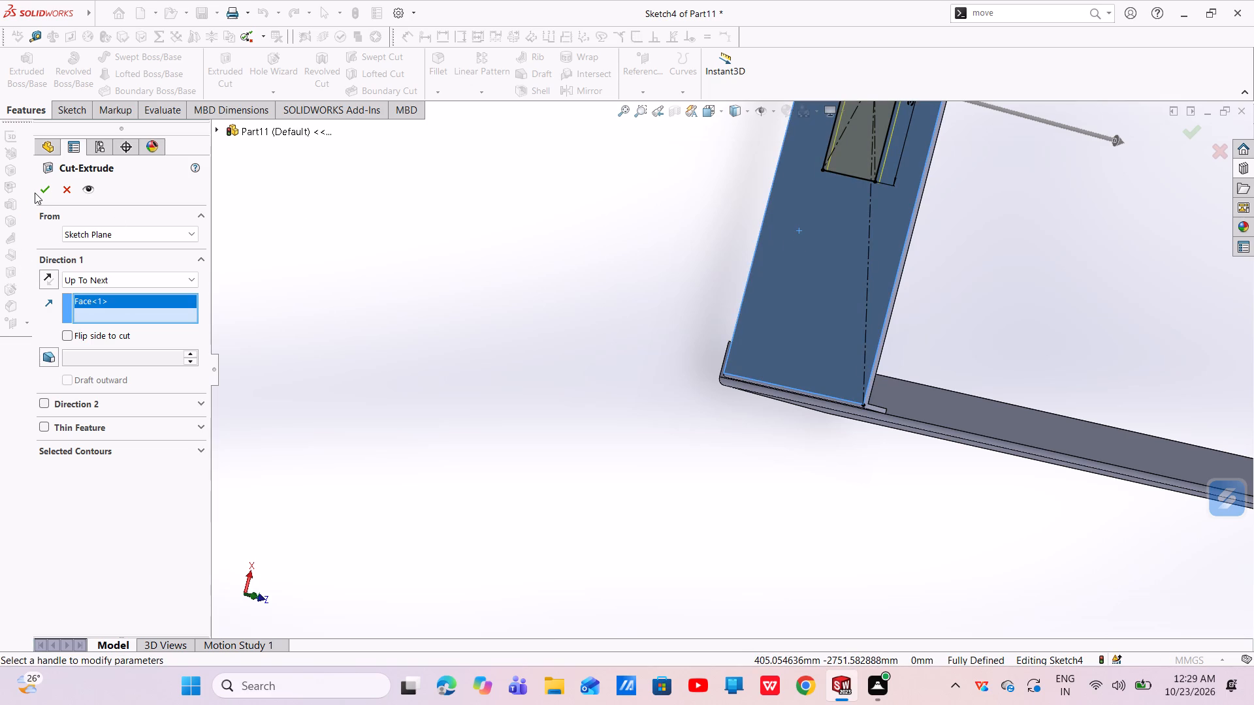
left_click(35, 193)
left_click(47, 193)
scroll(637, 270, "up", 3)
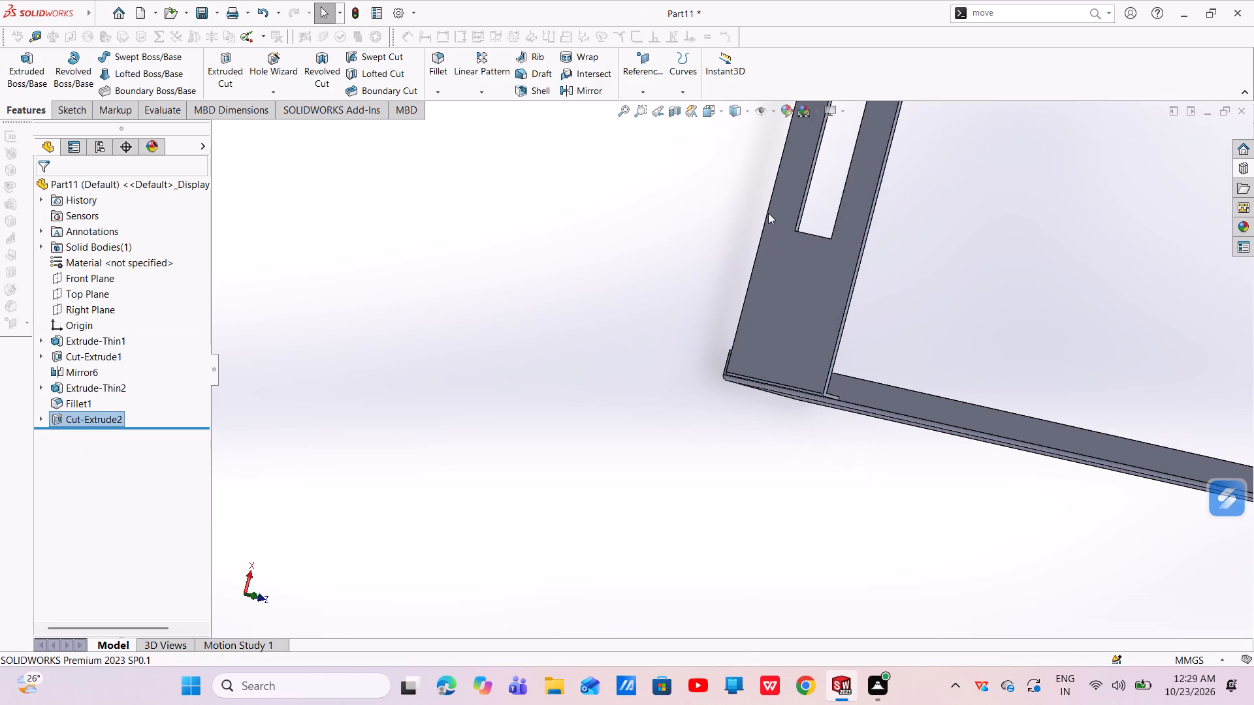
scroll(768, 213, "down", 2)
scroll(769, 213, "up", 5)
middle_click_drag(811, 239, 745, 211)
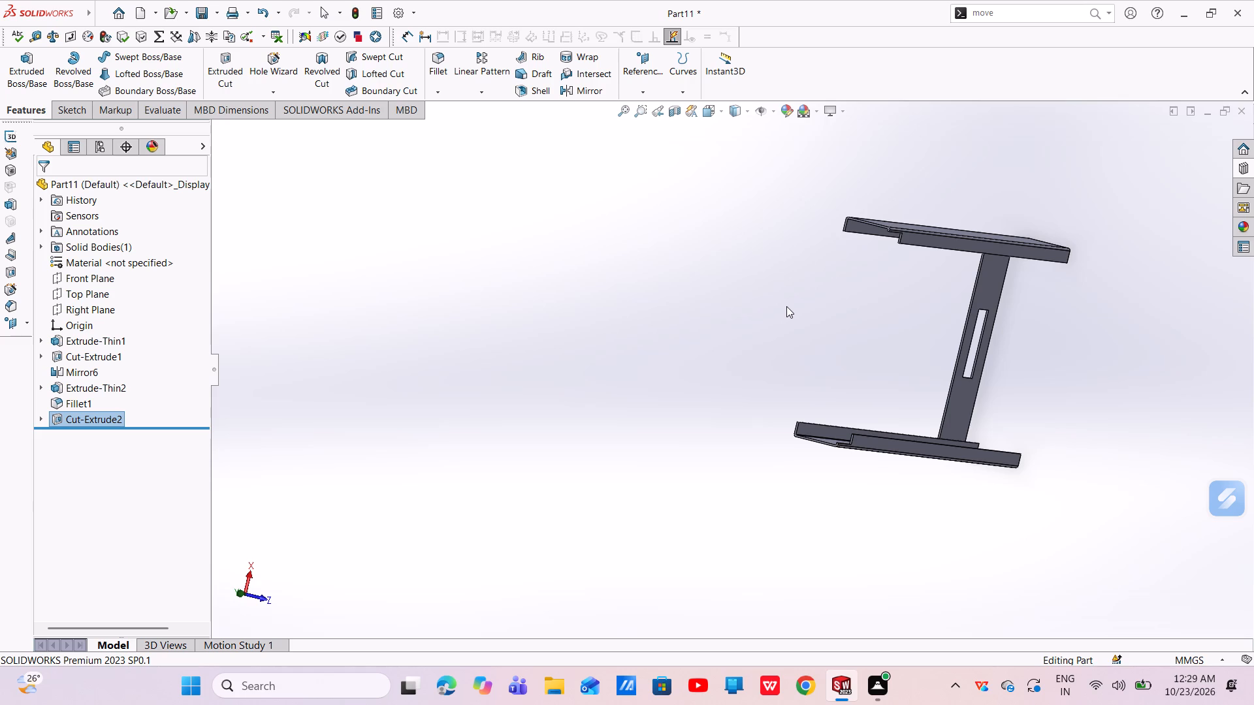
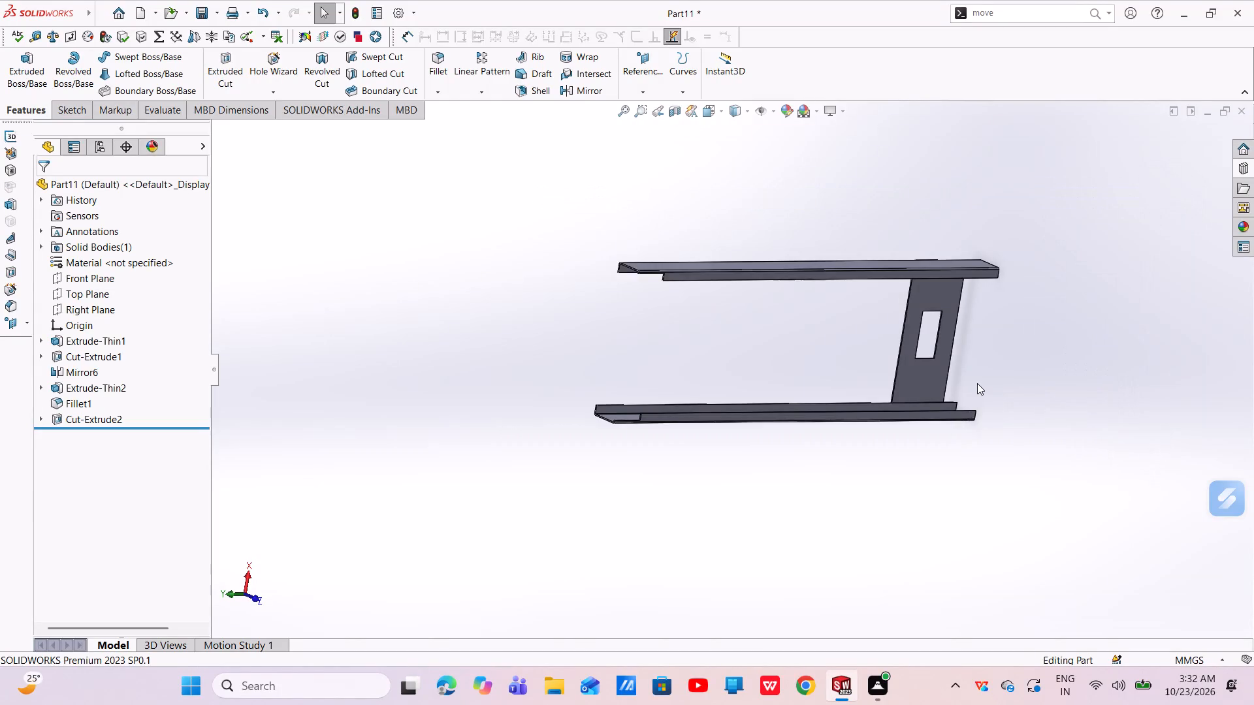
Examine up close the joint where the cross member's bent flange meets the filleted C-channel.
scroll(977, 383, "down", 2)
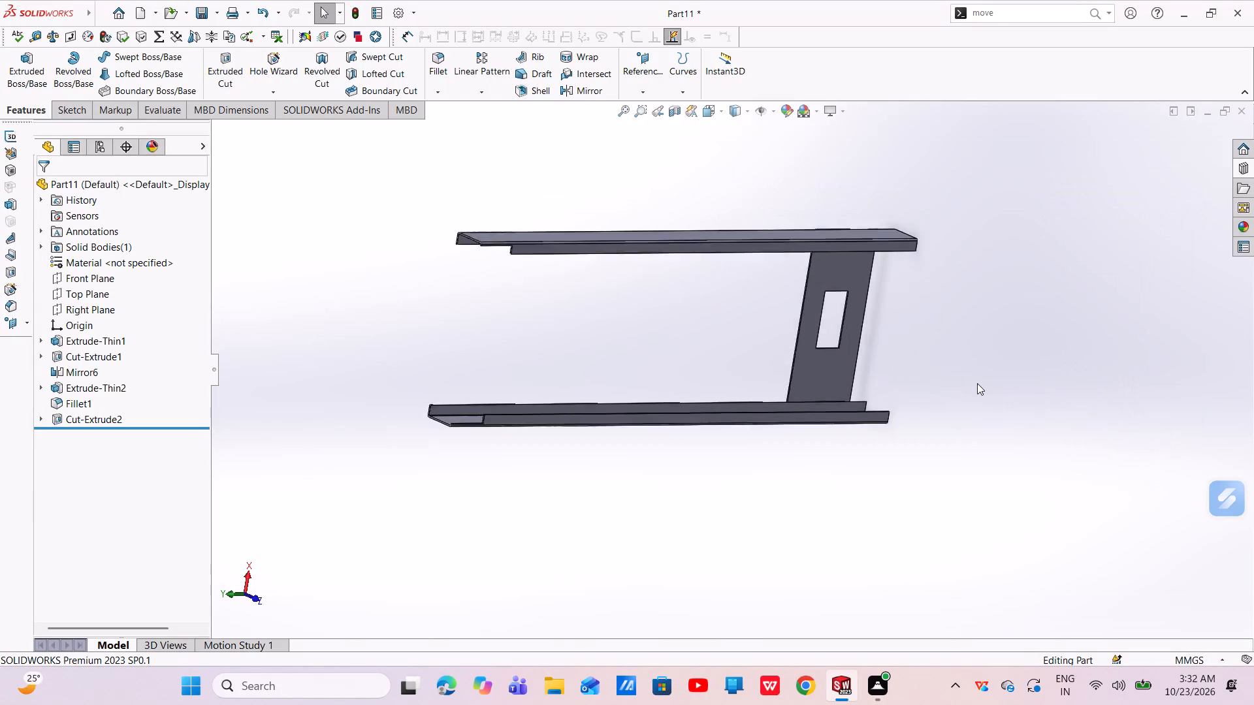
scroll(977, 383, "down", 4)
scroll(569, 392, "down", 9)
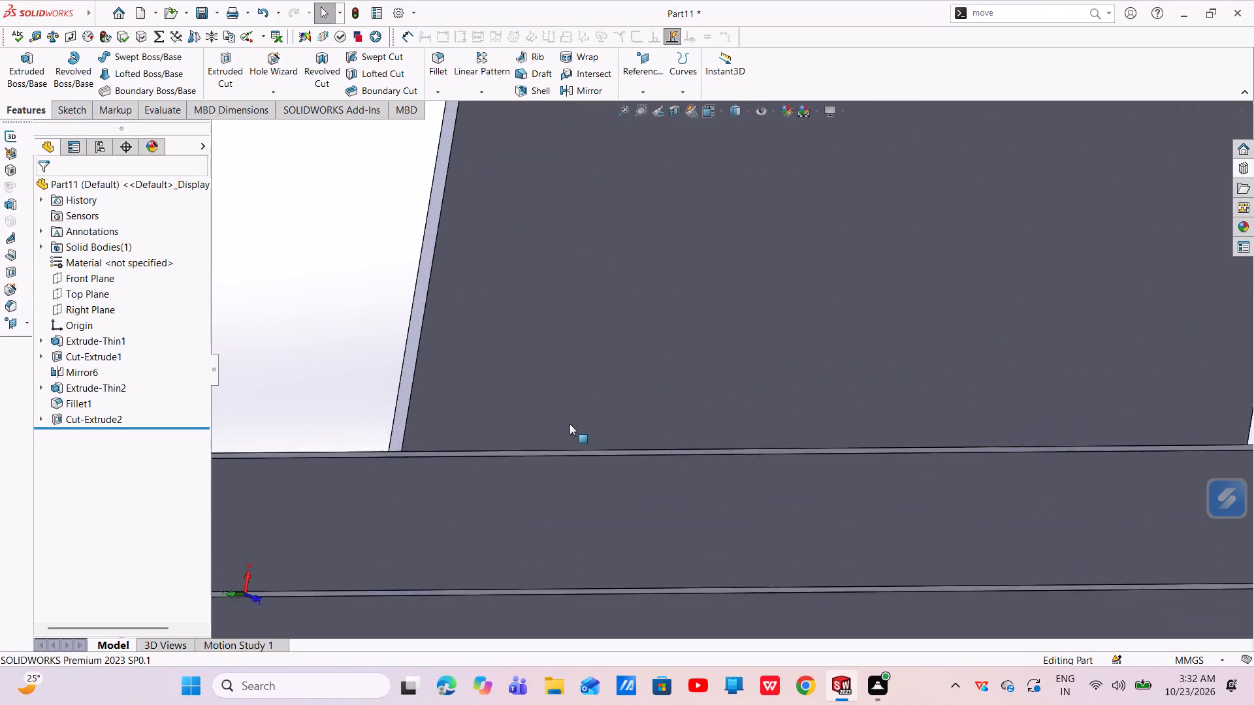
scroll(570, 424, "down", 2)
scroll(570, 424, "up", 6)
middle_click_drag(570, 424, 698, 461)
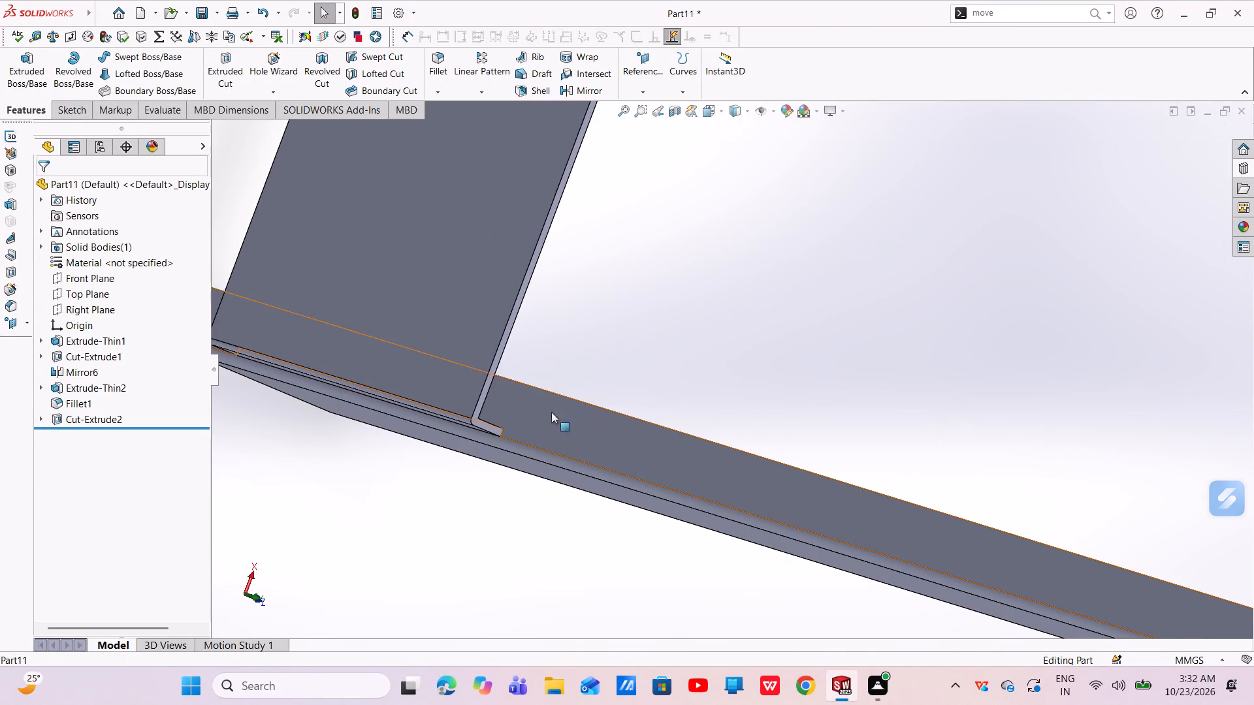
scroll(455, 419, "down", 7)
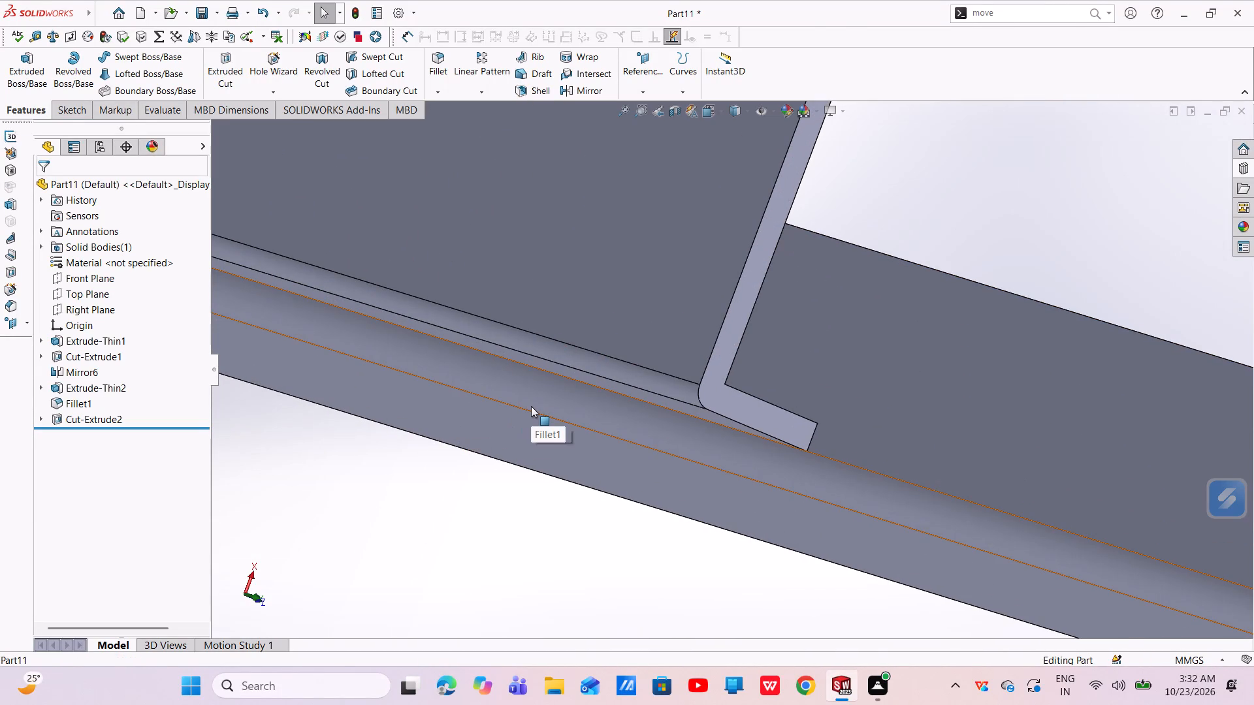
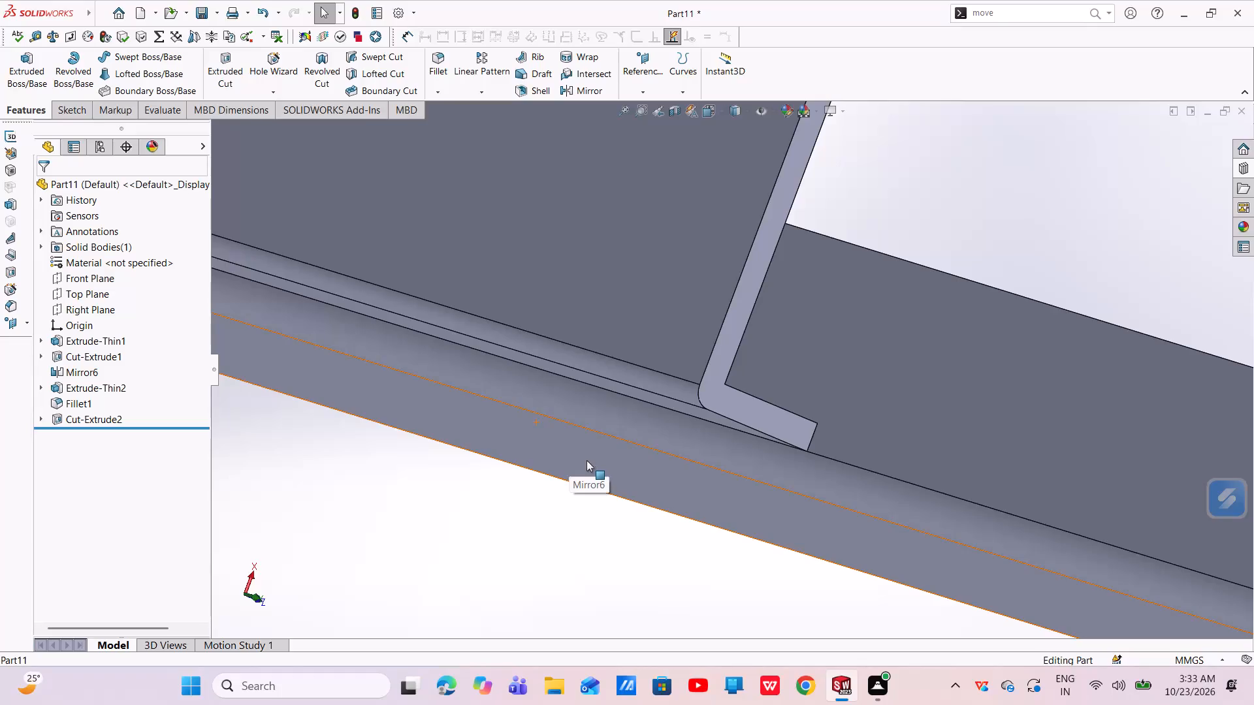
Start a fillet with a 25 mm radius on the first inner corner edge of the cross member's rectangular cutout.
scroll(678, 454, "down", 2)
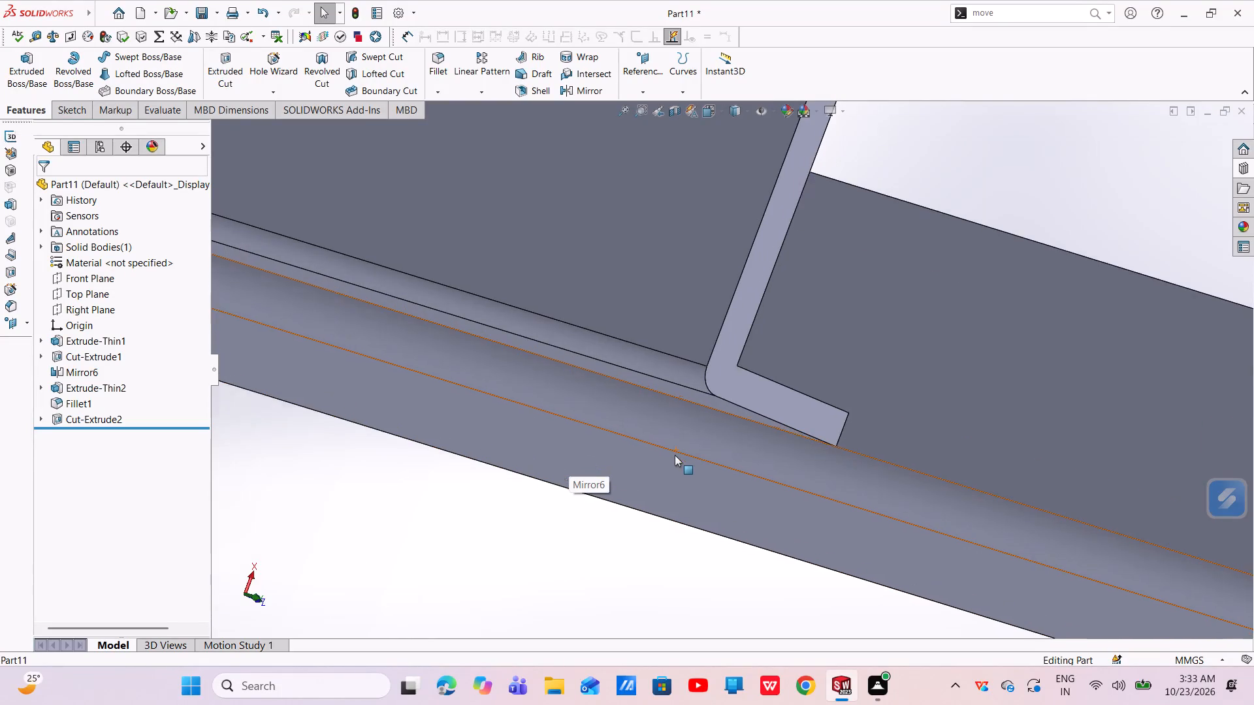
scroll(673, 455, "up", 10)
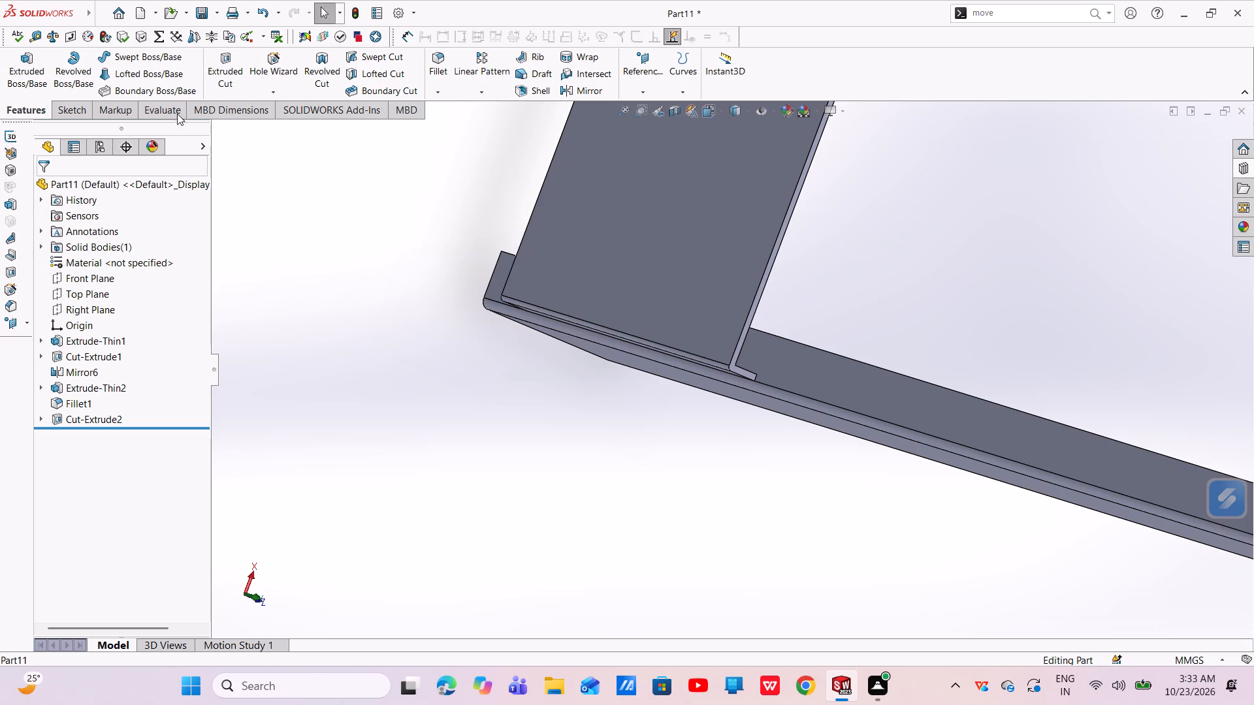
left_click(441, 67)
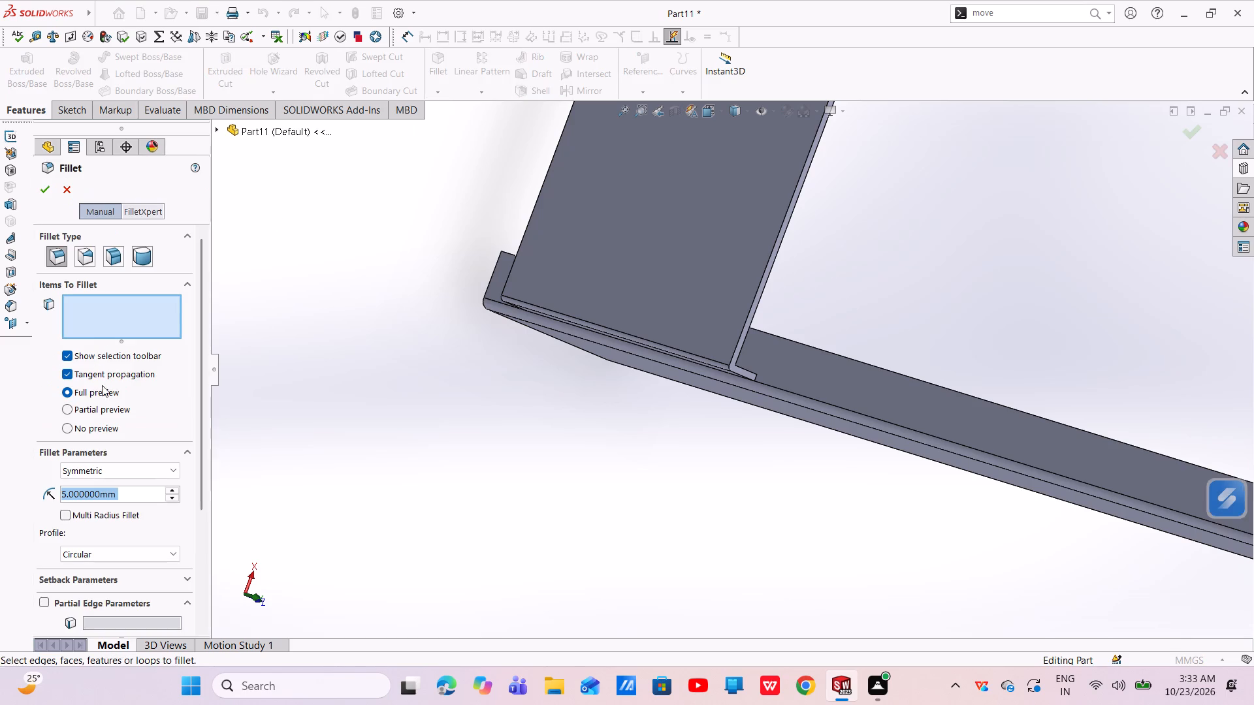
key("BackSpace")
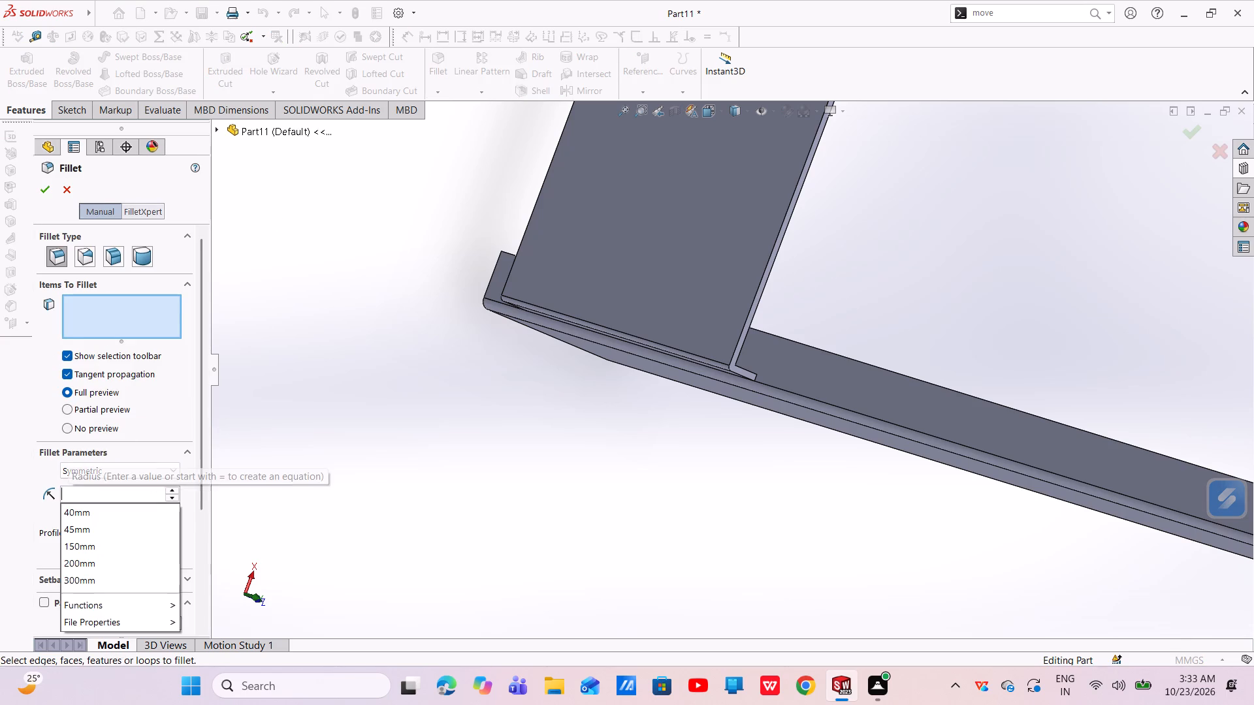
type("25")
key("Return")
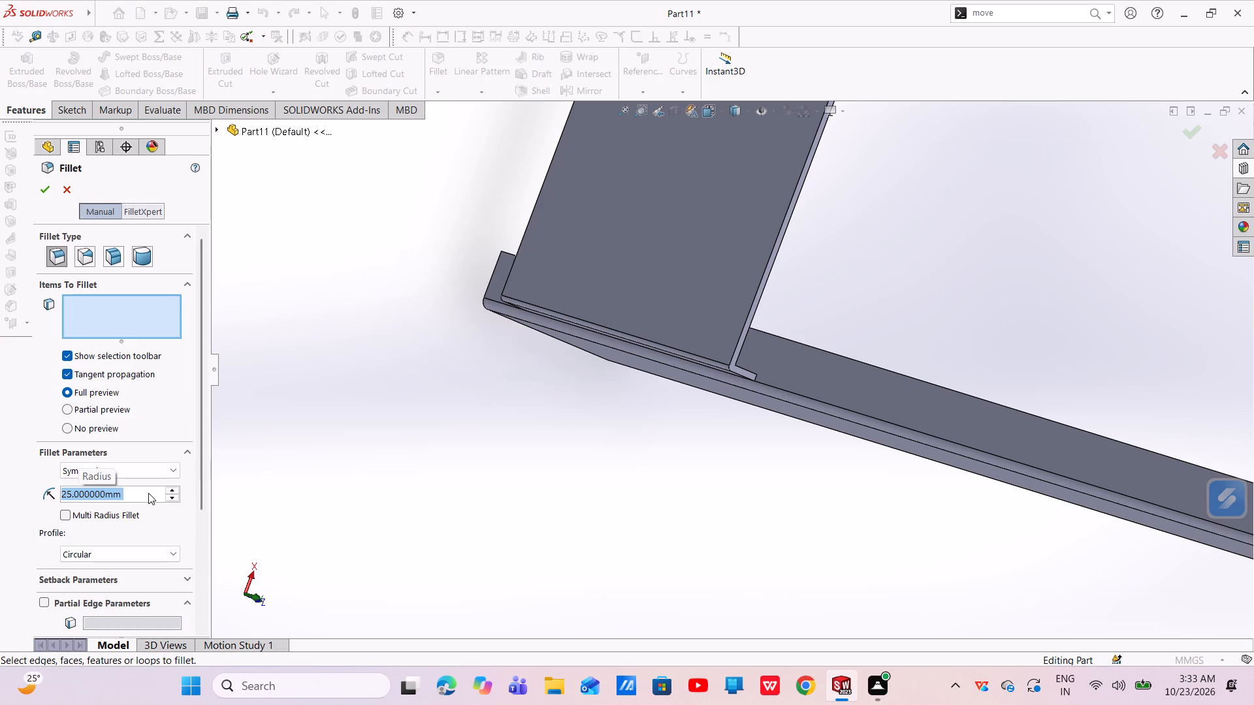
scroll(430, 386, "up", 2)
scroll(522, 315, "up", 3)
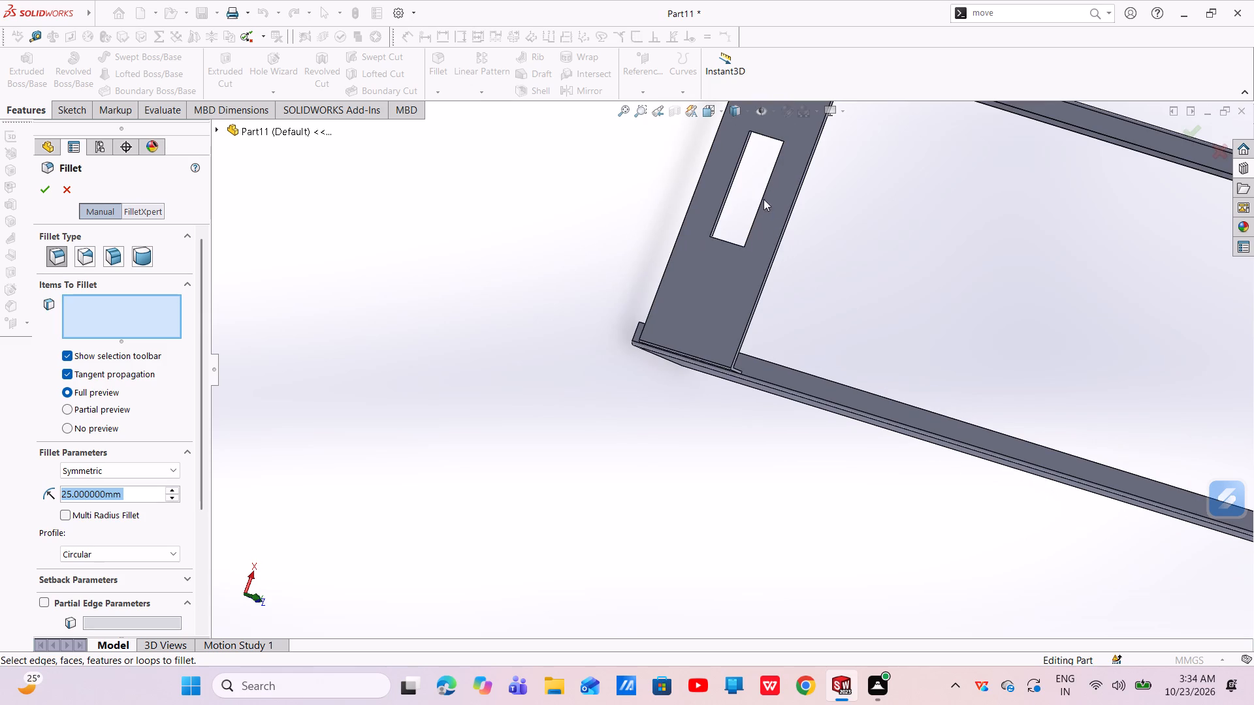
scroll(771, 184, "down", 5)
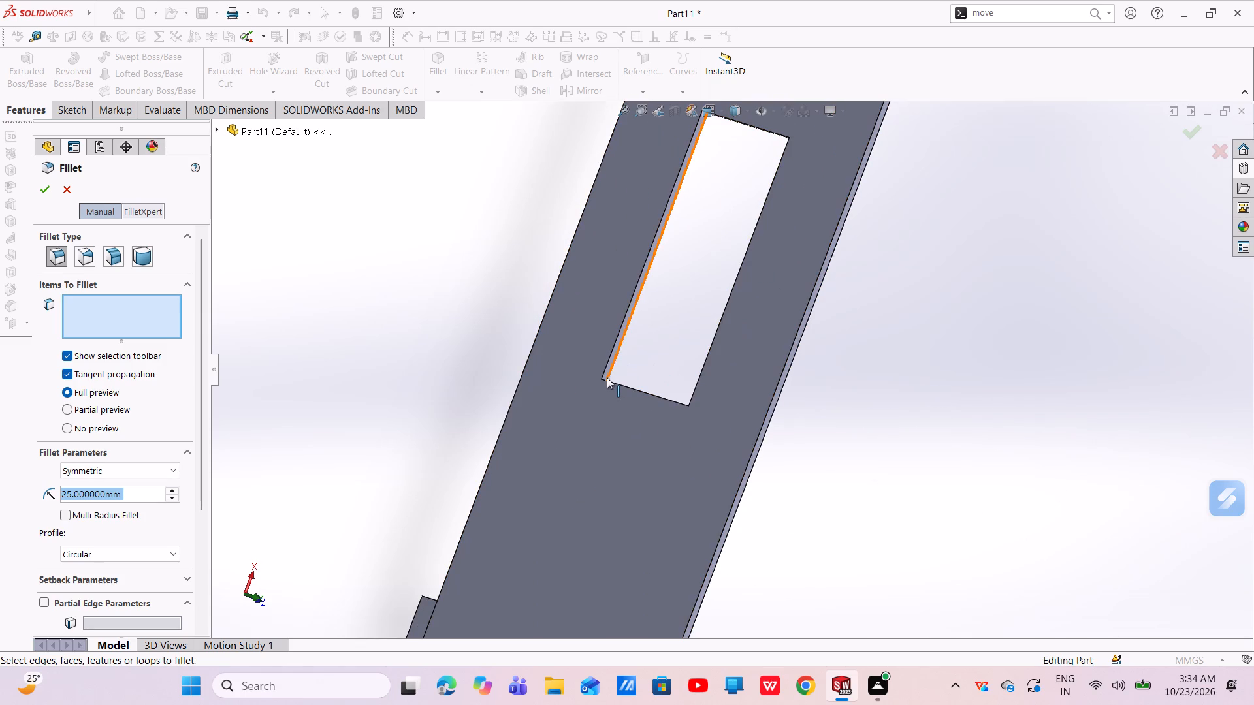
scroll(611, 364, "down", 8)
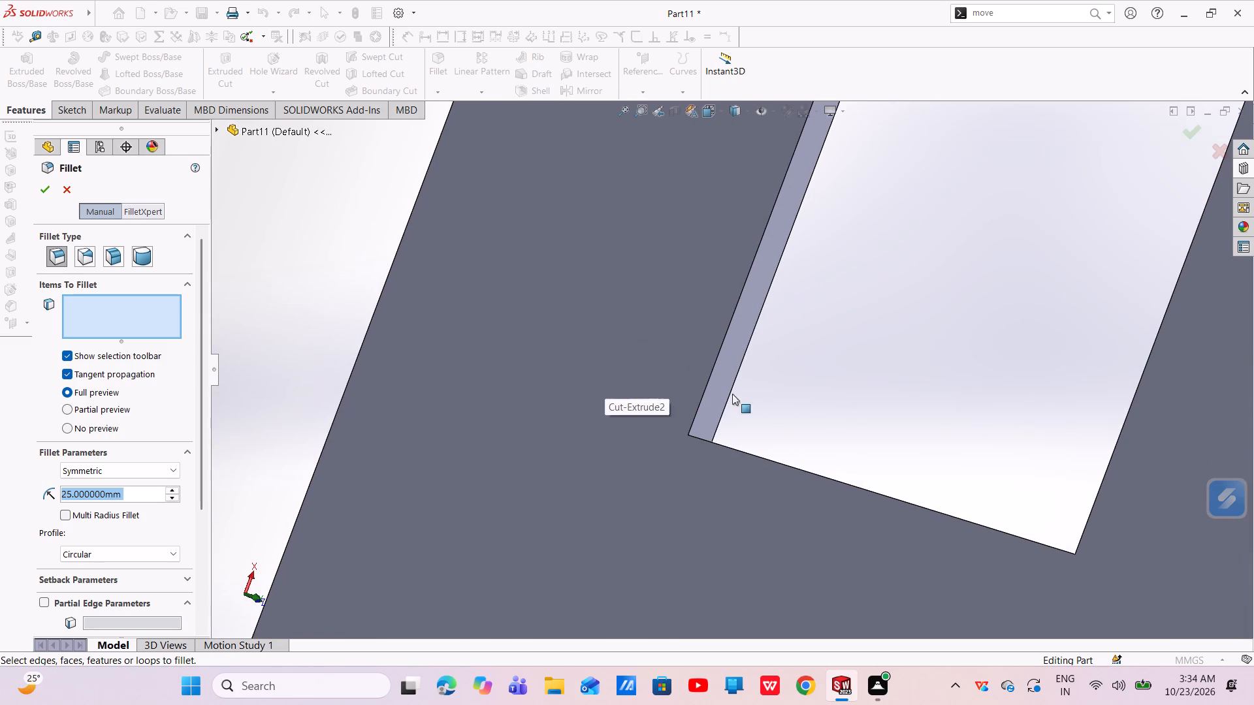
middle_click_drag(751, 397, 709, 457)
scroll(708, 413, "down", 1)
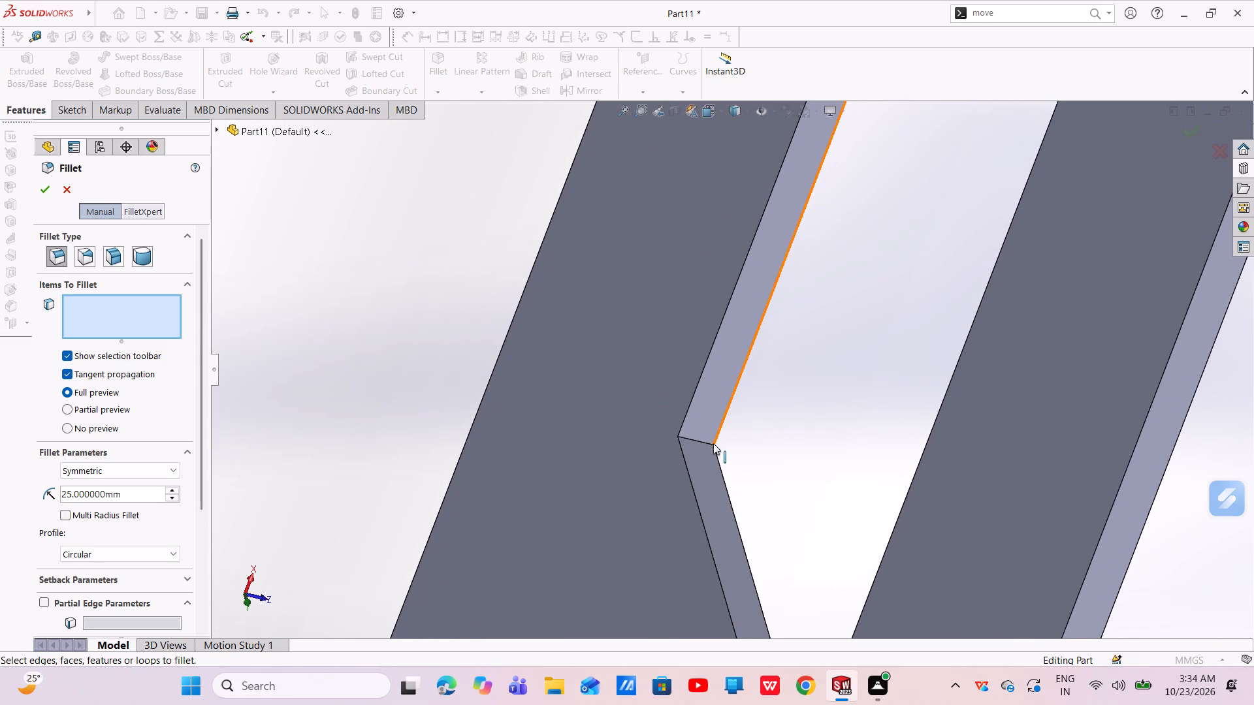
left_click(696, 441)
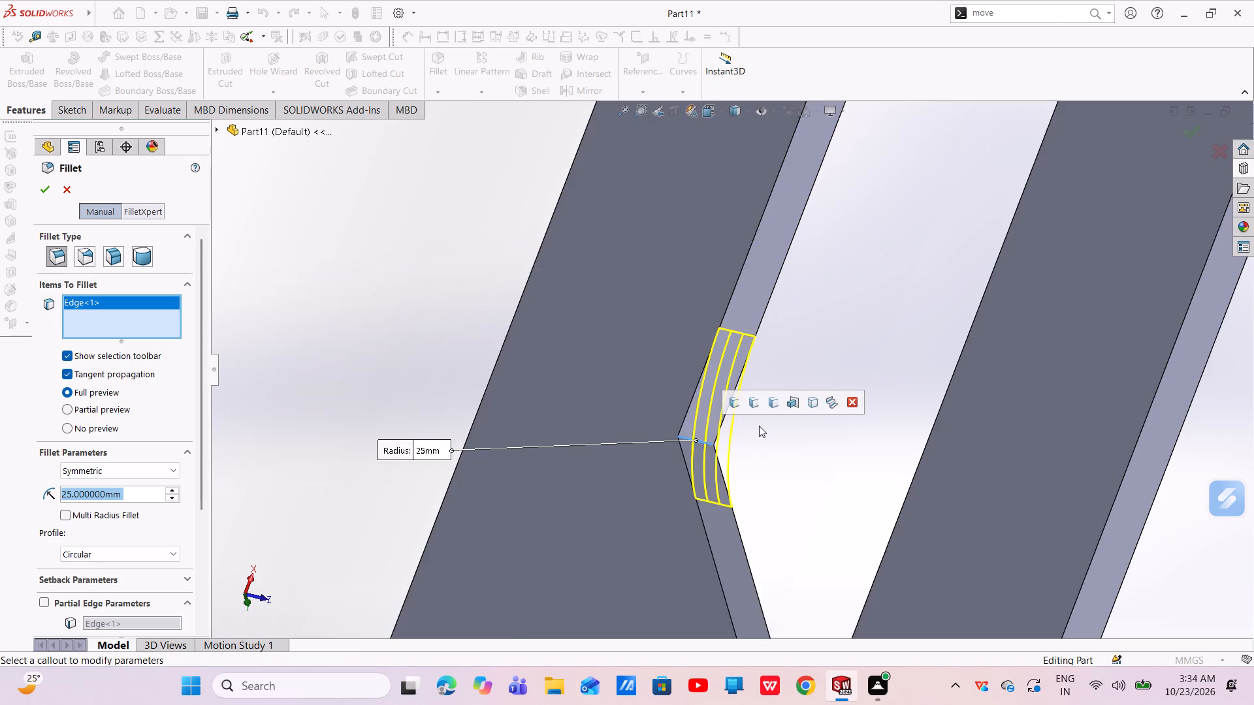
Add the corner edge at the other end of the cutout's same long side to the 25 mm fillet.
scroll(759, 426, "up", 5)
scroll(771, 300, "up", 4)
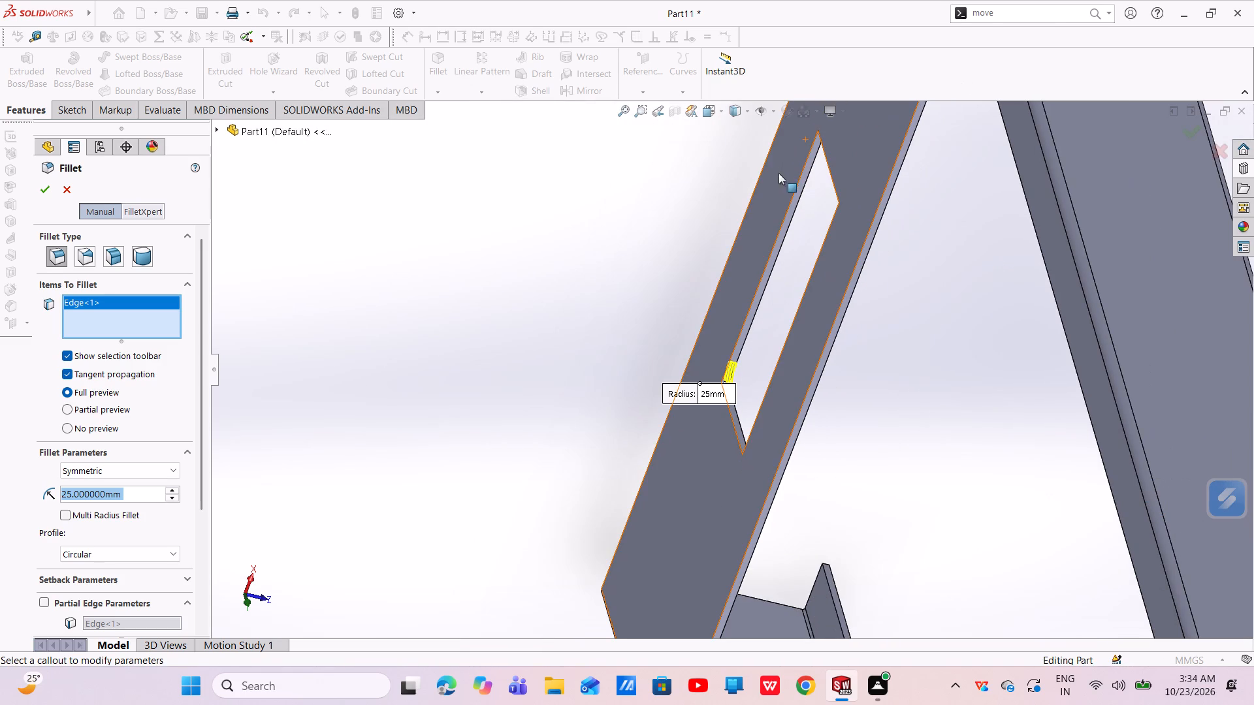
scroll(828, 168, "down", 7)
scroll(722, 211, "down", 5)
middle_click_drag(733, 215, 765, 220)
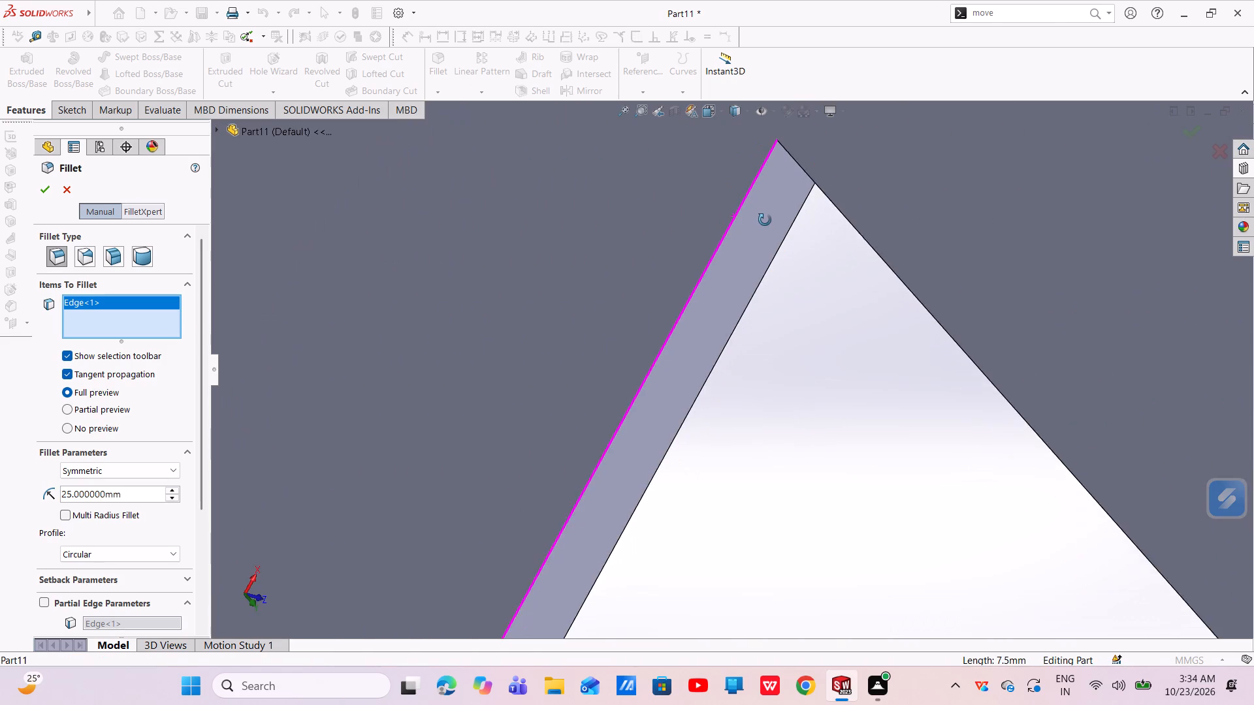
middle_click_drag(765, 220, 782, 231)
middle_click_drag(810, 238, 822, 185)
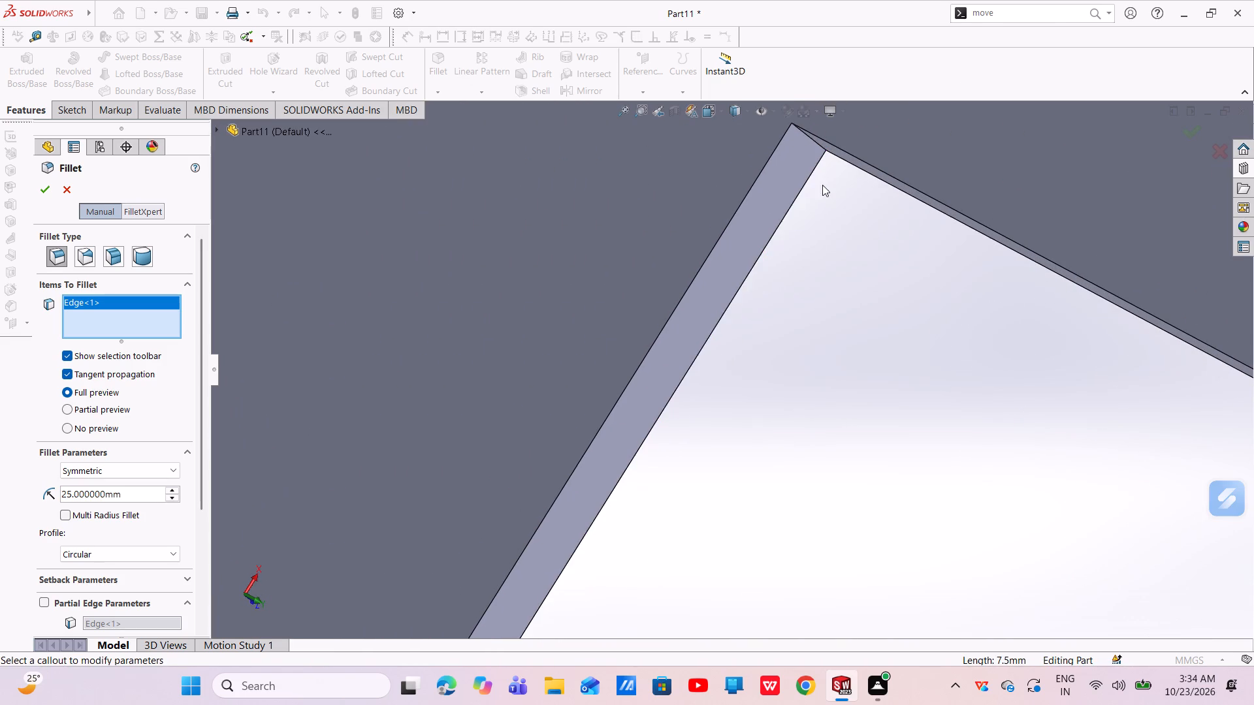
left_click(813, 142)
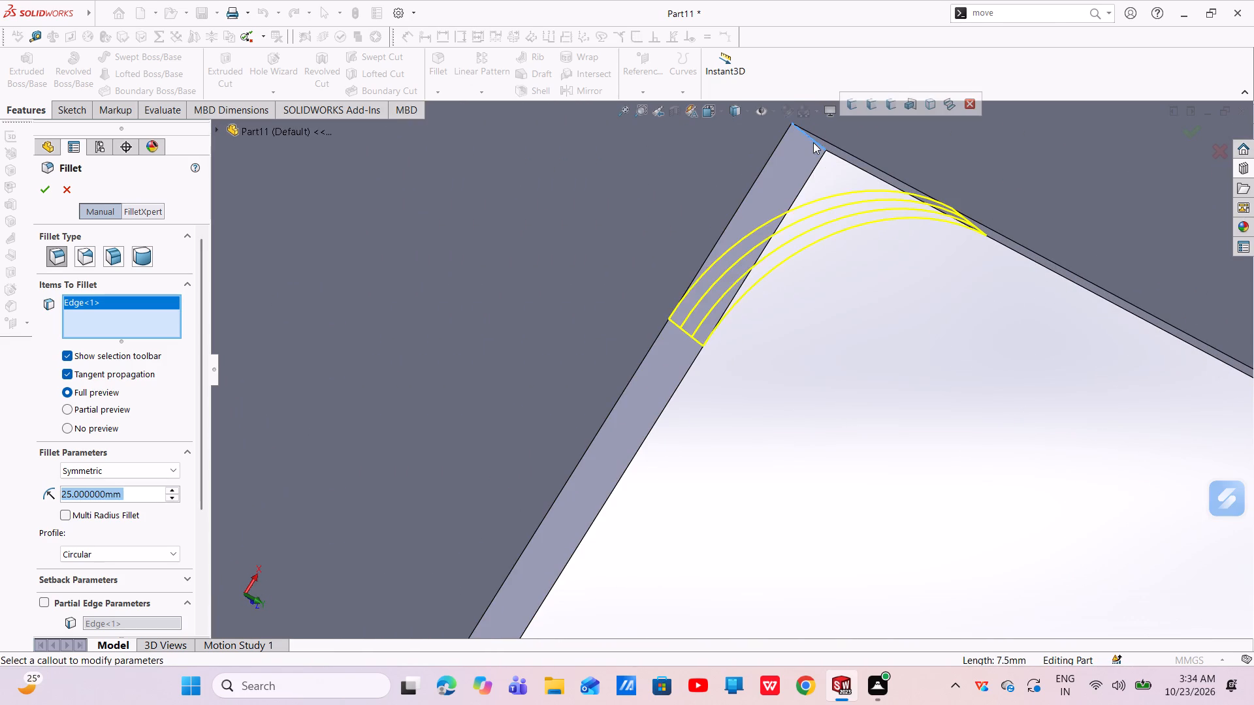
Add the third corner edge, across the cutout's short side from the first one, to the 25 mm fillet.
scroll(802, 197, "up", 10)
scroll(761, 288, "up", 5)
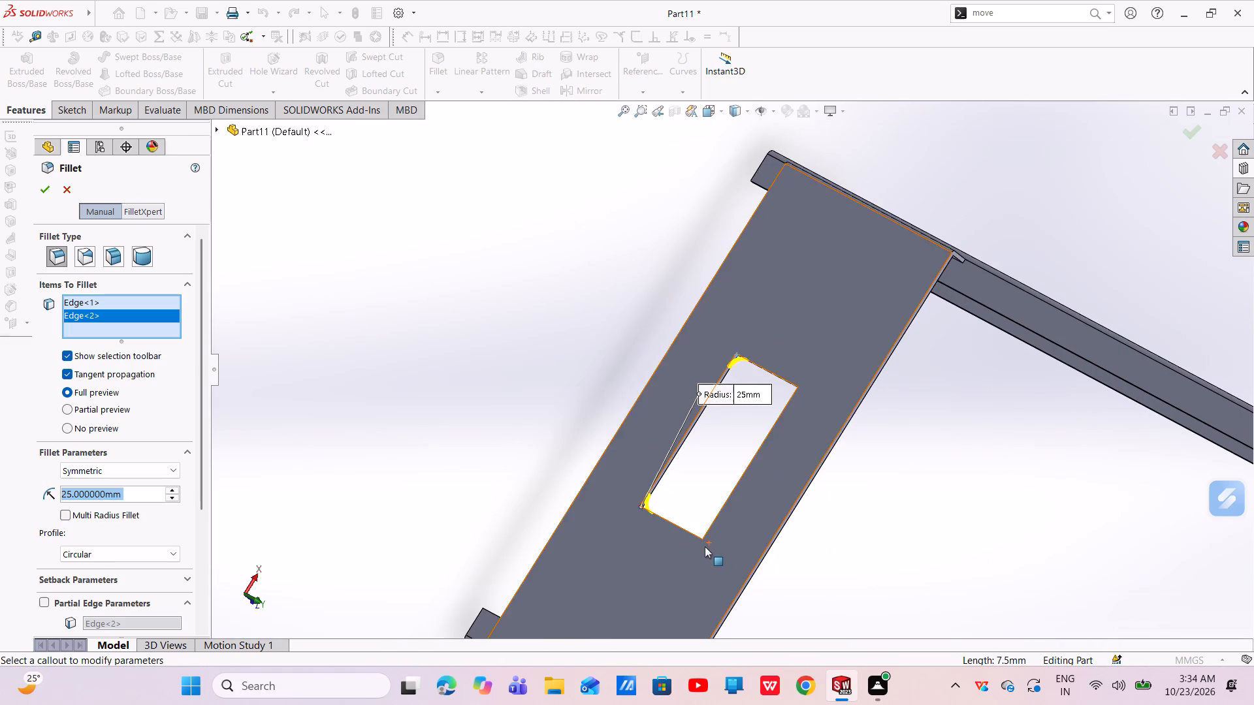
scroll(703, 546, "down", 5)
middle_click_drag(700, 452, 744, 597)
scroll(700, 452, "down", 1)
scroll(730, 557, "up", 3)
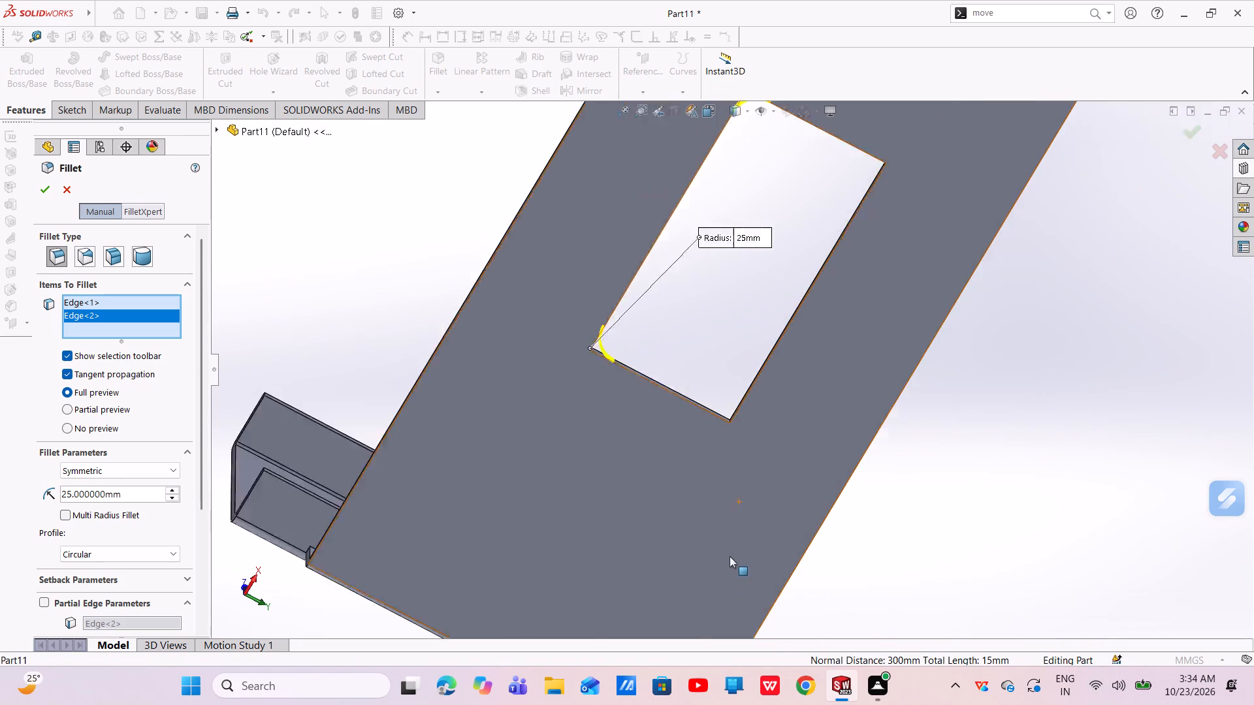
scroll(730, 556, "up", 2)
middle_click_drag(744, 439, 765, 586)
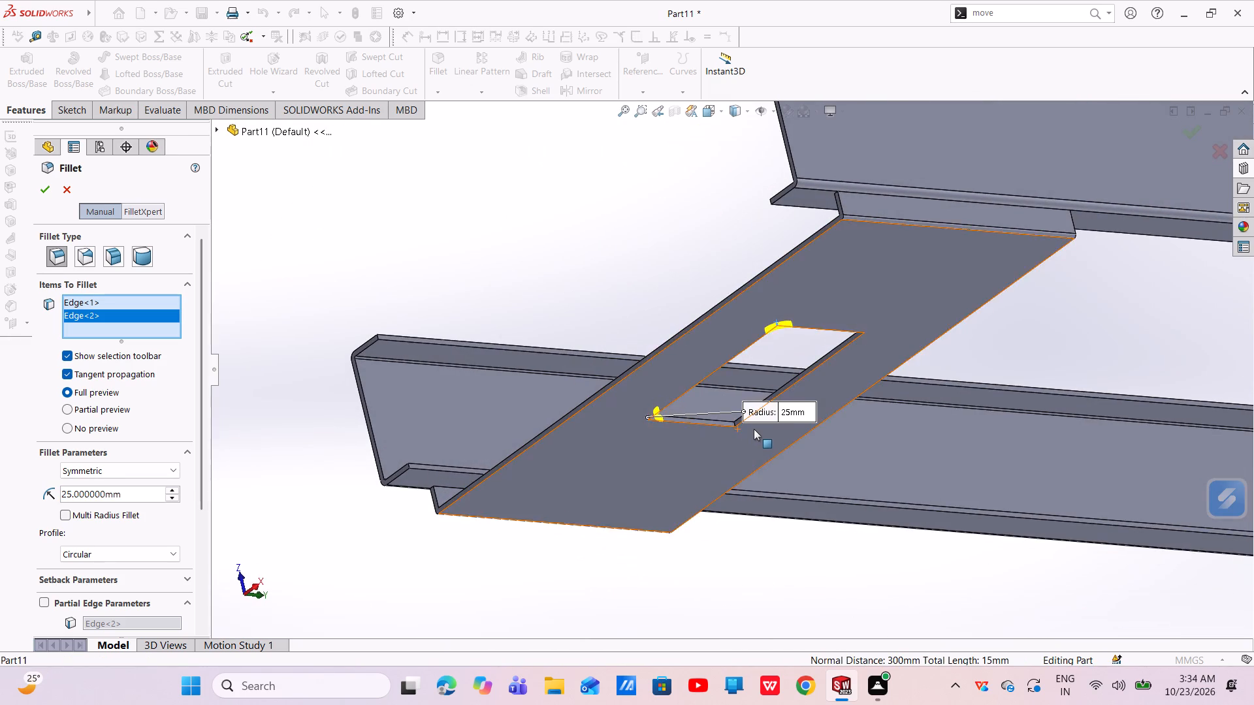
scroll(754, 429, "down", 7)
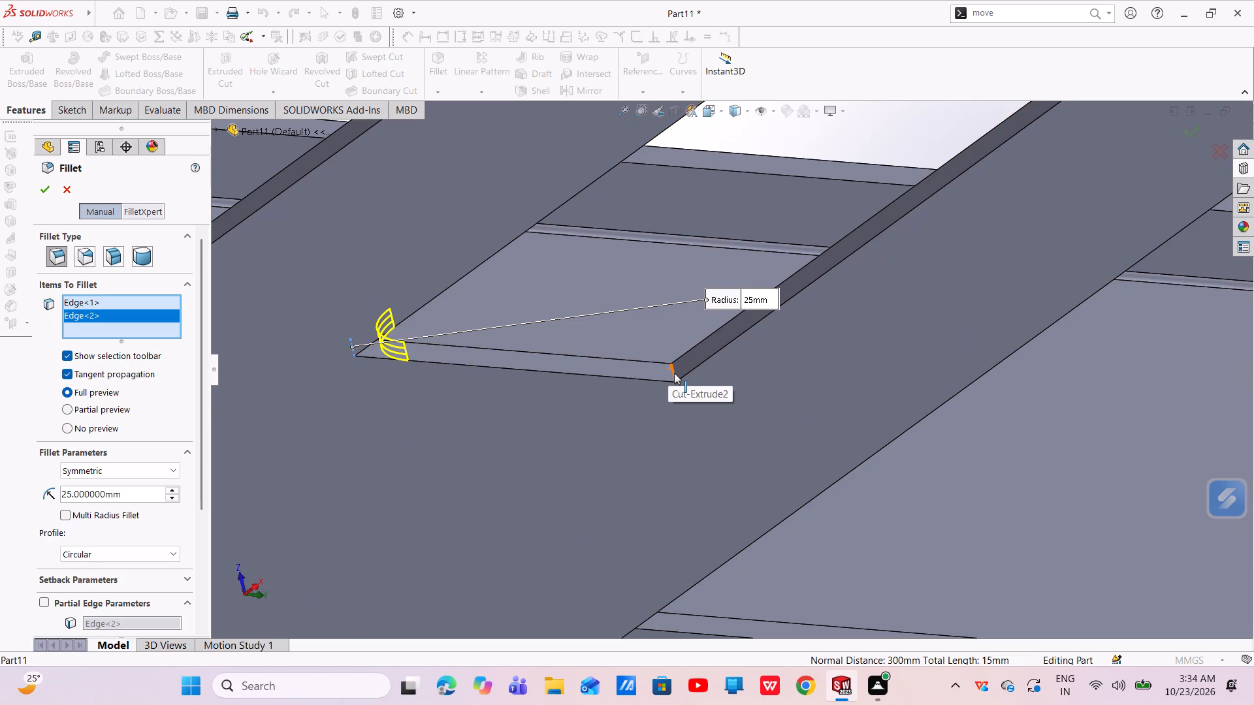
left_click(674, 373)
Add the cutout's remaining corner edge and complete the 25 mm fillet on all four corners.
scroll(675, 373, "up", 4)
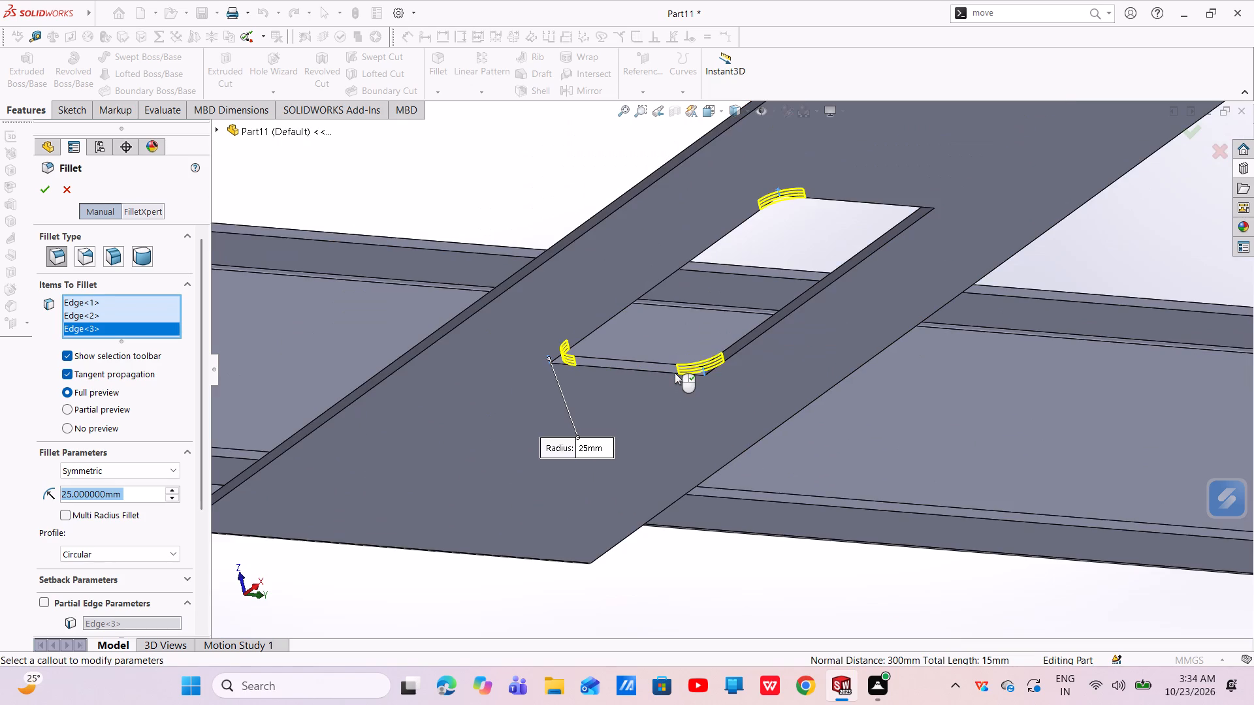
scroll(820, 302, "up", 1)
scroll(883, 243, "down", 5)
middle_click_drag(761, 359, 771, 356)
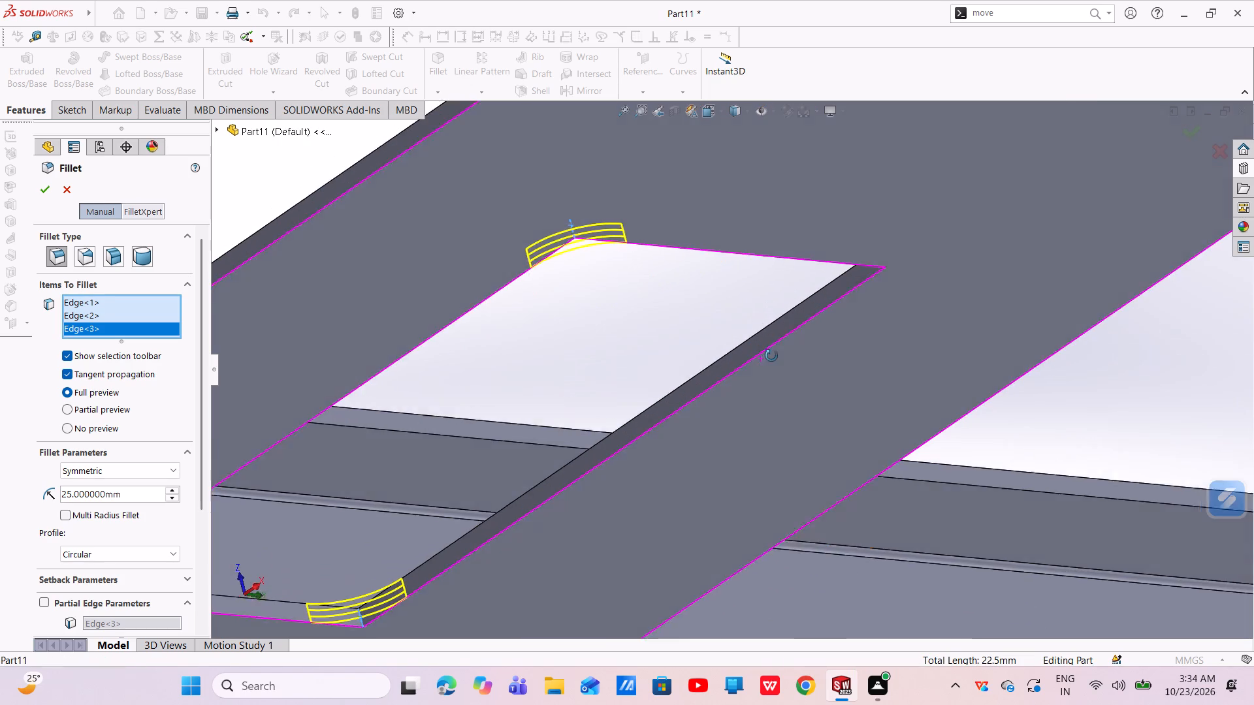
middle_click_drag(771, 356, 863, 297)
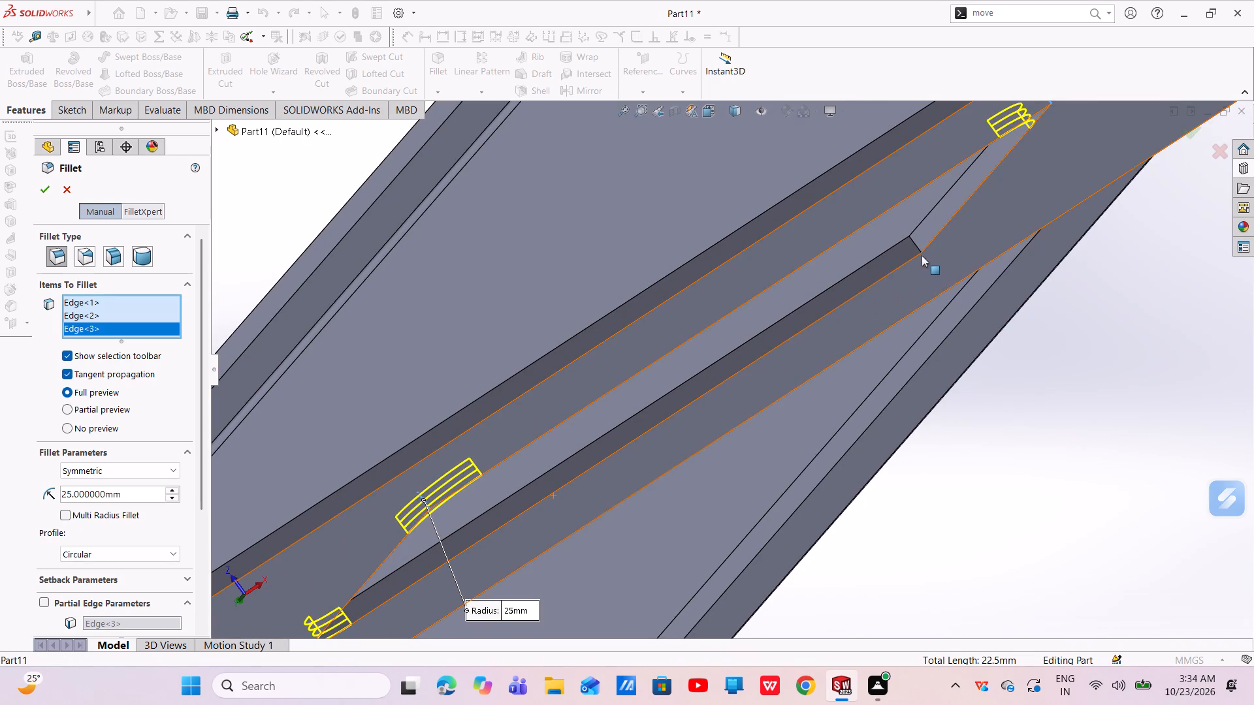
left_click(912, 242)
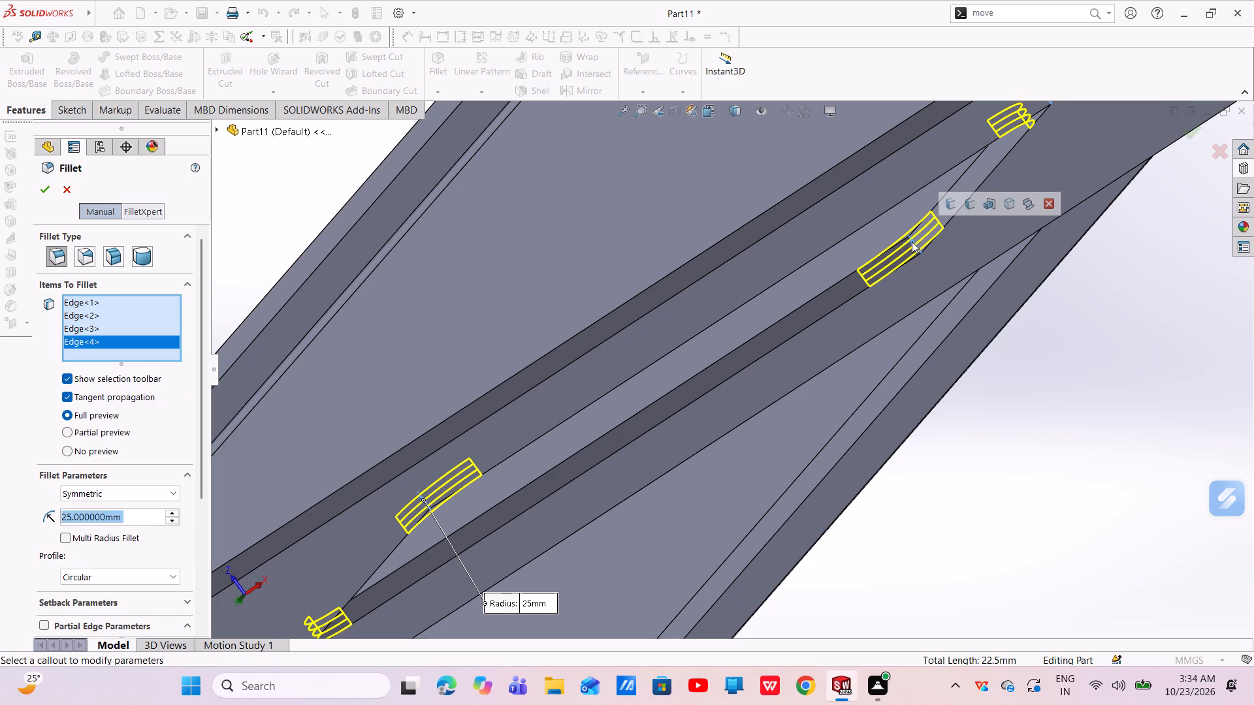
left_click(40, 188)
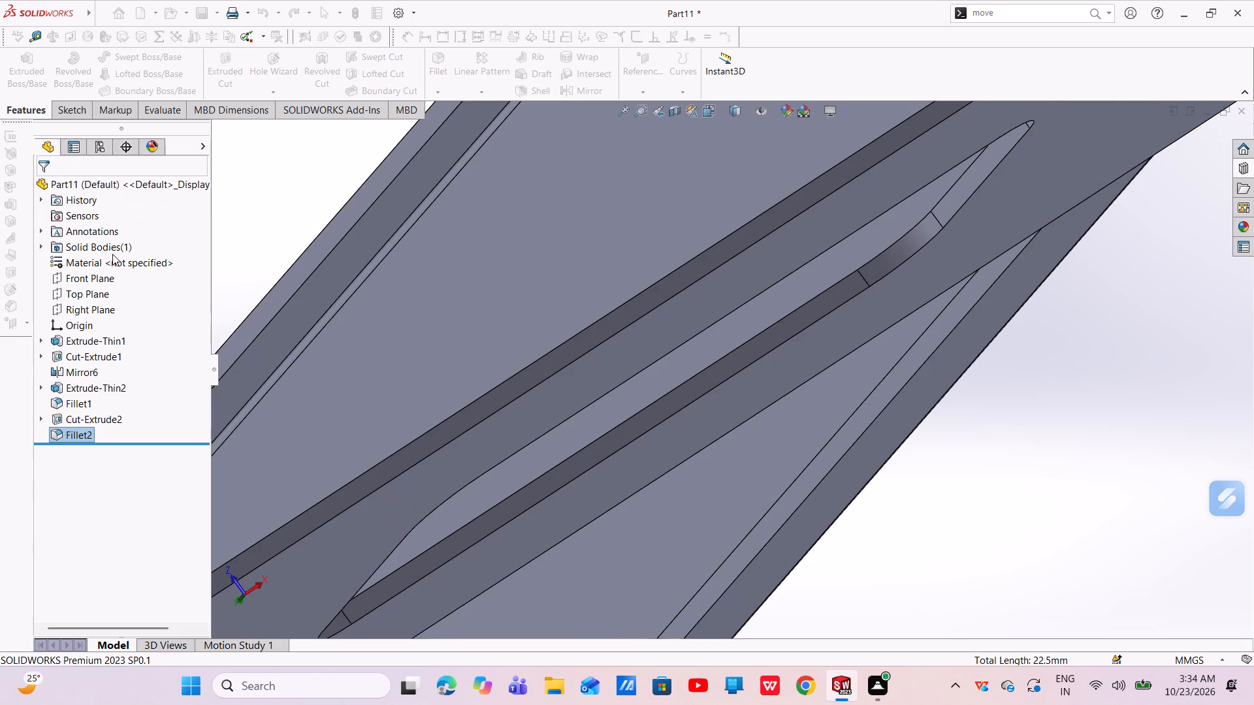
Start a new sketch on the outer face of the cross member's bent end flange, beside the C-channel.
scroll(639, 443, "up", 5)
middle_click_drag(671, 431, 634, 379)
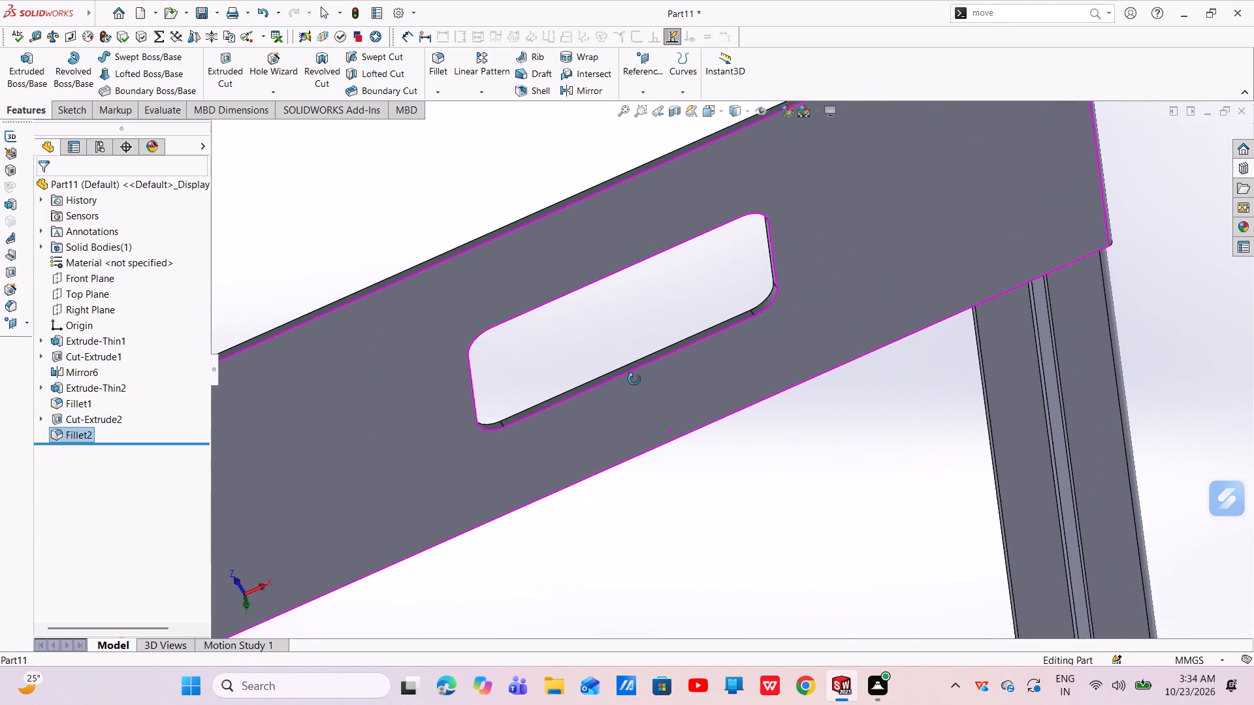
middle_click_drag(634, 379, 634, 377)
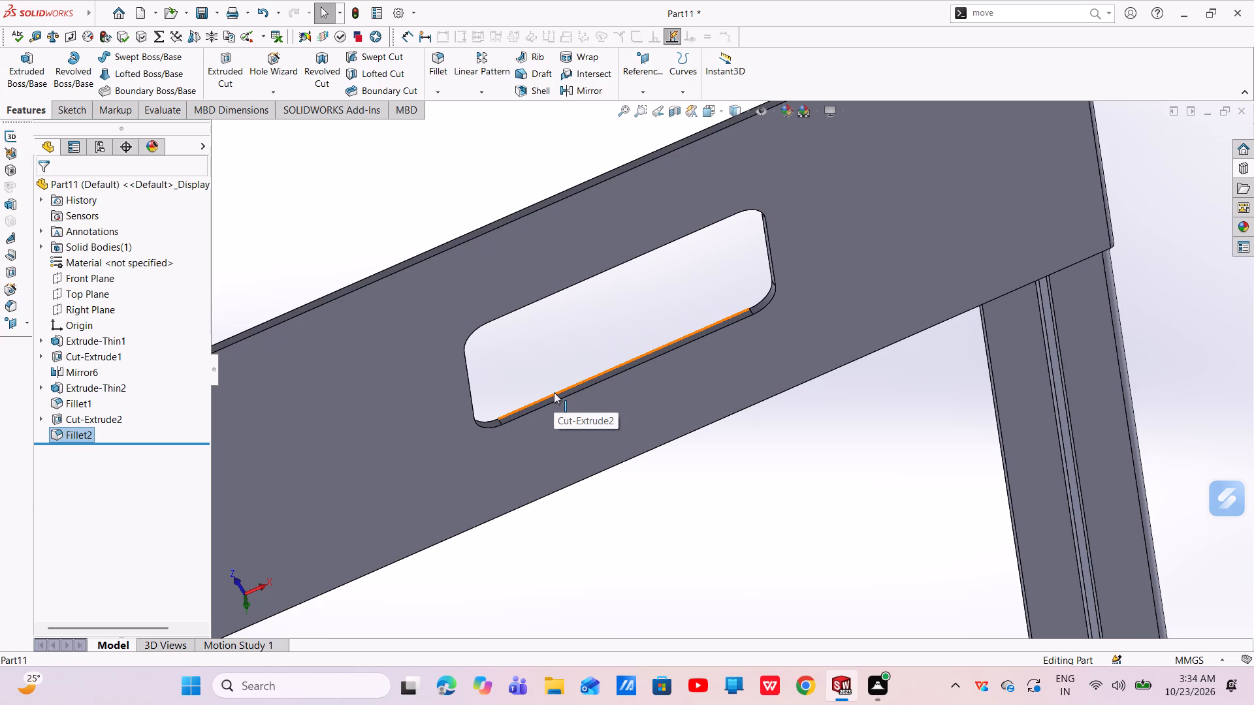
scroll(554, 393, "up", 3)
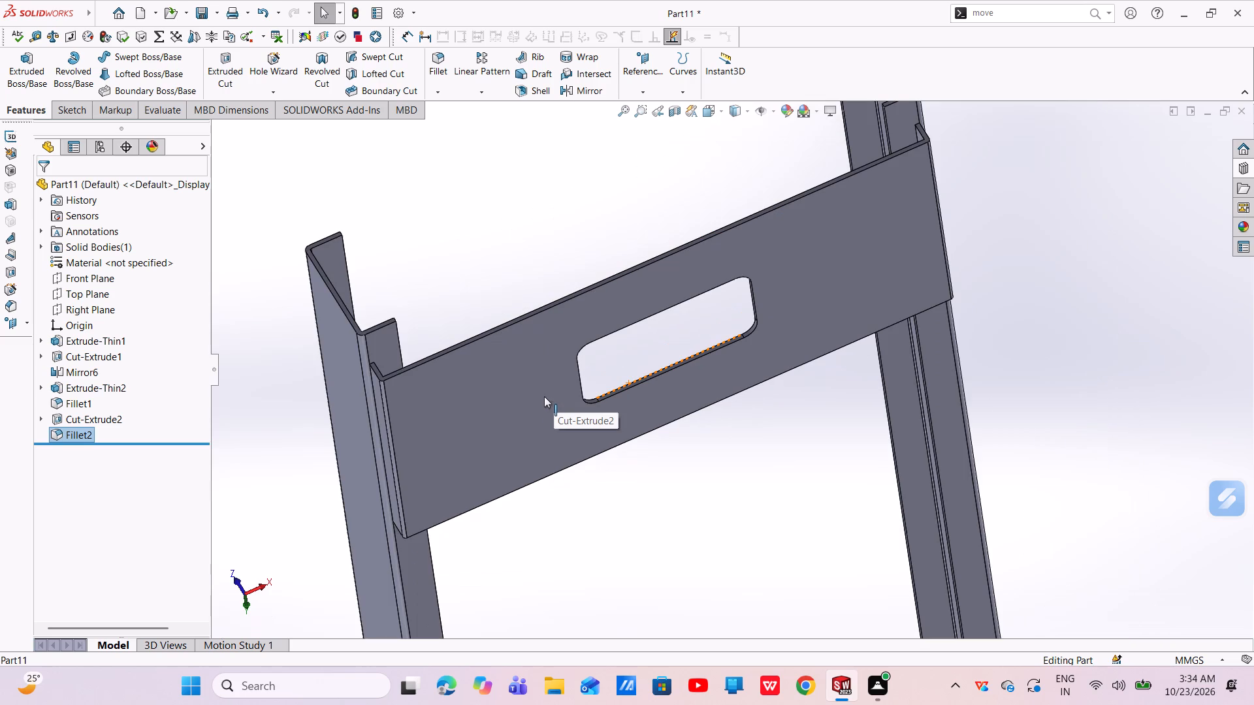
scroll(388, 461, "down", 2)
middle_click(389, 460)
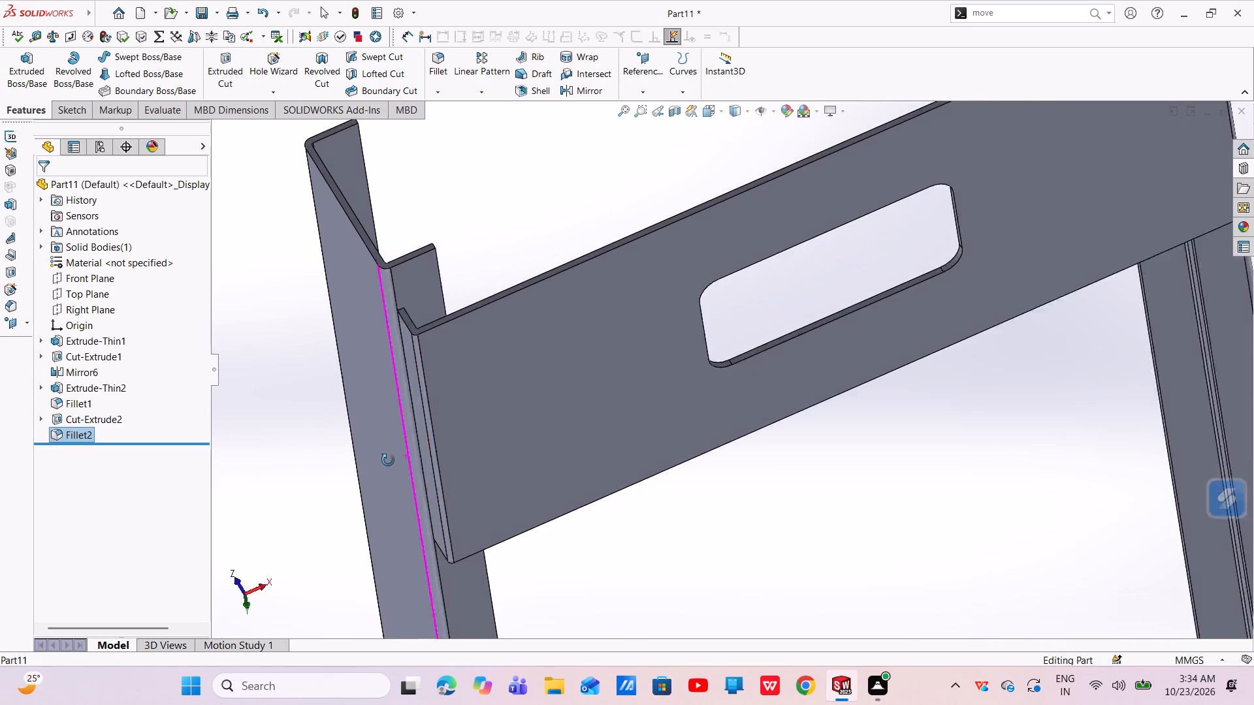
scroll(388, 460, "down", 1)
scroll(464, 467, "down", 2)
middle_click_drag(464, 465, 478, 452)
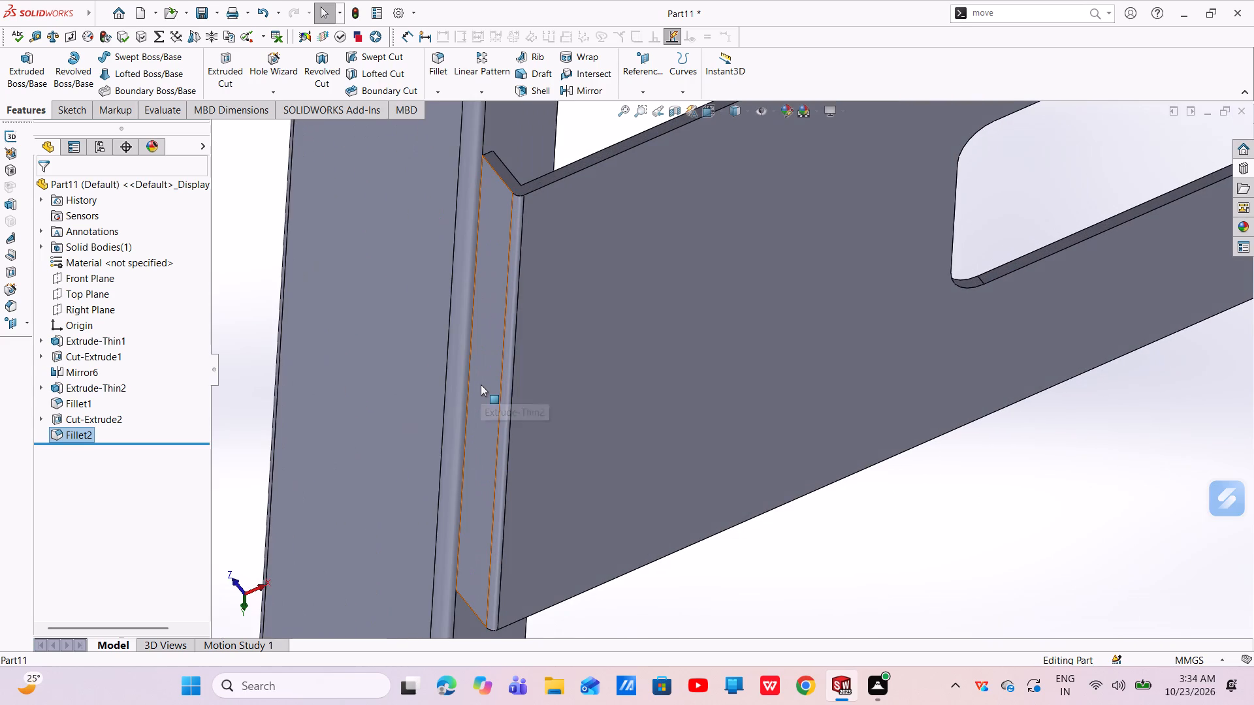
left_click(480, 384)
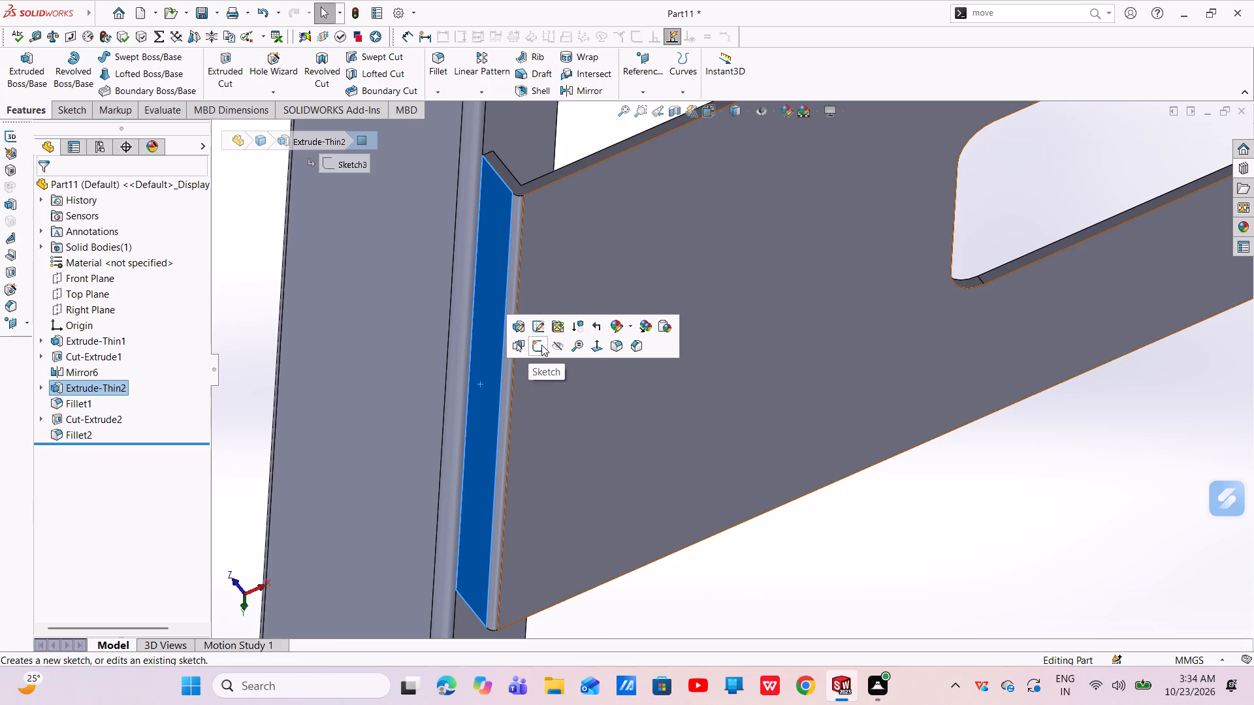
left_click(541, 345)
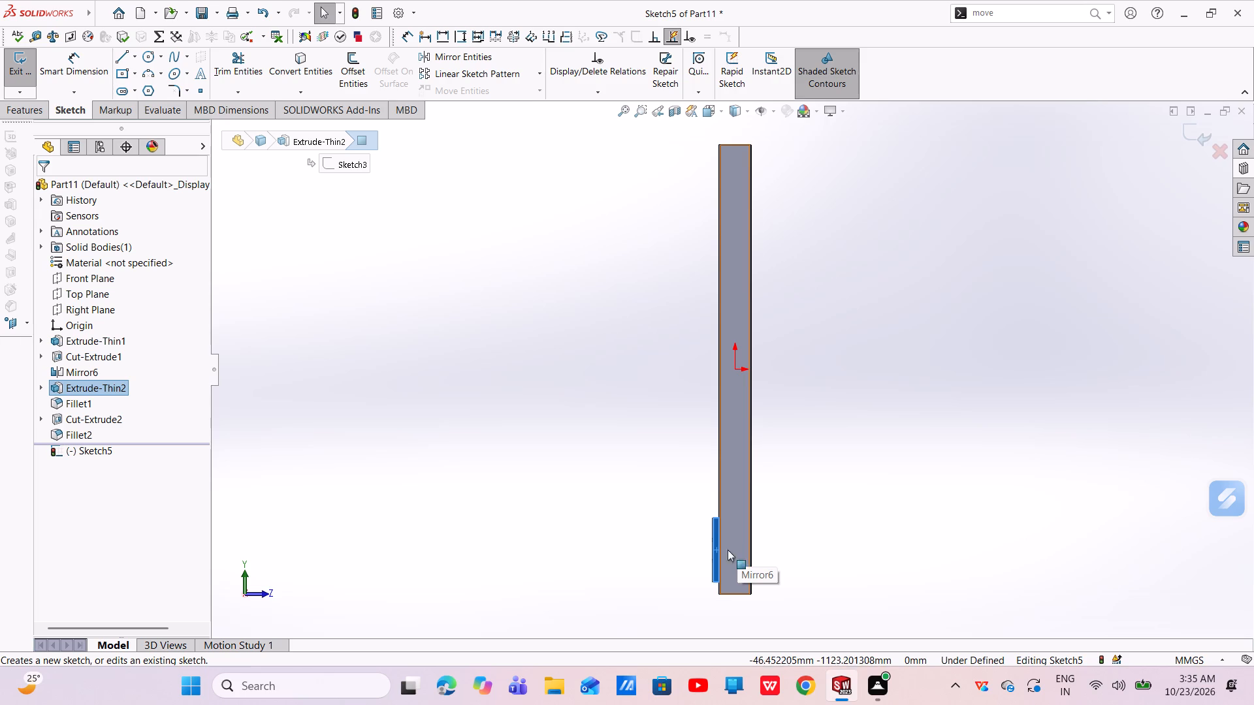
Orient the view normal to the new sketch on the cross member's flange, trying the Extrude-Thin2 orientation first.
scroll(729, 578, "up", 2)
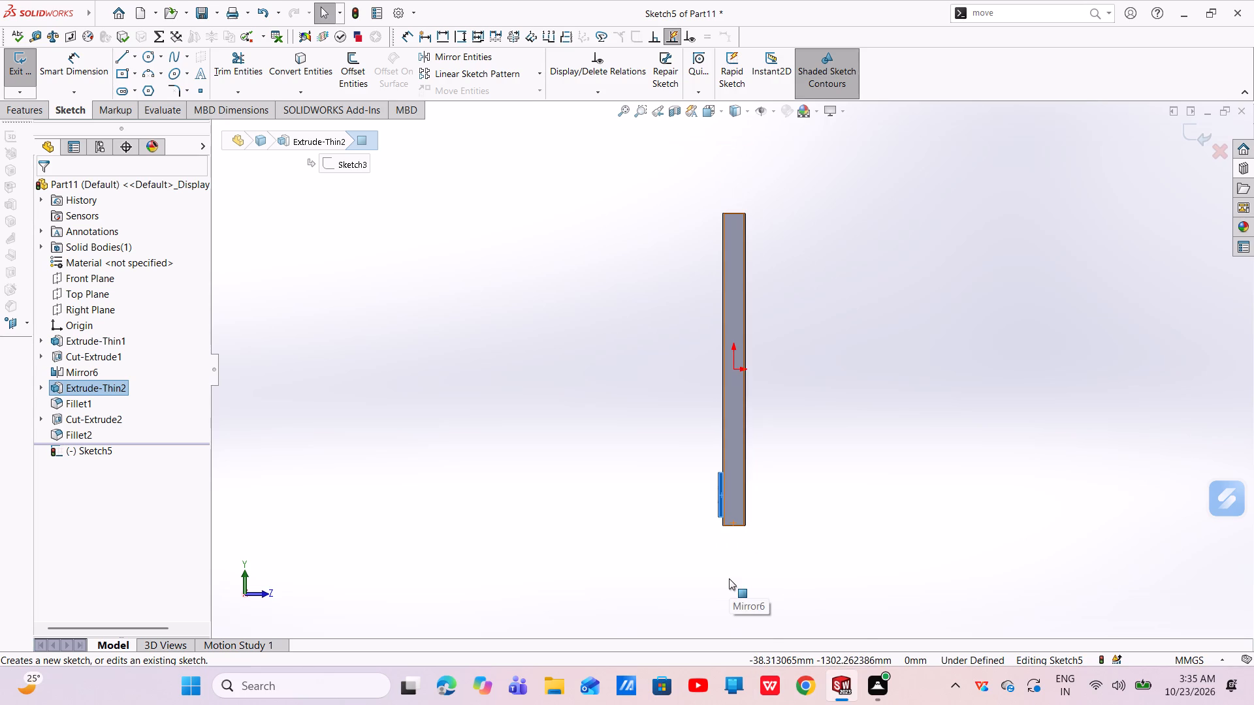
scroll(745, 501, "down", 4)
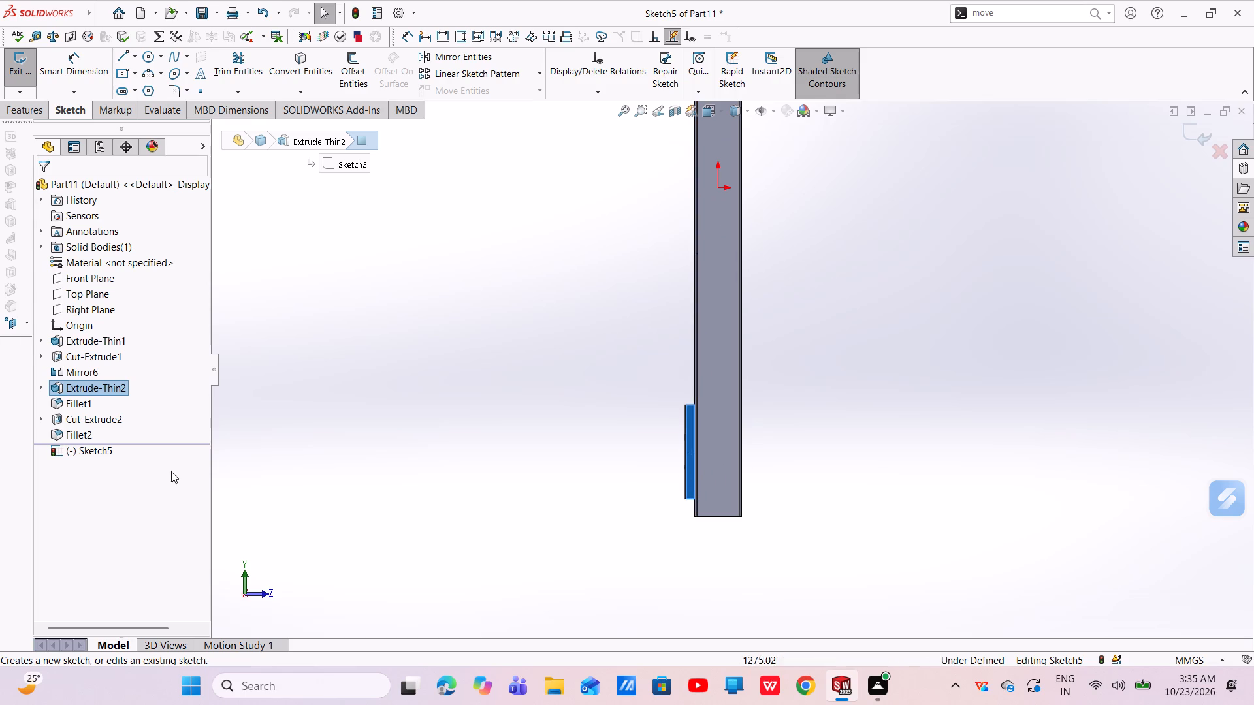
right_click(137, 386)
left_click(112, 380)
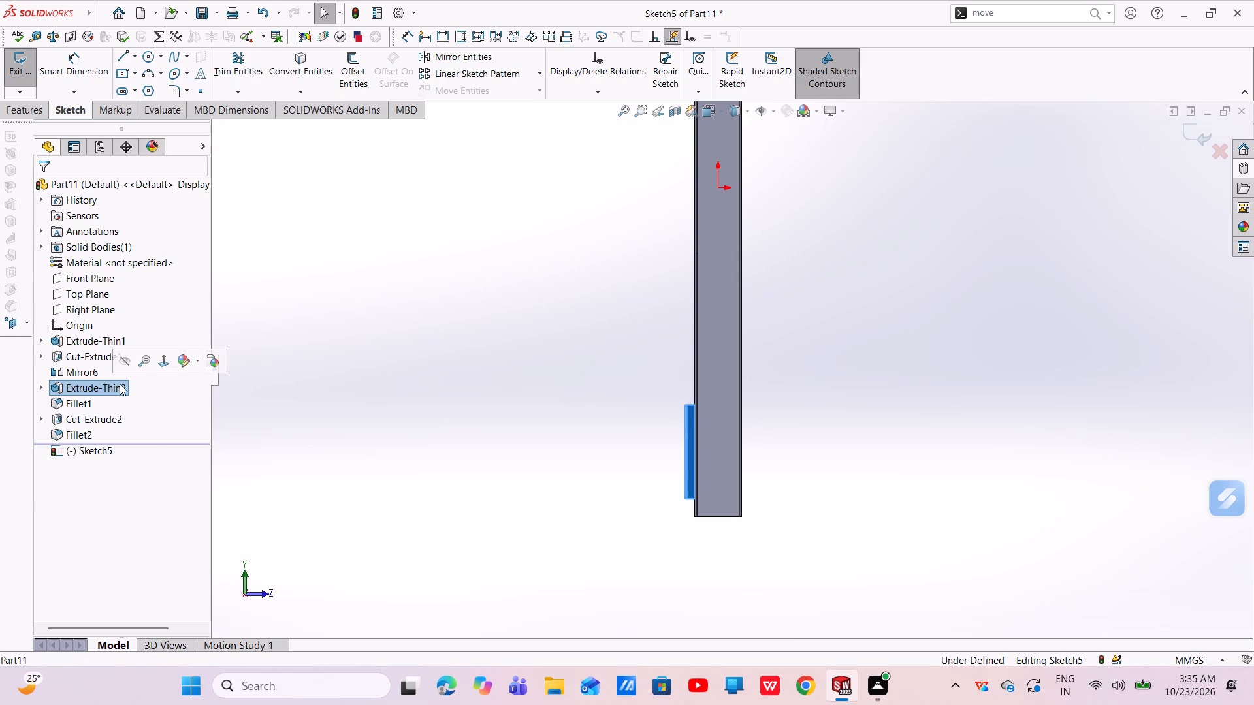
left_click(163, 360)
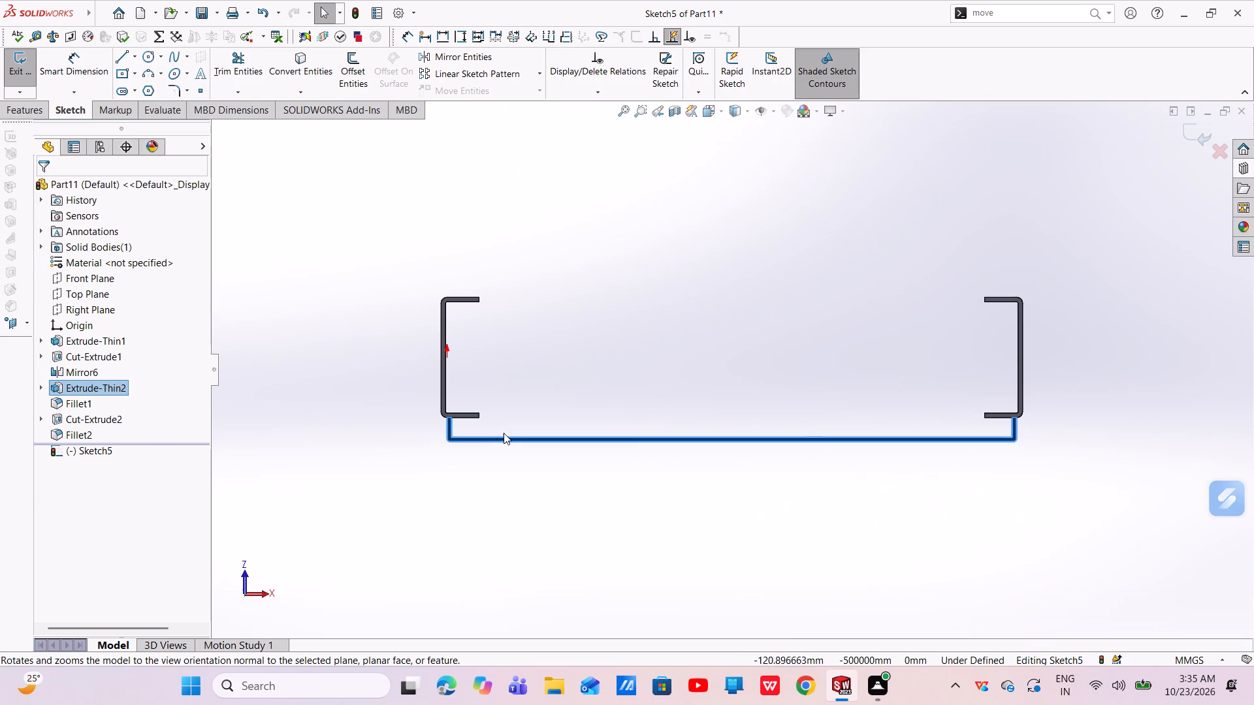
left_click(99, 453)
left_click(127, 428)
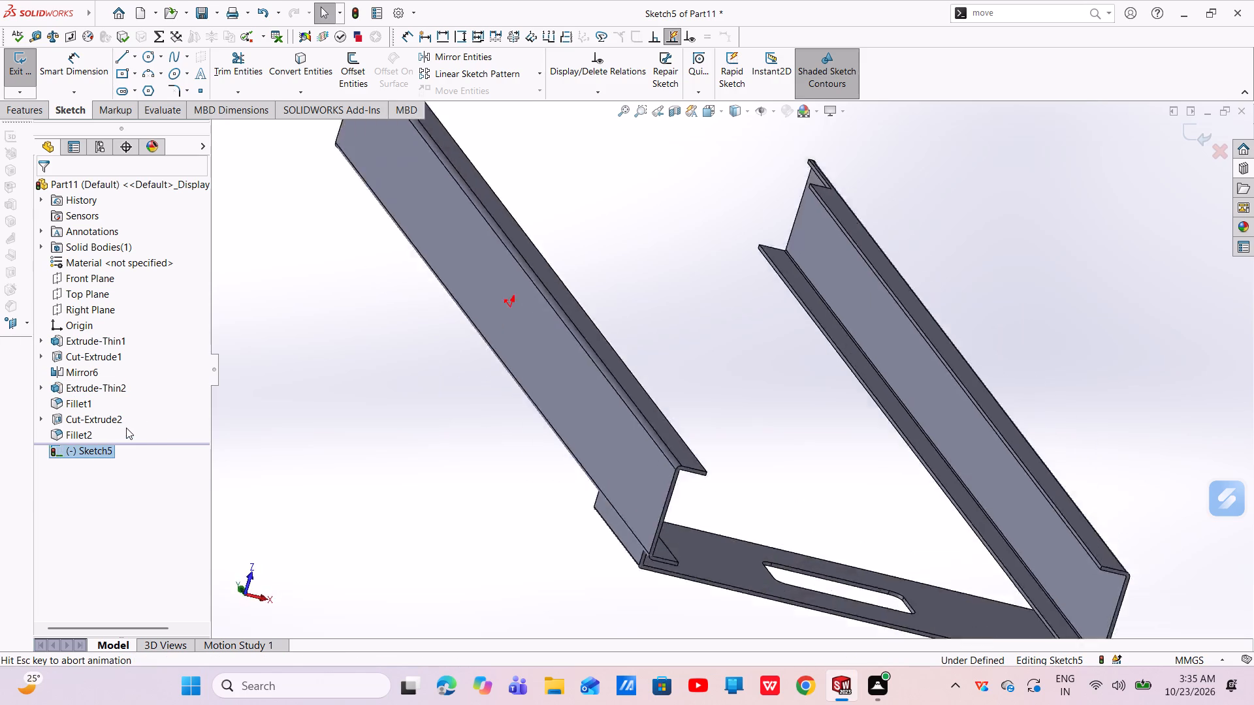
Sketch from the flange's outer bend edge: an 89 mm horizontal line, a tangent arc of about 111 mm radius, and a slanted line to the bottom corner.
left_click(125, 428)
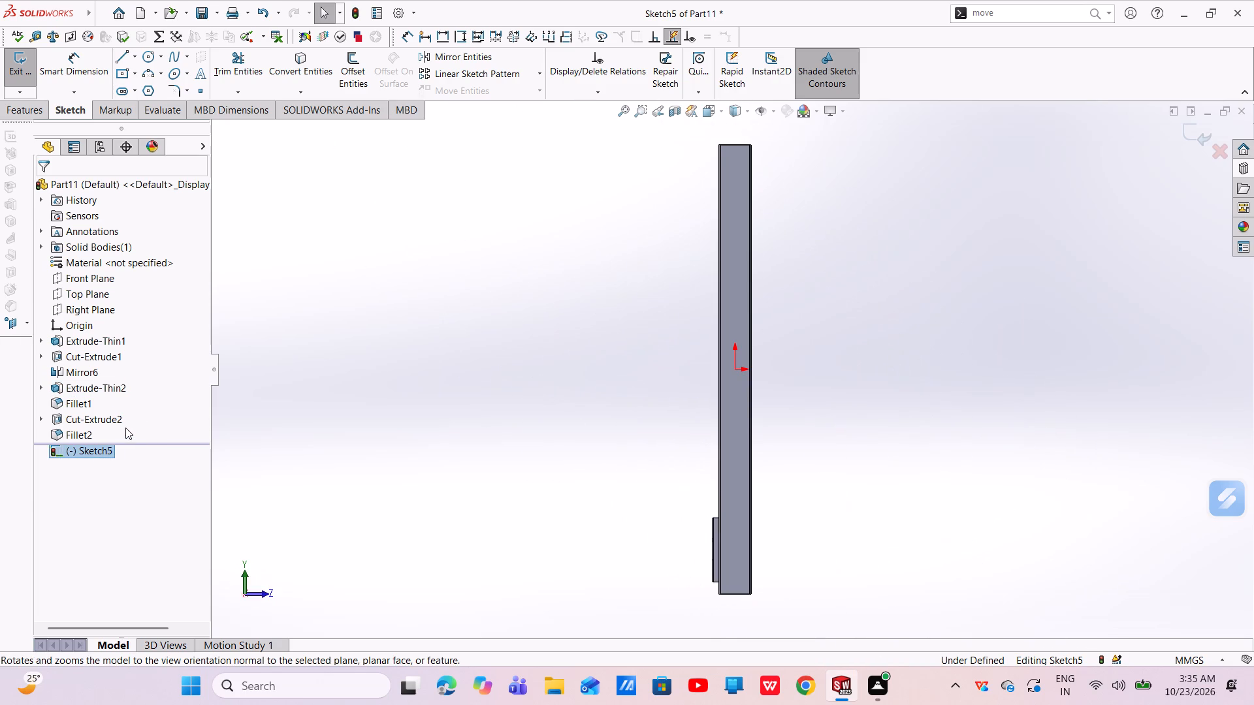
left_click(116, 446)
left_click(110, 458)
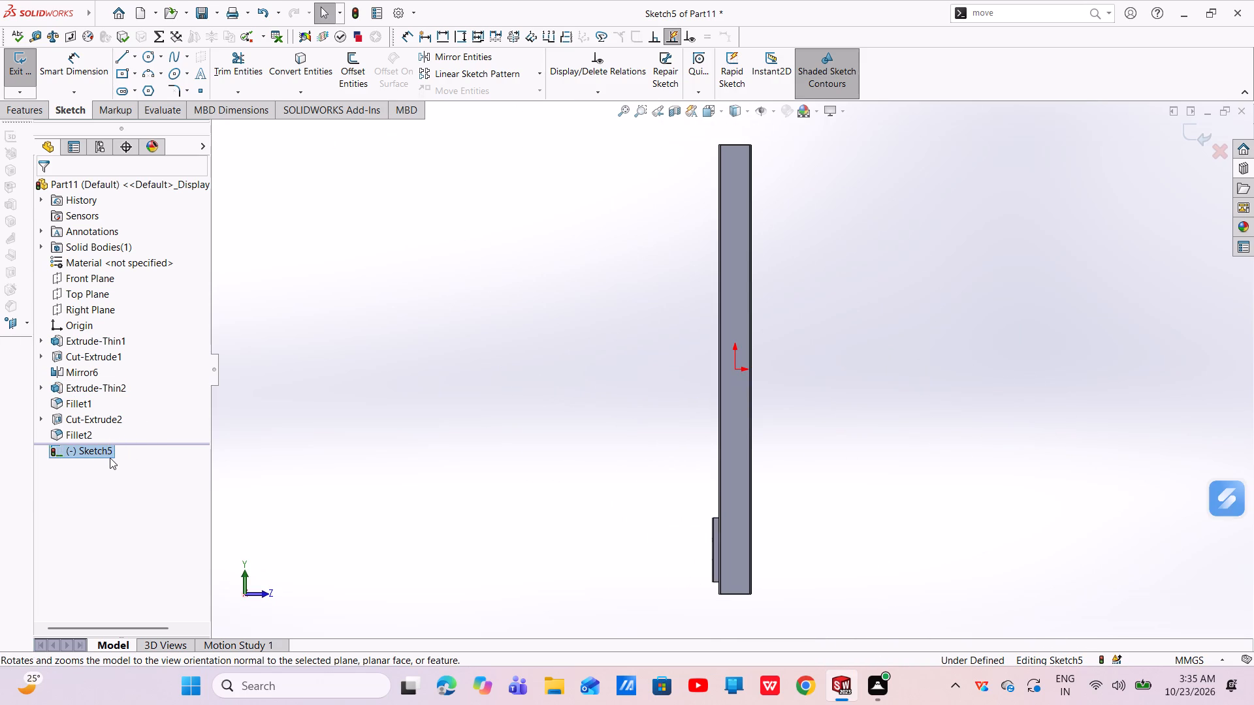
left_click(83, 454)
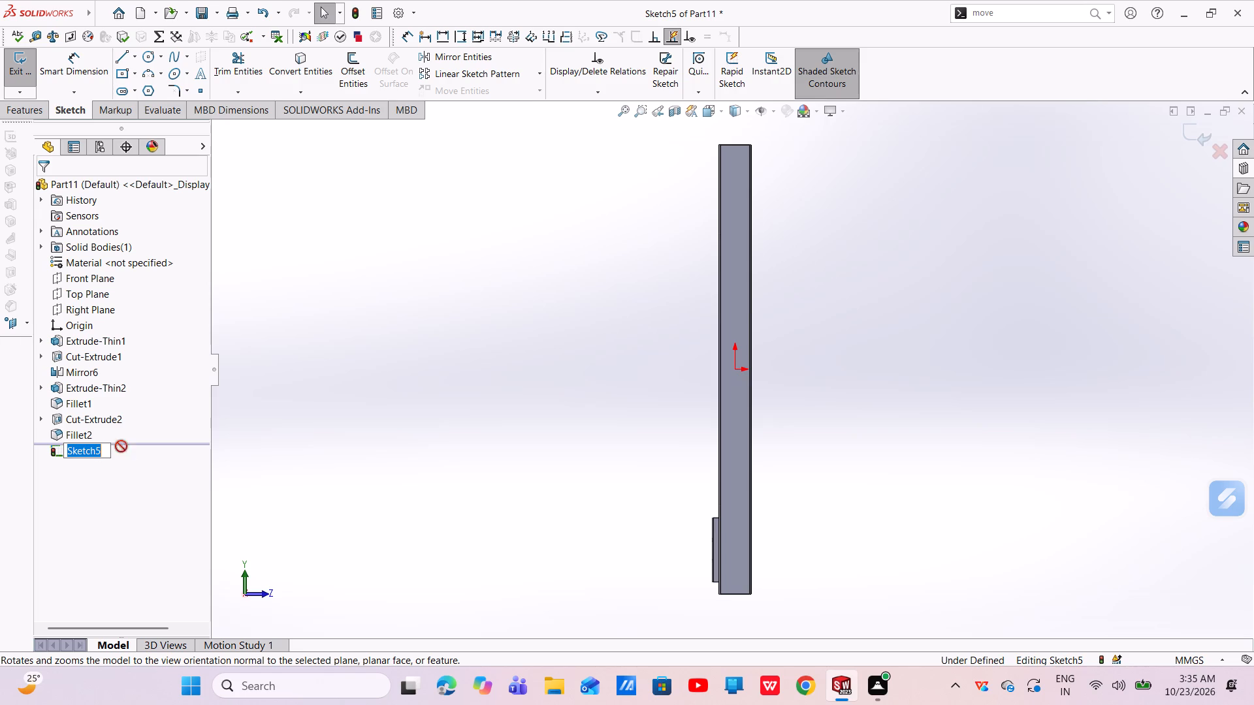
left_click(128, 452)
left_click(159, 433)
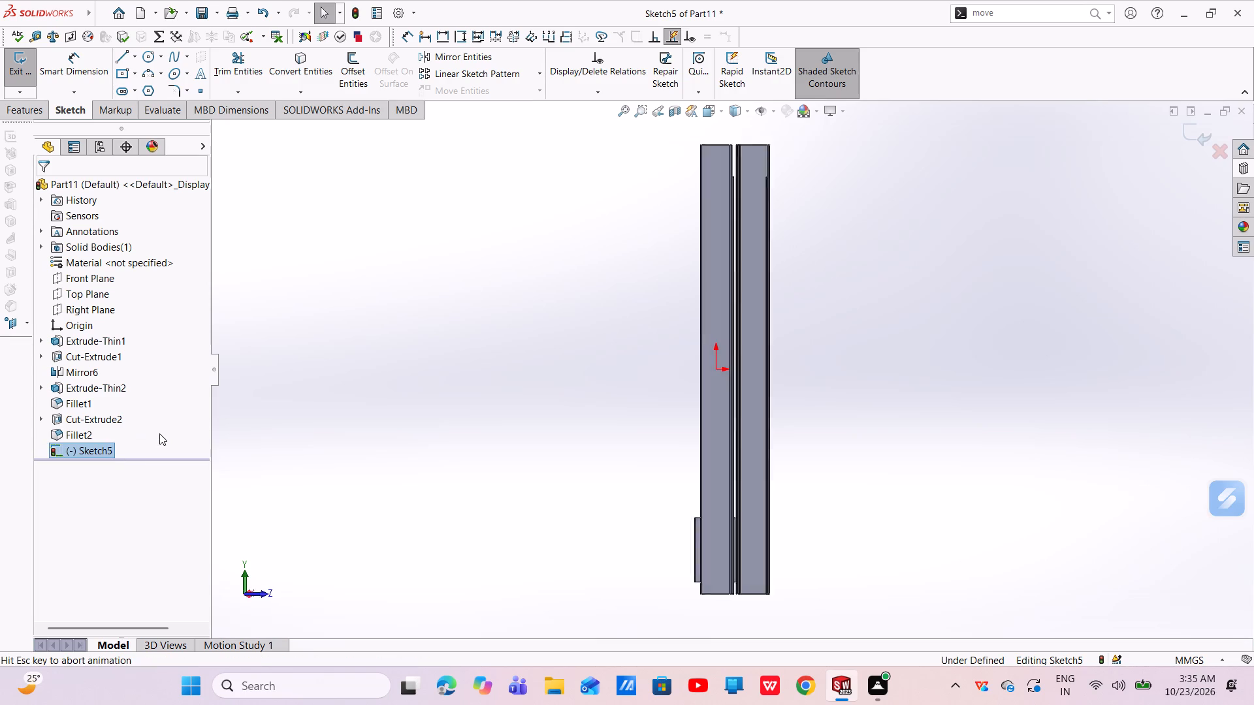
scroll(816, 535, "down", 6)
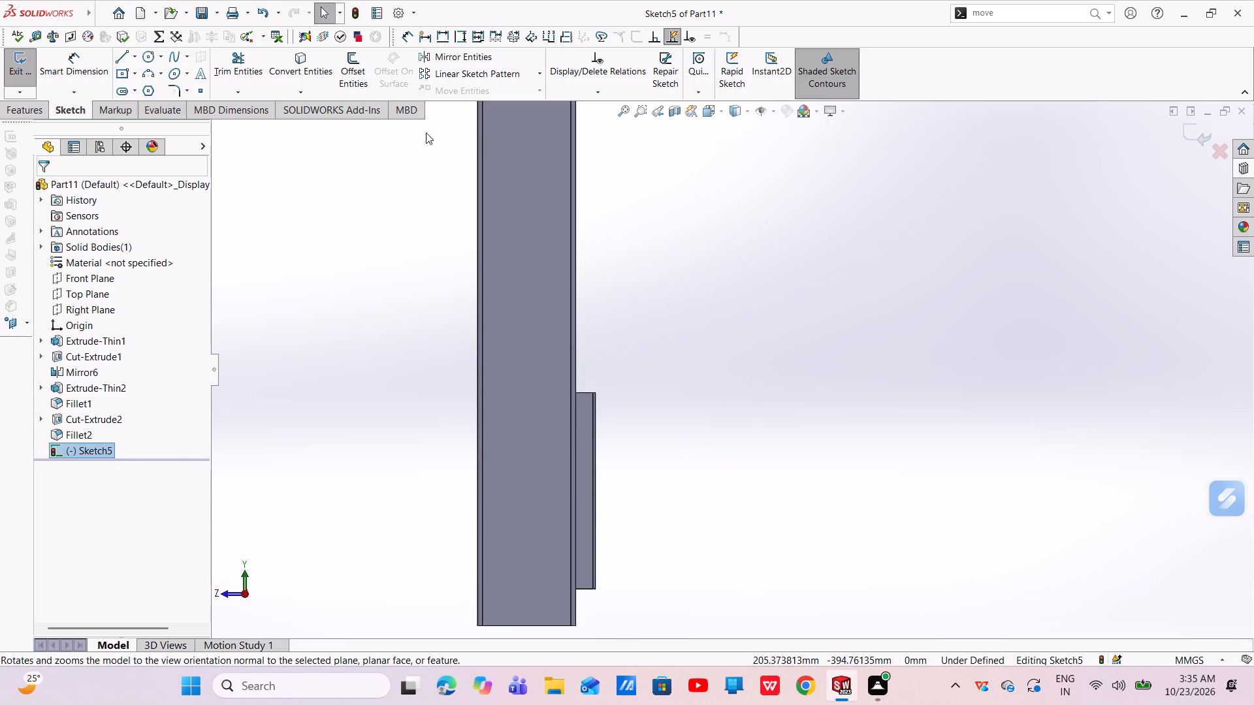
left_click(123, 57)
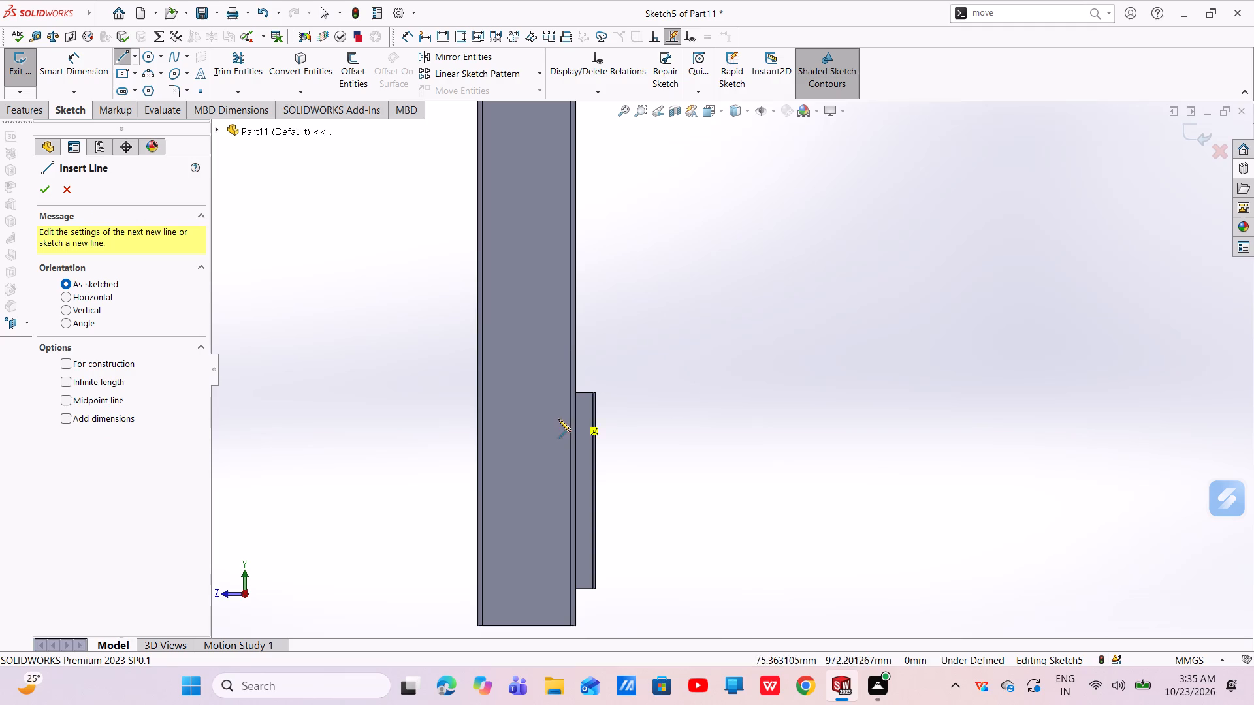
left_click(594, 441)
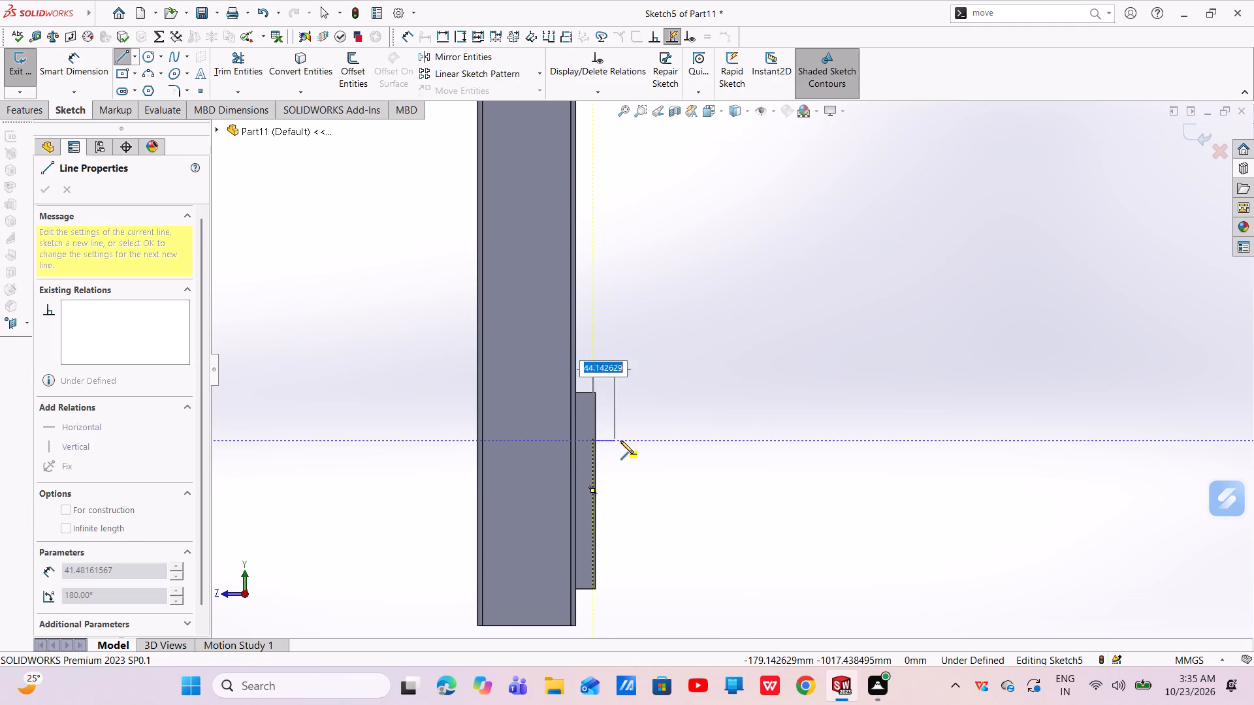
left_click(637, 444)
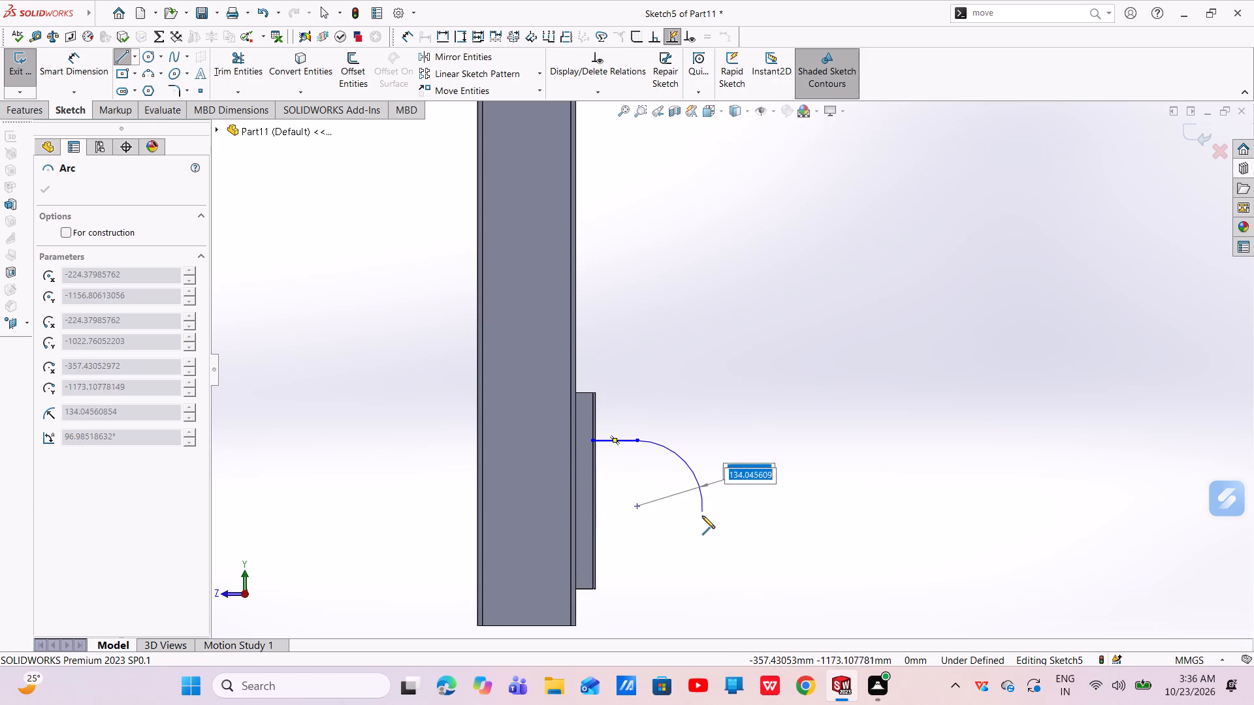
left_click(671, 538)
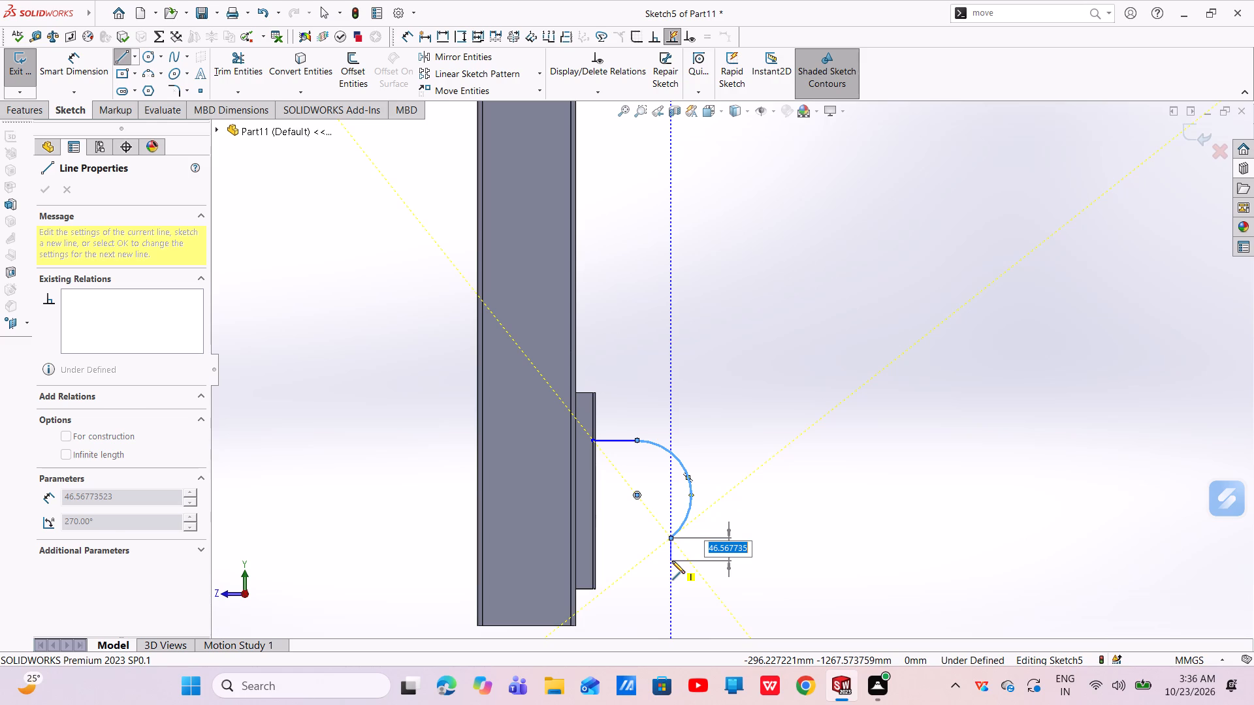
left_click(594, 591)
right_click(594, 591)
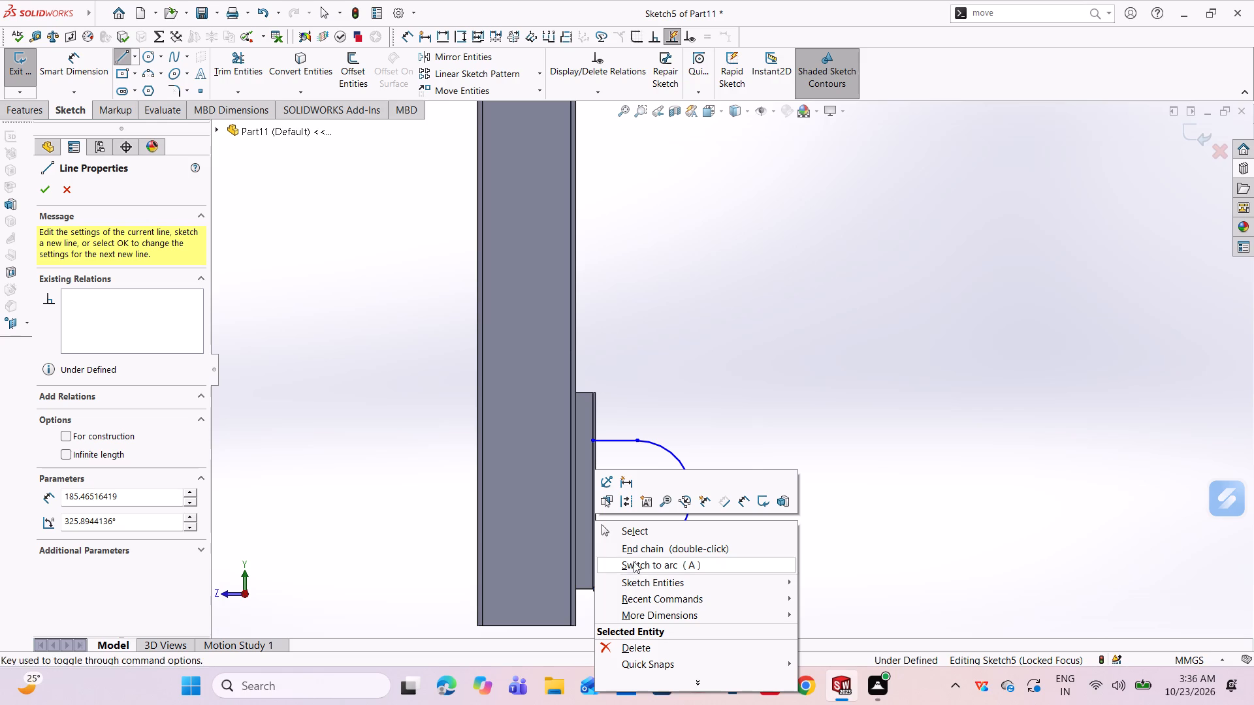
left_click(650, 529)
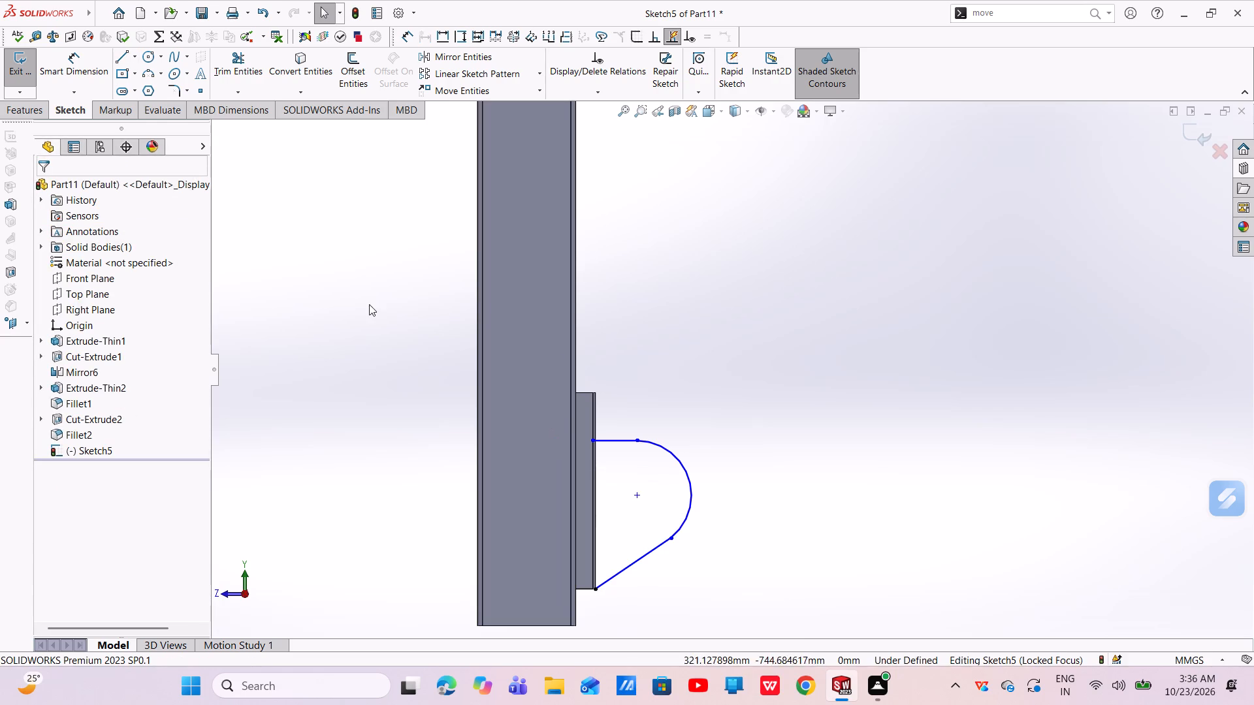
Make the arc tangent to the slanted line and to the short horizontal line.
left_click(690, 487)
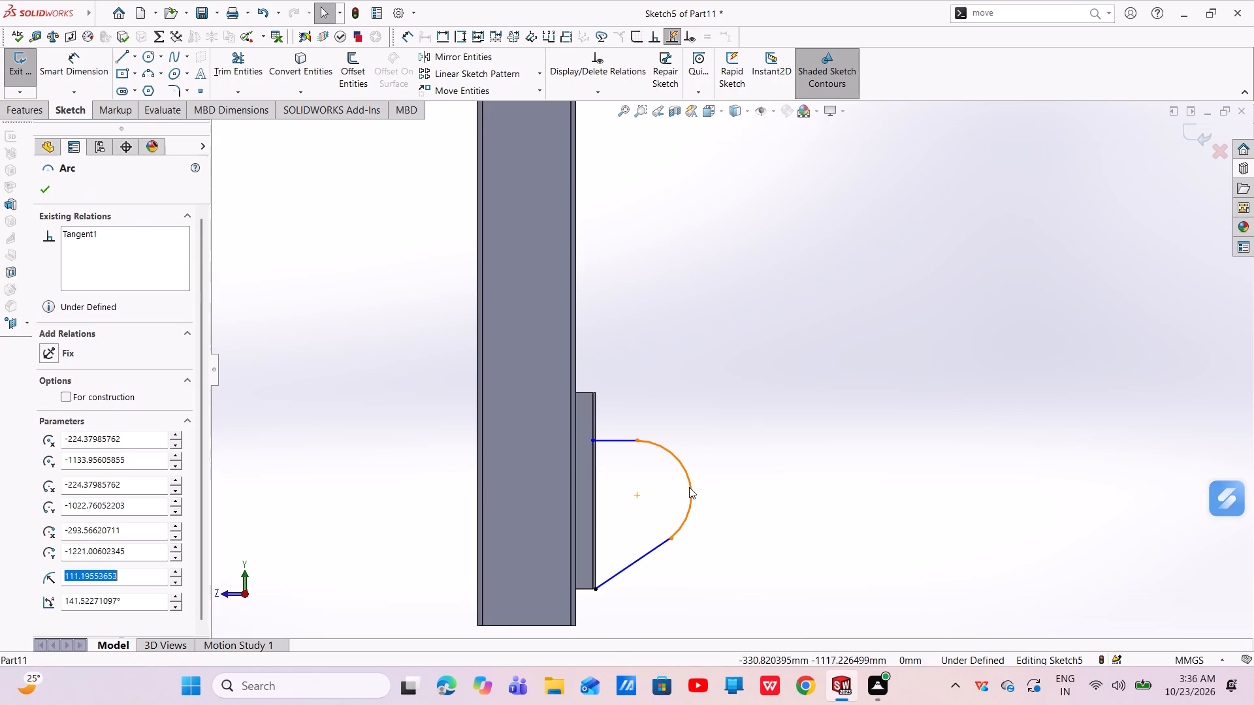
left_click(661, 546, "ctrl")
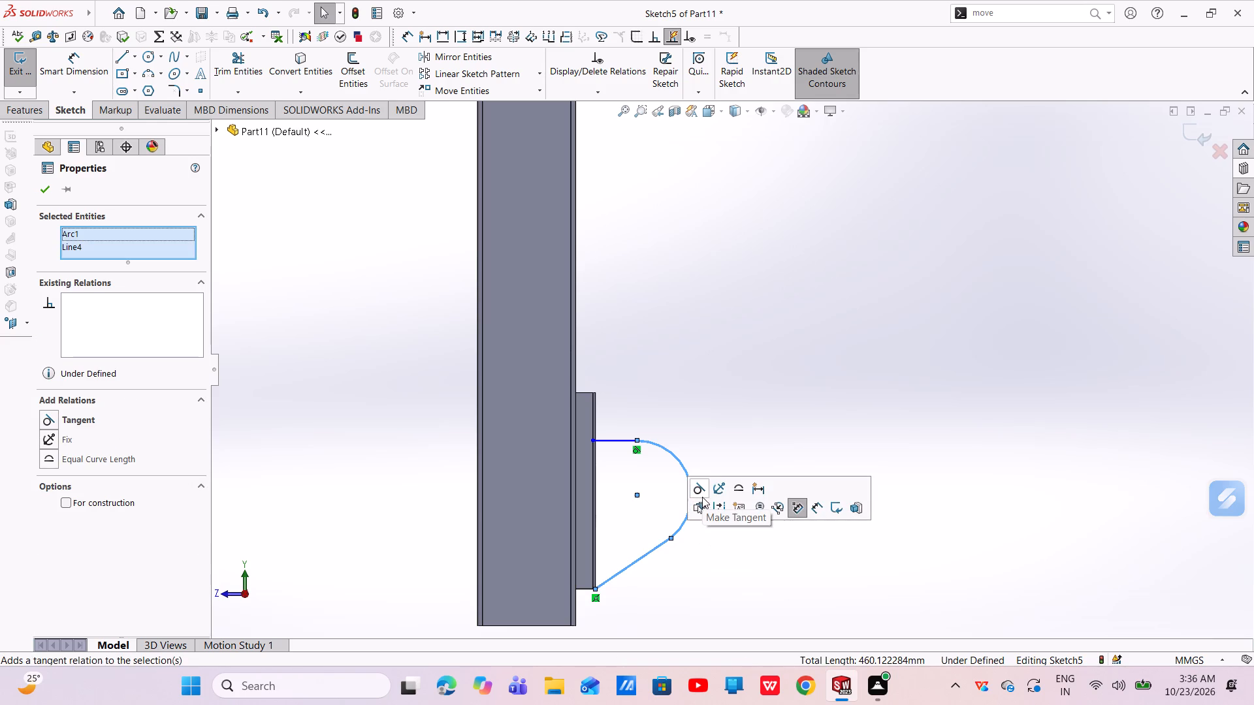
left_click(703, 496)
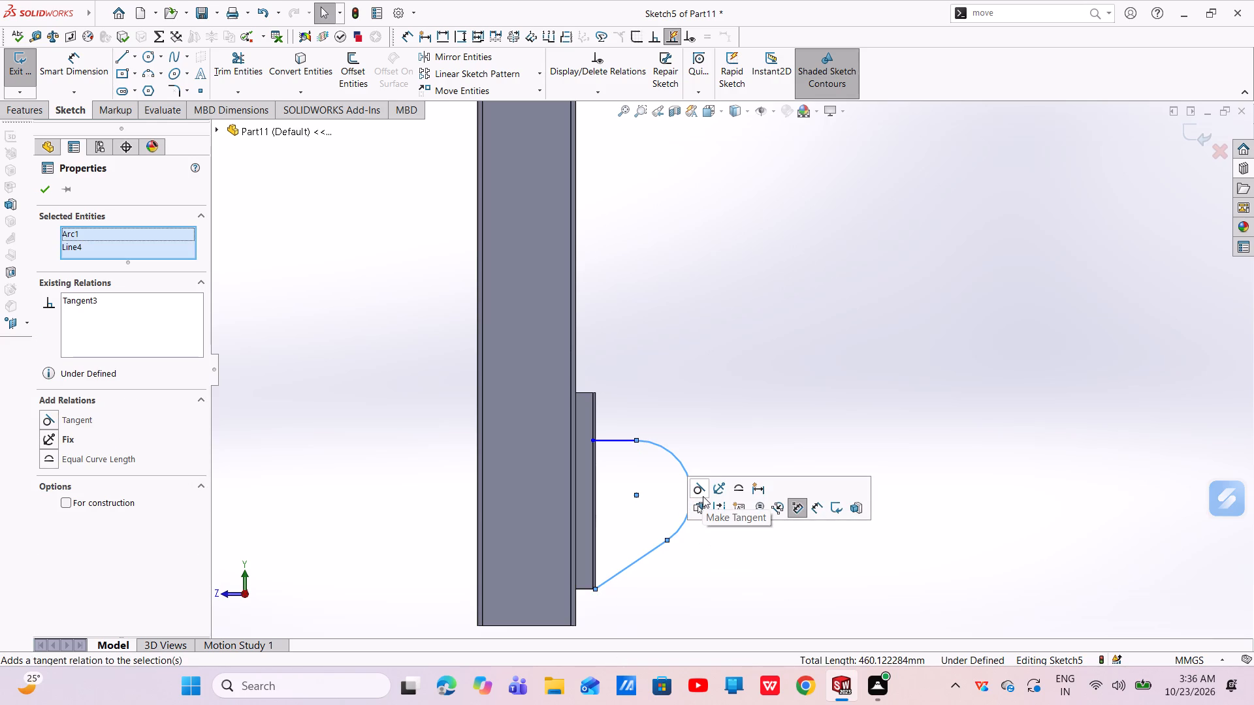
key("grave")
key("Escape")
left_click(687, 475)
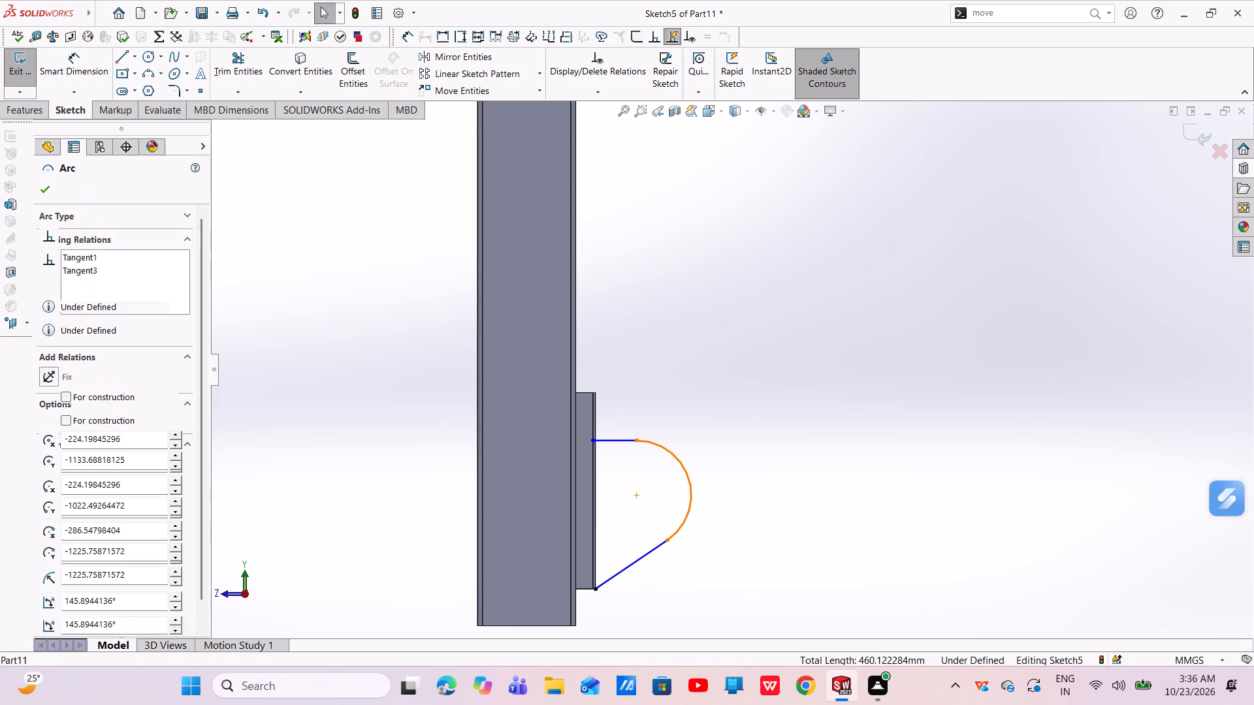
left_click(613, 437, "ctrl")
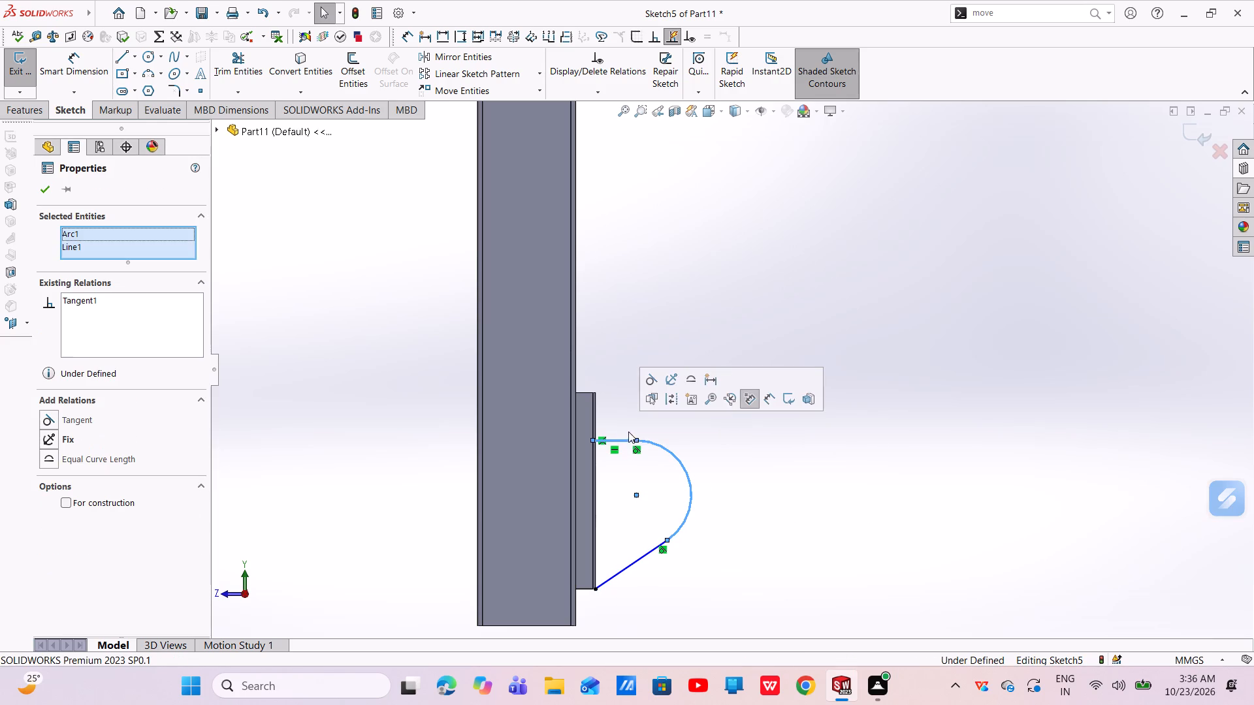
left_click(651, 378)
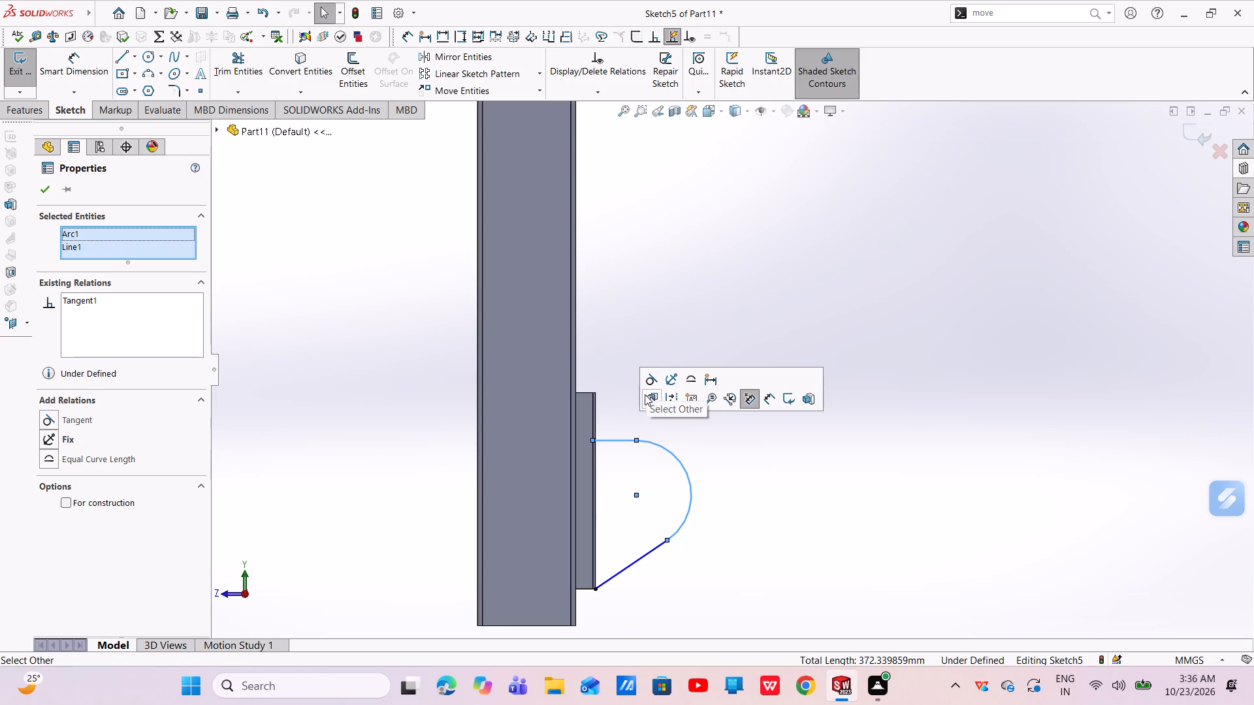
key("Escape")
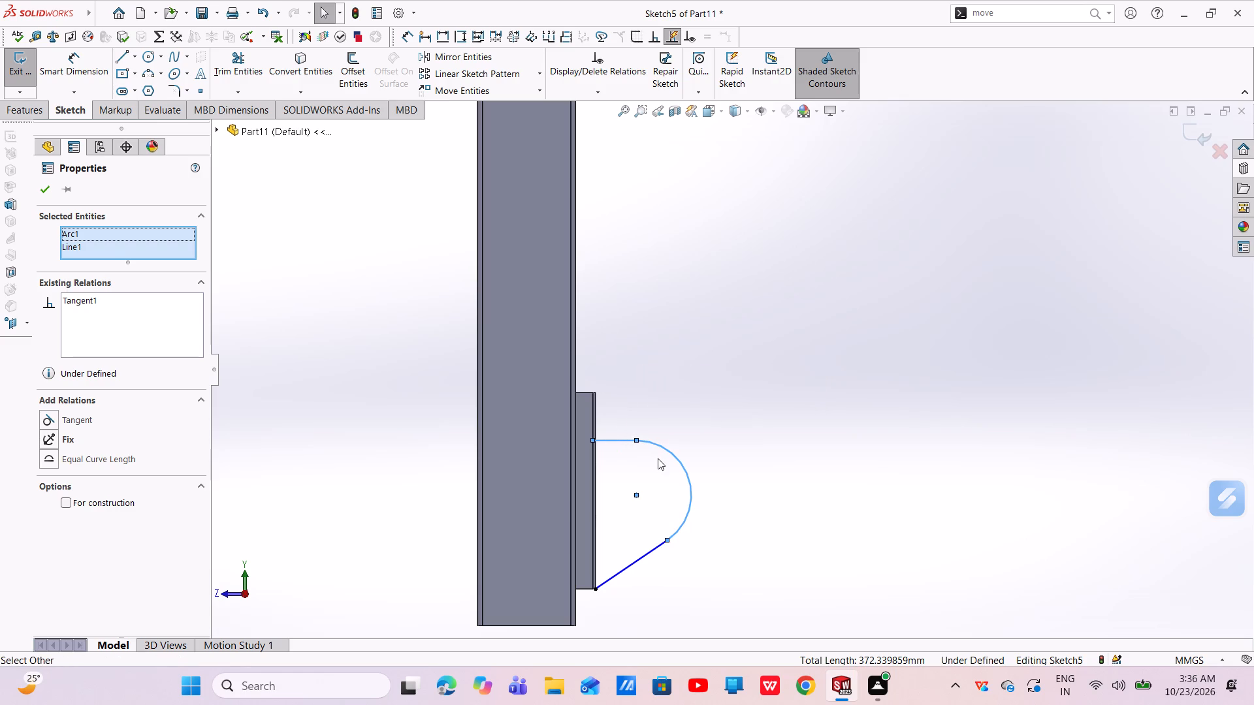
left_click(37, 190)
Dimension the profile's short horizontal line to 45 mm.
left_click(63, 74)
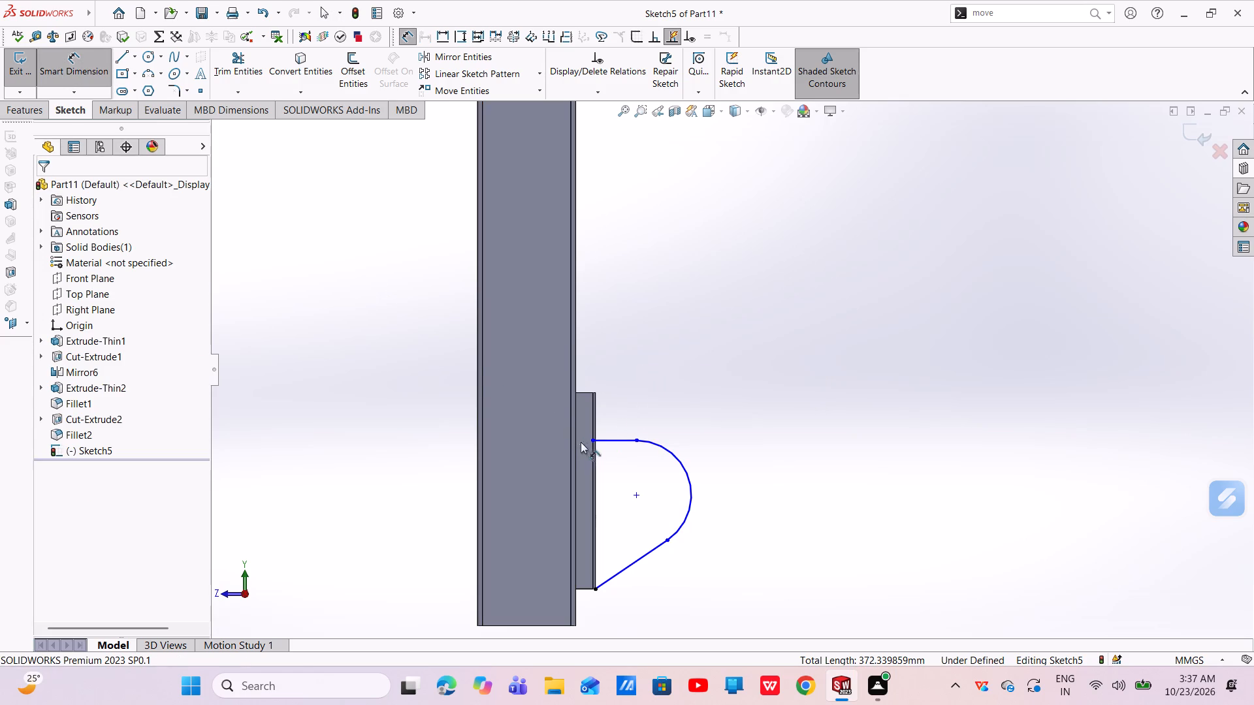
left_click(613, 435)
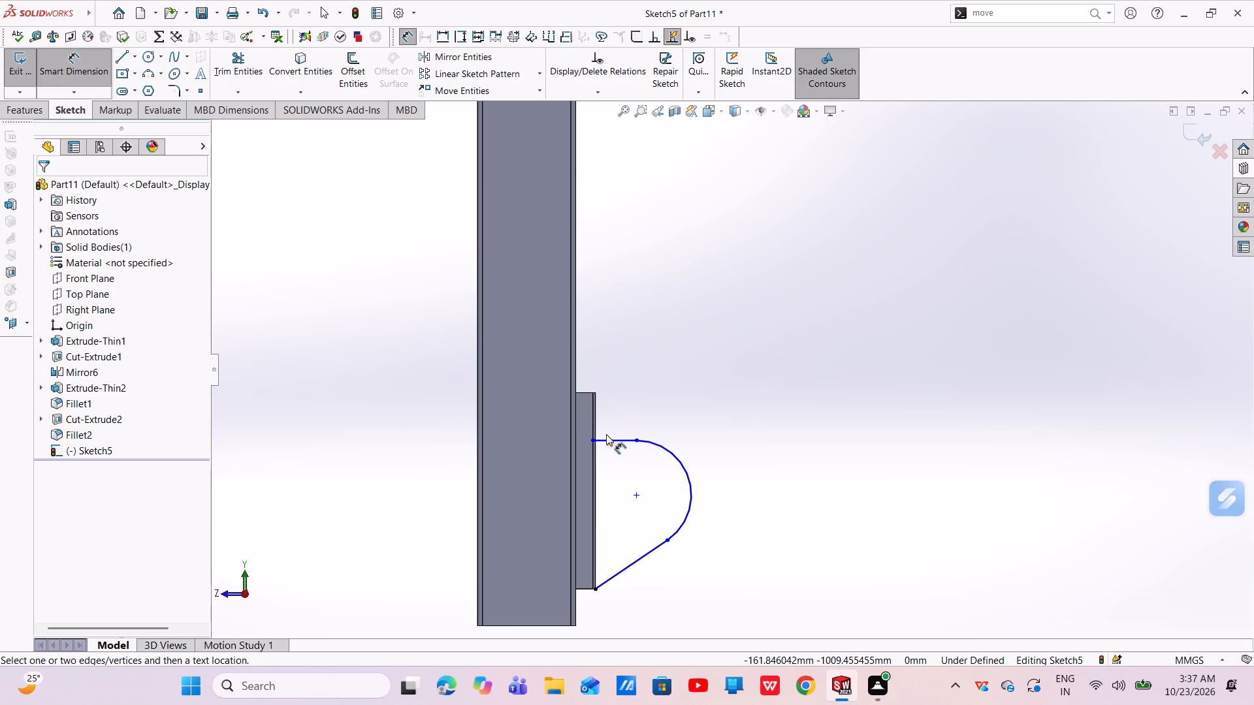
left_click(609, 441)
left_click(623, 380)
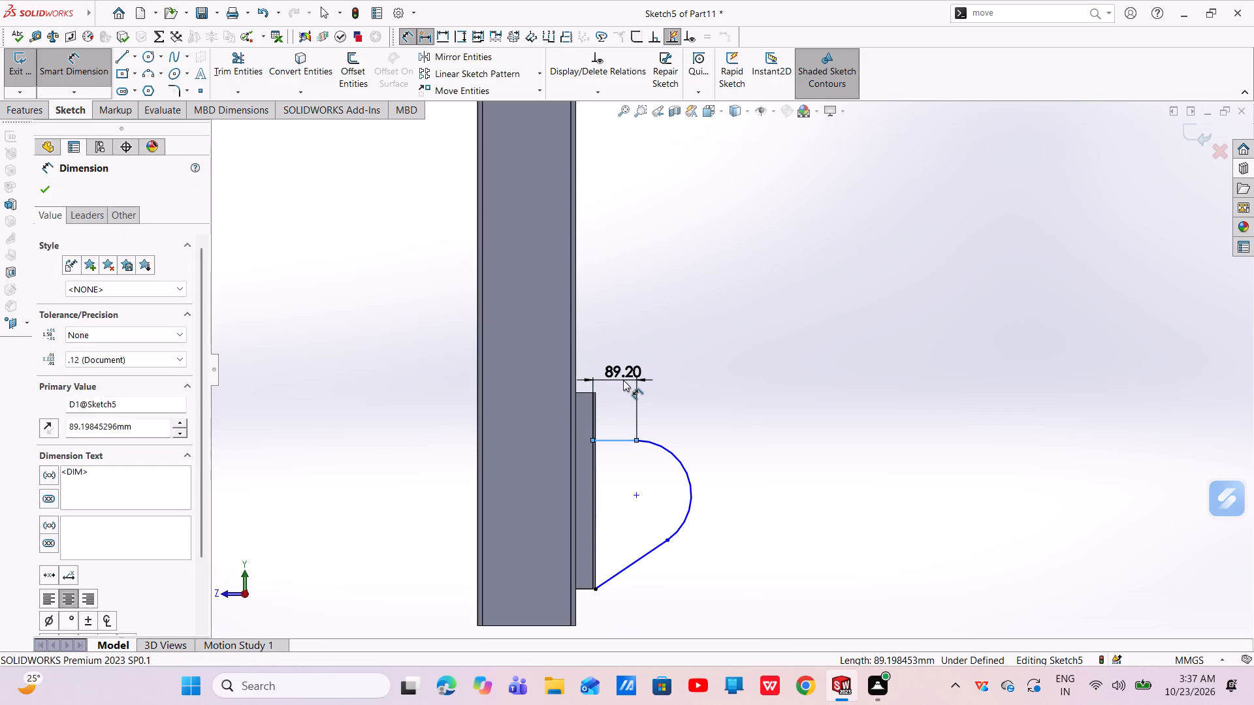
key("BackSpace")
type("45")
key("Return")
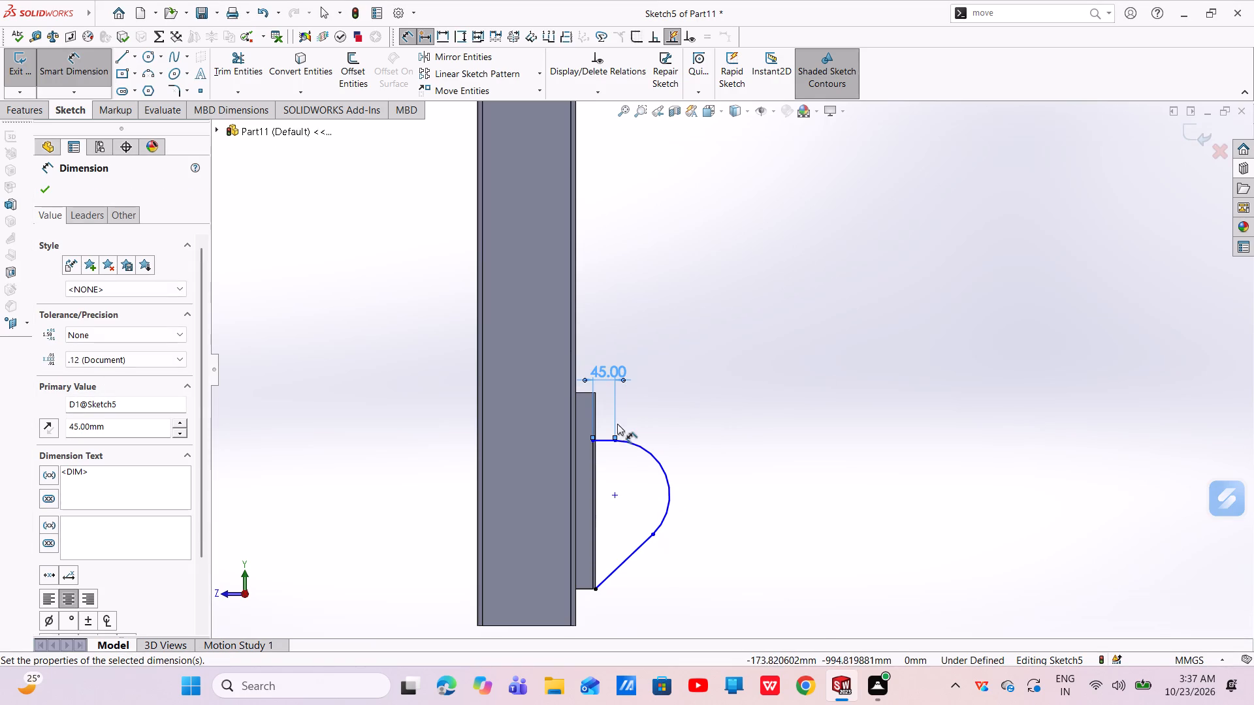
Add a reference dimension between the flange's outer edge and the start point of the profile's short horizontal line.
scroll(617, 423, "down", 6)
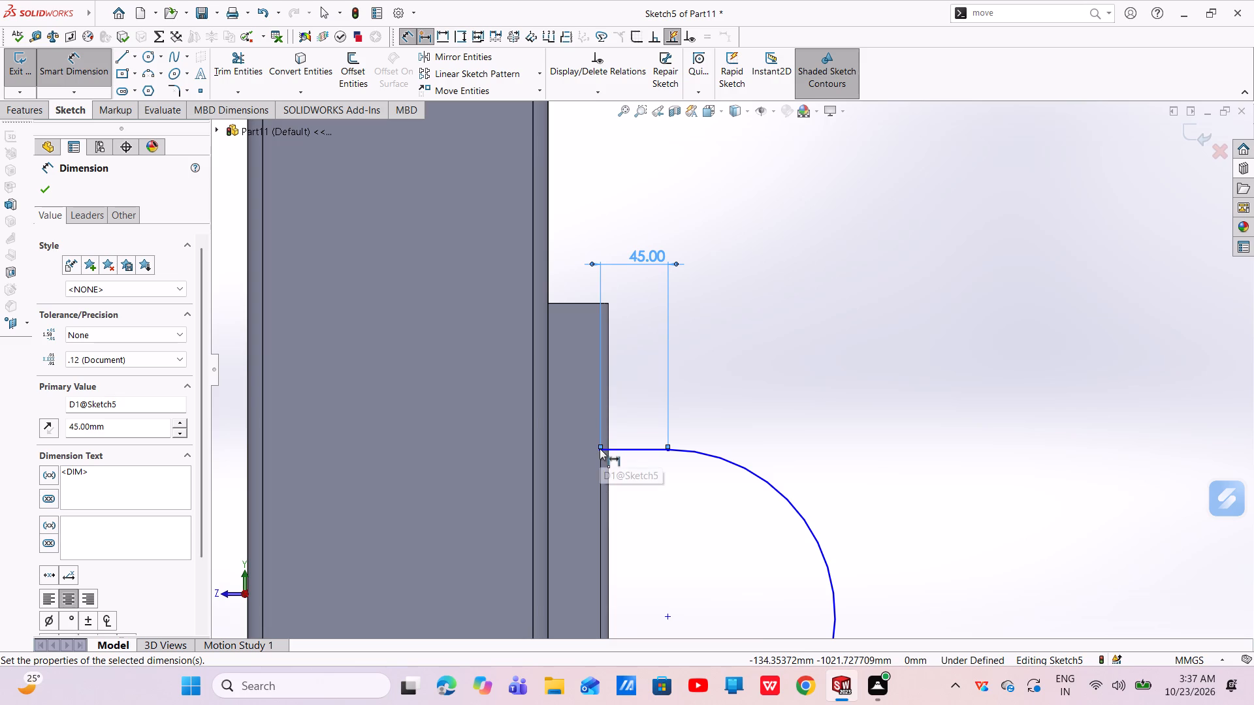
scroll(603, 448, "down", 5)
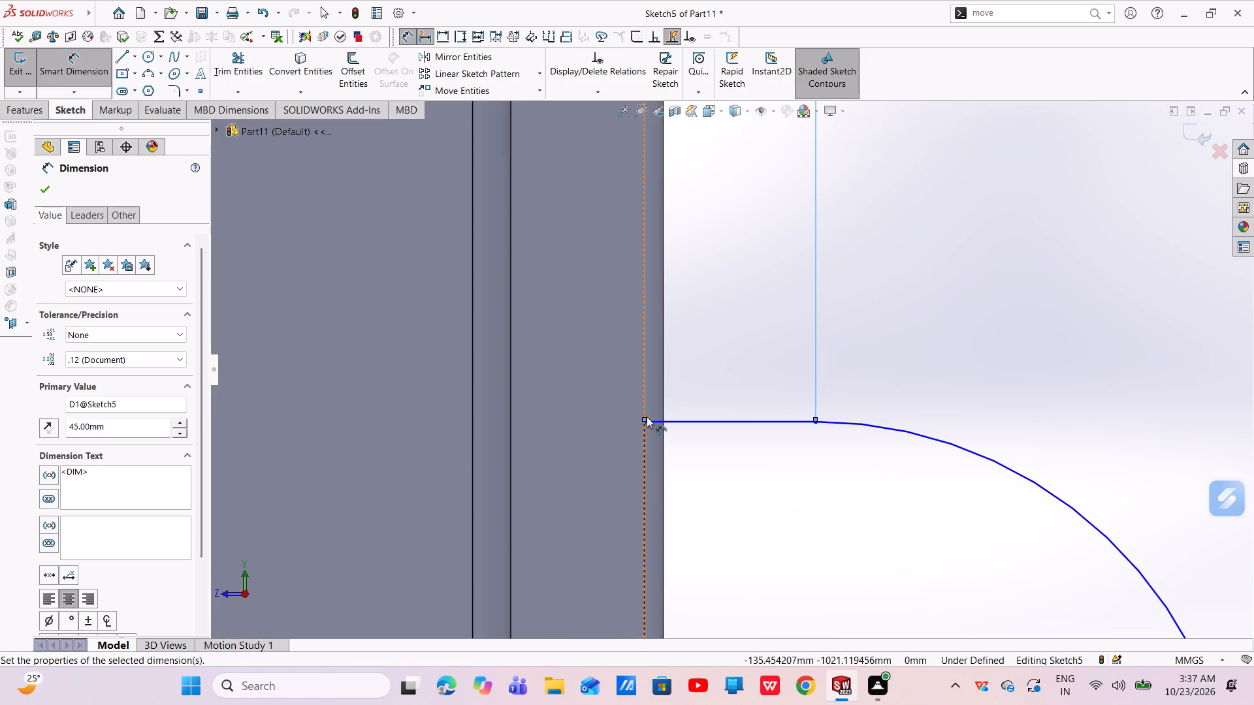
left_click(645, 422)
scroll(626, 399, "up", 5)
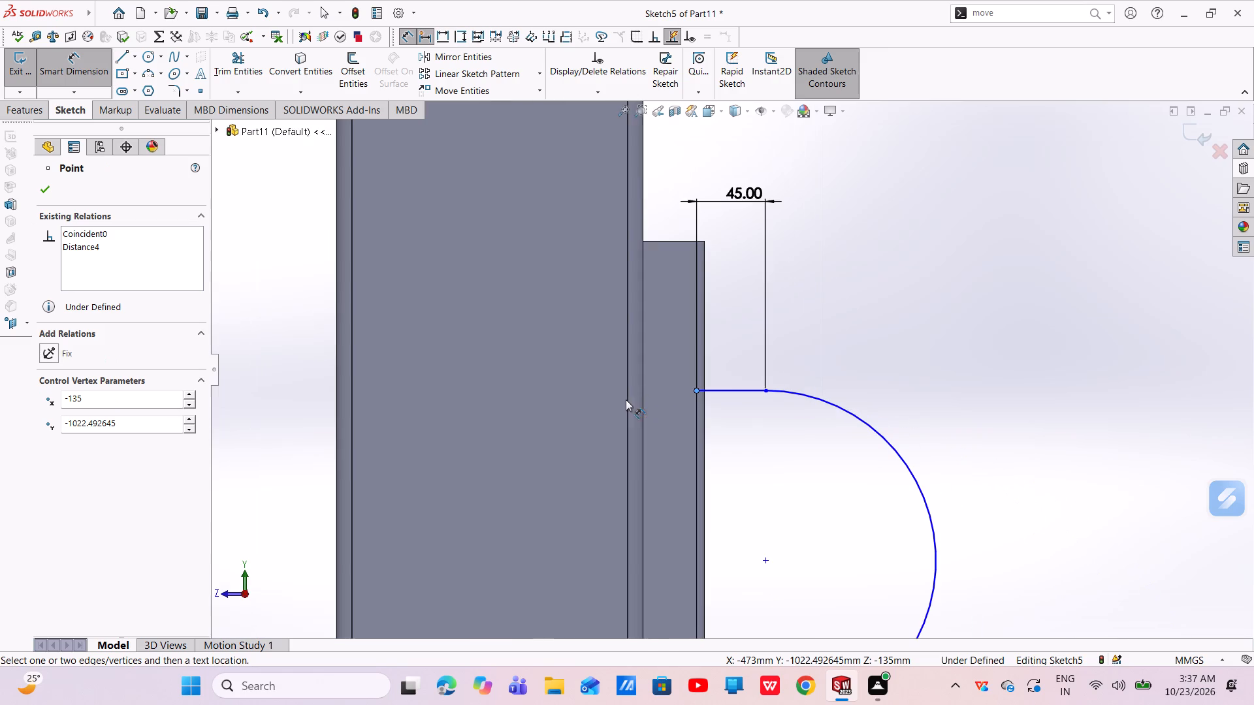
left_click(703, 243)
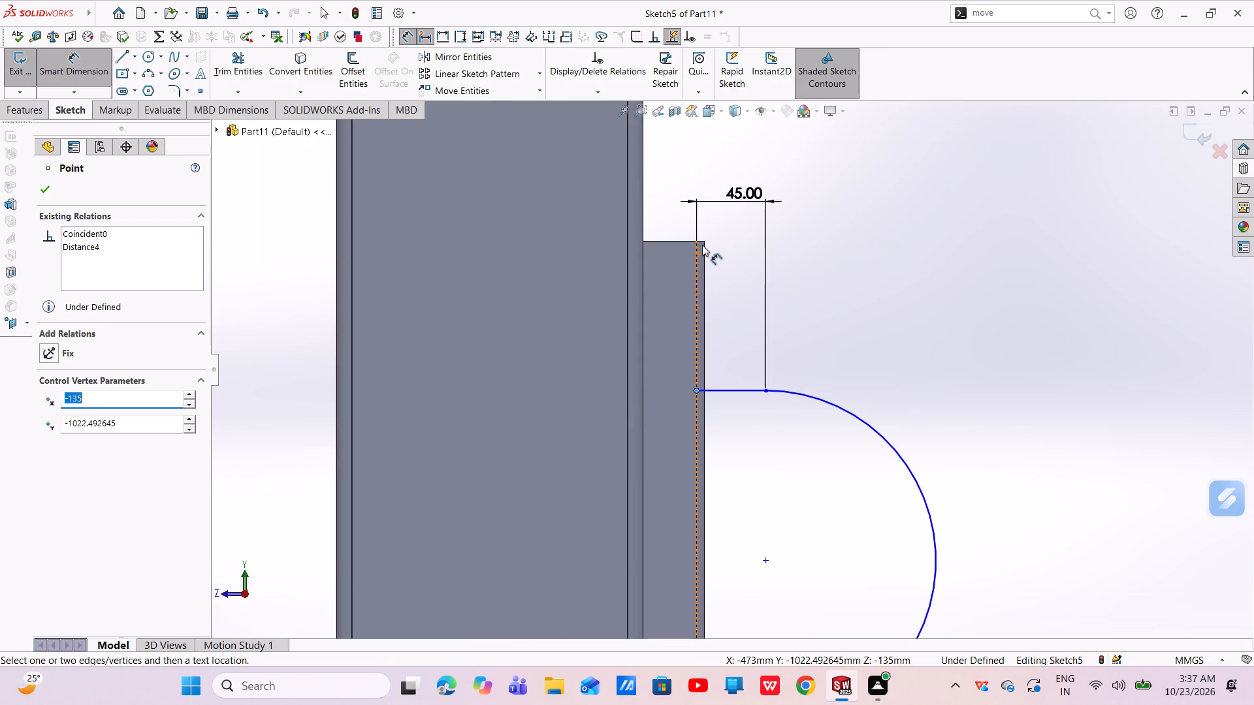
scroll(702, 242, "down", 1)
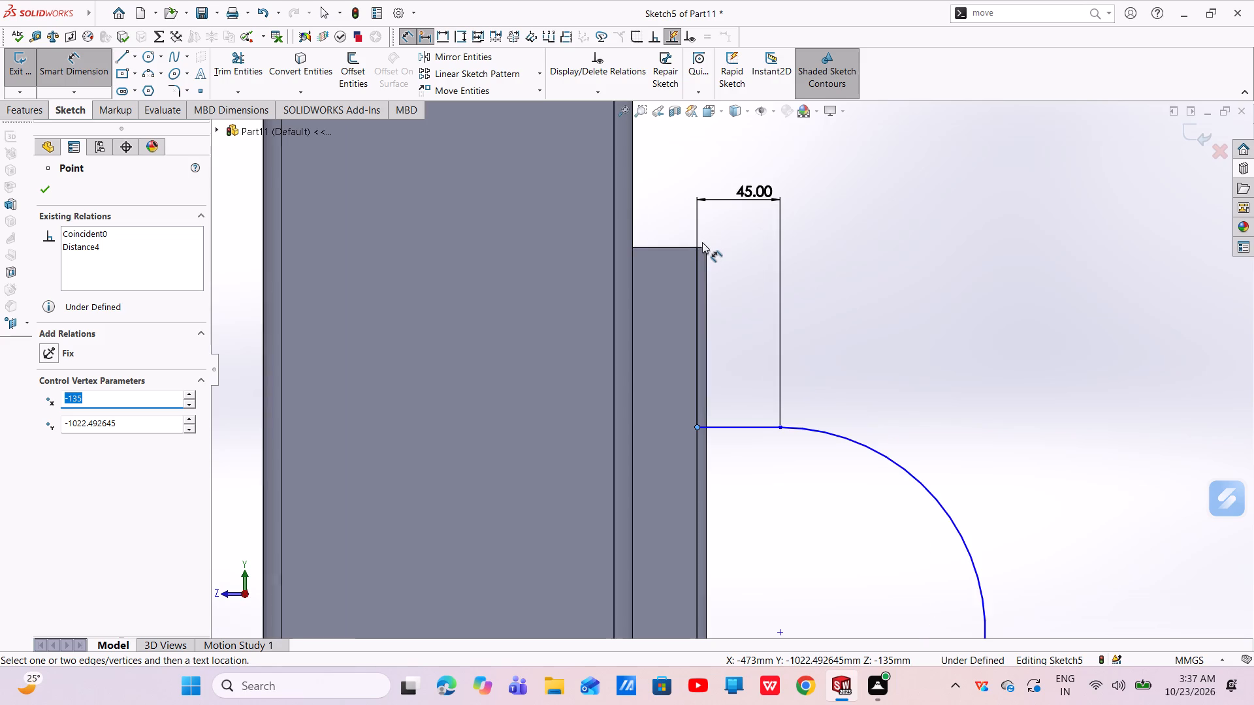
scroll(702, 243, "down", 3)
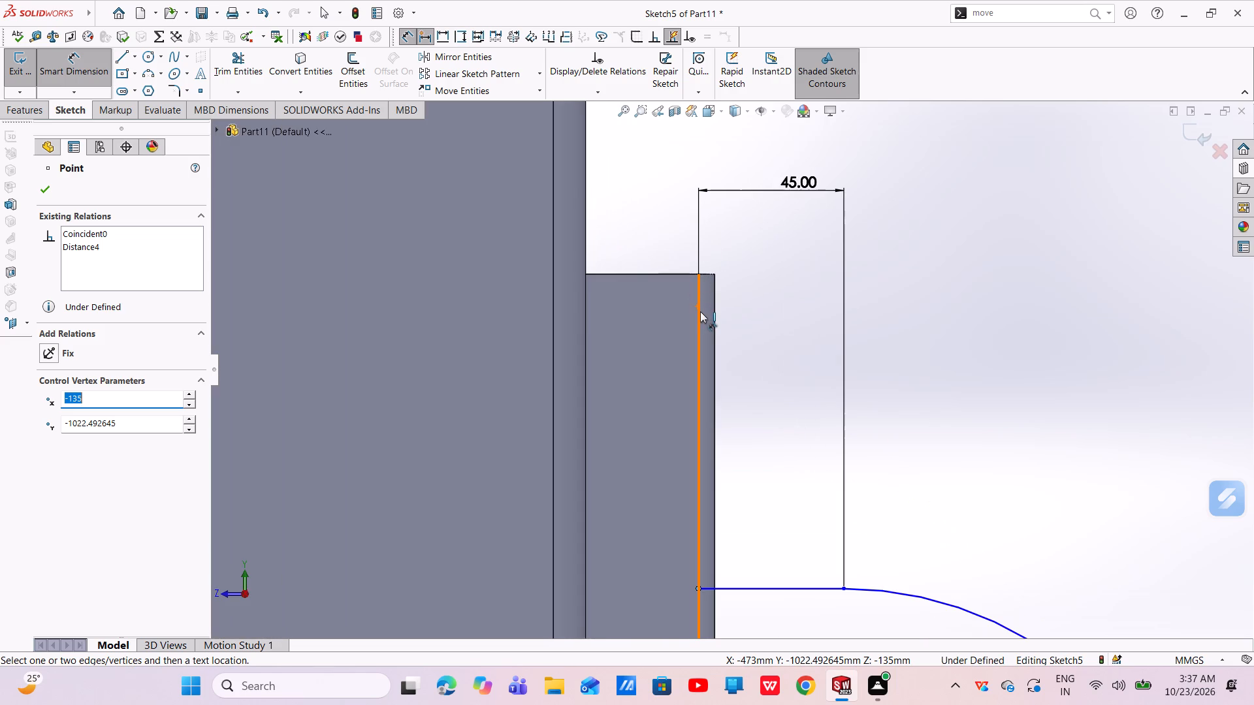
left_click_drag(700, 311, 711, 312)
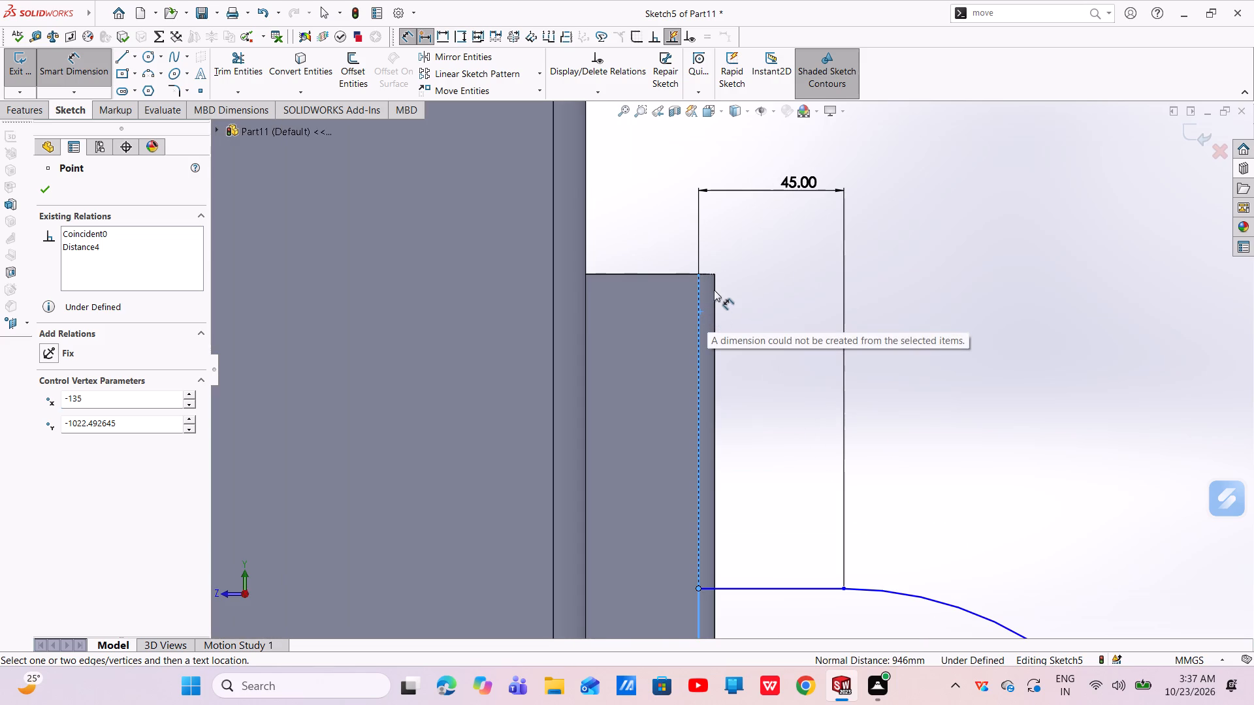
left_click(743, 273)
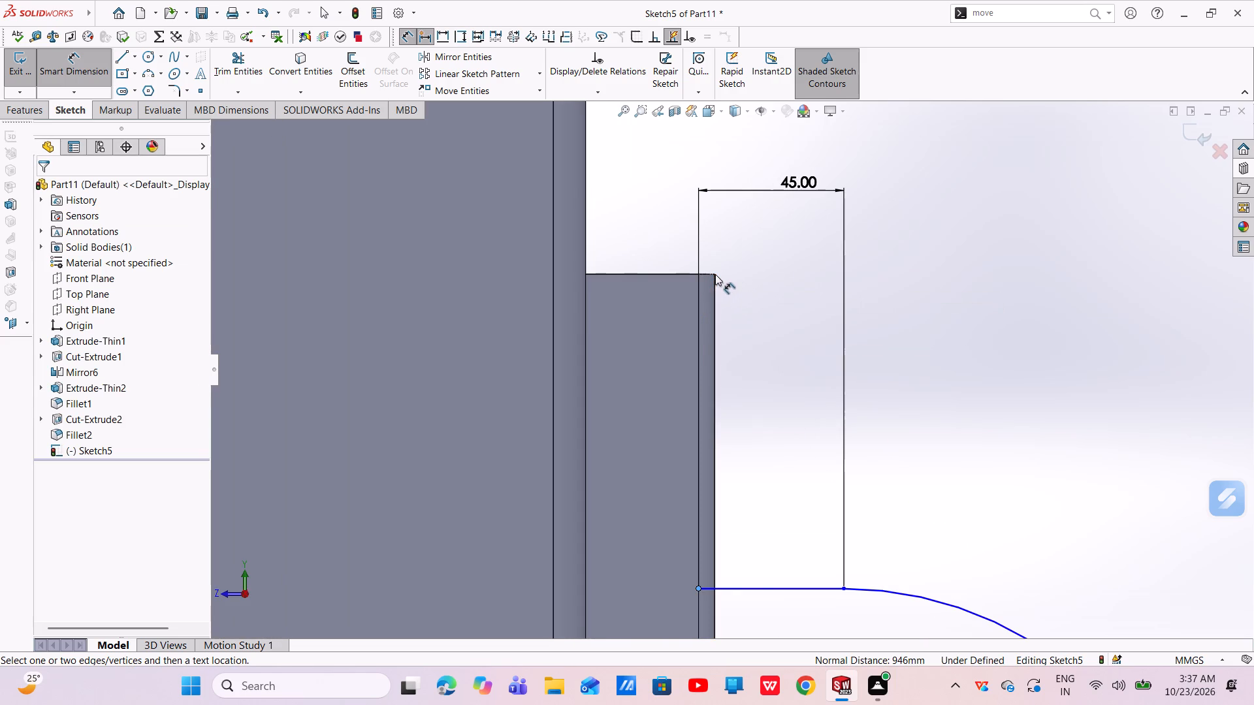
scroll(715, 274, "down", 7)
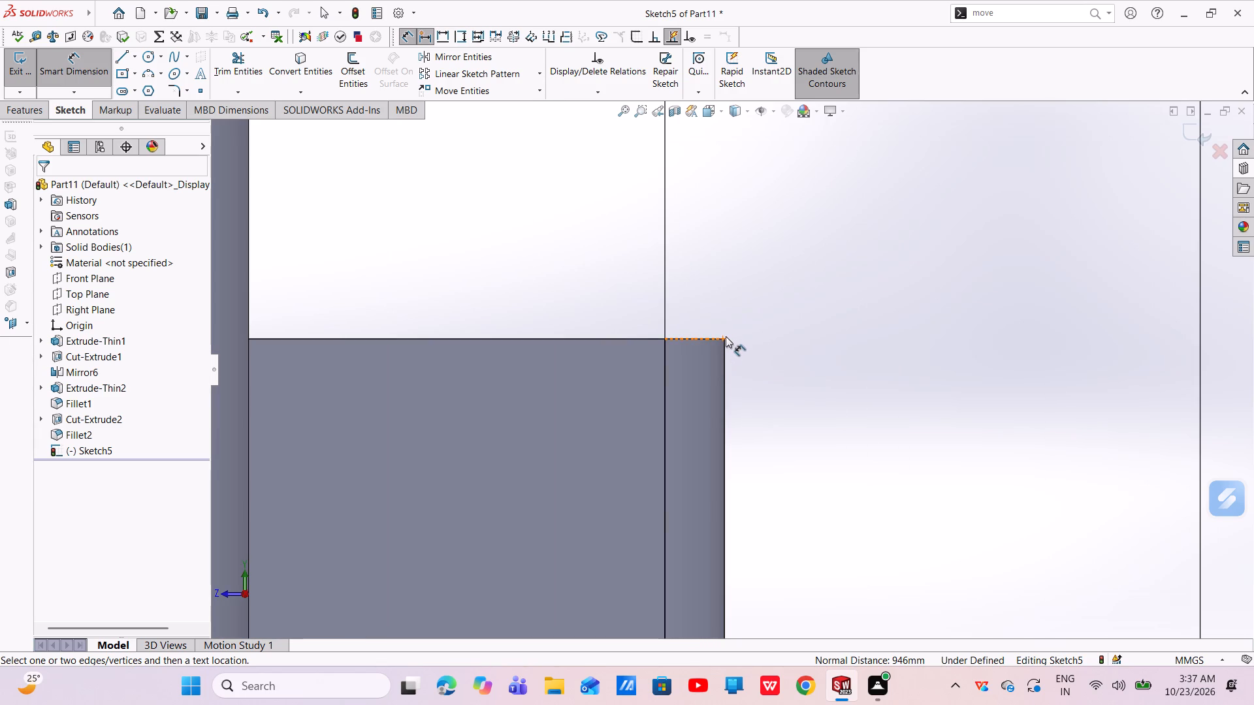
left_click(726, 336)
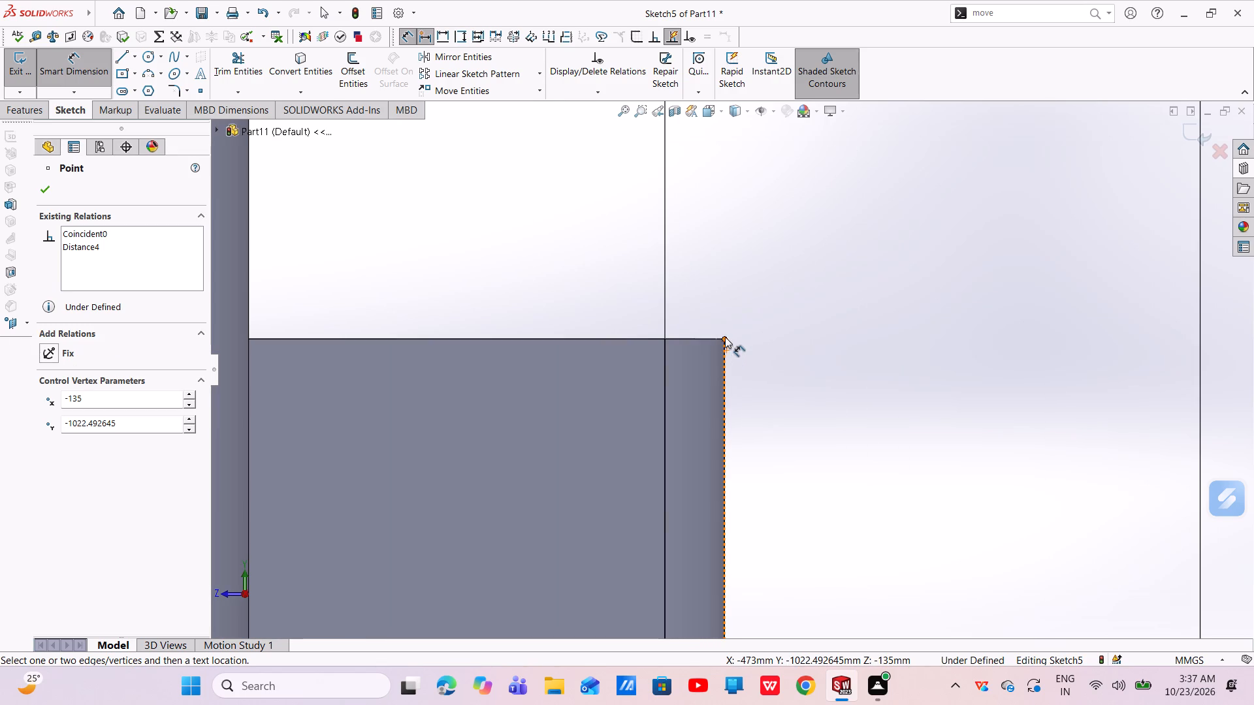
left_click(724, 337)
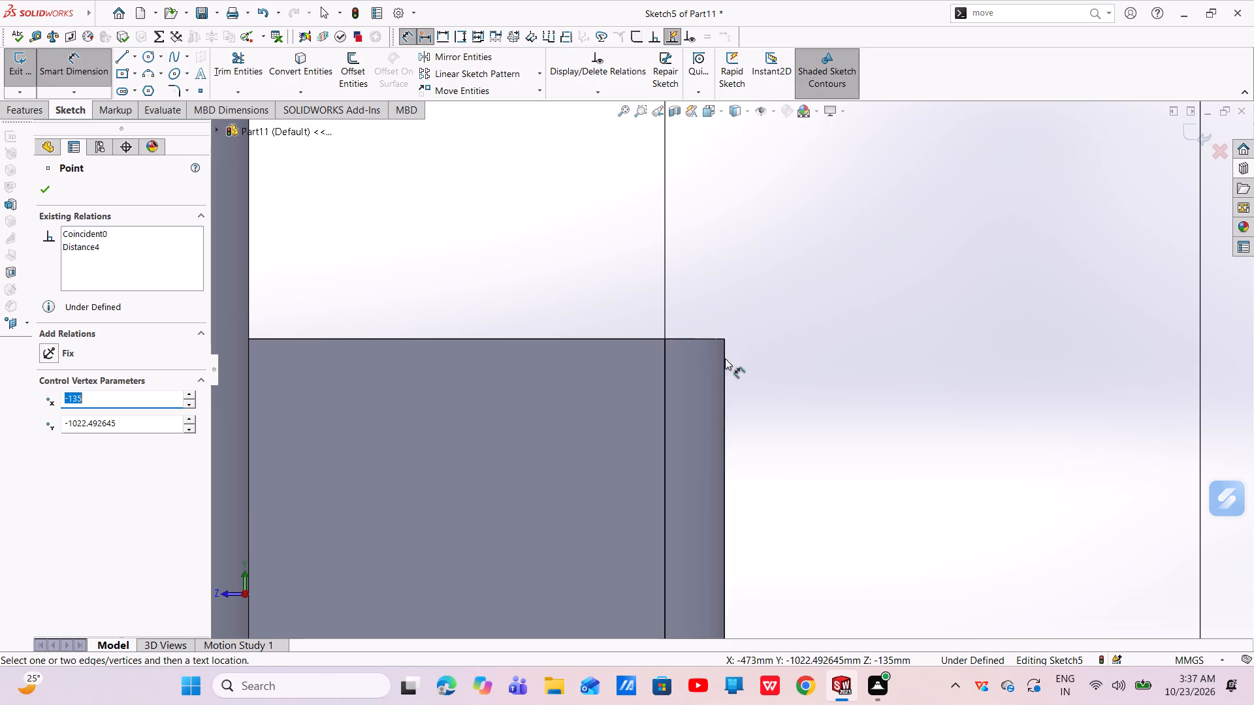
scroll(723, 394, "up", 11)
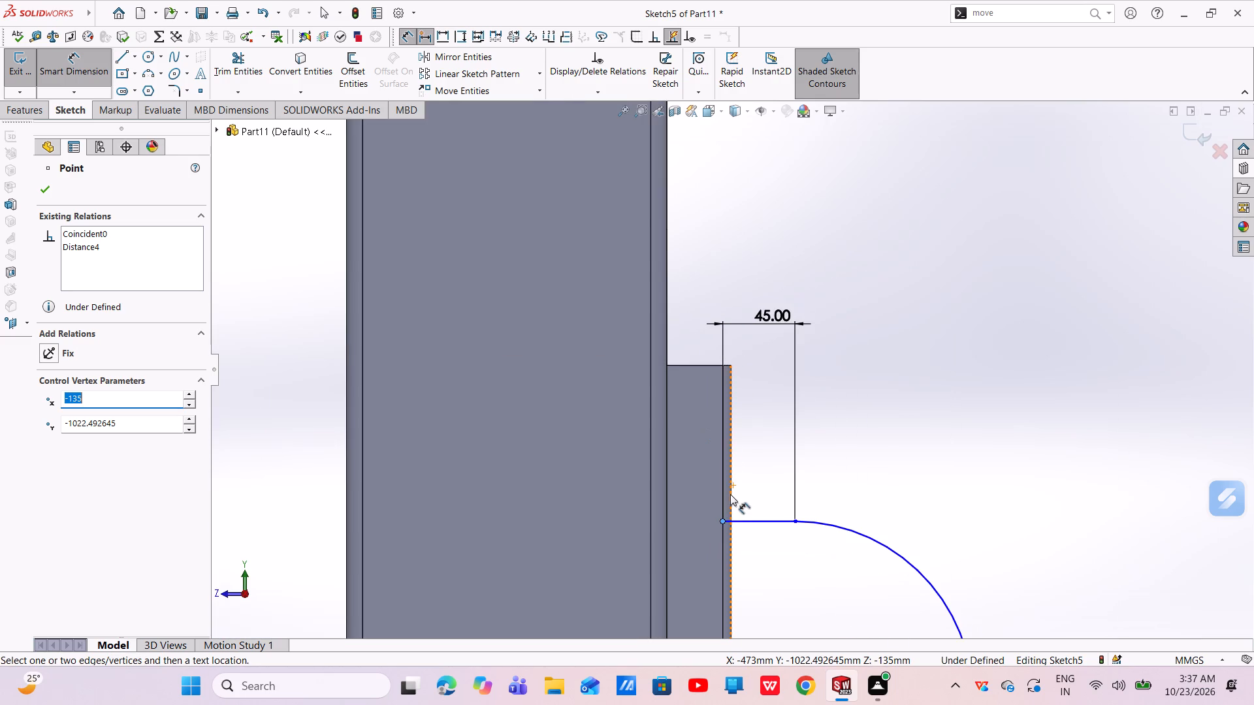
left_click(720, 518)
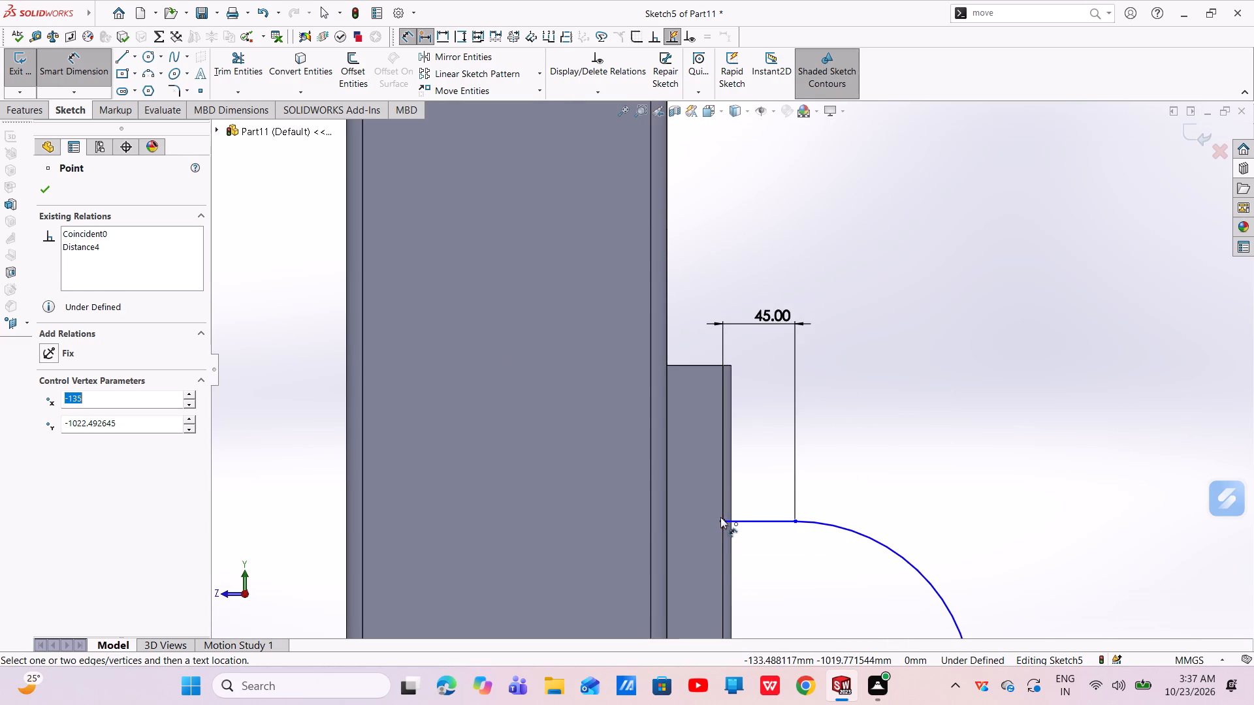
left_click(731, 441)
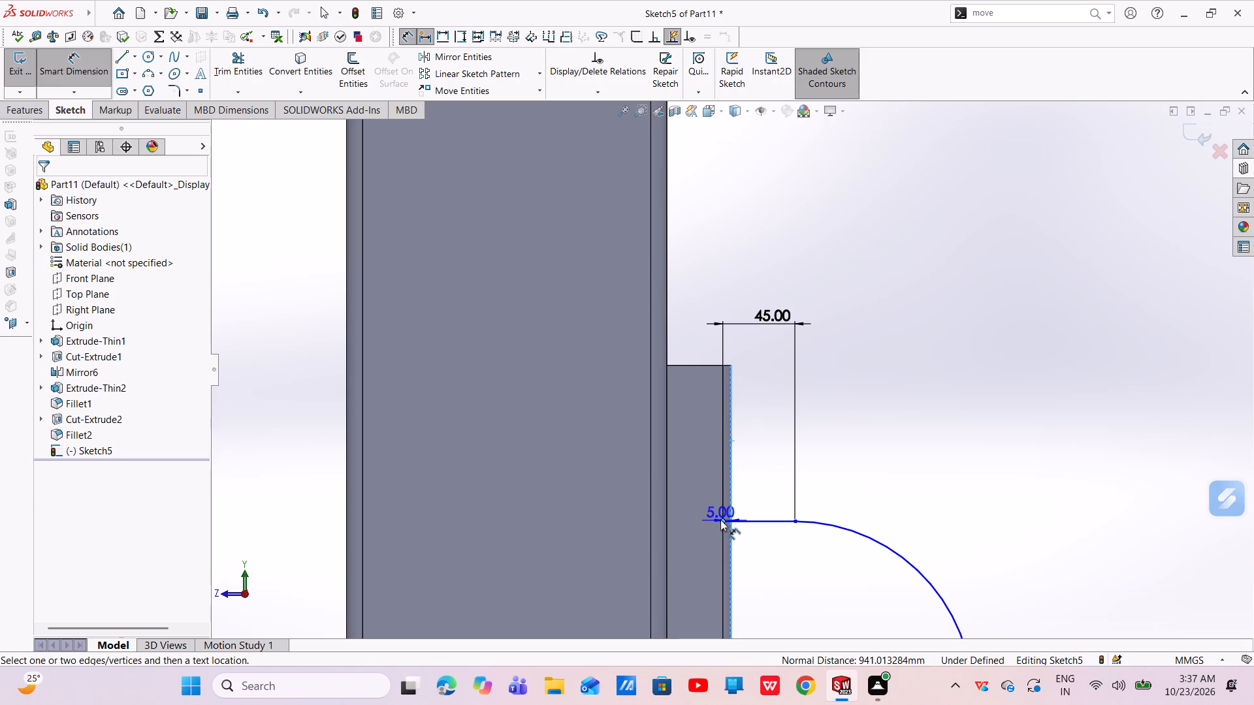
left_click(720, 520)
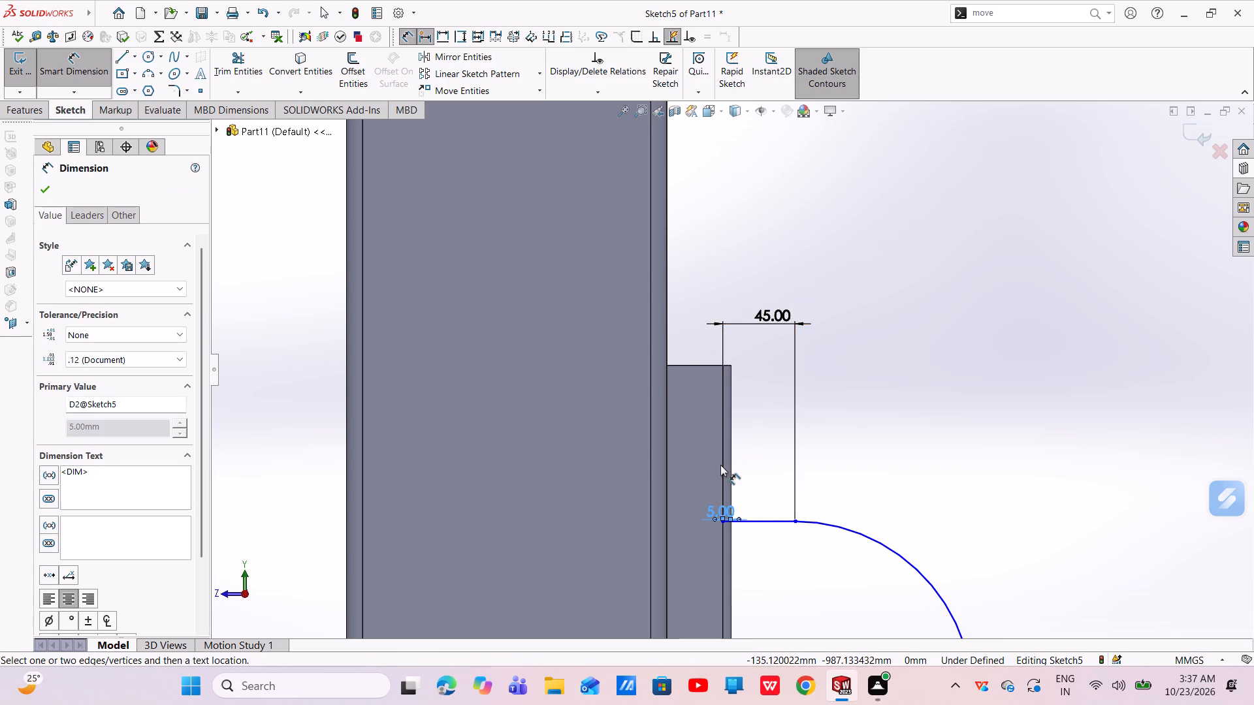
key("Escape")
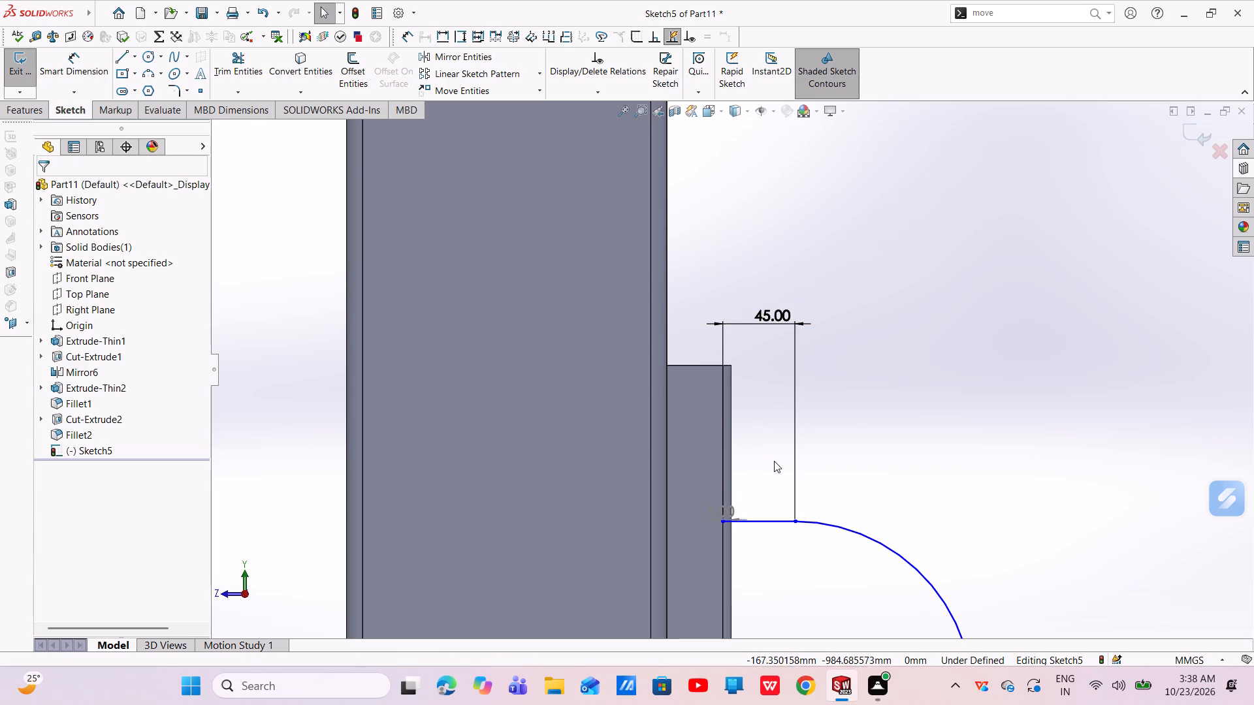
key("Escape")
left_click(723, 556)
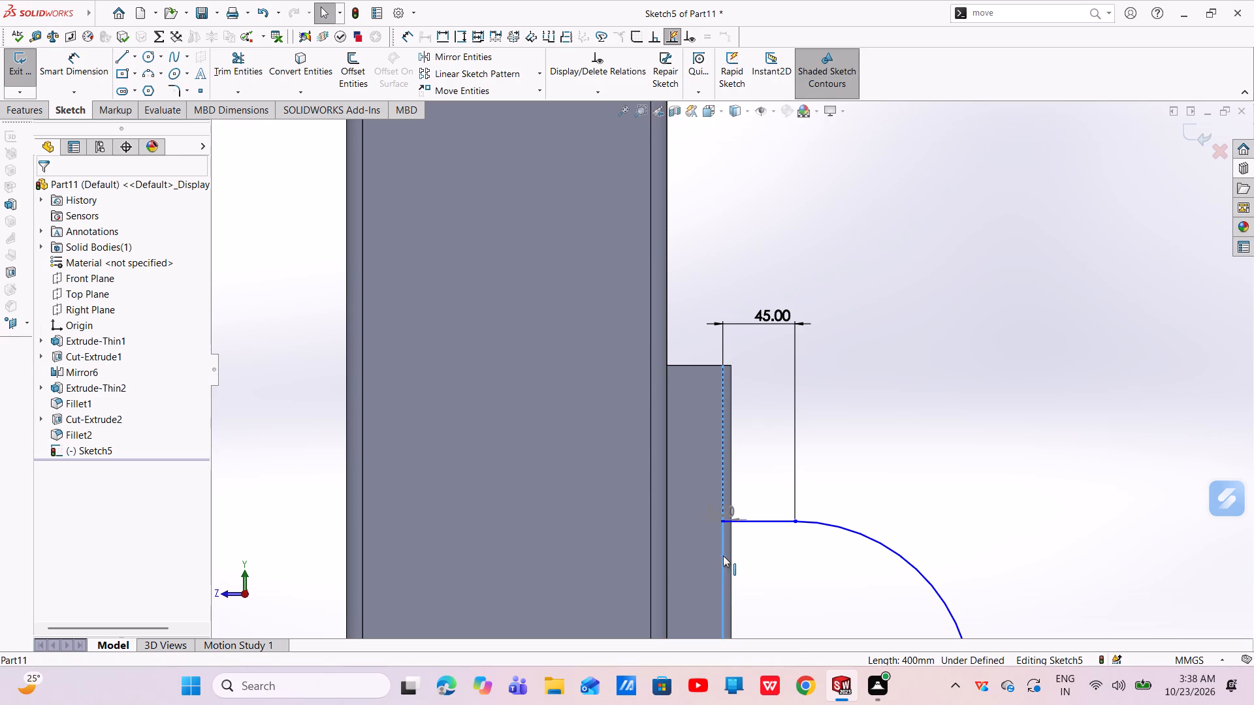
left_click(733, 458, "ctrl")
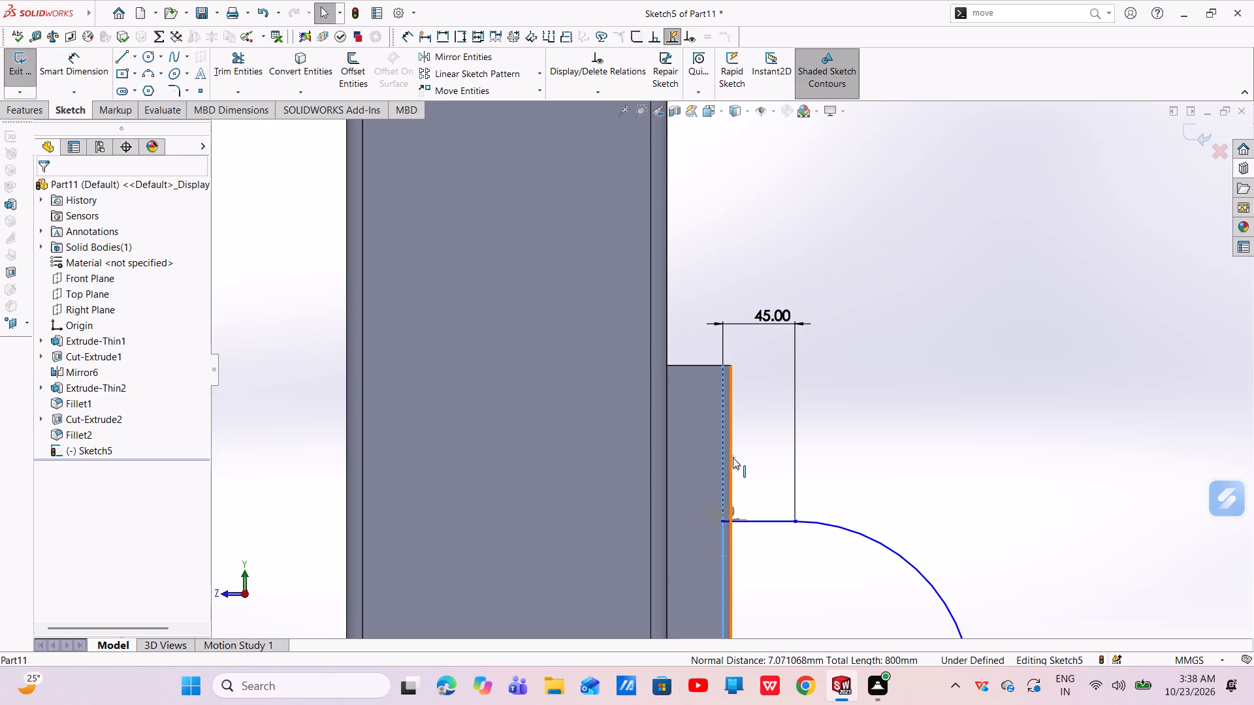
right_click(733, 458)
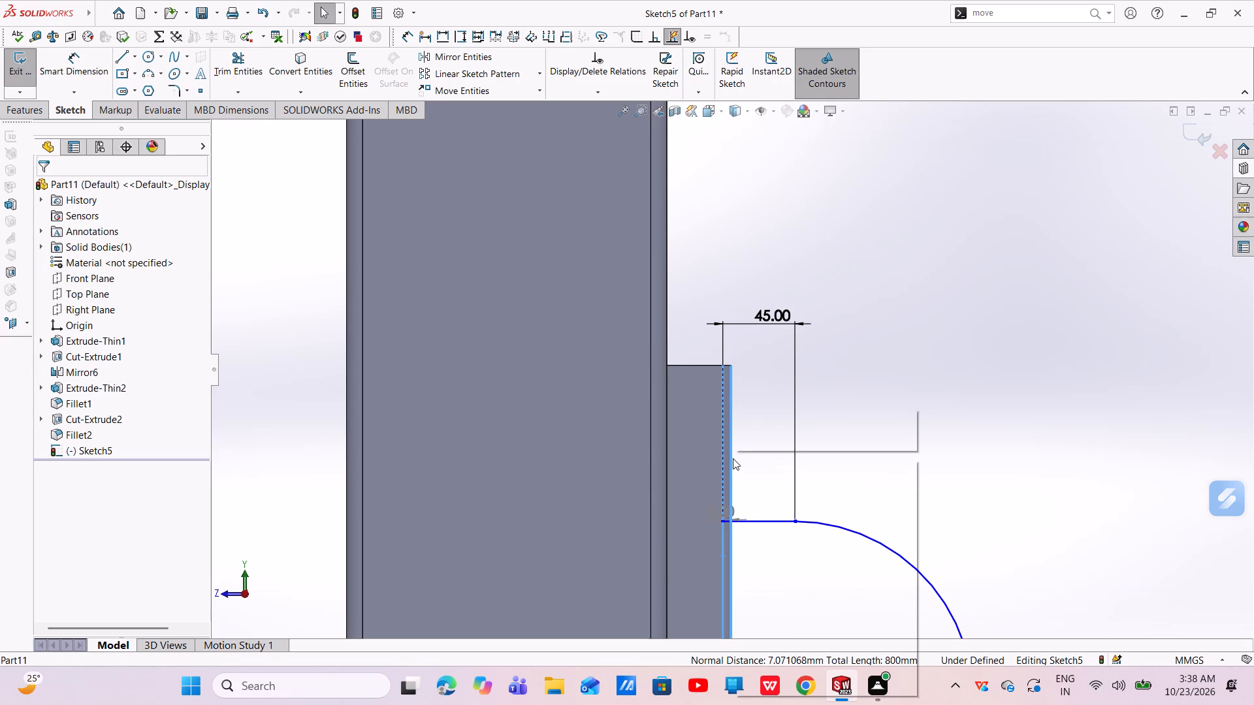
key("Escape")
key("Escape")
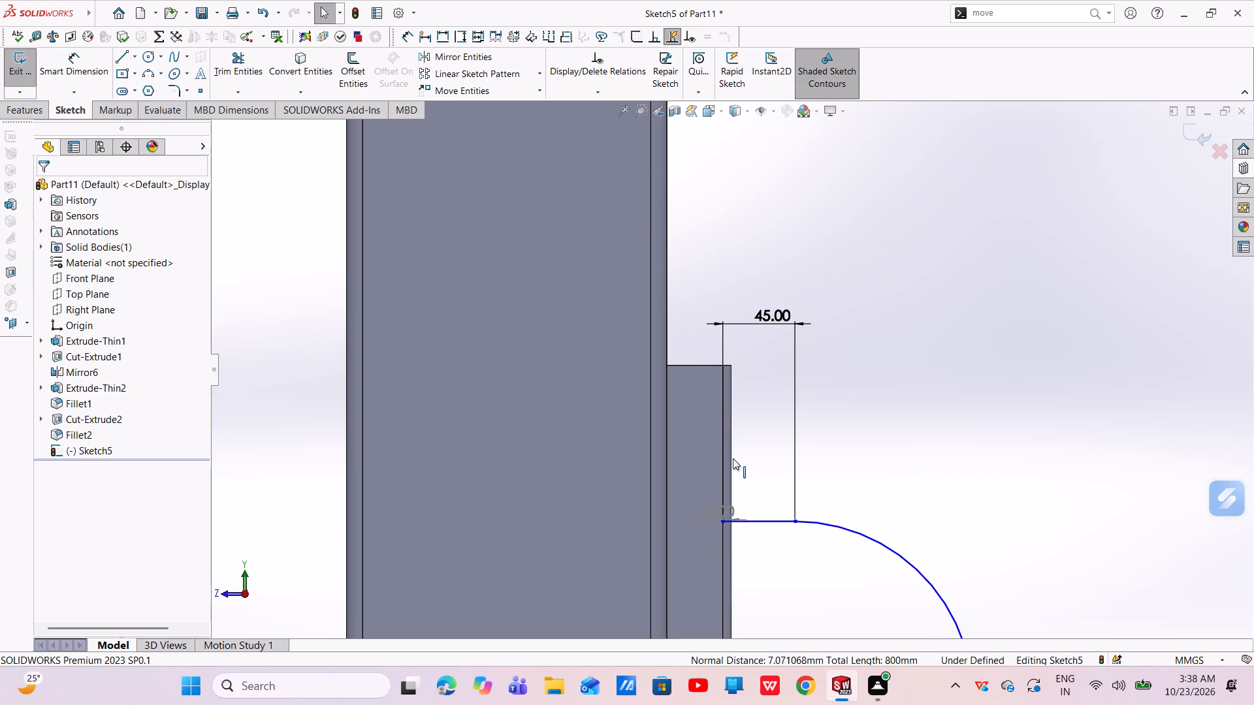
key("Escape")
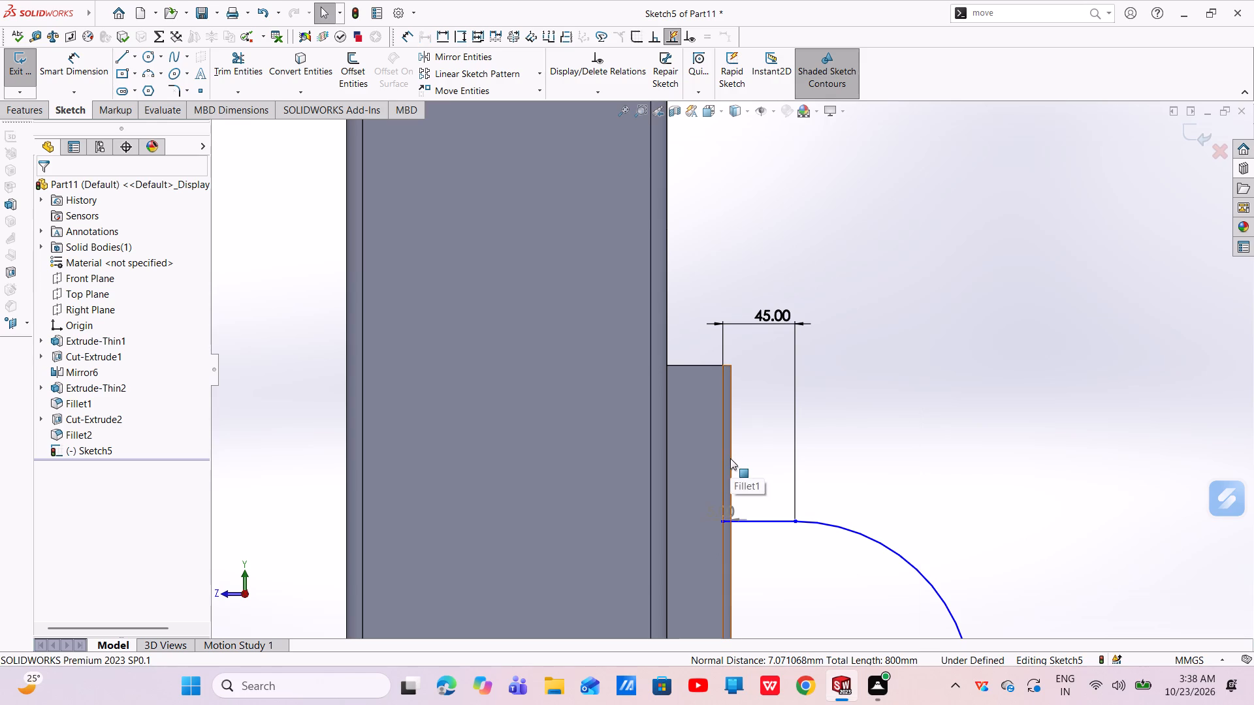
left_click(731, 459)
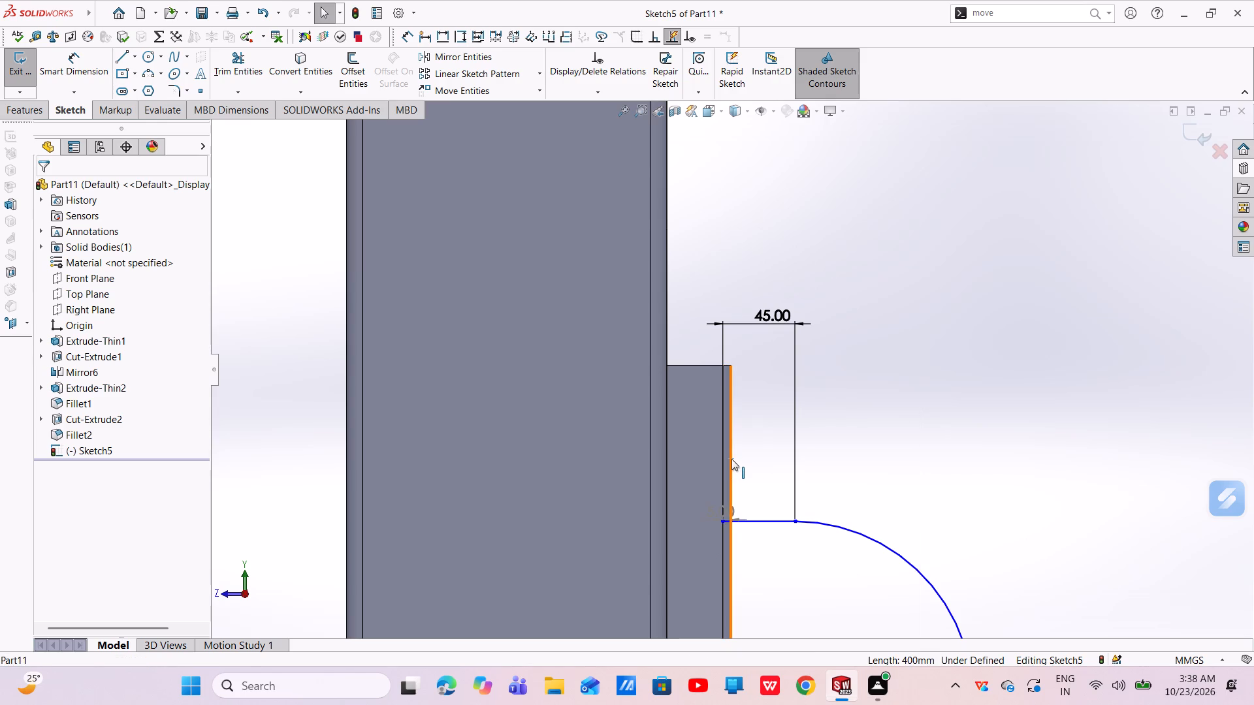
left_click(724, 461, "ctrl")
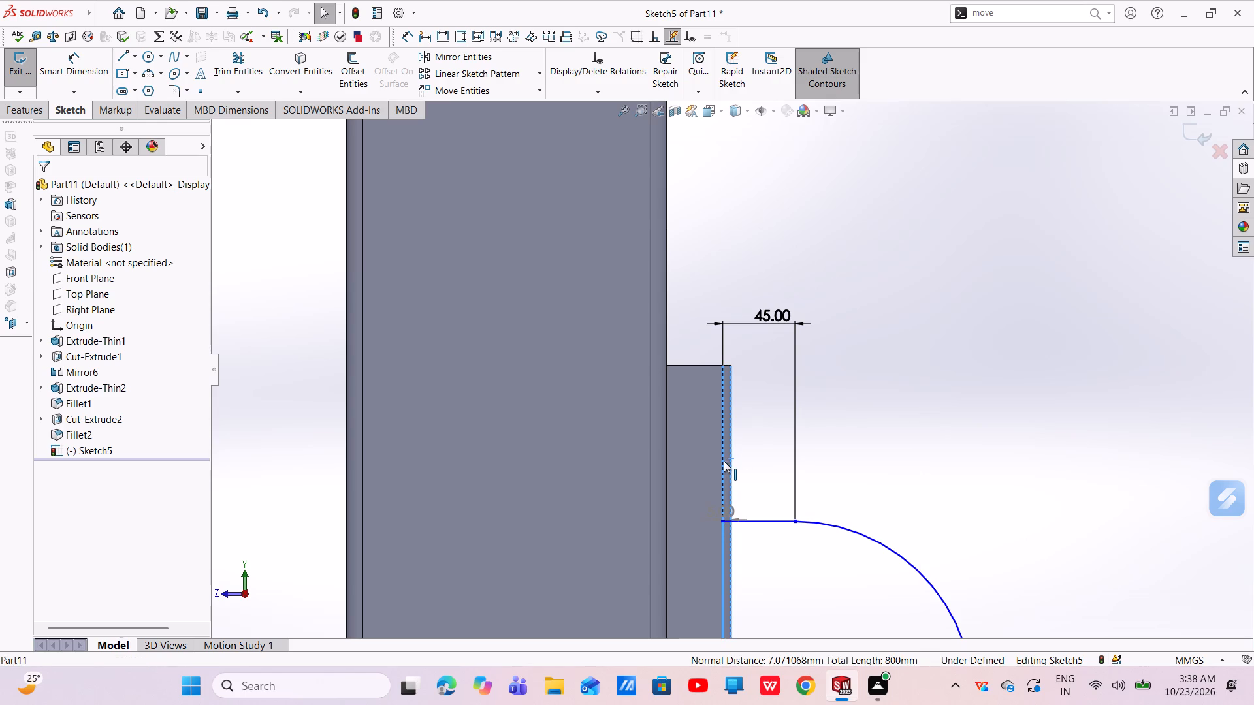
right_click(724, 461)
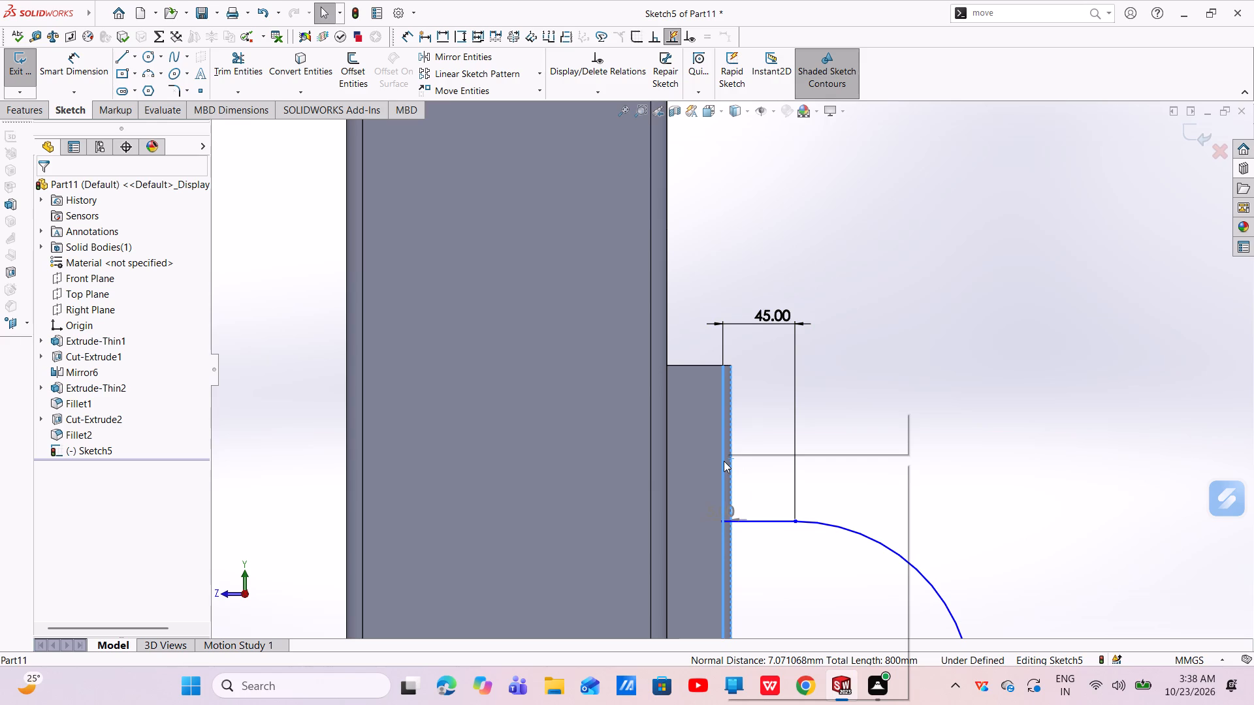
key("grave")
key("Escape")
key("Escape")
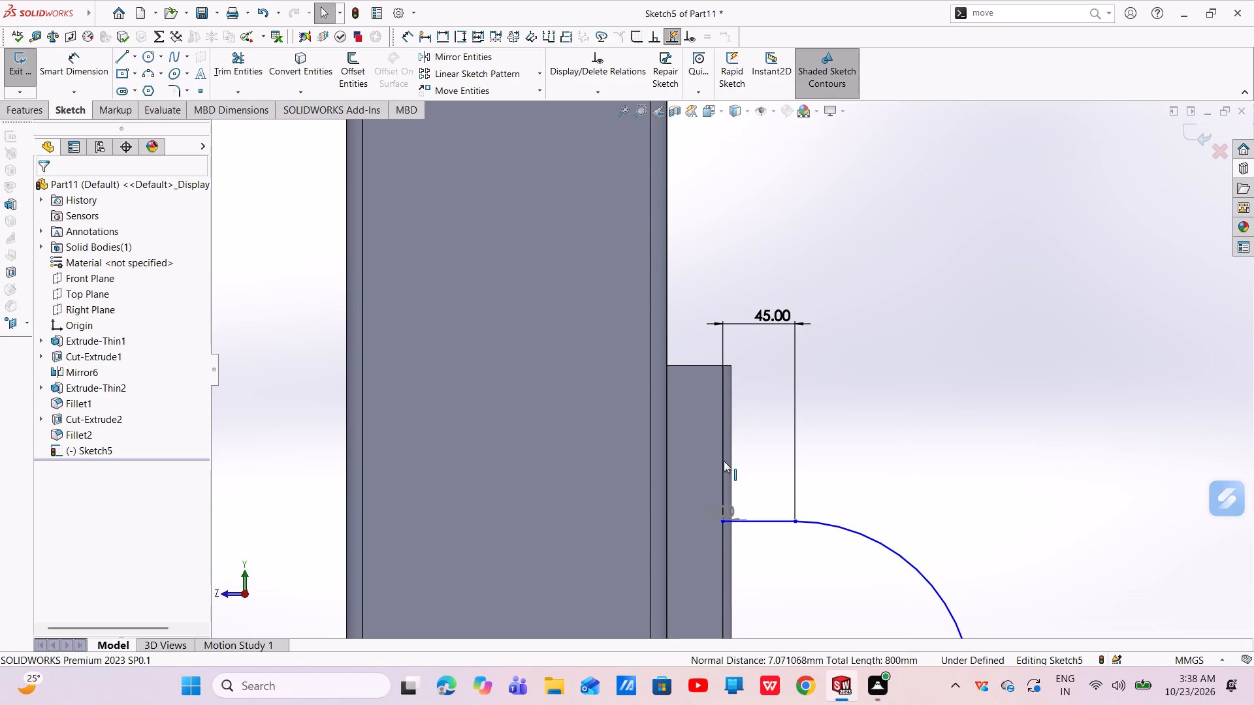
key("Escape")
Move the profile arc's centre point freehand to about Y -1135 mm, keeping it at Z -180 mm.
scroll(724, 461, "up", 4)
scroll(720, 565, "up", 4)
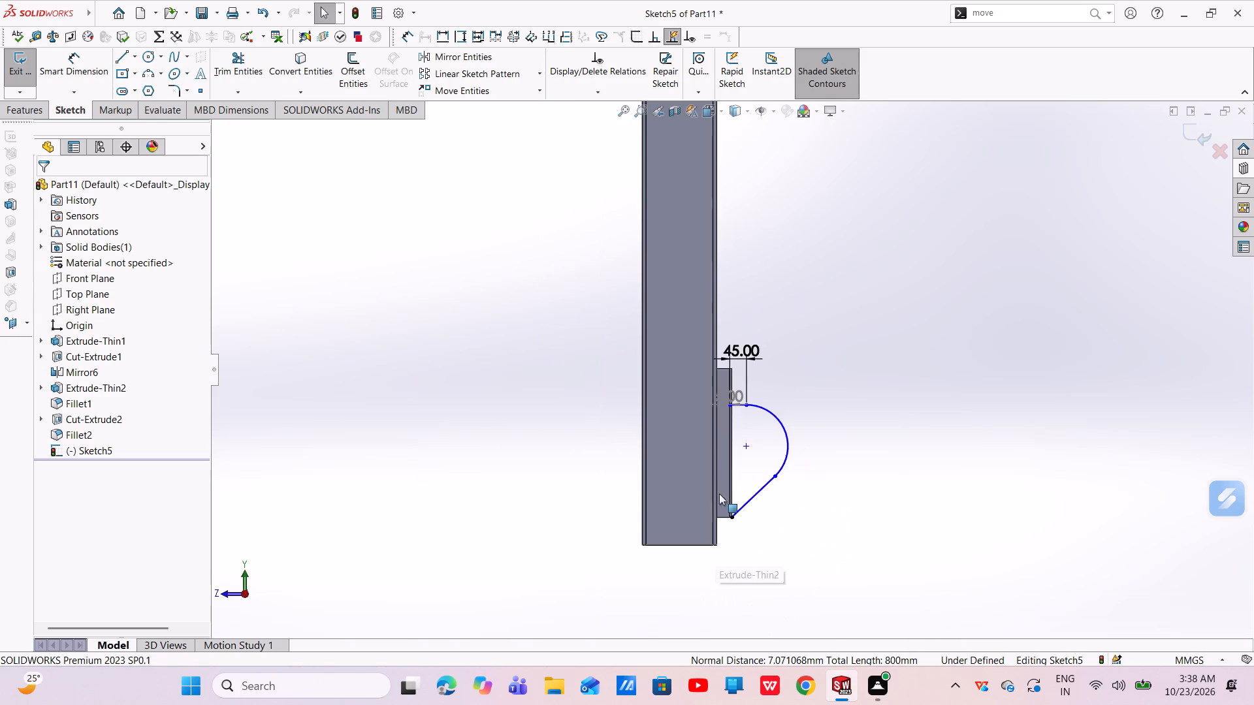
scroll(700, 430, "down", 6)
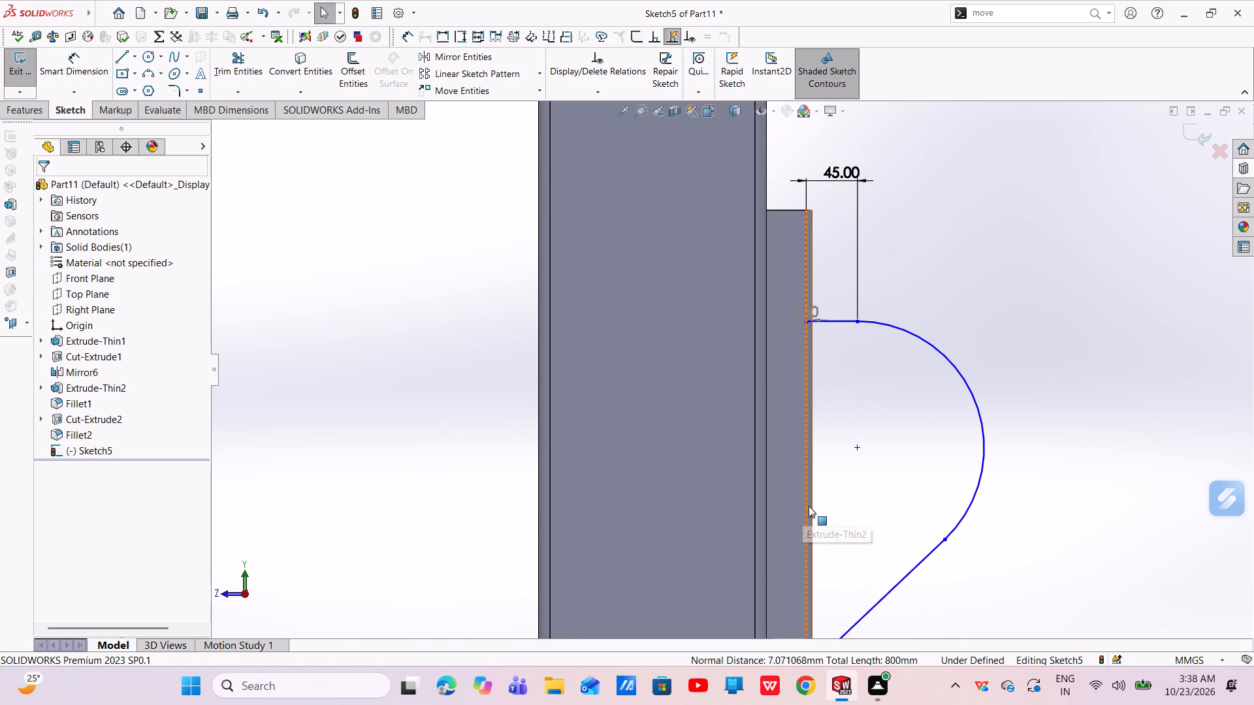
left_click_drag(808, 507, 826, 509)
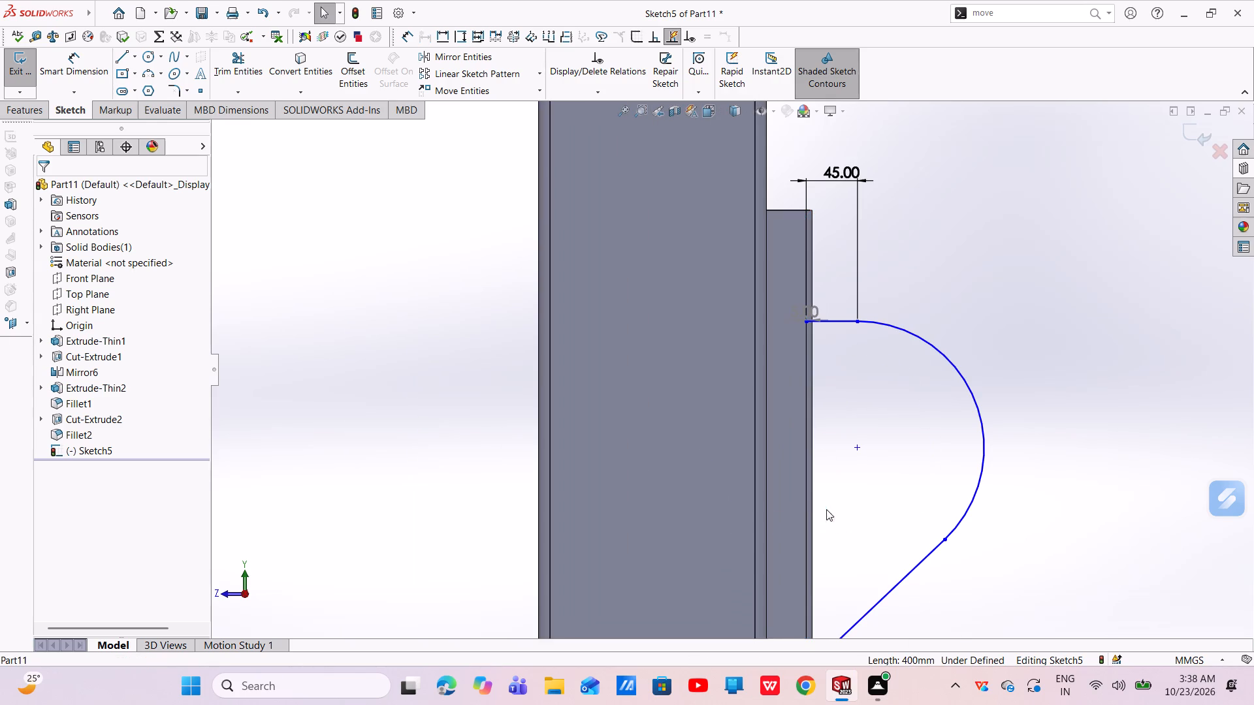
key("Escape")
key("Escape")
left_click_drag(857, 449, 863, 449)
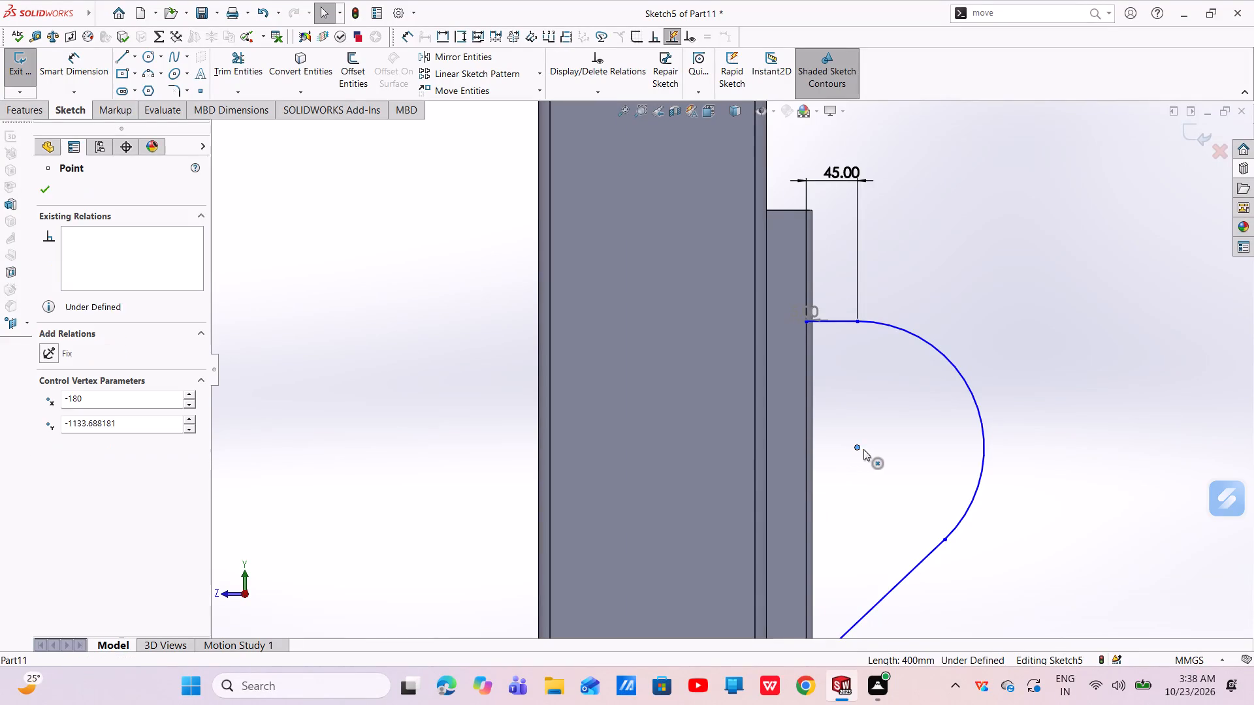
left_click_drag(863, 449, 883, 450)
key("Escape")
key("Escape")
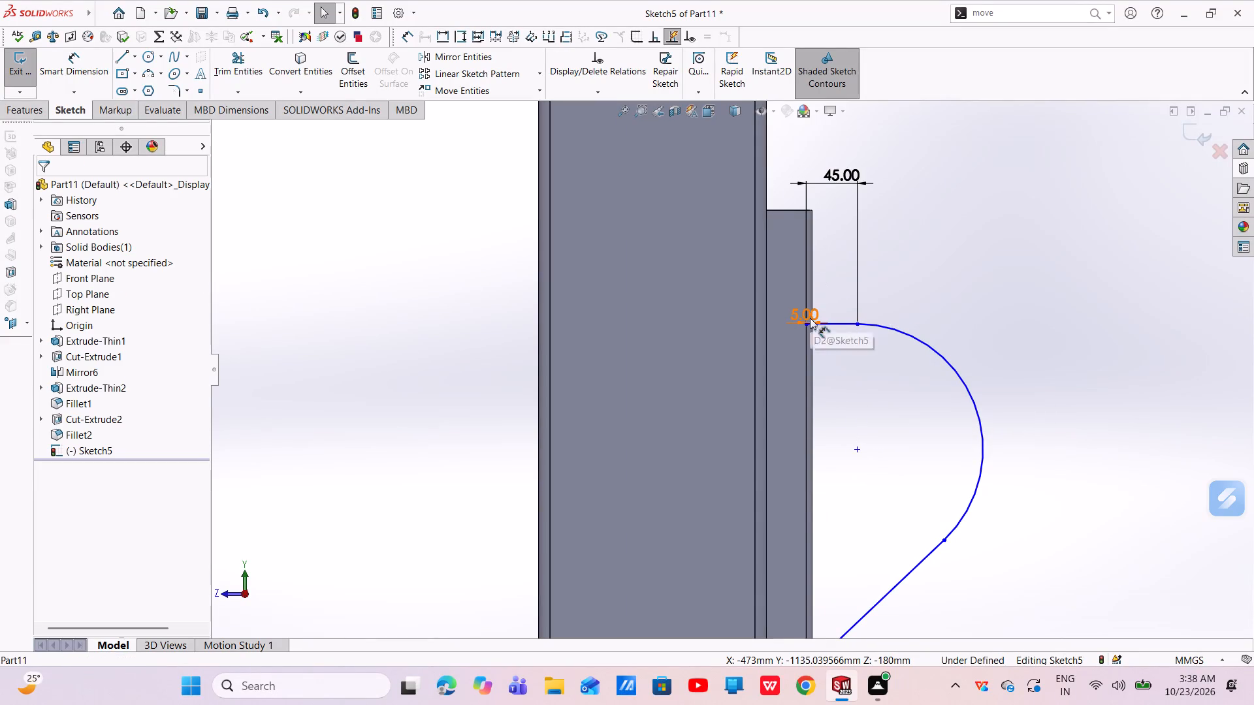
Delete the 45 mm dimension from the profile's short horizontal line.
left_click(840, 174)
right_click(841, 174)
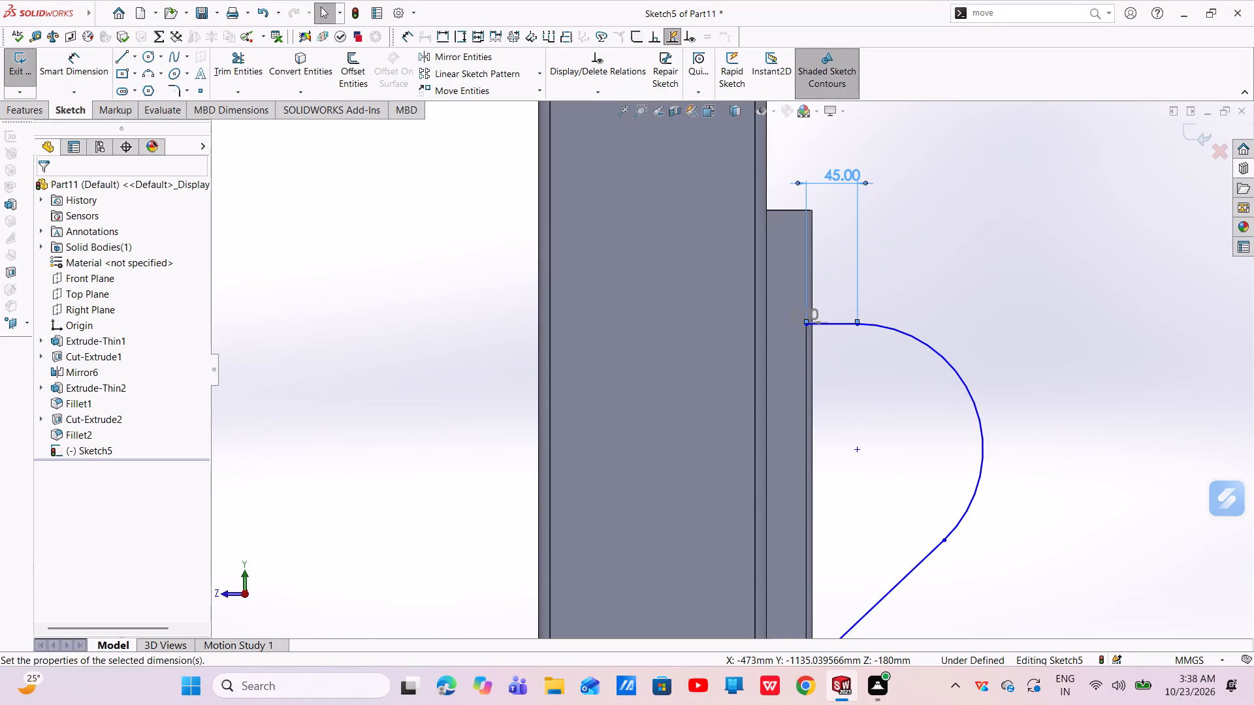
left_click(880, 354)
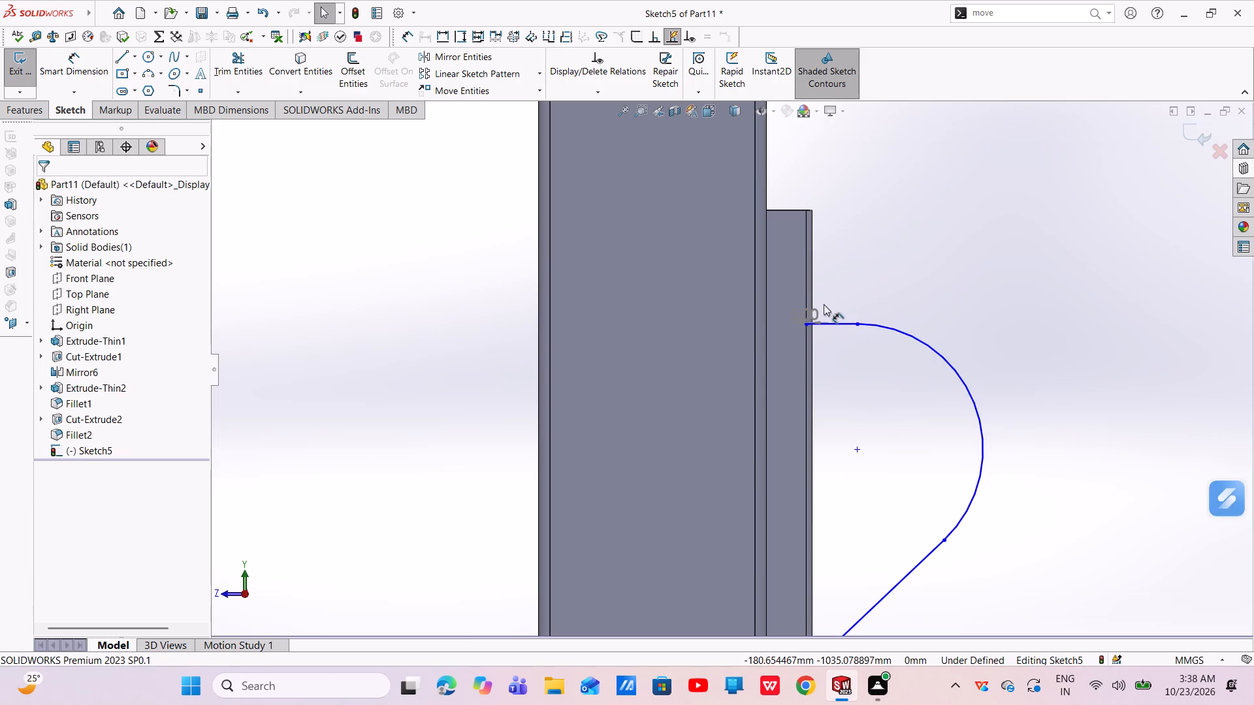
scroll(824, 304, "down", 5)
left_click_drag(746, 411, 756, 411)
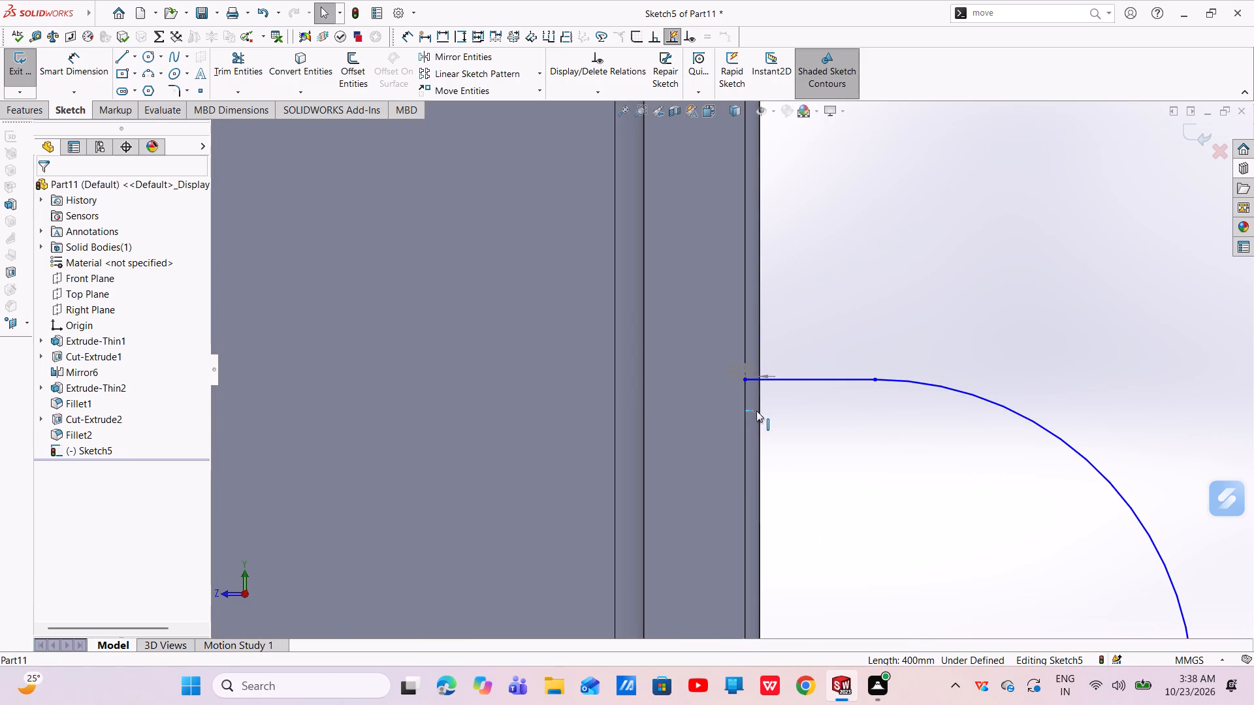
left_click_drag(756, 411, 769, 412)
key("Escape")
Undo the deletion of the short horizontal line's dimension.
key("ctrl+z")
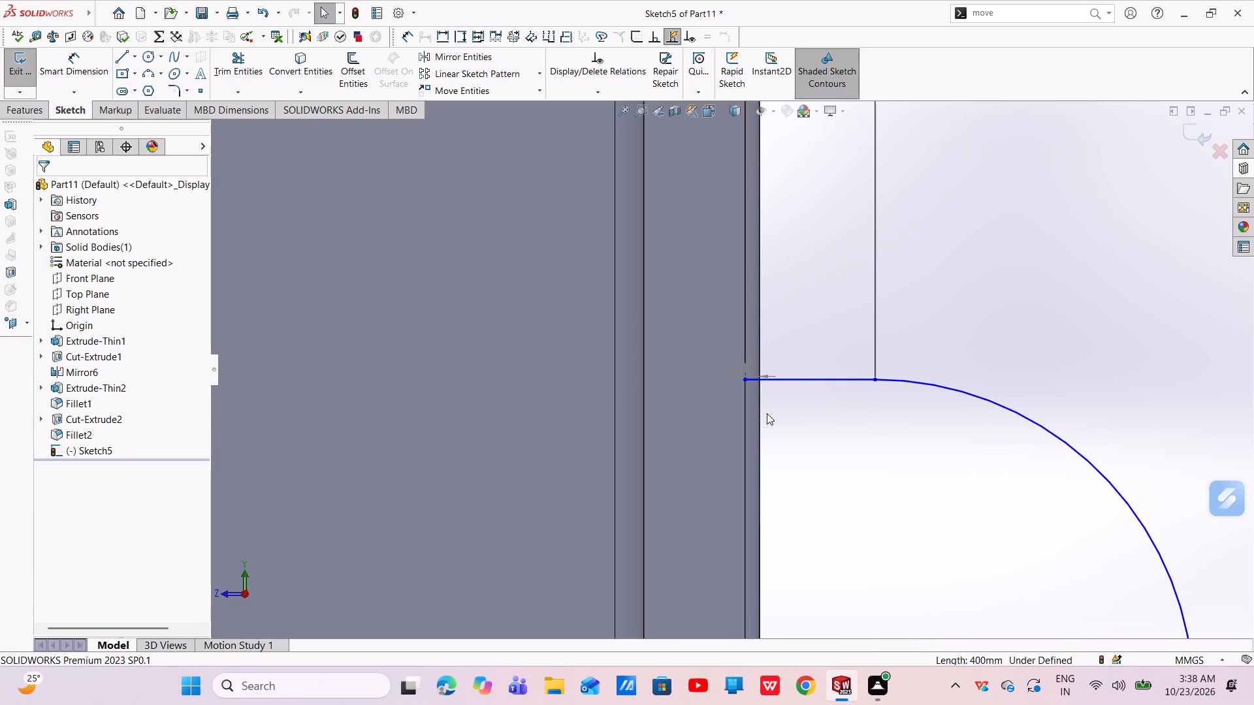
Undo the bracket profile's dimensions, edits and sketched lines and arc until the sketch is empty.
key("ctrl+z")
key("ctrl+z")
key("ctrl+z")
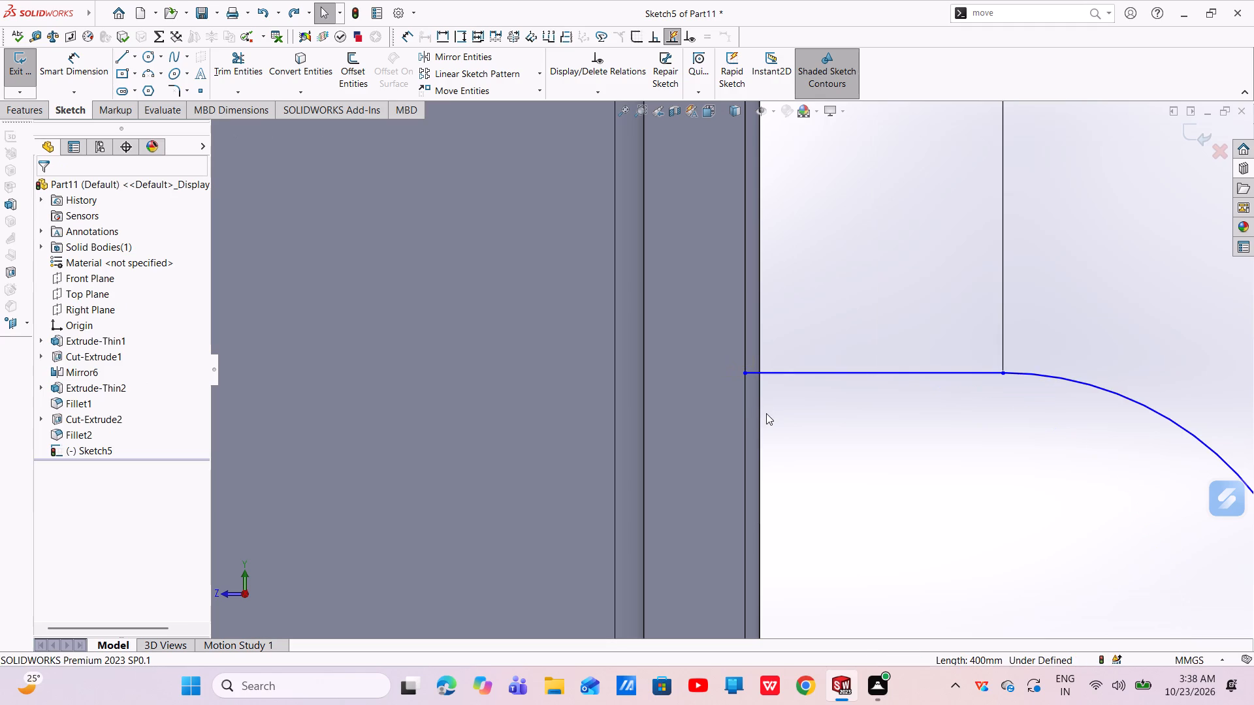
key("ctrl+z")
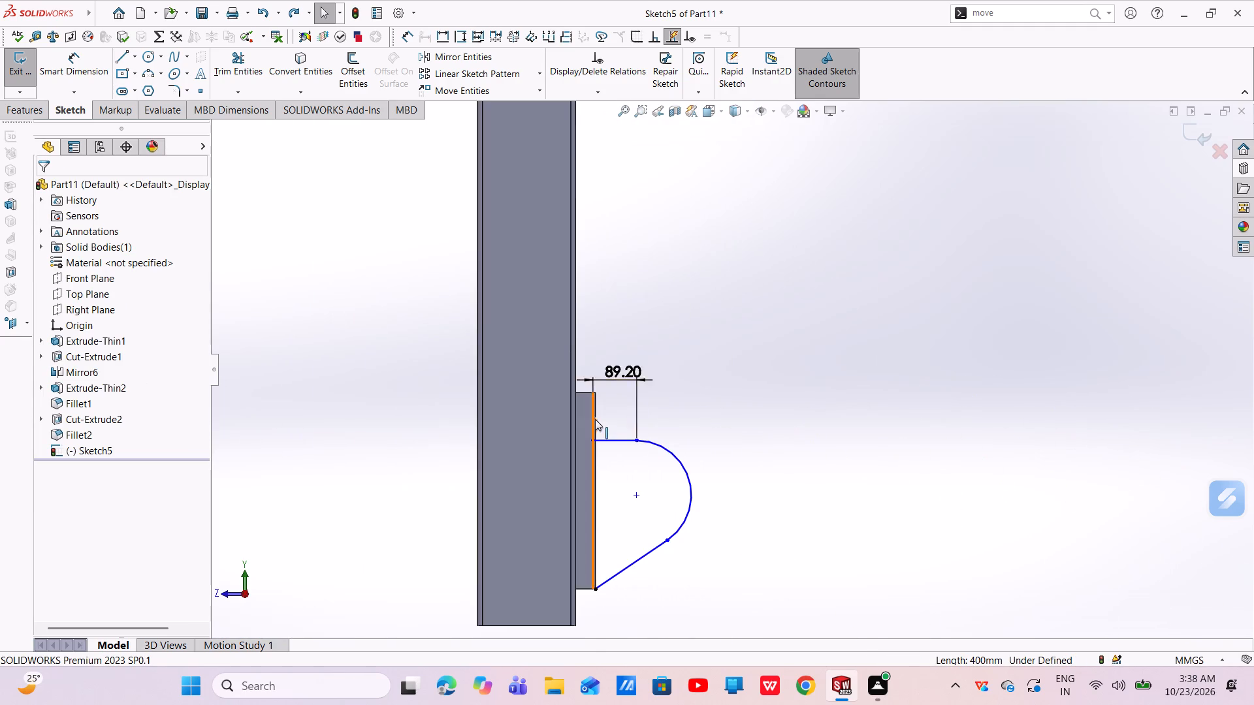
scroll(595, 419, "down", 9)
key("ctrl+z")
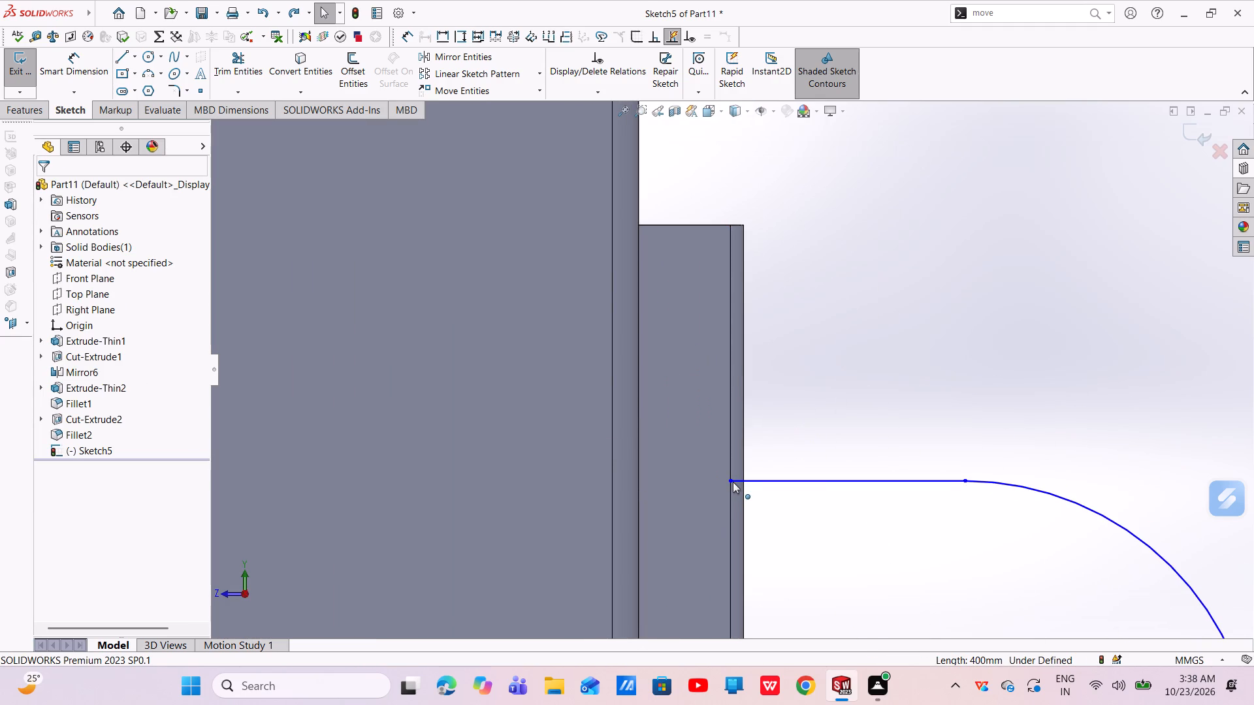
key("ctrl+z")
key("ctrl+z")
key("ctrl+z")
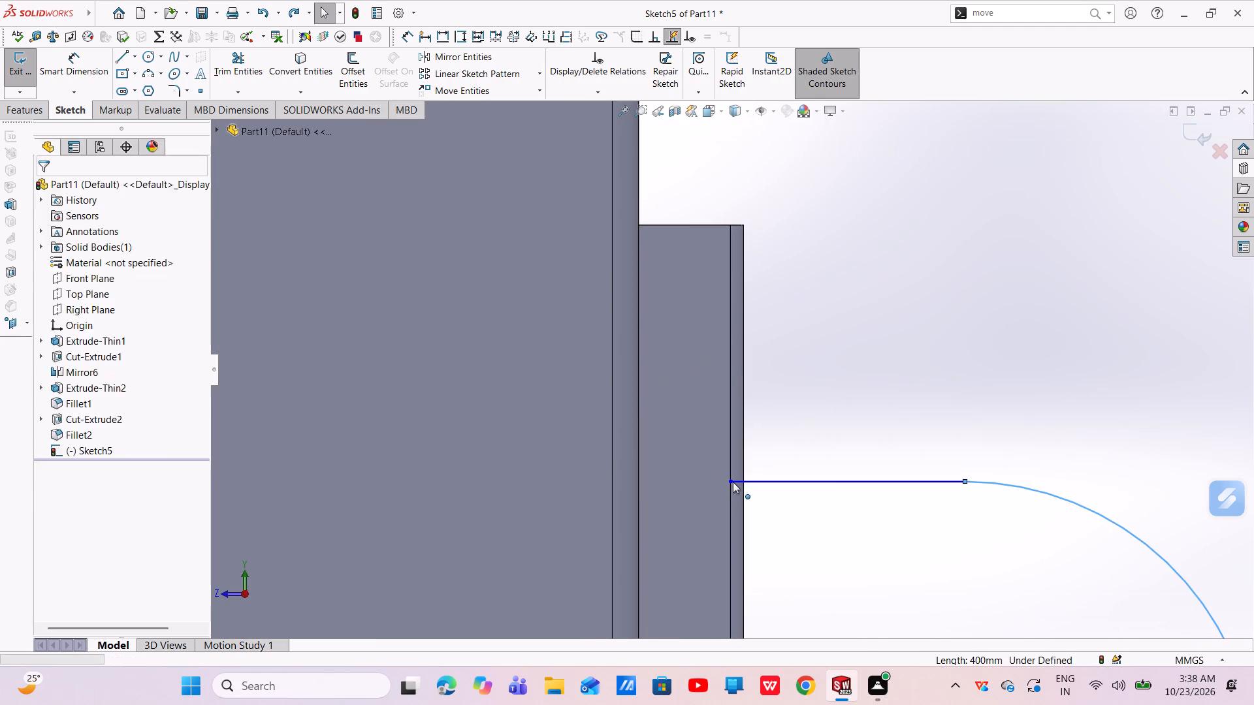
key("ctrl+z")
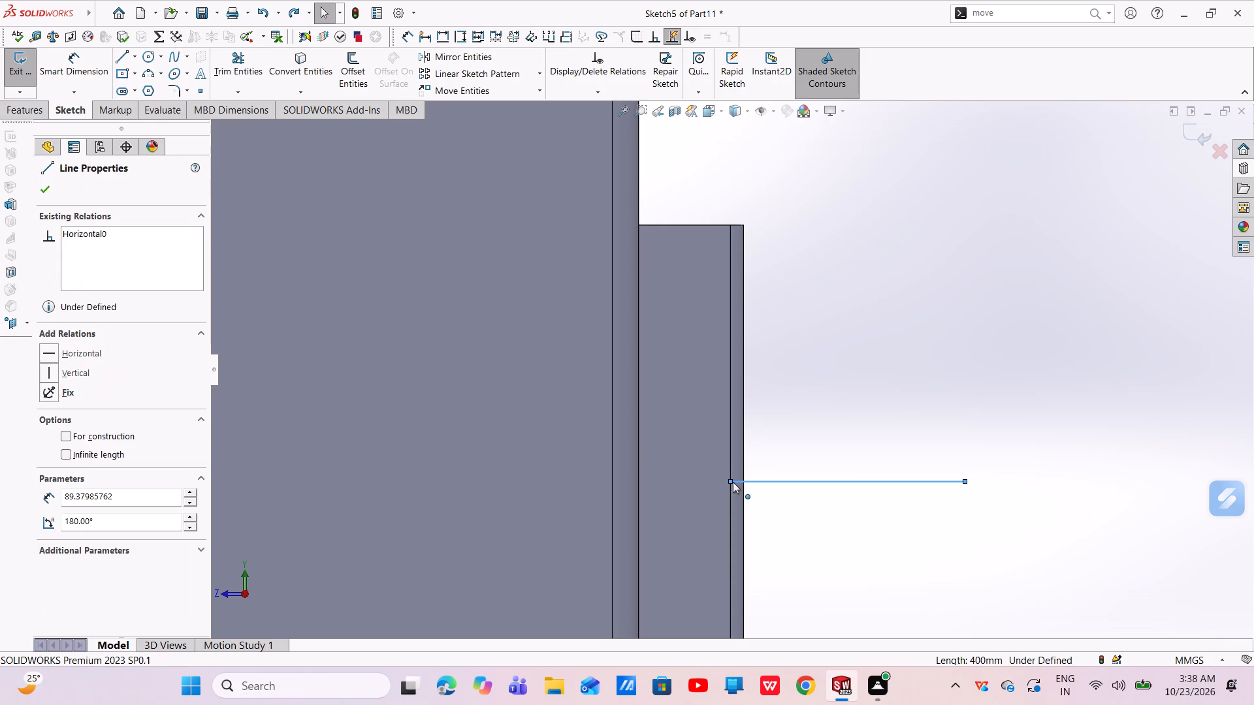
key("ctrl+z")
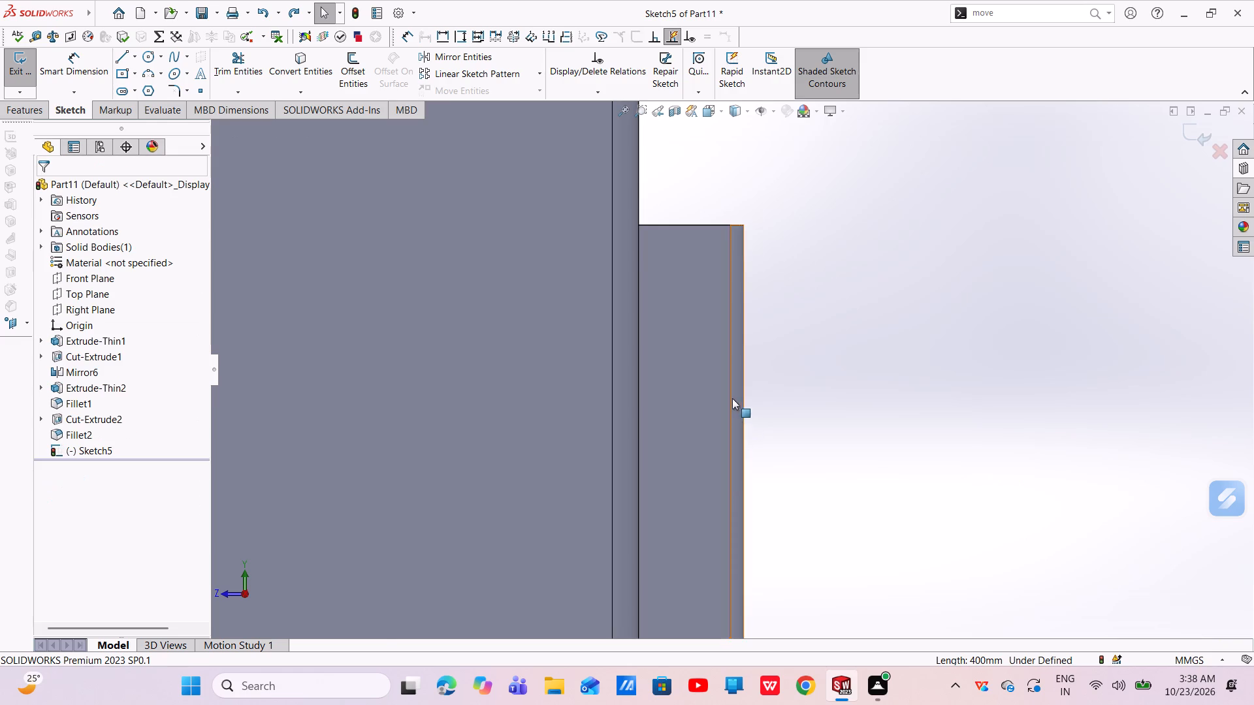
Redraw the bracket profile from the flange's outer edge: horizontal line about 78 mm, tangent arc about R117 mm, slanted line about 161 mm to the flange's lower corner.
scroll(724, 384, "down", 6)
scroll(732, 435, "up", 11)
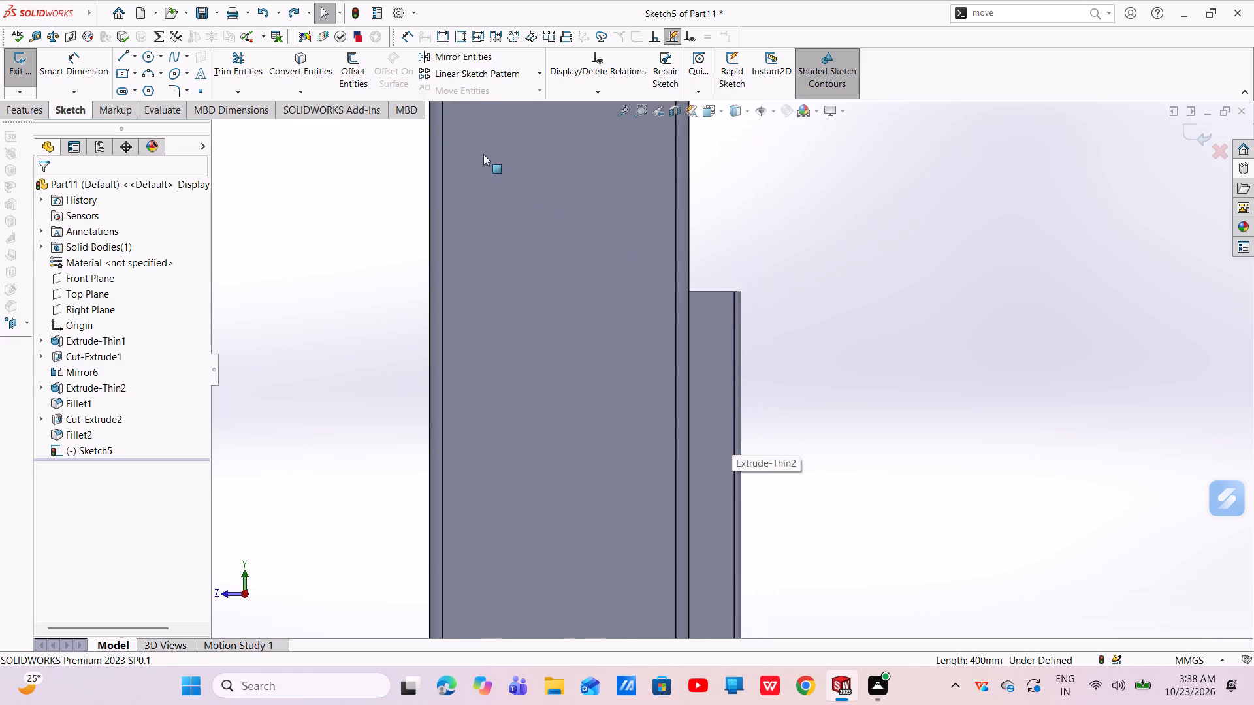
left_click(120, 61)
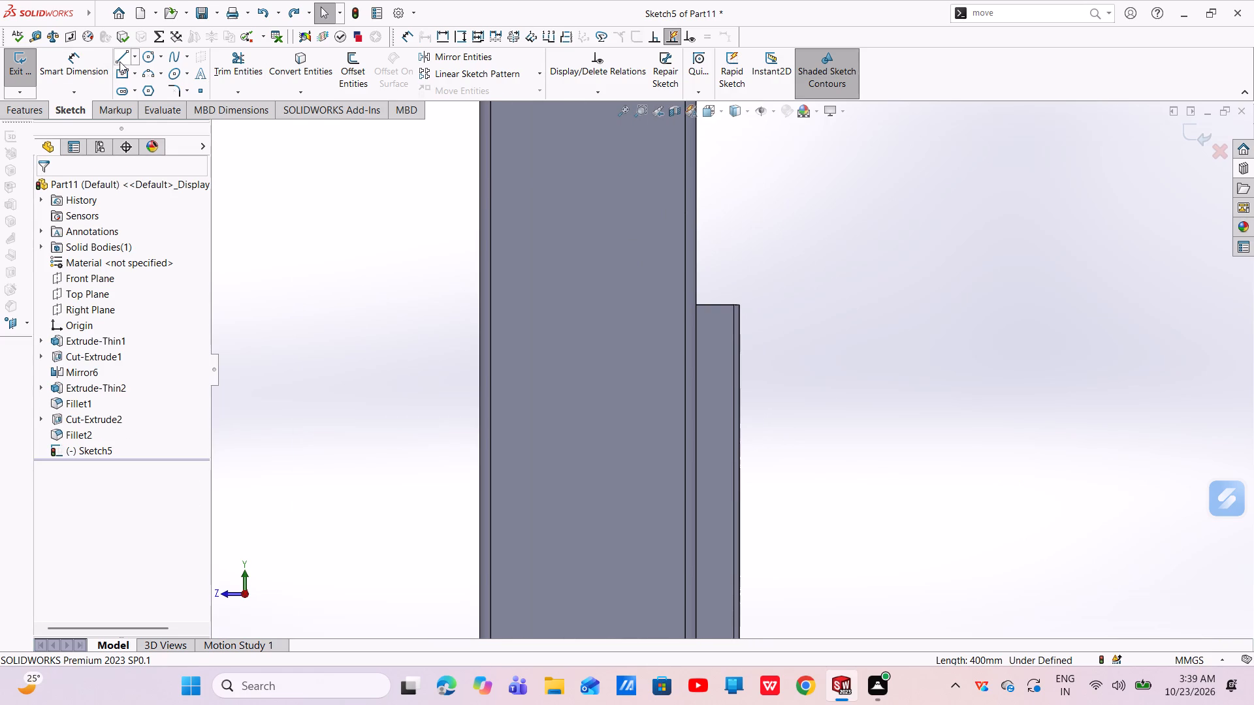
left_click(738, 368)
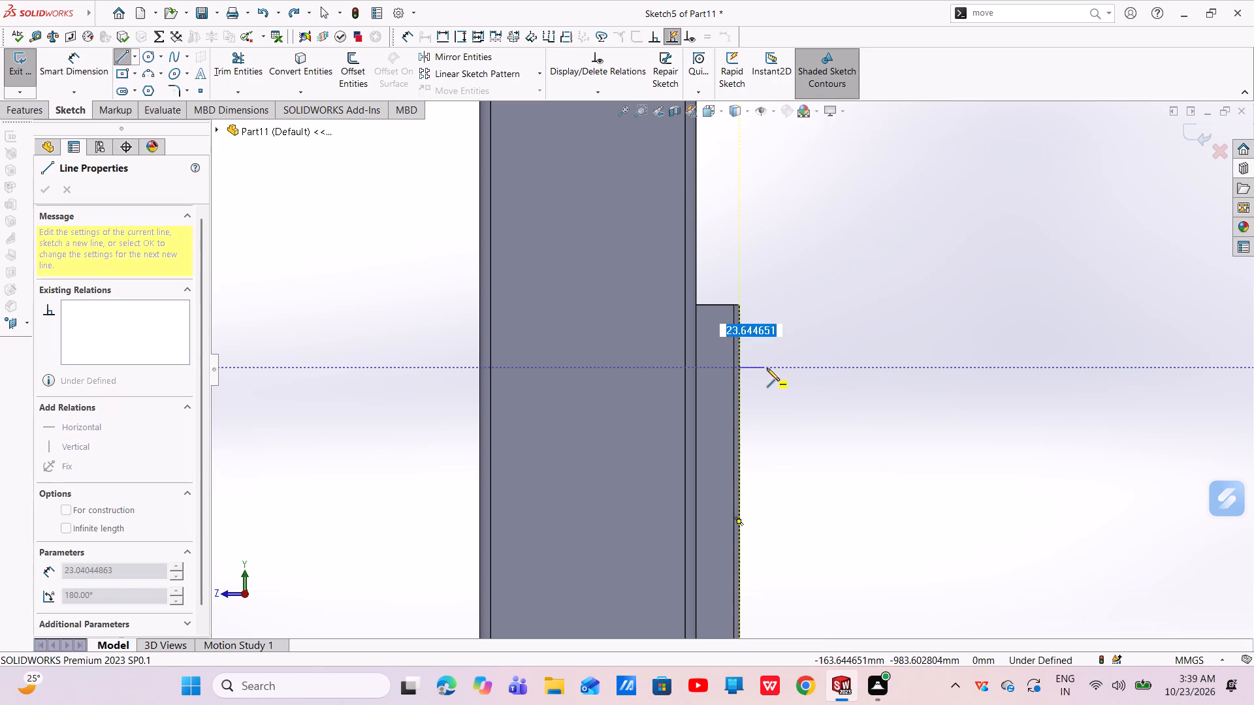
left_click(824, 368)
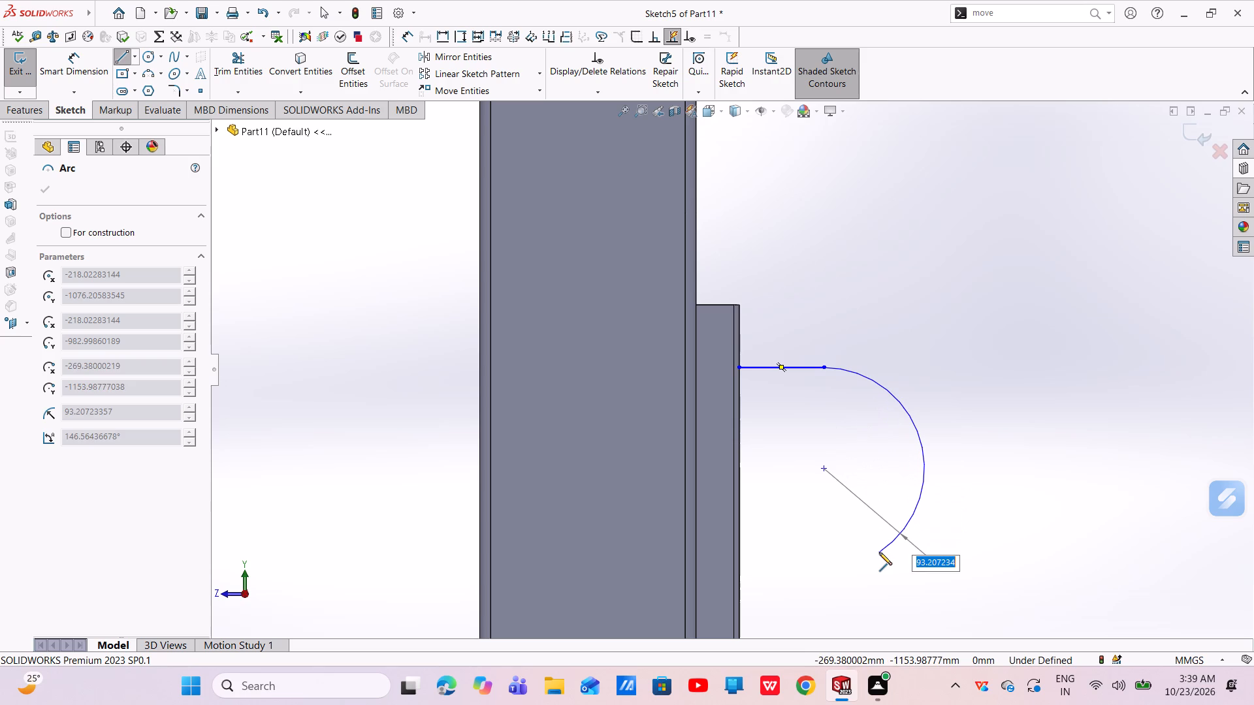
scroll(878, 553, "up", 3)
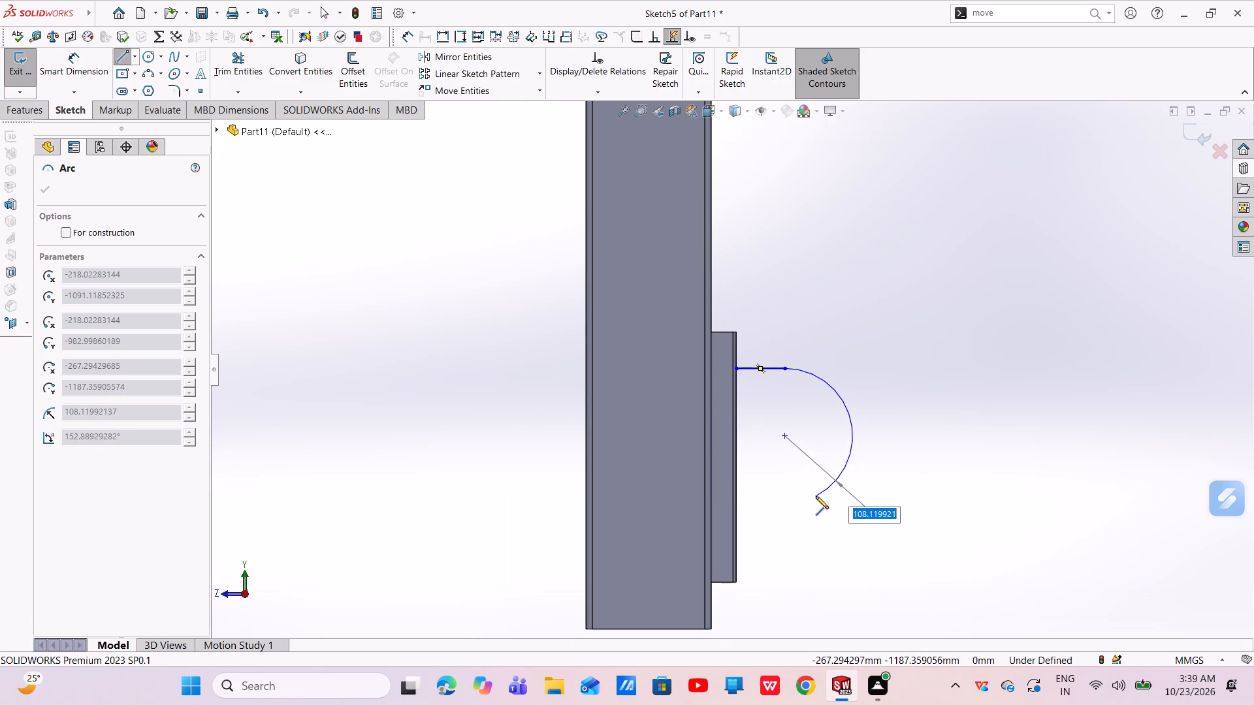
left_click(805, 512)
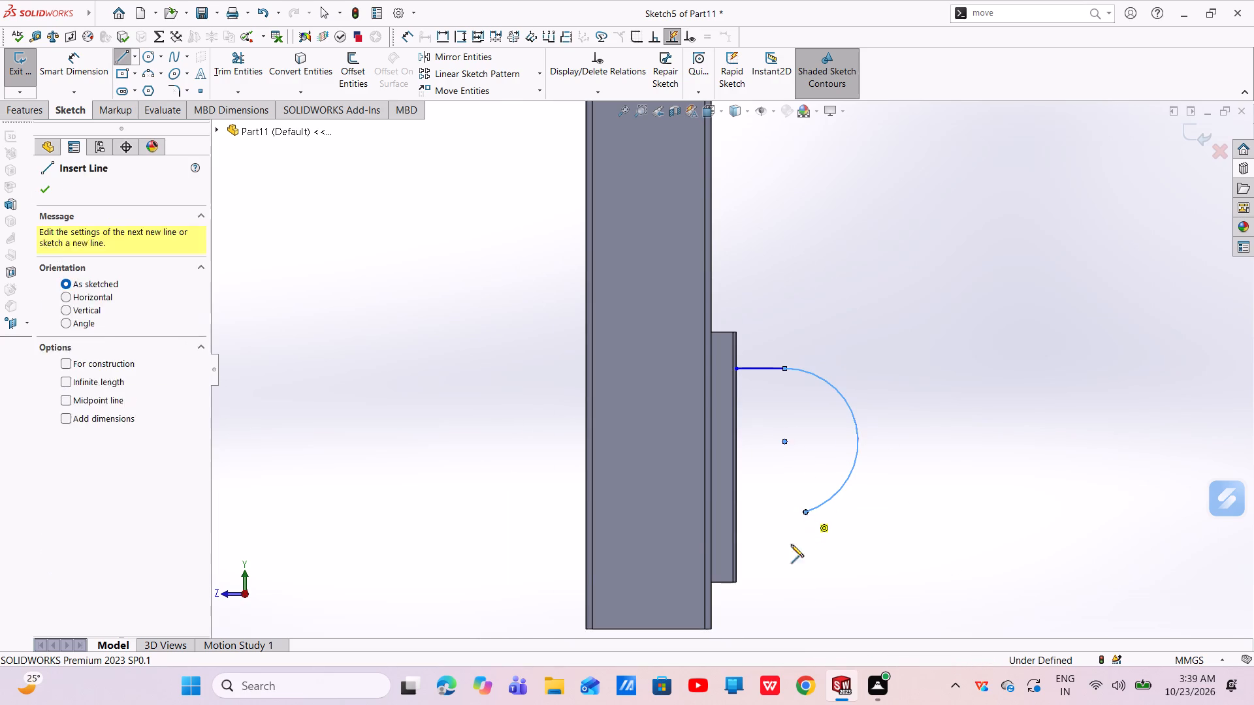
left_click(735, 582)
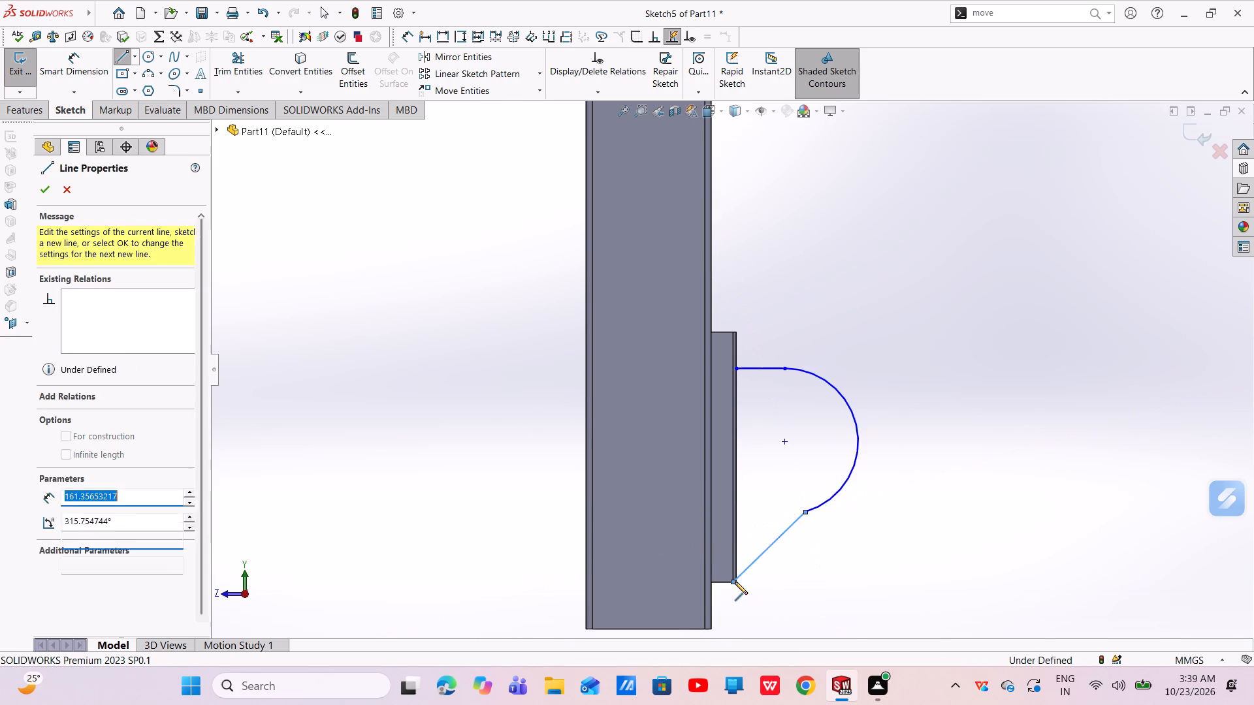
right_click(735, 582)
left_click(780, 546)
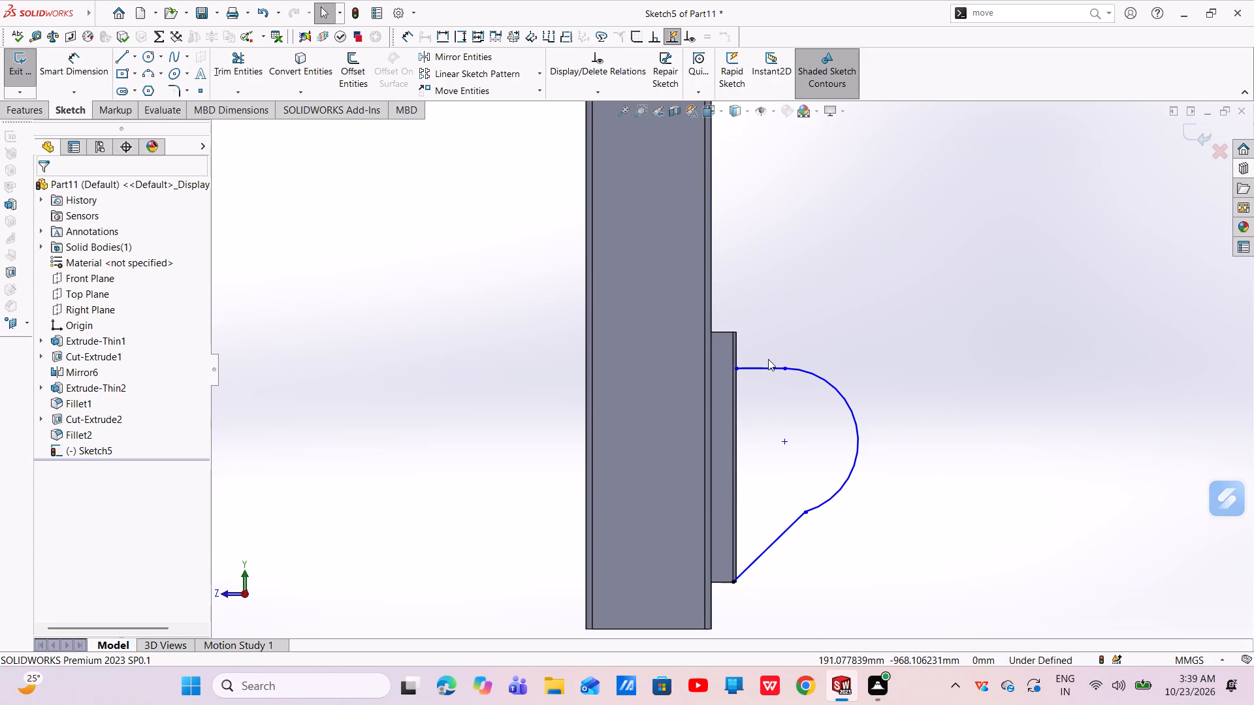
Dimension the profile's short horizontal line to a length of 45 mm.
left_click(49, 61)
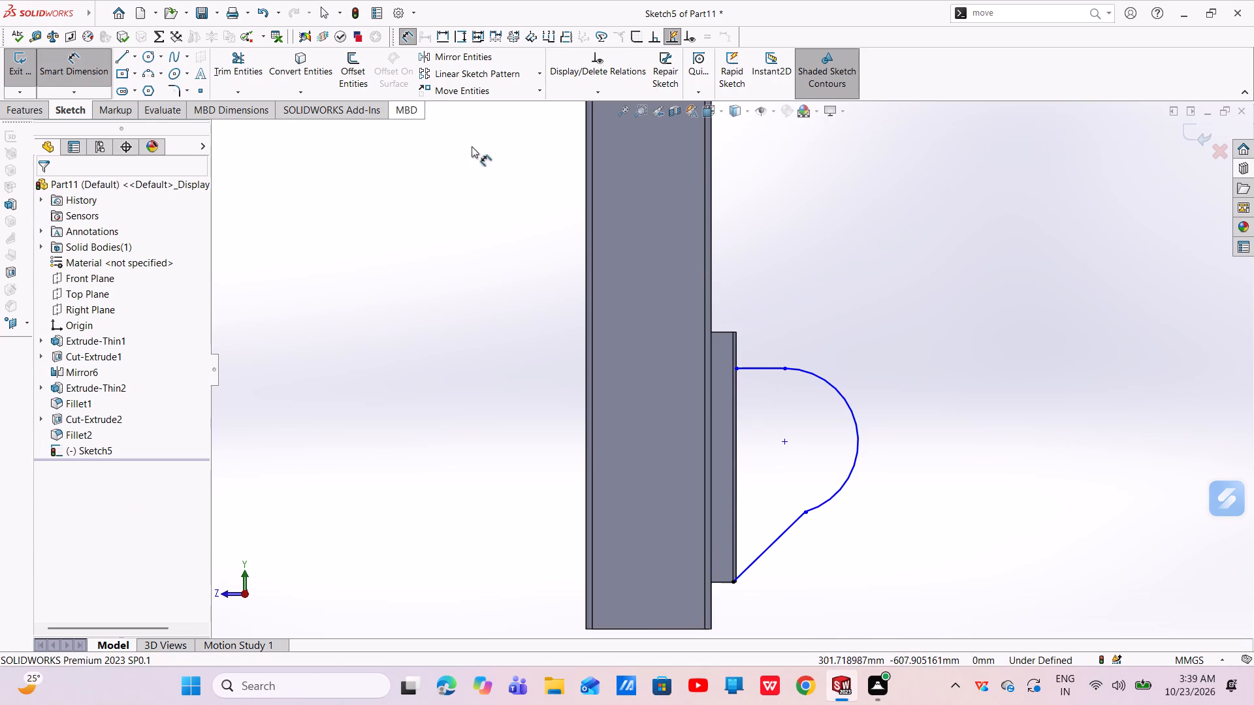
left_click(761, 368)
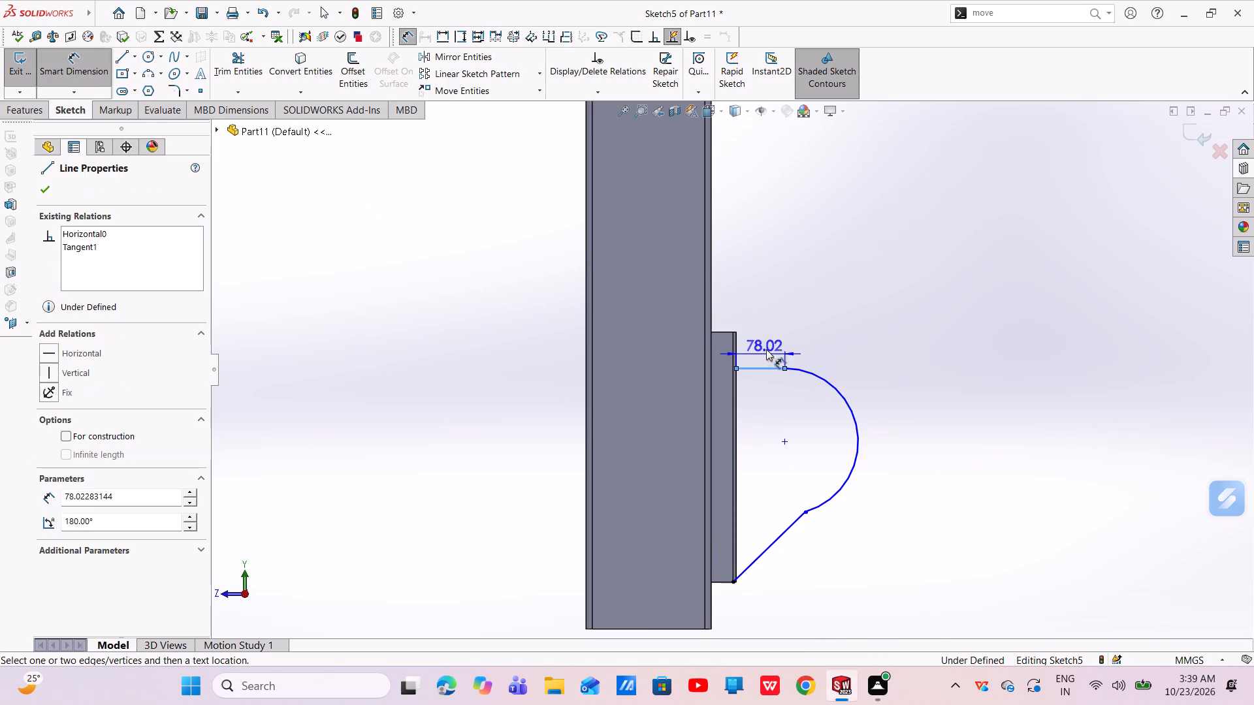
left_click(764, 294)
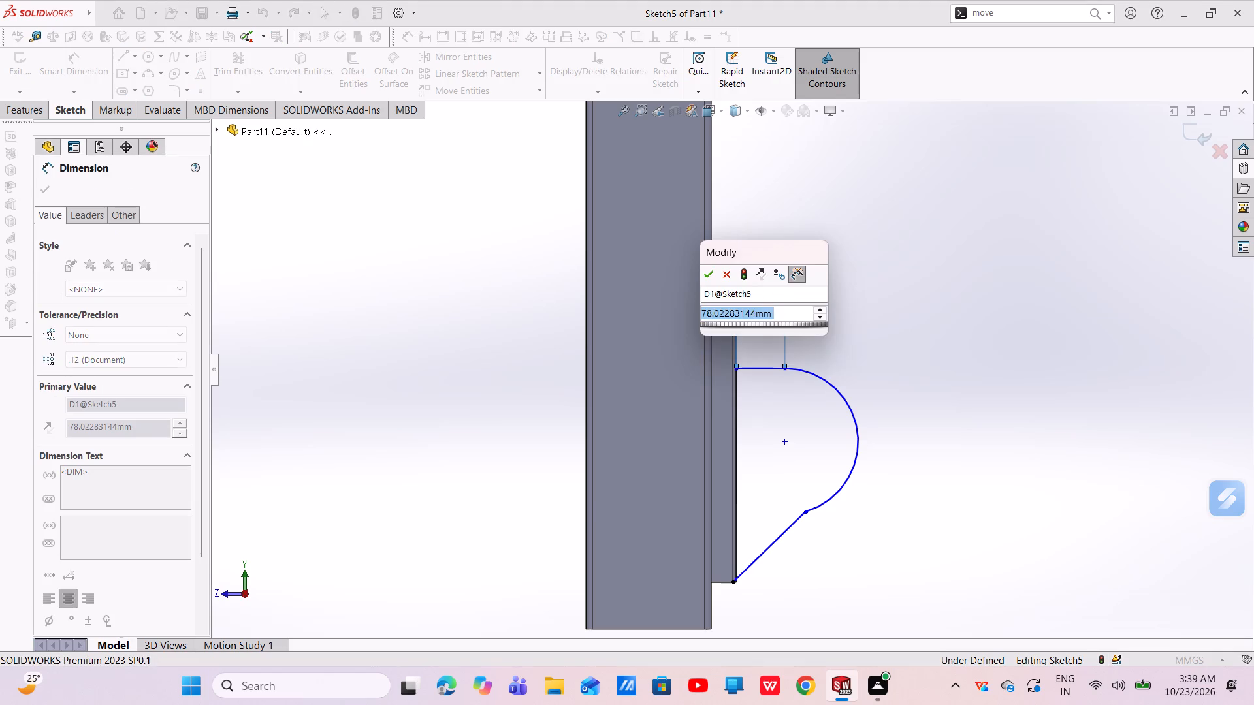
key("BackSpace")
type("45")
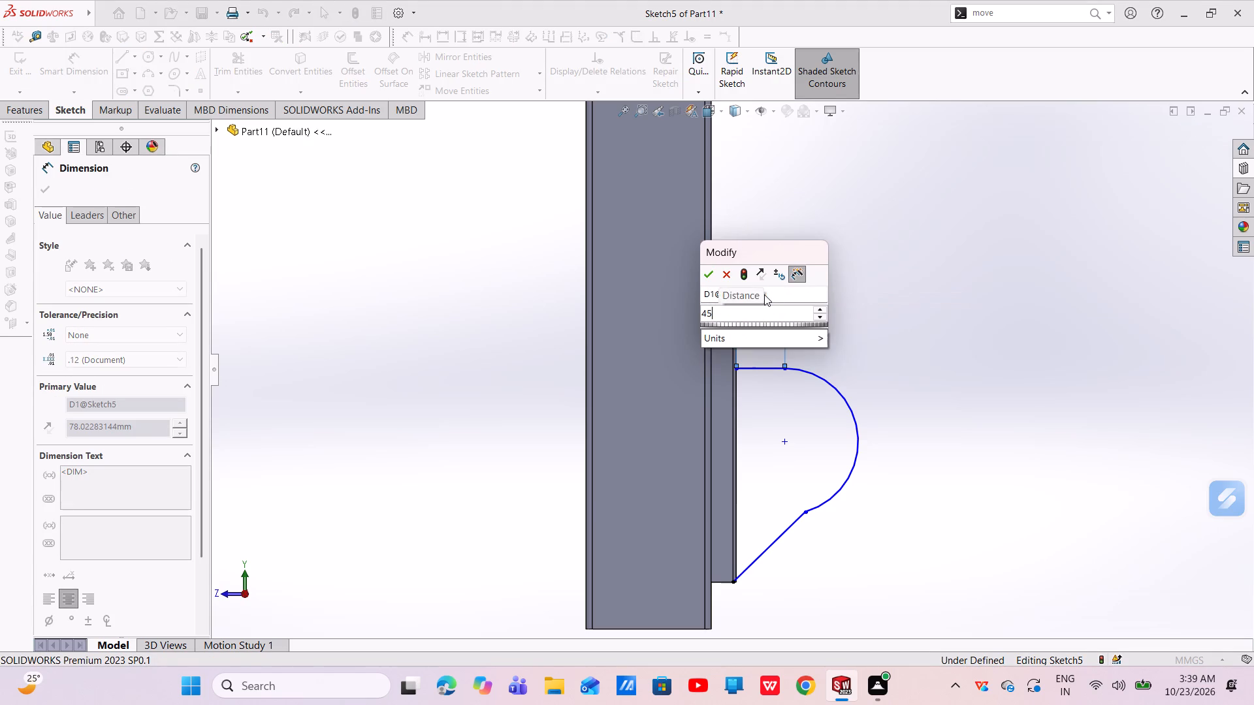
key("Return")
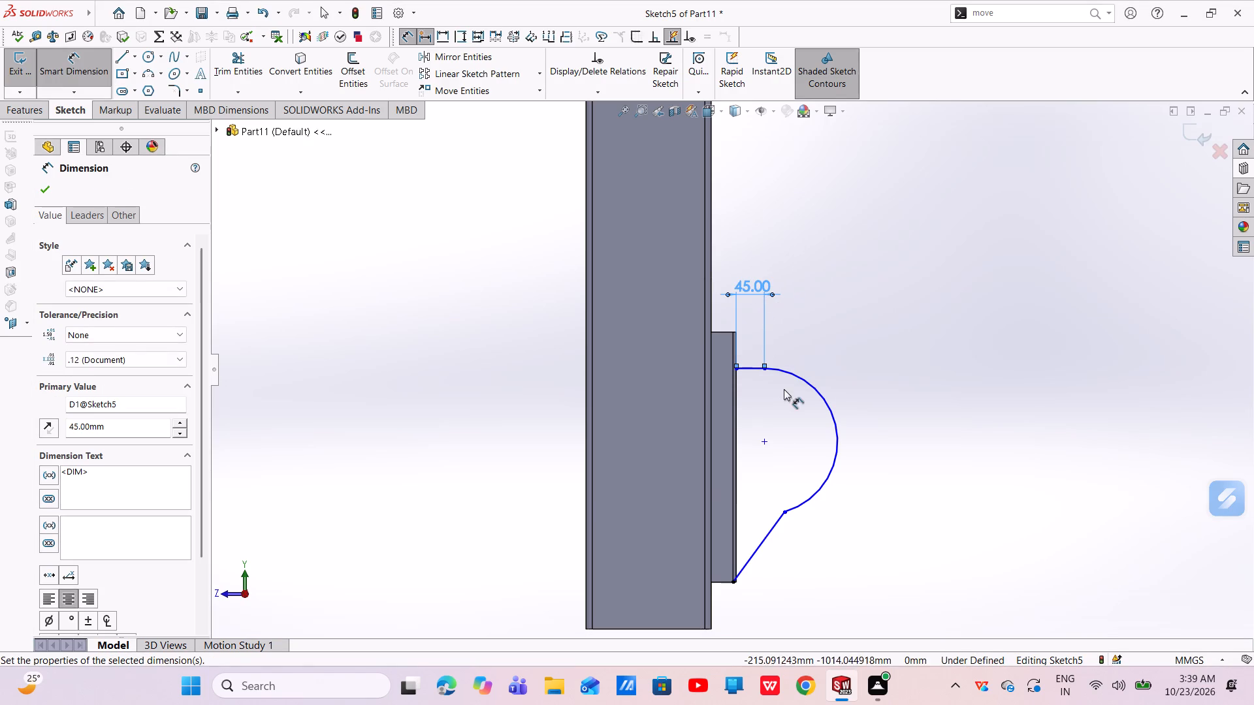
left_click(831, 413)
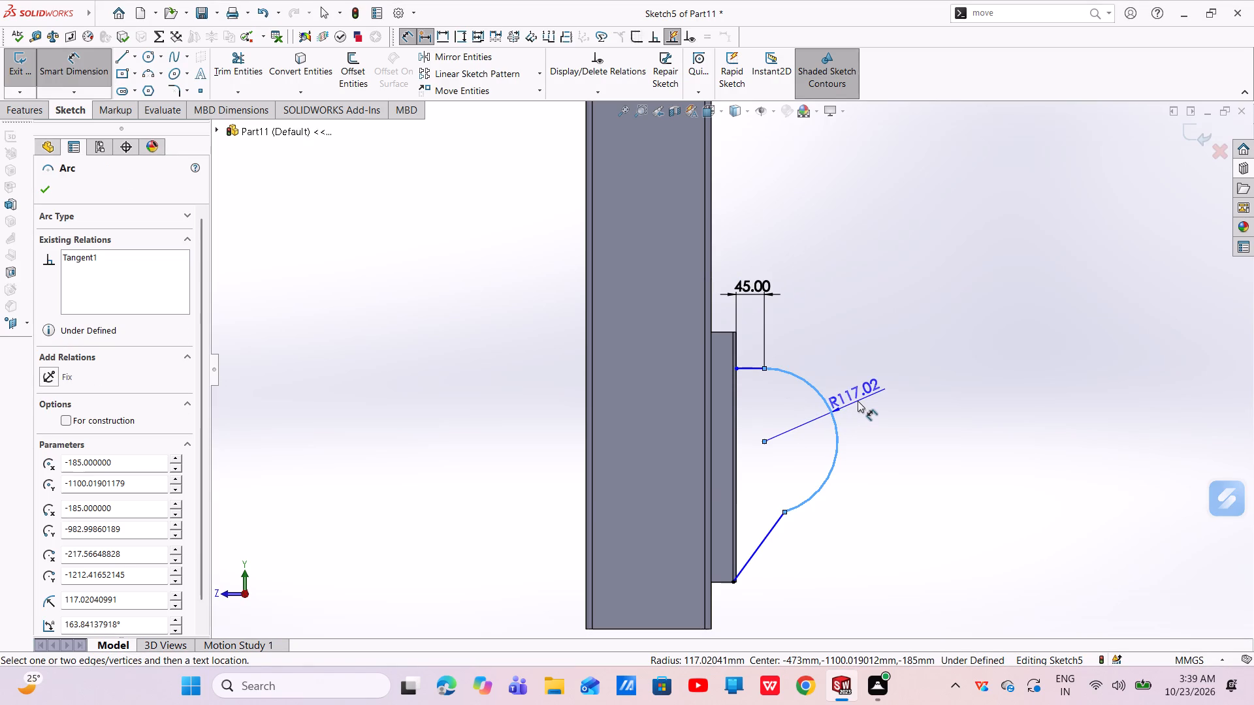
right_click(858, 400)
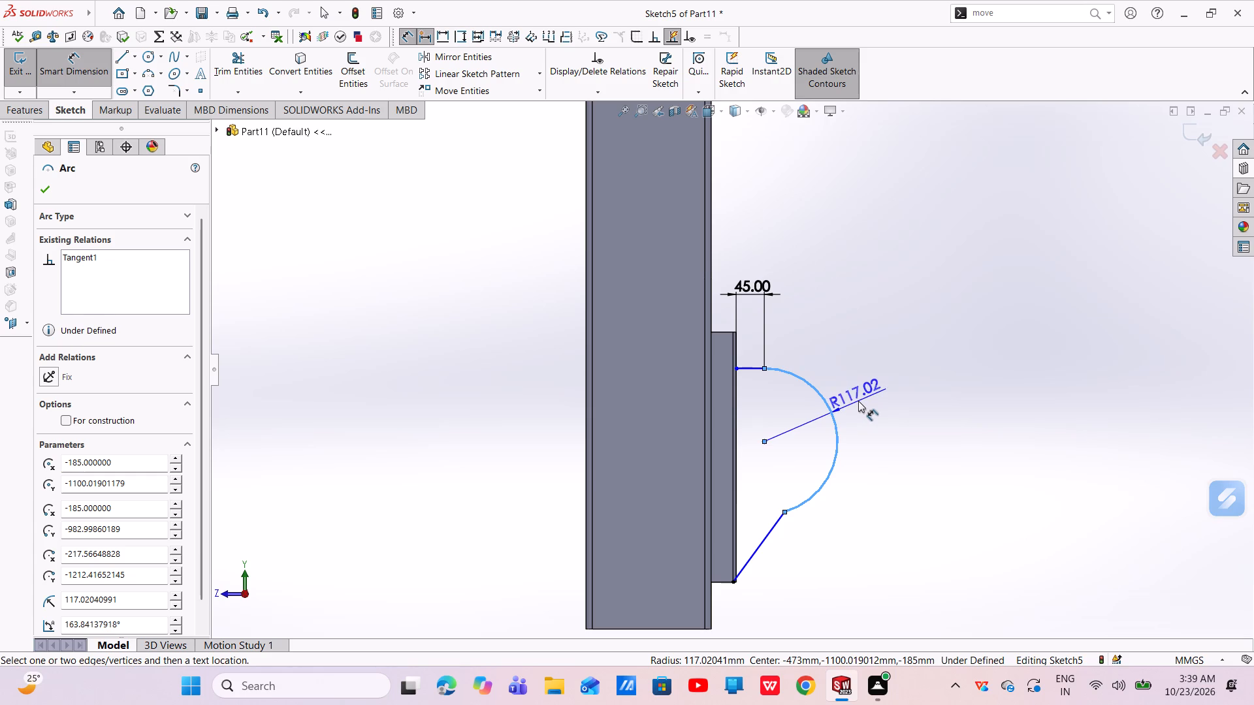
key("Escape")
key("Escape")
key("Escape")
Apply a tangent relation between the profile's arc and its short horizontal line.
scroll(782, 369, "down", 3)
scroll(782, 369, "up", 2)
scroll(782, 369, "down", 3)
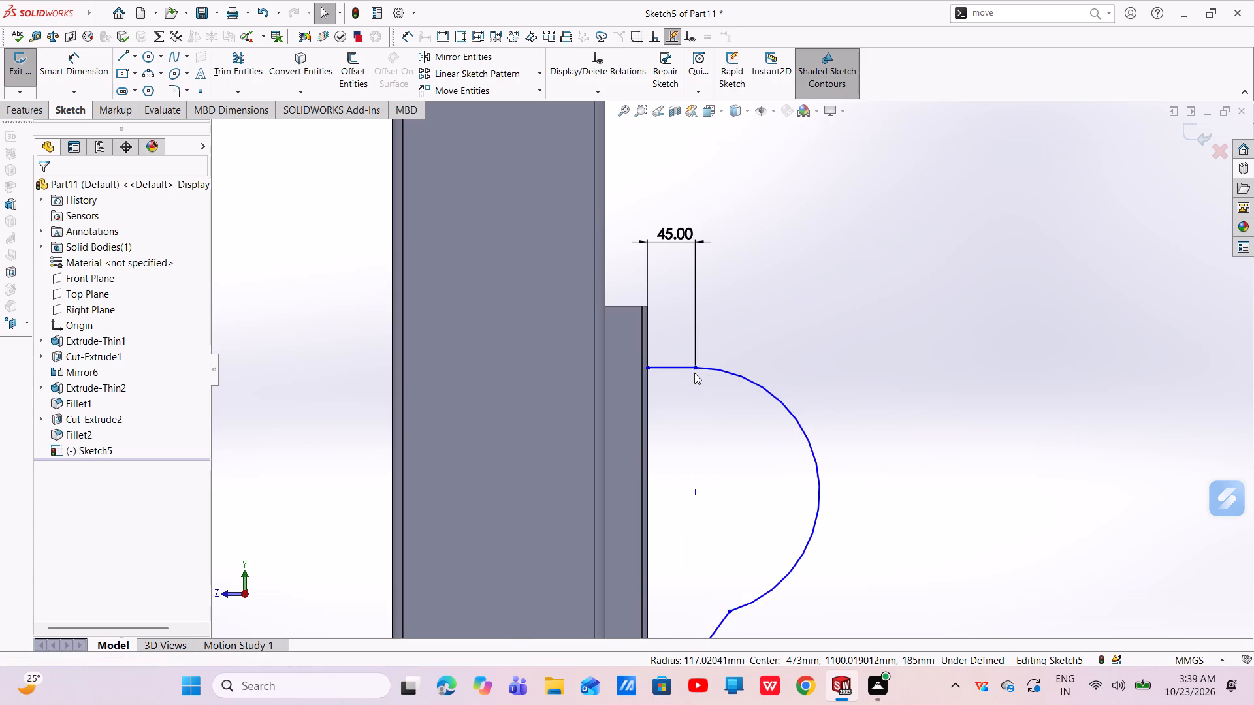
scroll(700, 354, "down", 7)
left_click(746, 416)
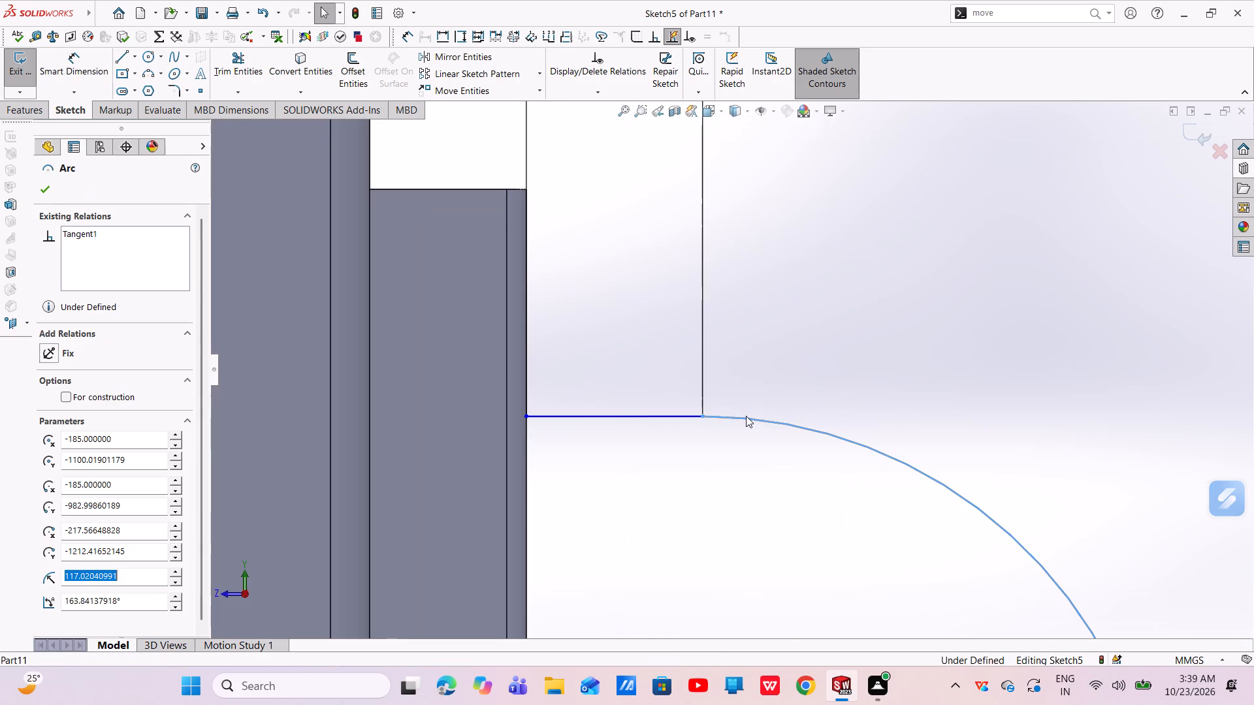
left_click(640, 415, "ctrl")
left_click(675, 358)
Make the profile's arc tangent to the slanted line that ends at the flange's lower corner.
scroll(708, 416, "up", 3)
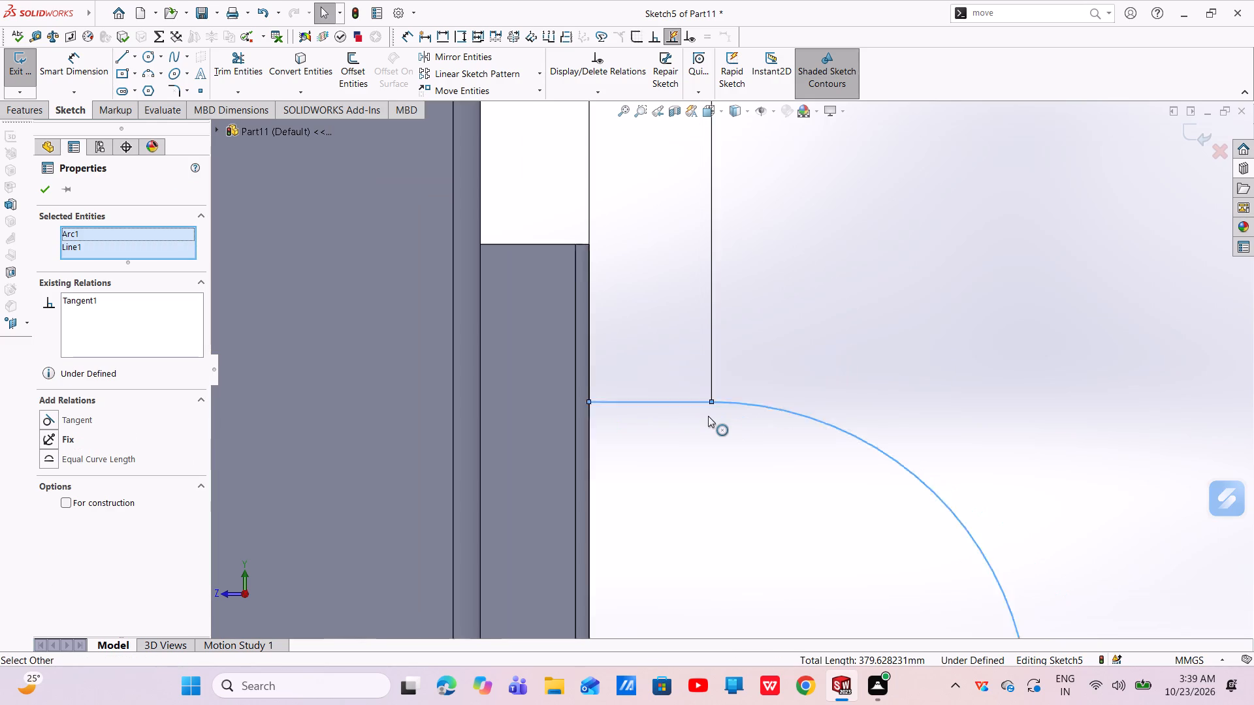
scroll(708, 416, "up", 8)
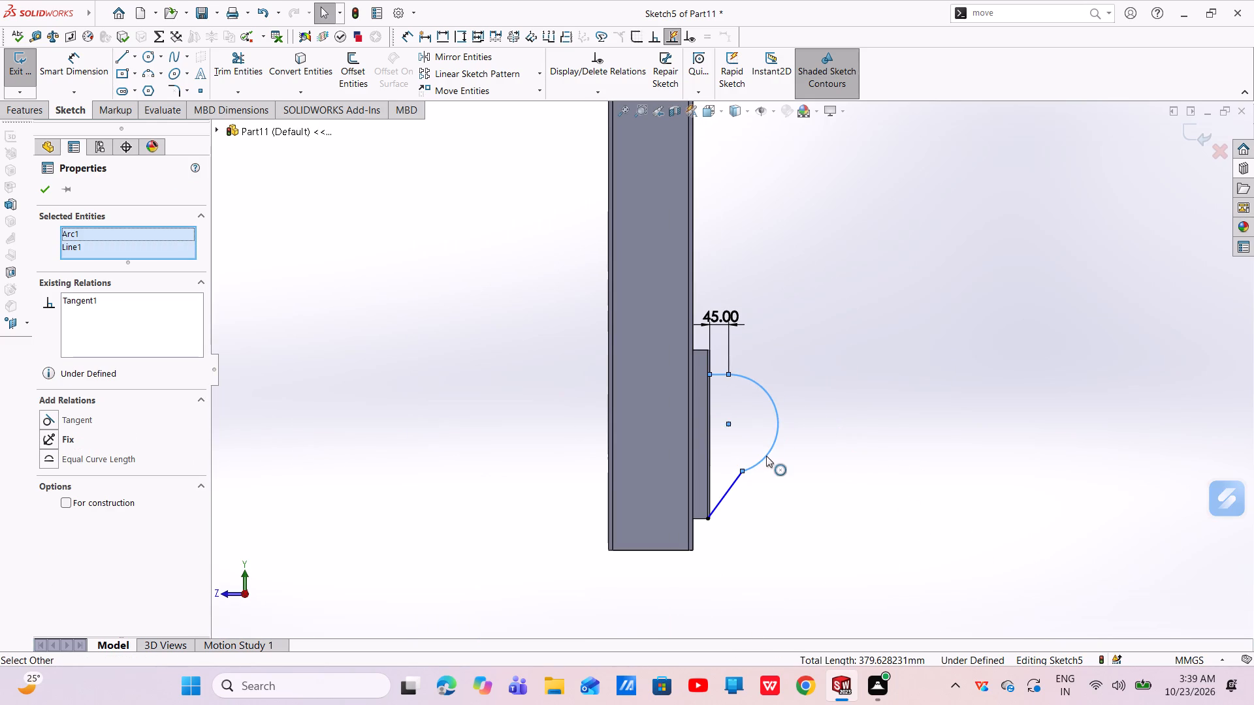
left_click(732, 484, "ctrl")
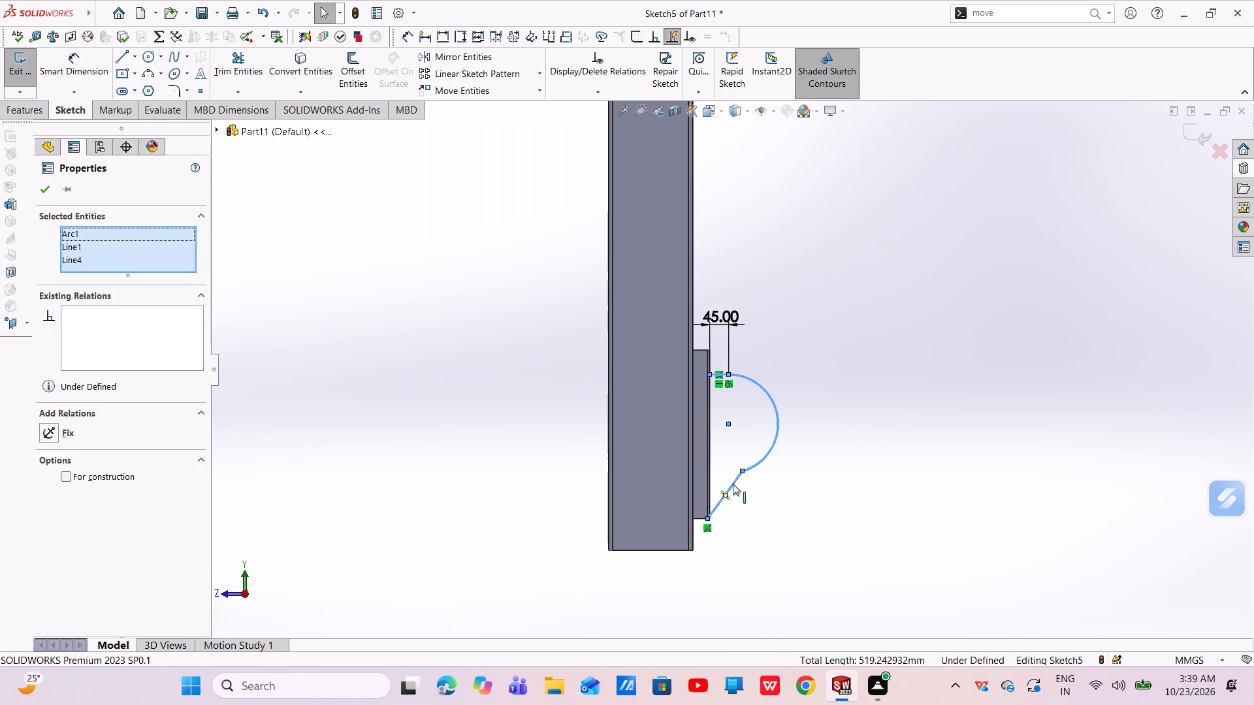
key("Escape")
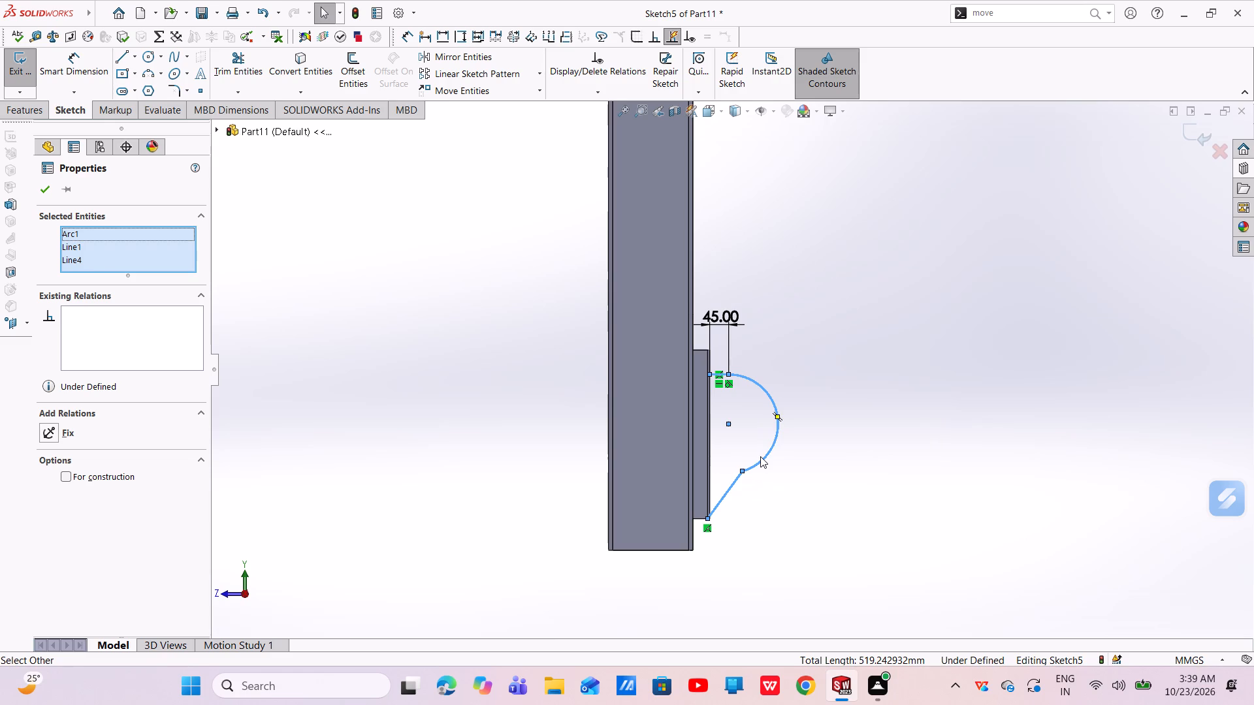
key("Escape")
left_click(755, 463)
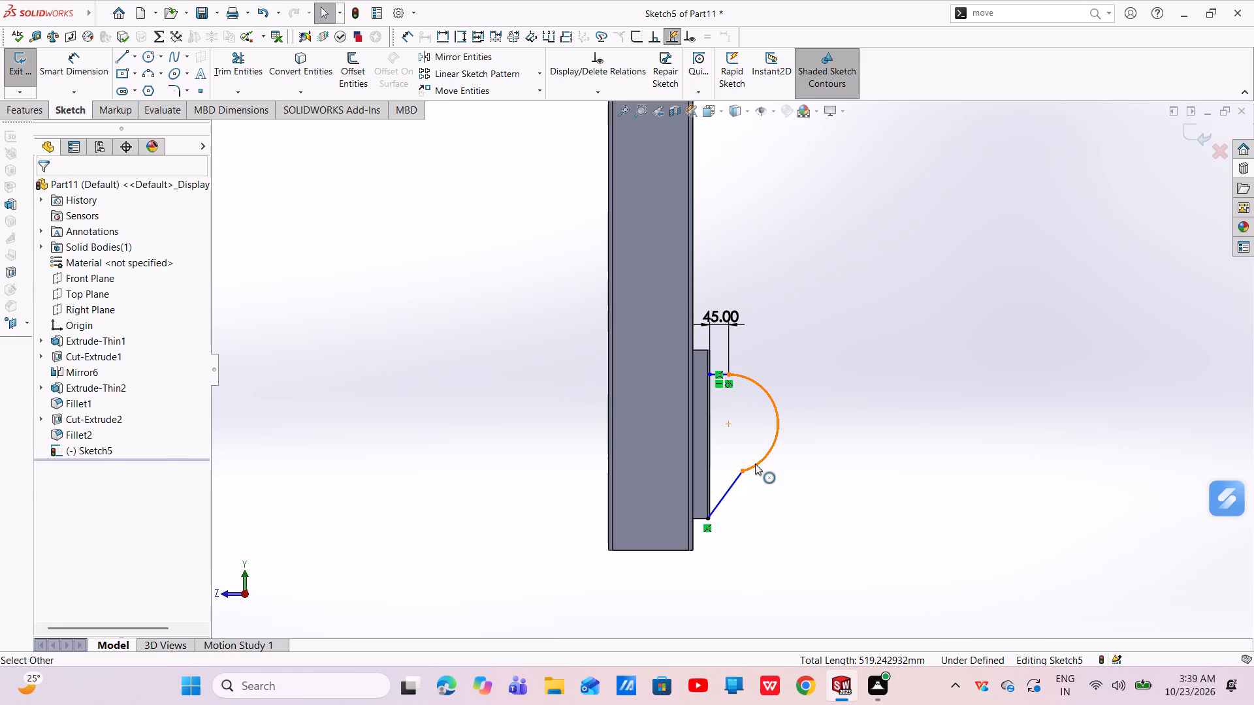
left_click(739, 478, "ctrl")
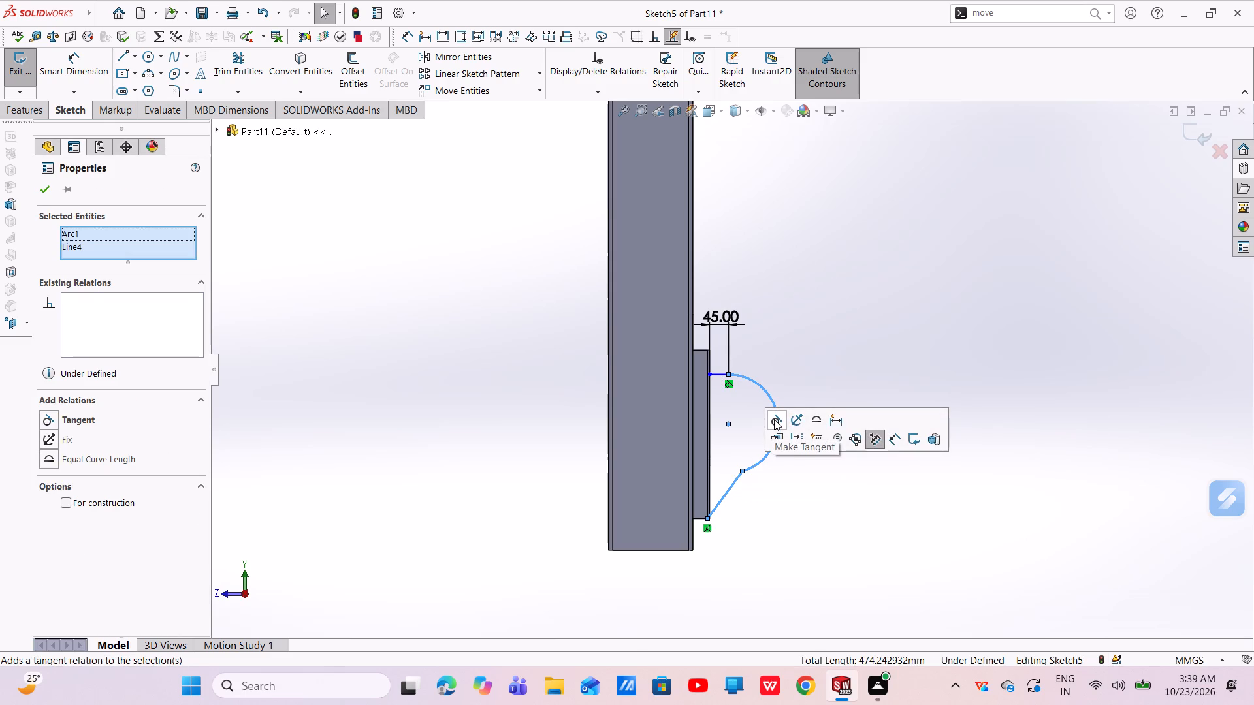
left_click(774, 419)
key("Escape")
key("Escape")
key("Escape")
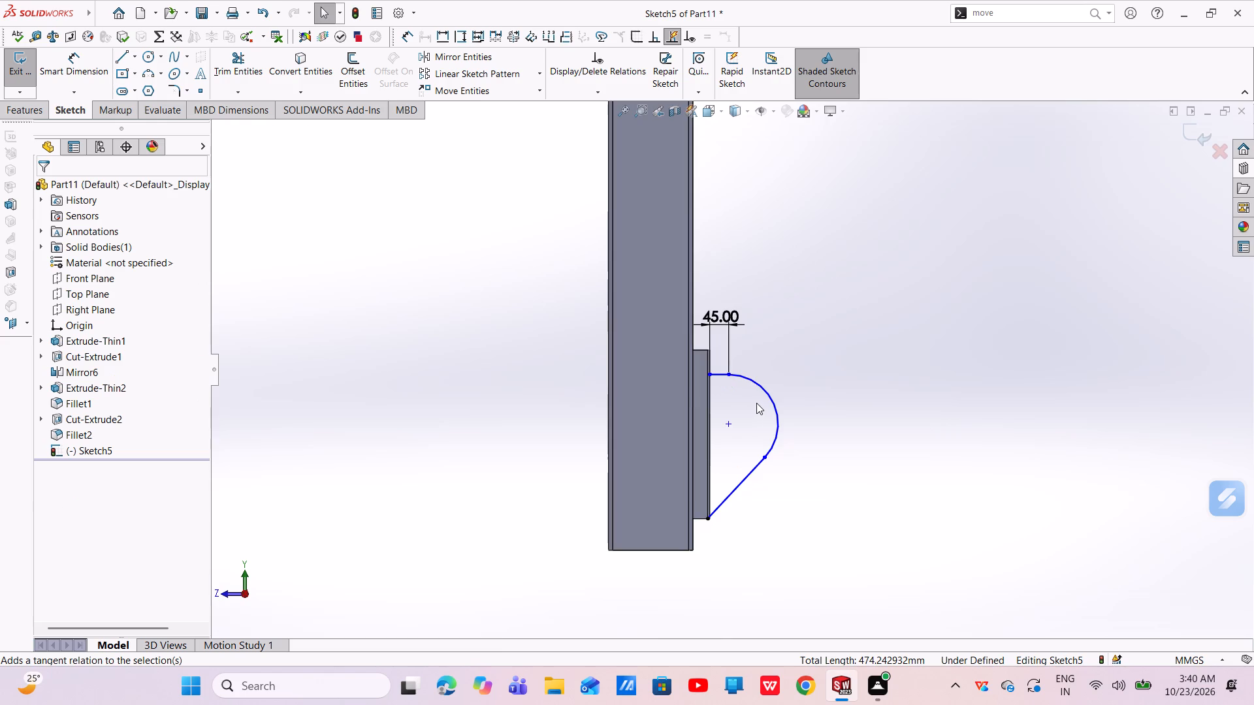
Dimension the bracket profile's arc with a radius of 27 mm.
scroll(756, 402, "down", 4)
scroll(650, 339, "down", 7)
scroll(736, 401, "up", 4)
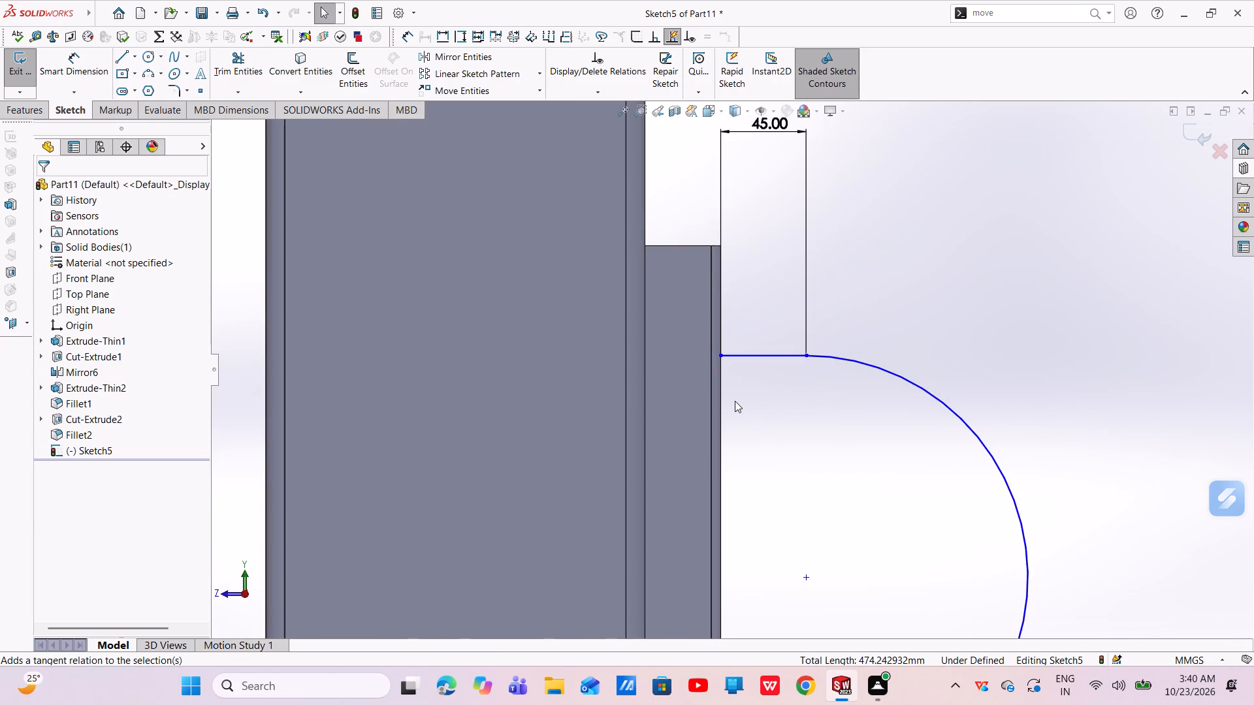
scroll(734, 401, "up", 5)
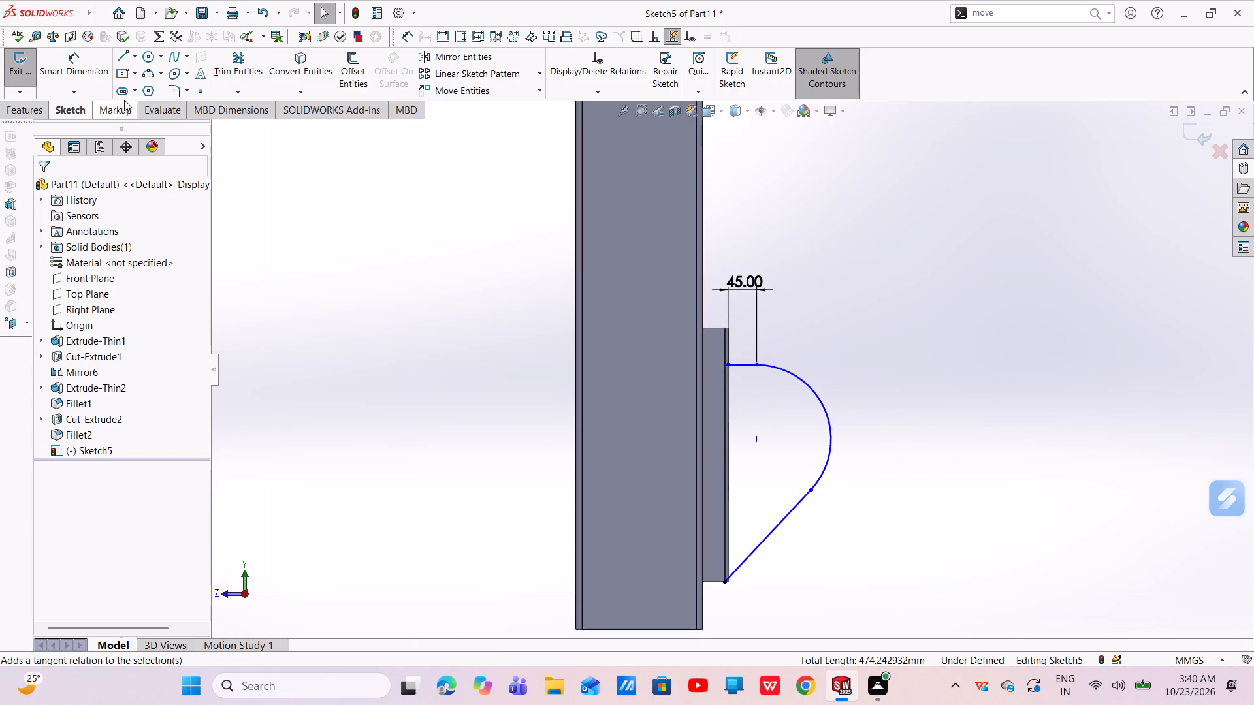
left_click(95, 78)
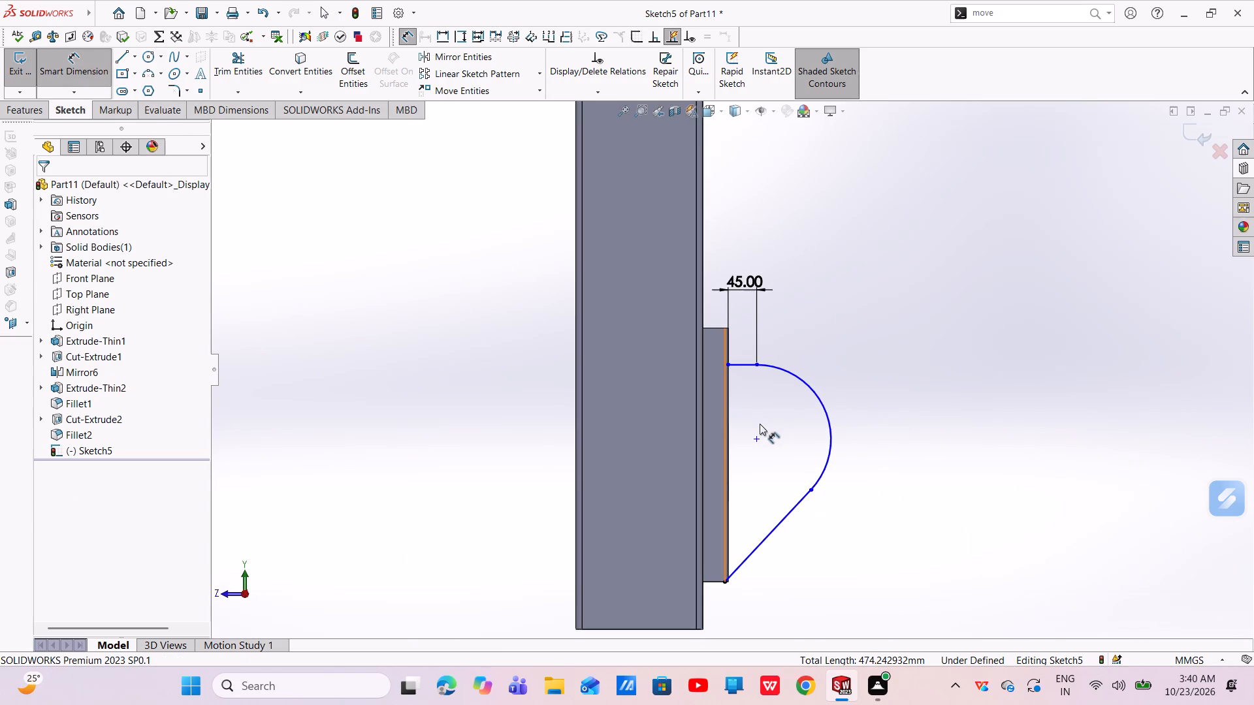
left_click(832, 437)
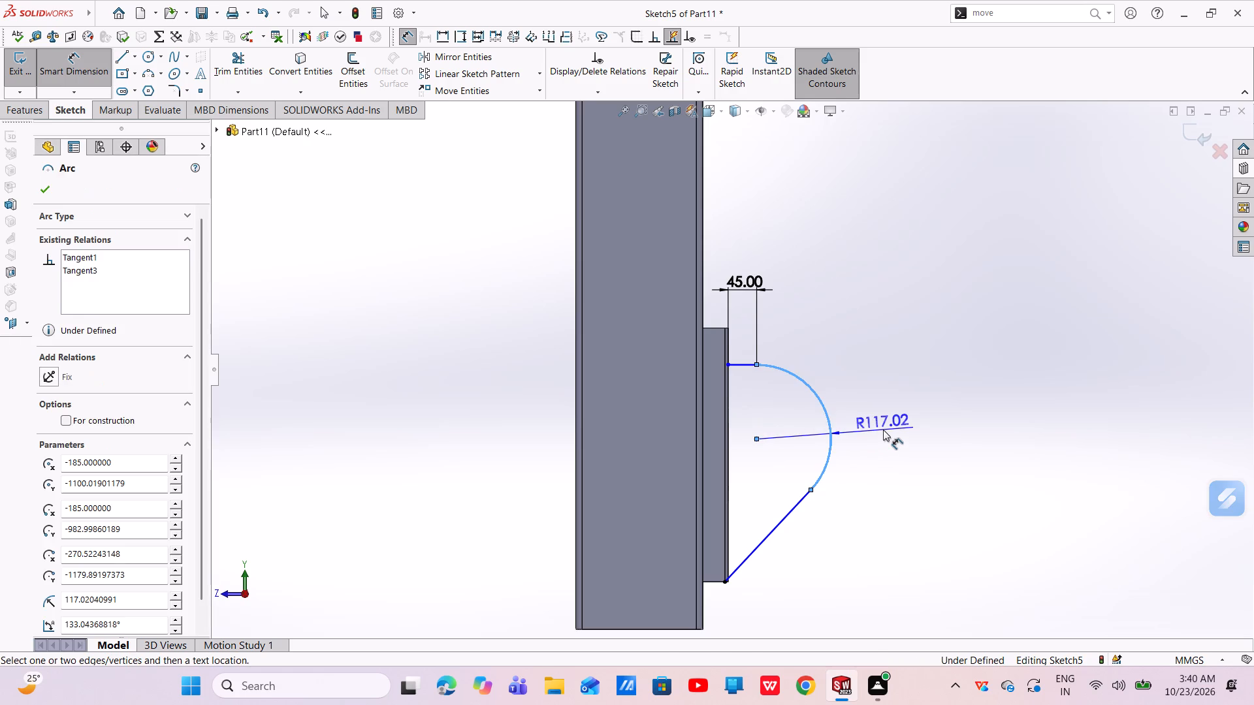
left_click(883, 430)
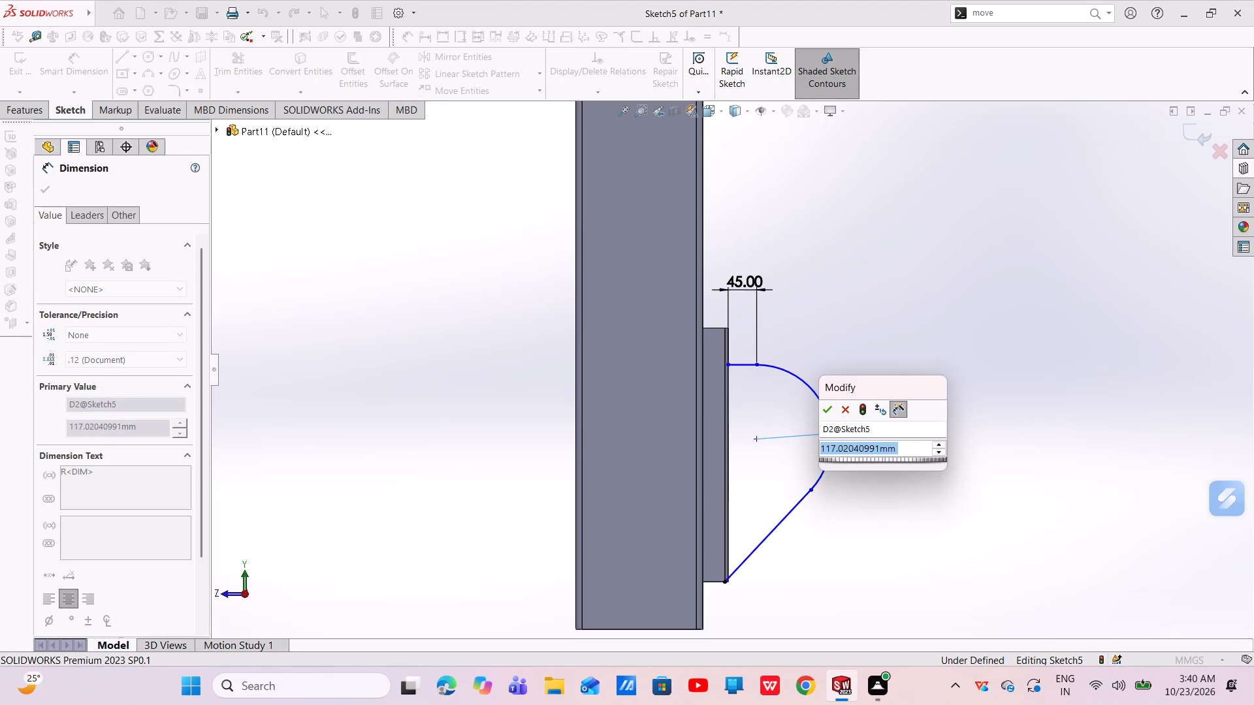
key("BackSpace")
type("27")
key("Return")
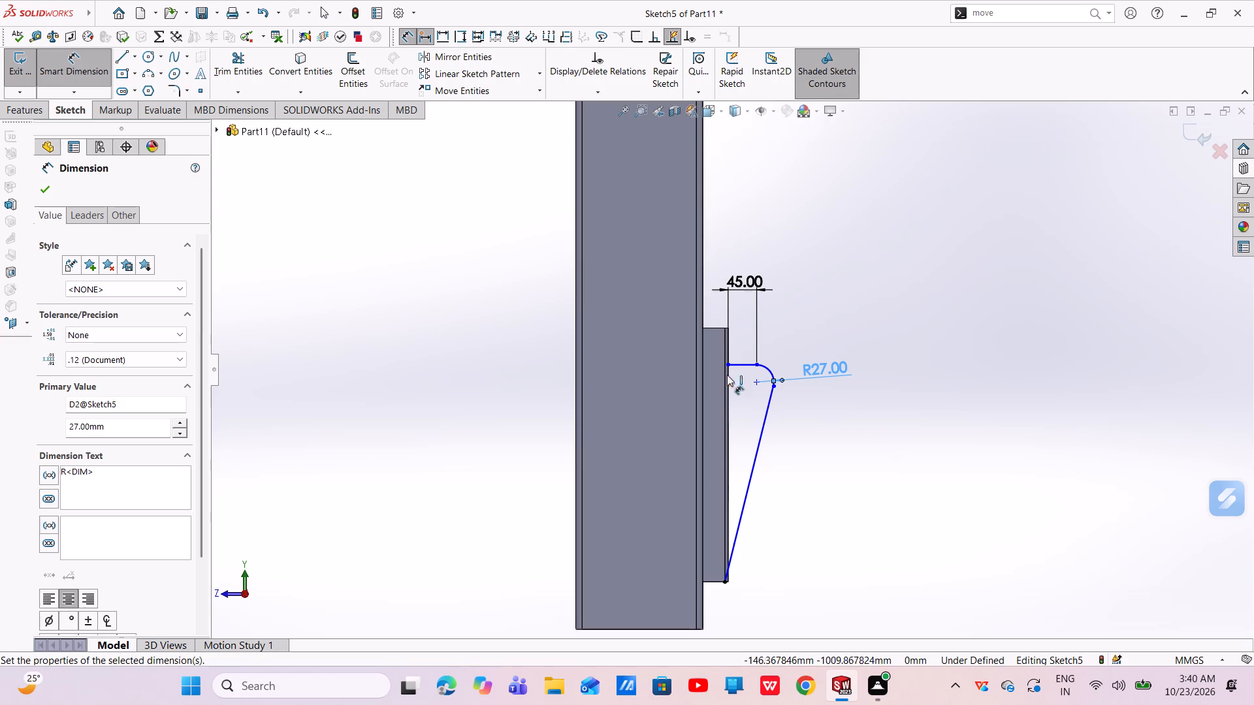
Dimension the profile's short horizontal line 25 mm below the flange's upper edge.
scroll(730, 349, "down", 6)
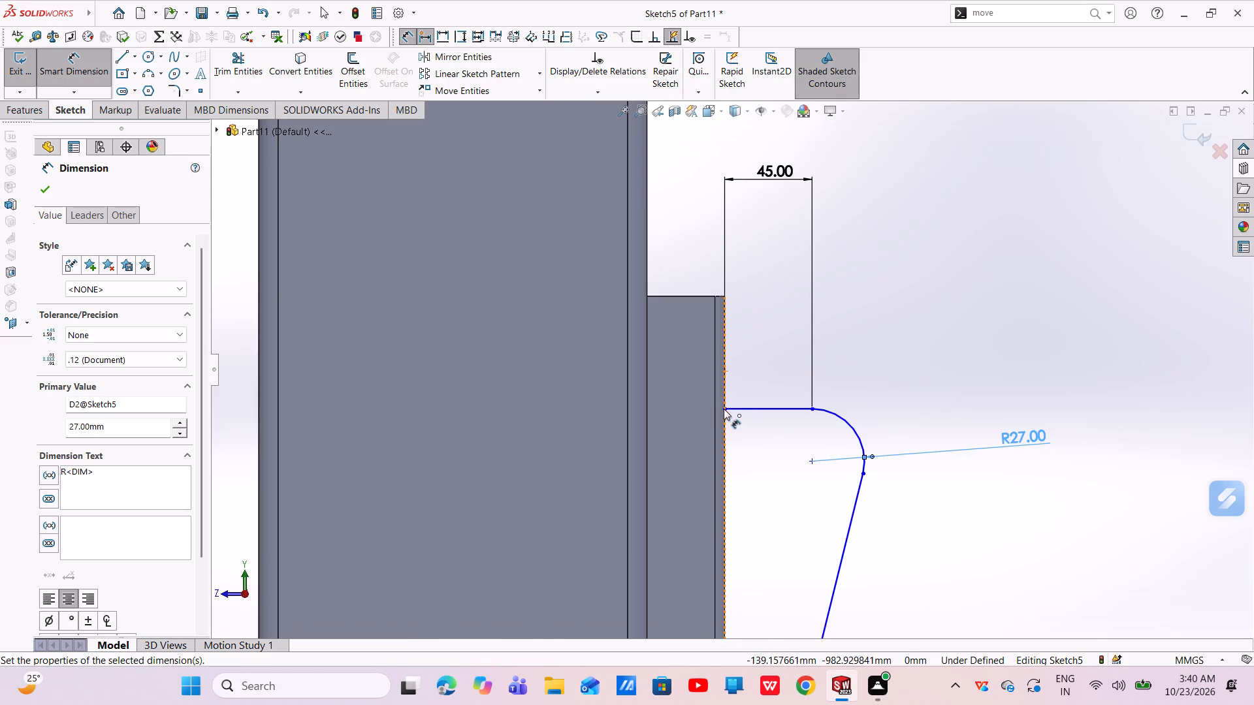
left_click(737, 407)
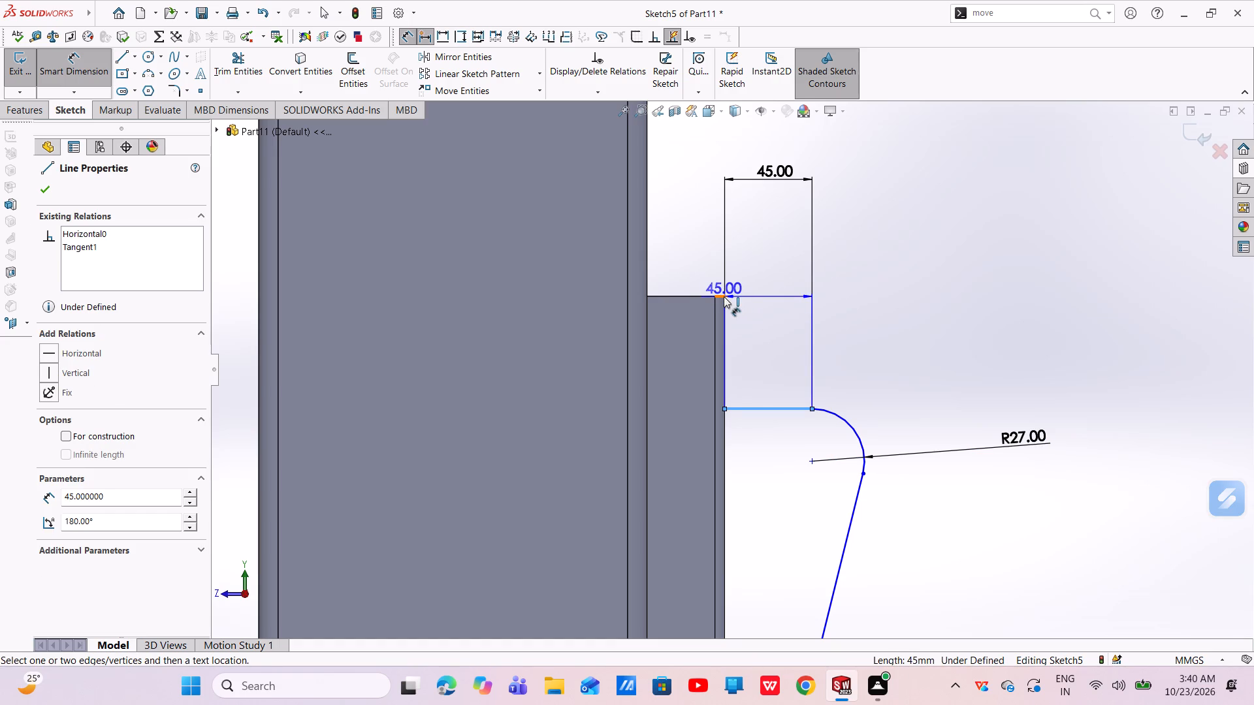
left_click(724, 296)
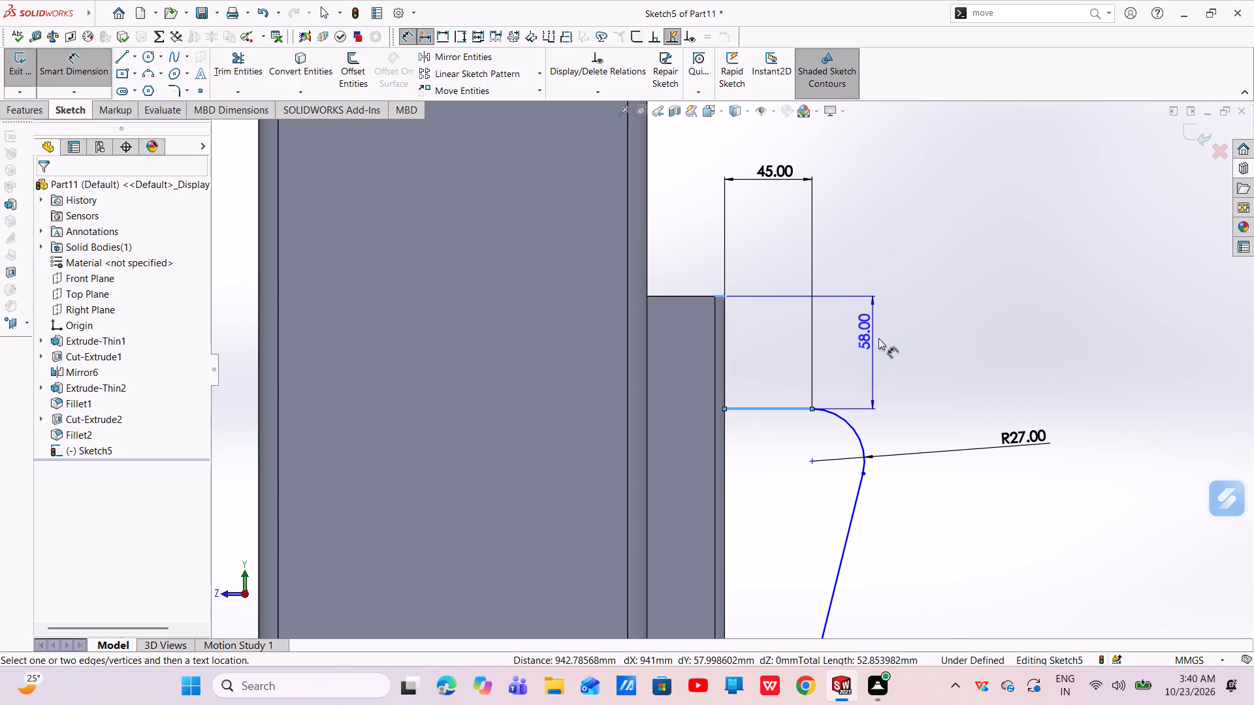
left_click(882, 341)
key("BackSpace")
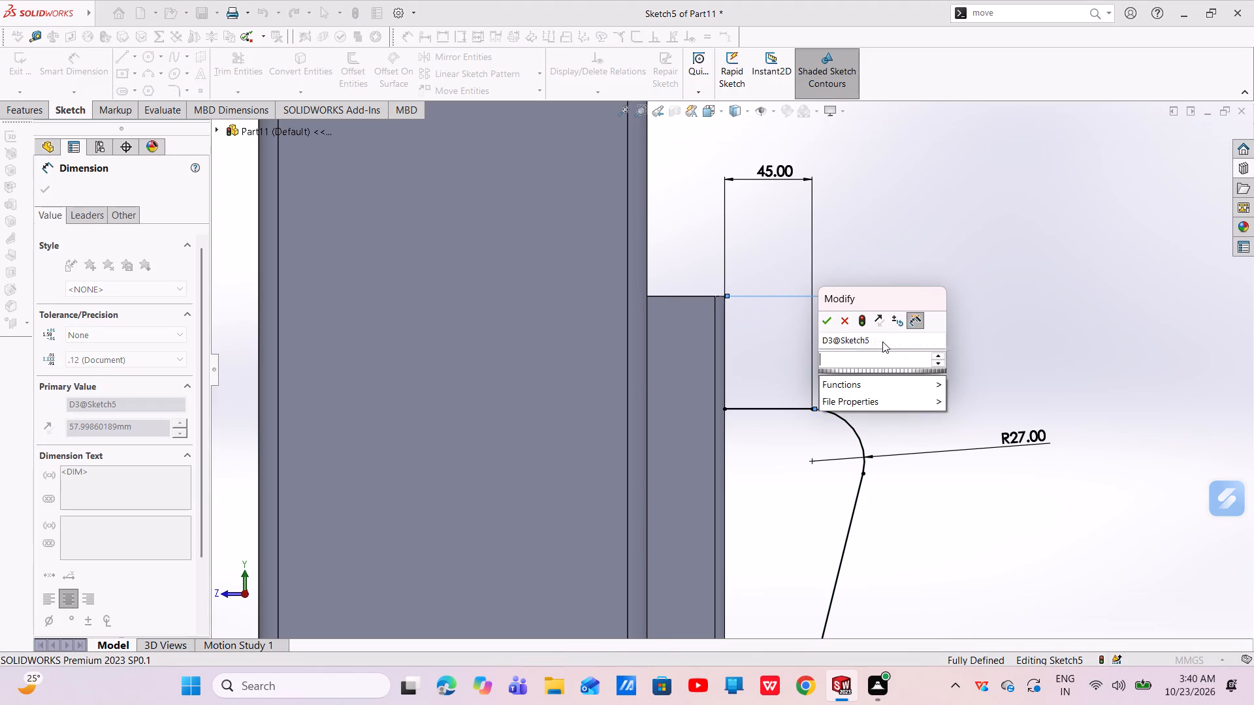
type("25")
key("Return")
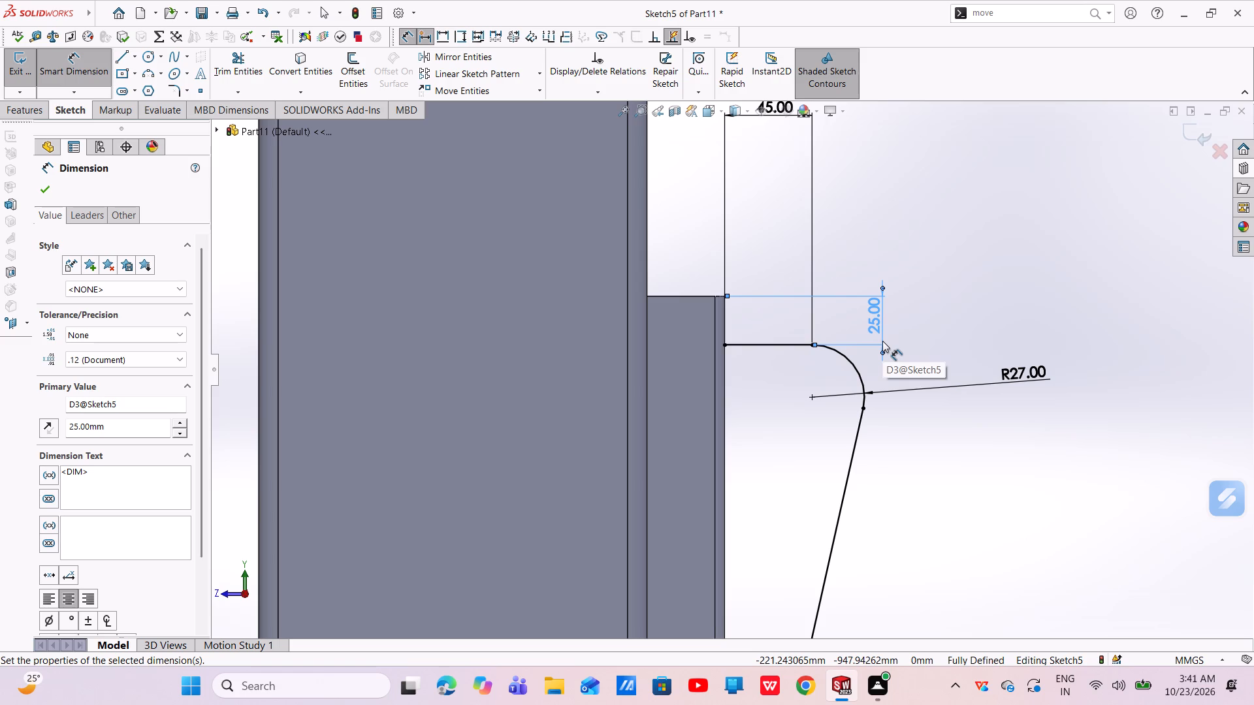
Set the arc's radius to 40 mm.
double_click(1002, 375)
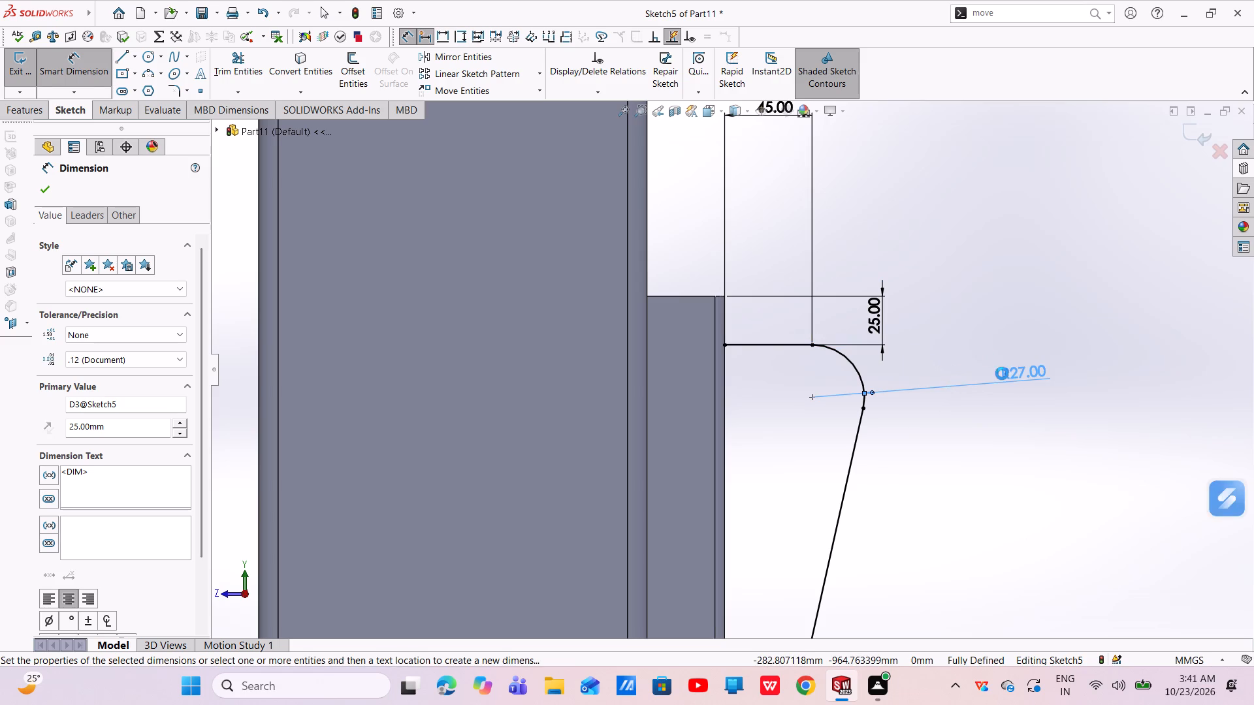
key("BackSpace")
type("40")
key("Return")
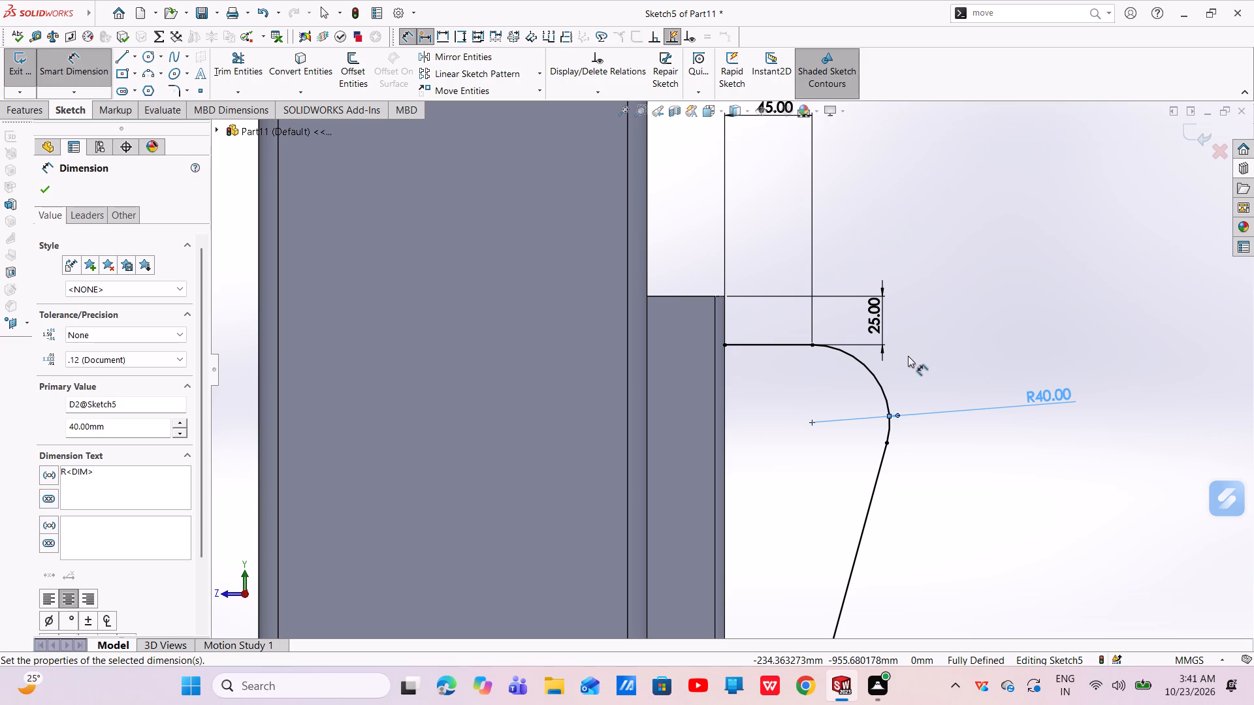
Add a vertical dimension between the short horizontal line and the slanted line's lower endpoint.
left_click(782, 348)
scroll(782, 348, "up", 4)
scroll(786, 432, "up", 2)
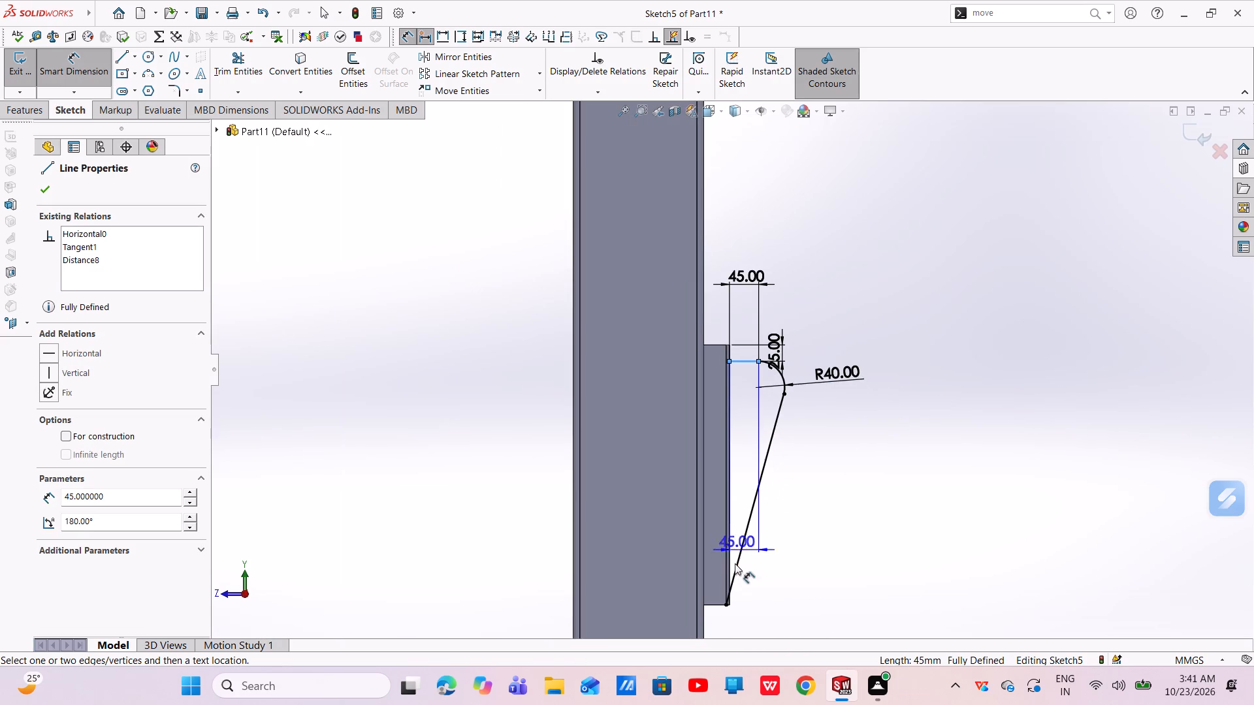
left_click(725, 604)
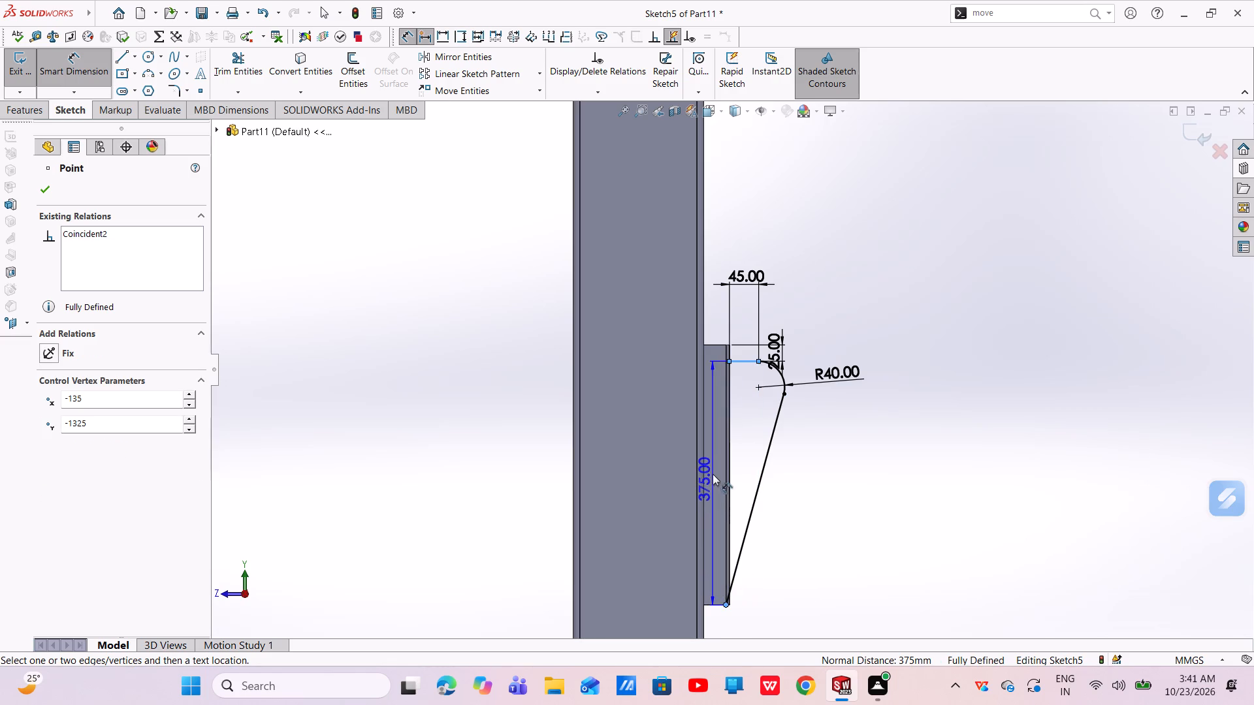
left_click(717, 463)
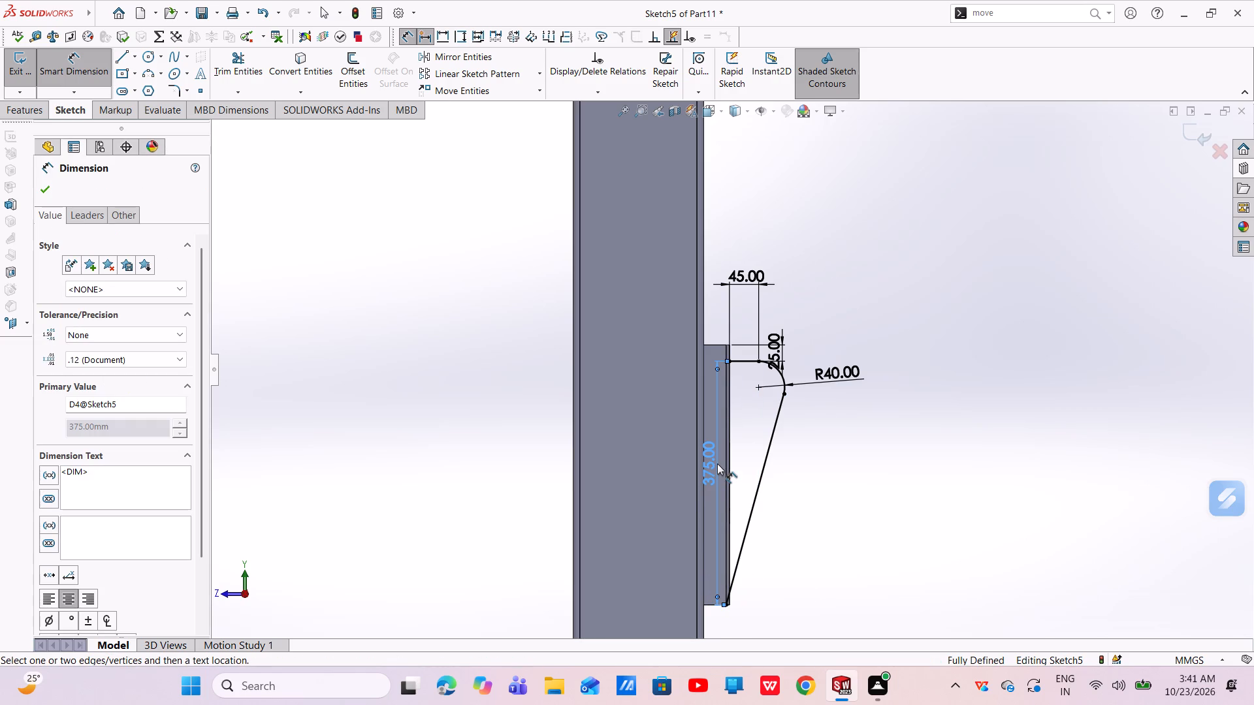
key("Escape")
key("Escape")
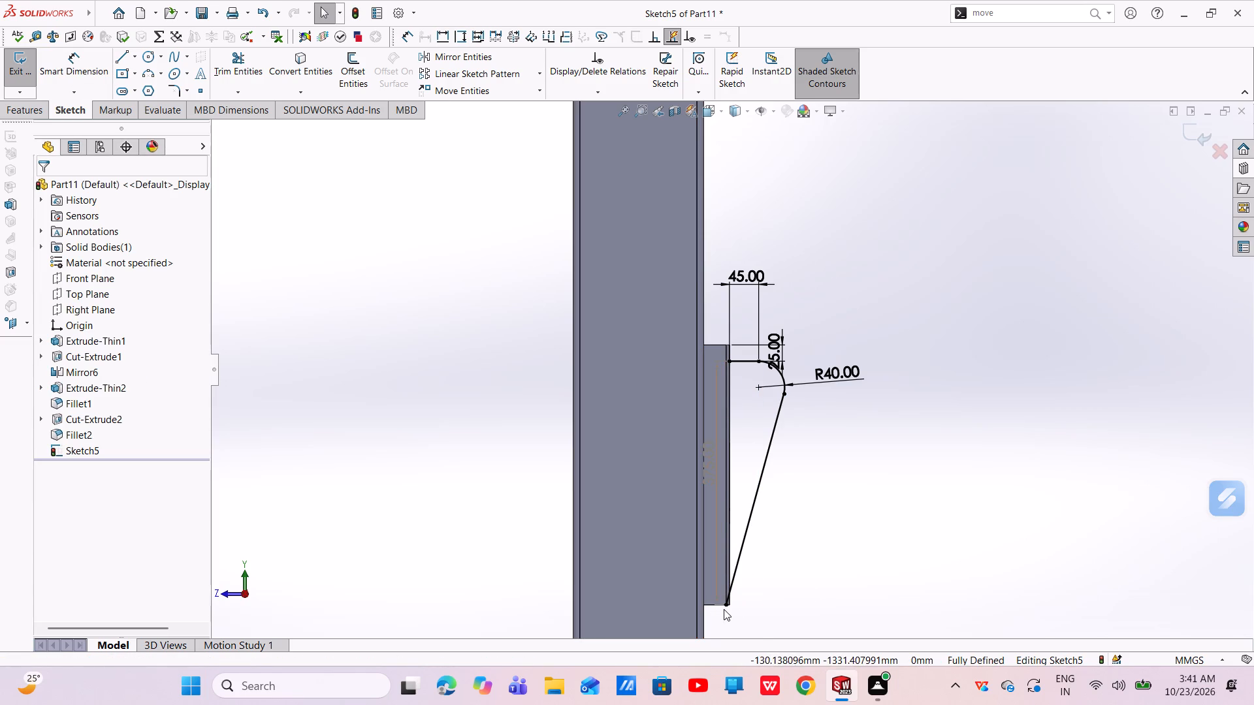
Delete the coincident relation holding the slanted line's lower endpoint at the flange's lower corner.
left_click_drag(726, 604, 733, 567)
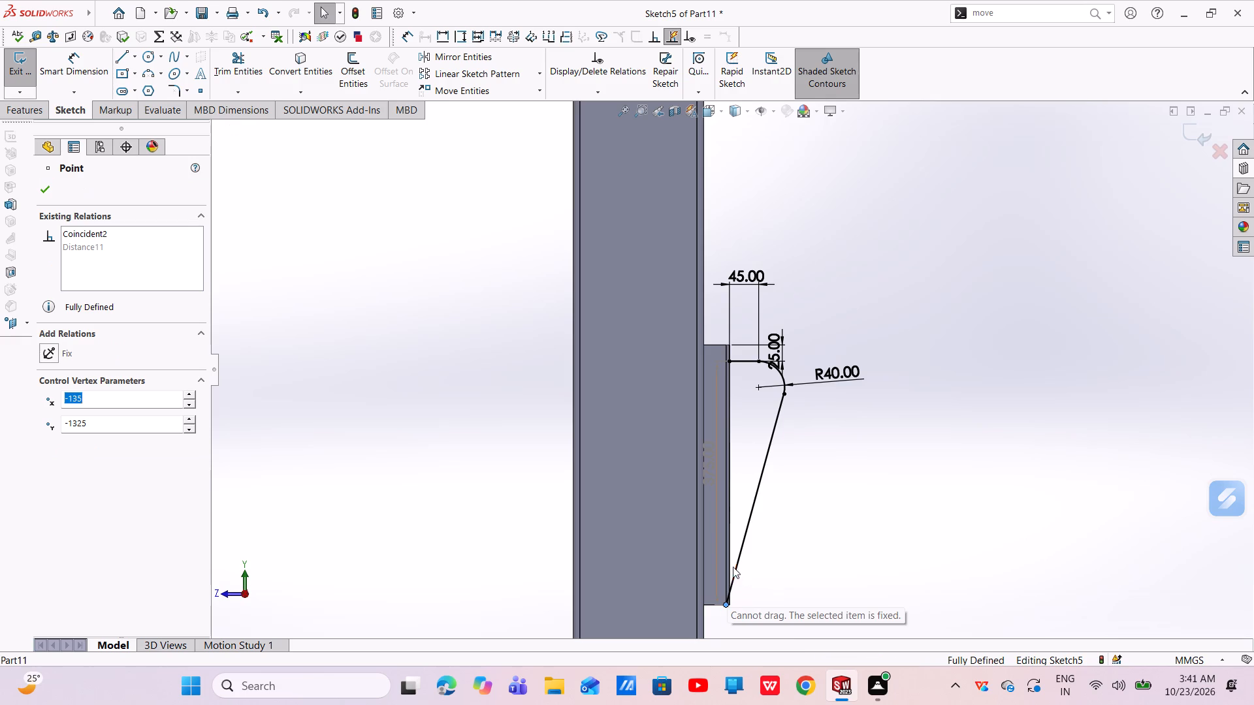
key("Escape")
key("Escape")
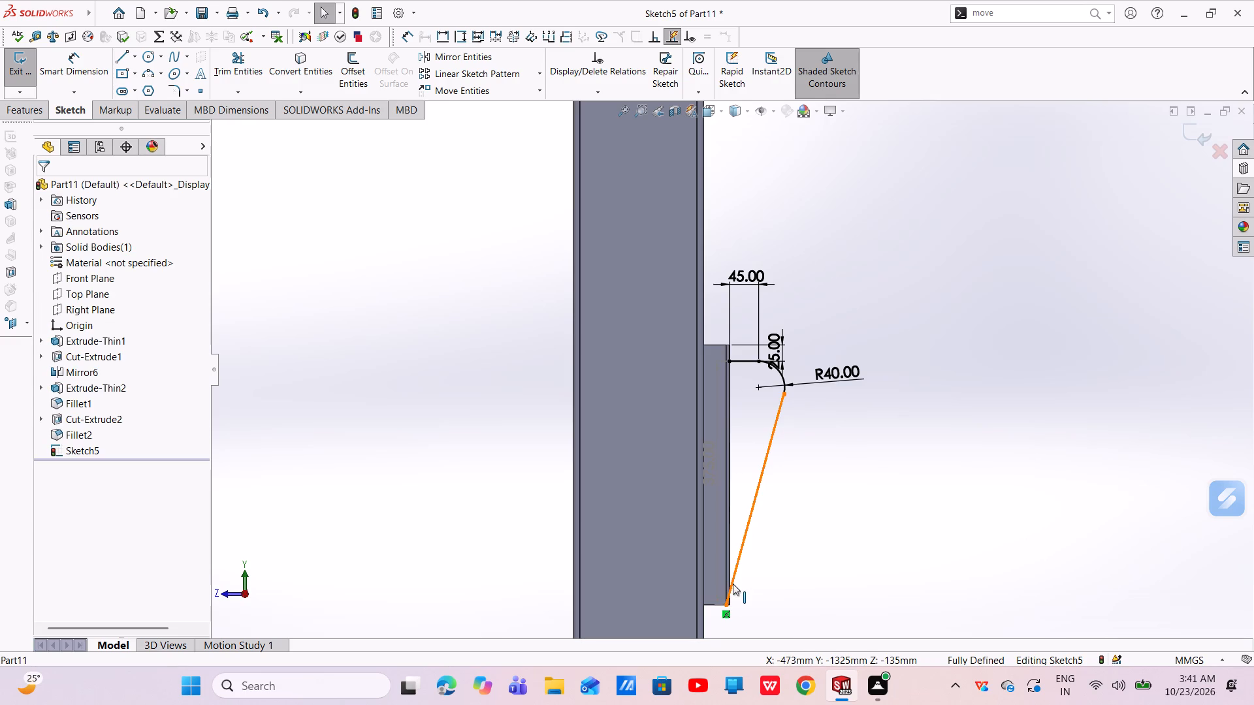
left_click(726, 618)
right_click(726, 617)
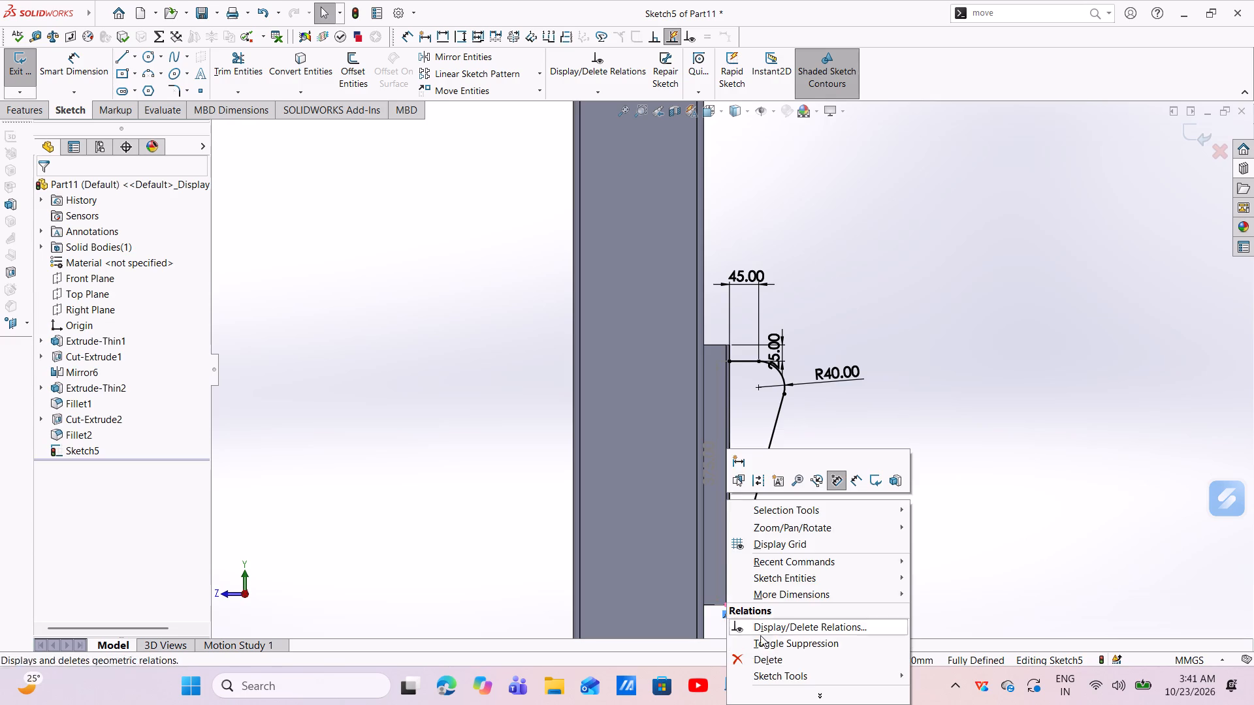
left_click(748, 654)
key("Escape")
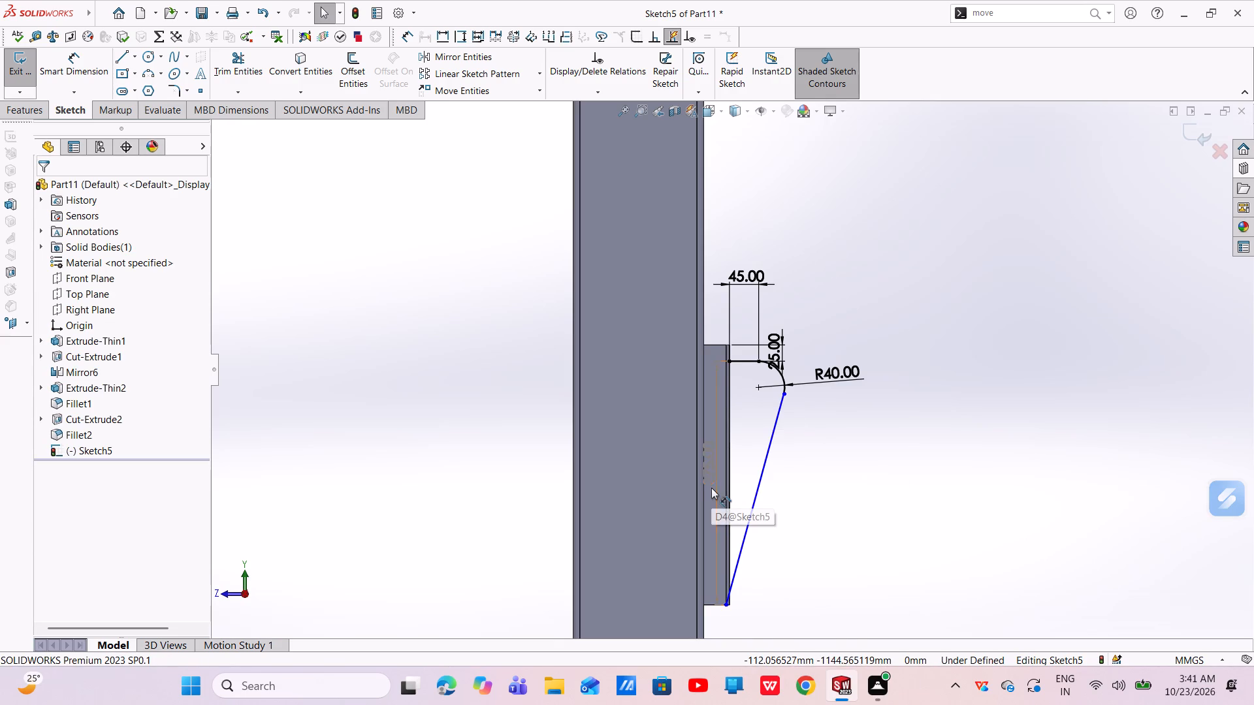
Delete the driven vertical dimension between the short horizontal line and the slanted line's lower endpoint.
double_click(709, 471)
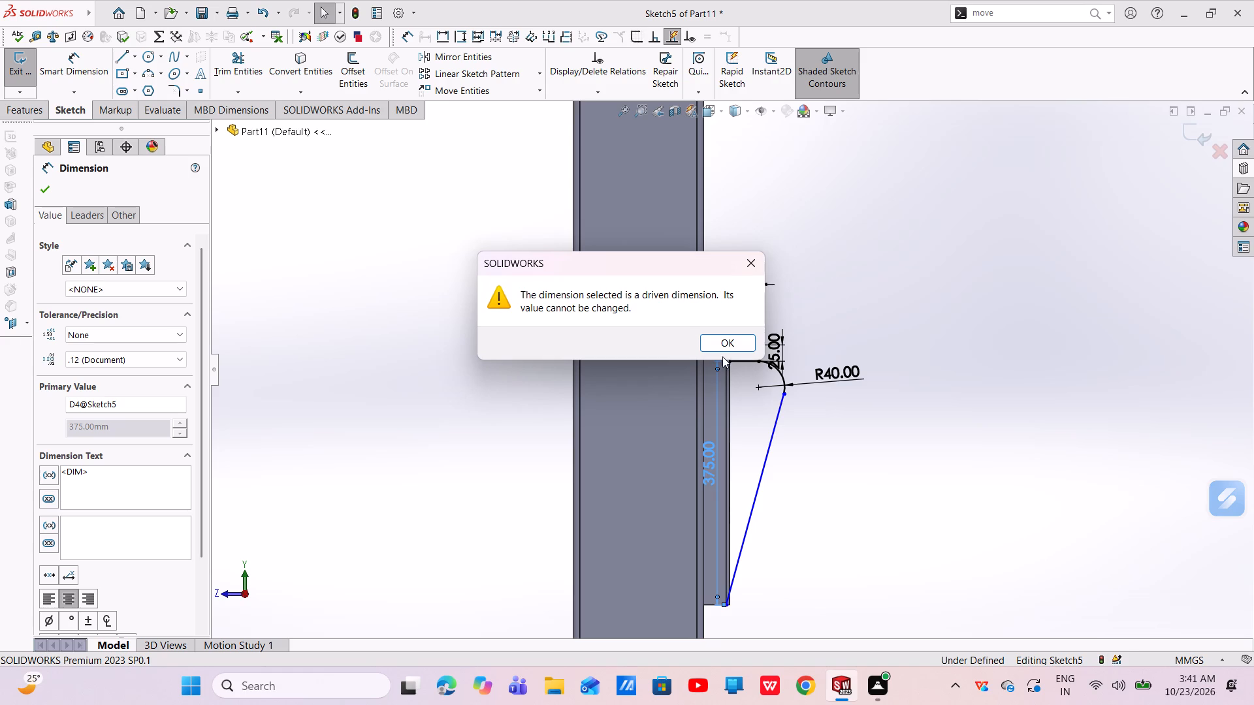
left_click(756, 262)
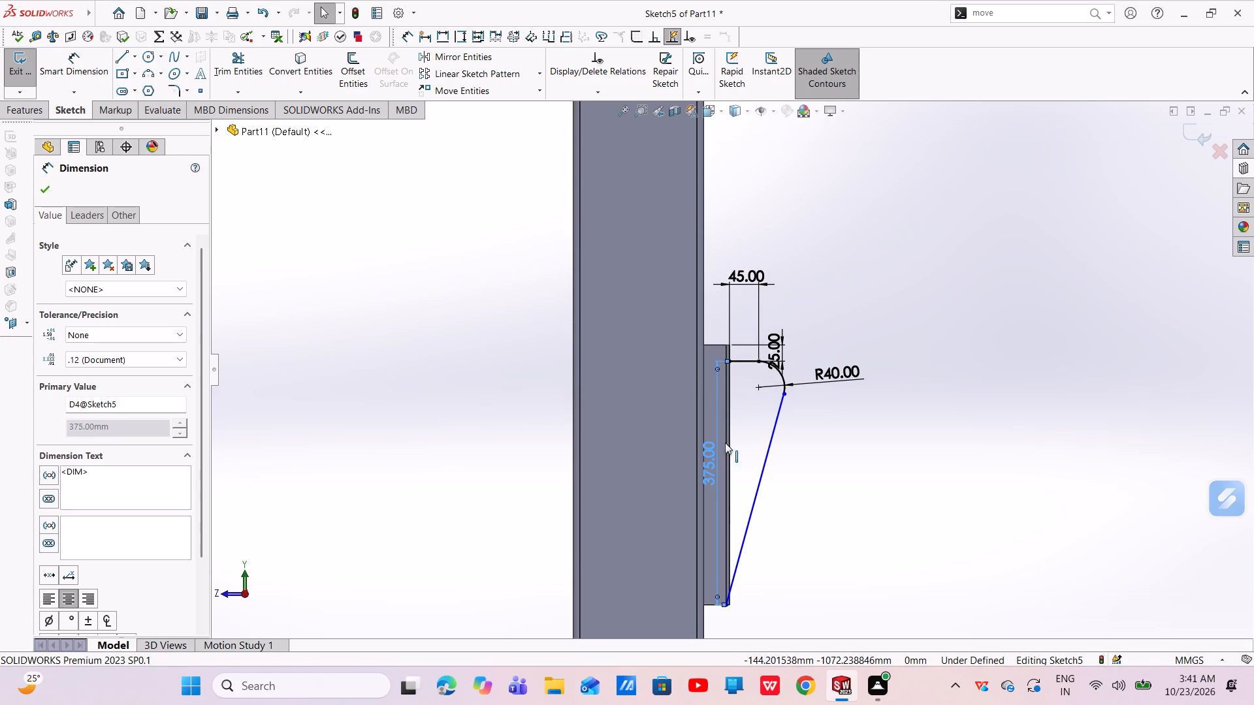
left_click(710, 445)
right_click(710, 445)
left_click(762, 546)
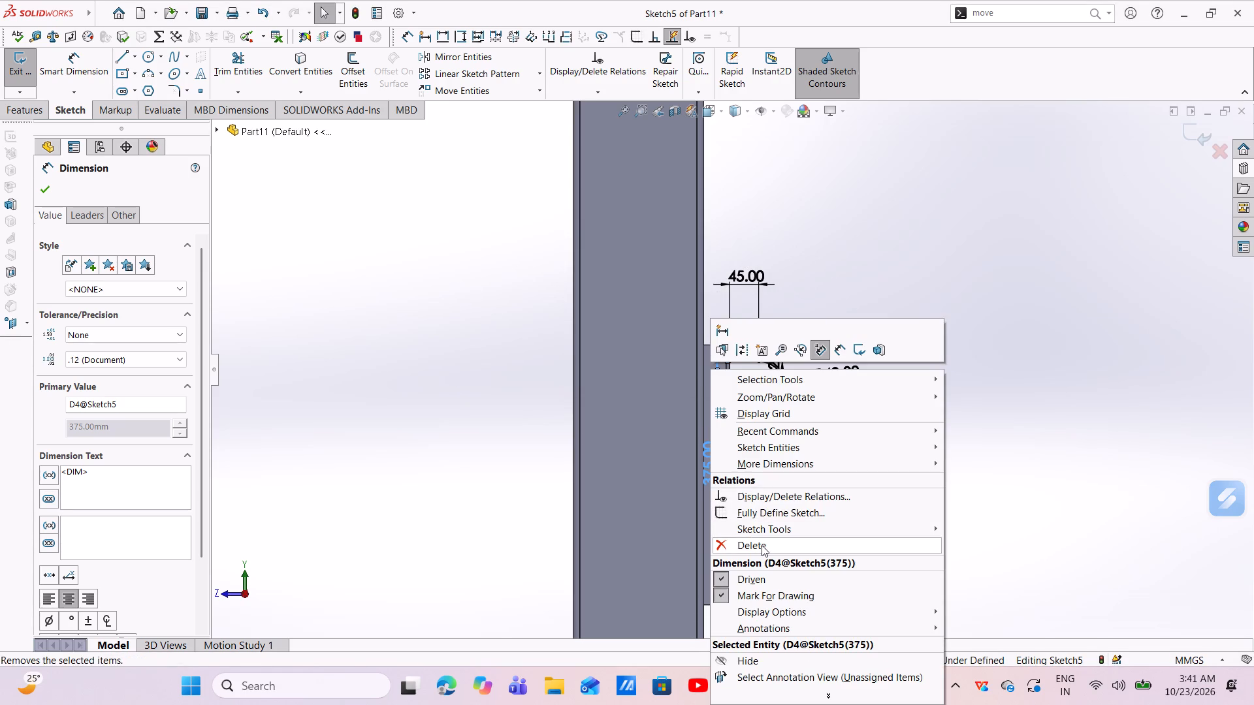
Dimension the vertical distance between the horizontal line's flange-side endpoint and the slanted line's lower endpoint to 125 mm.
left_click(78, 75)
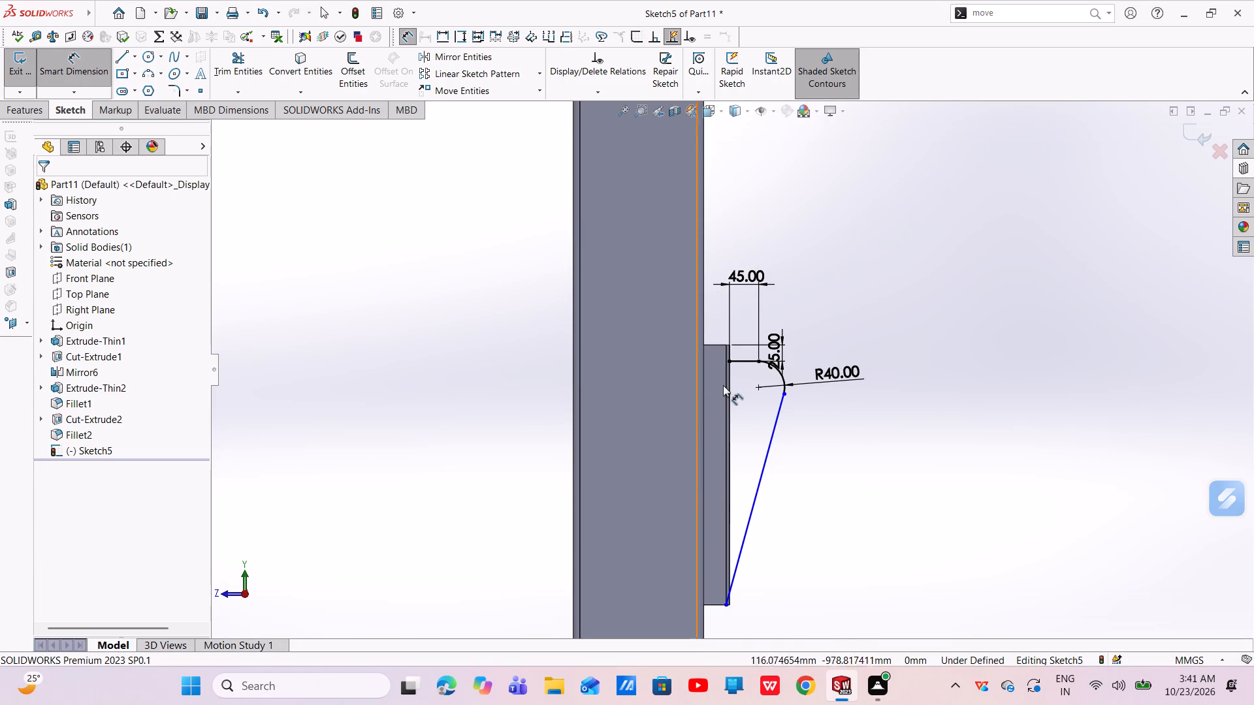
left_click(728, 360)
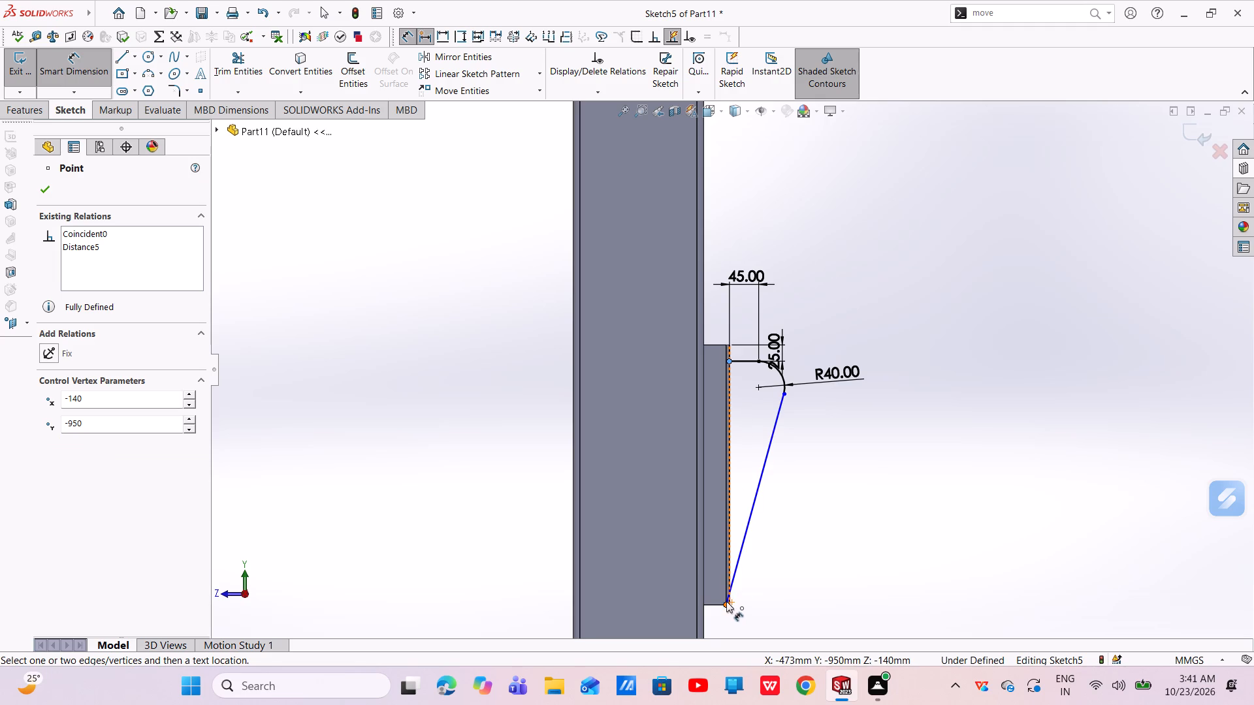
scroll(727, 601, "down", 9)
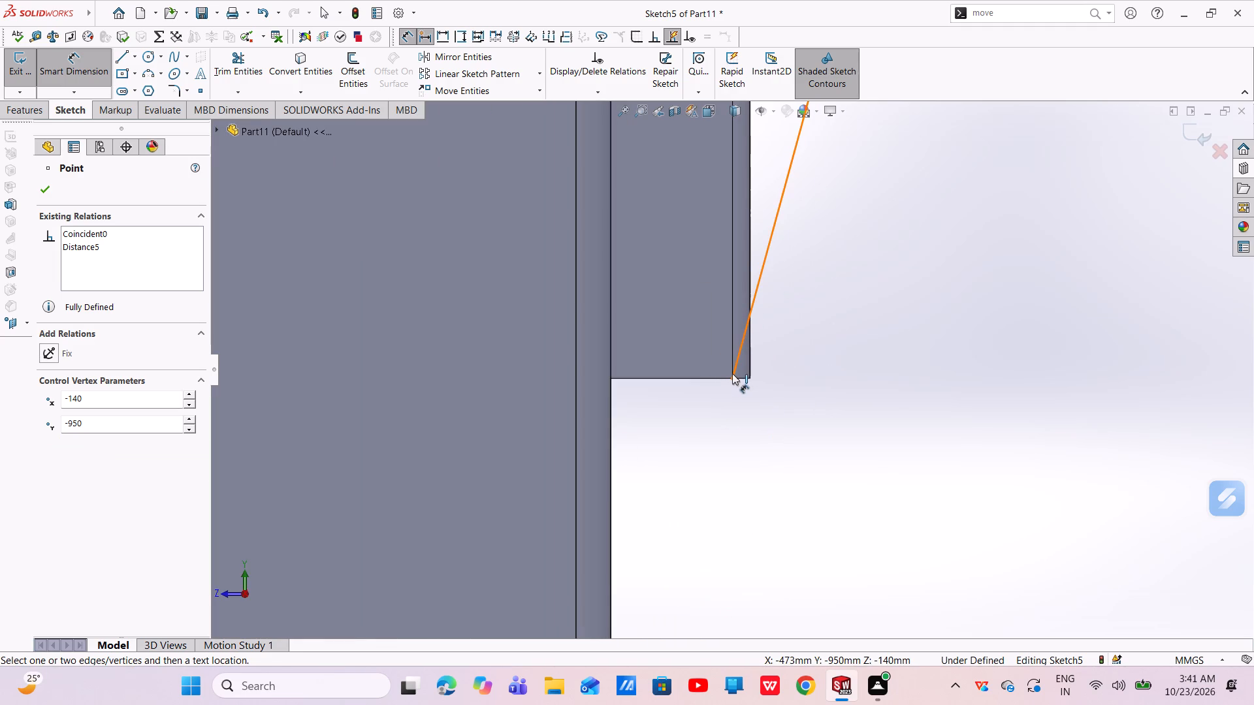
left_click(732, 379)
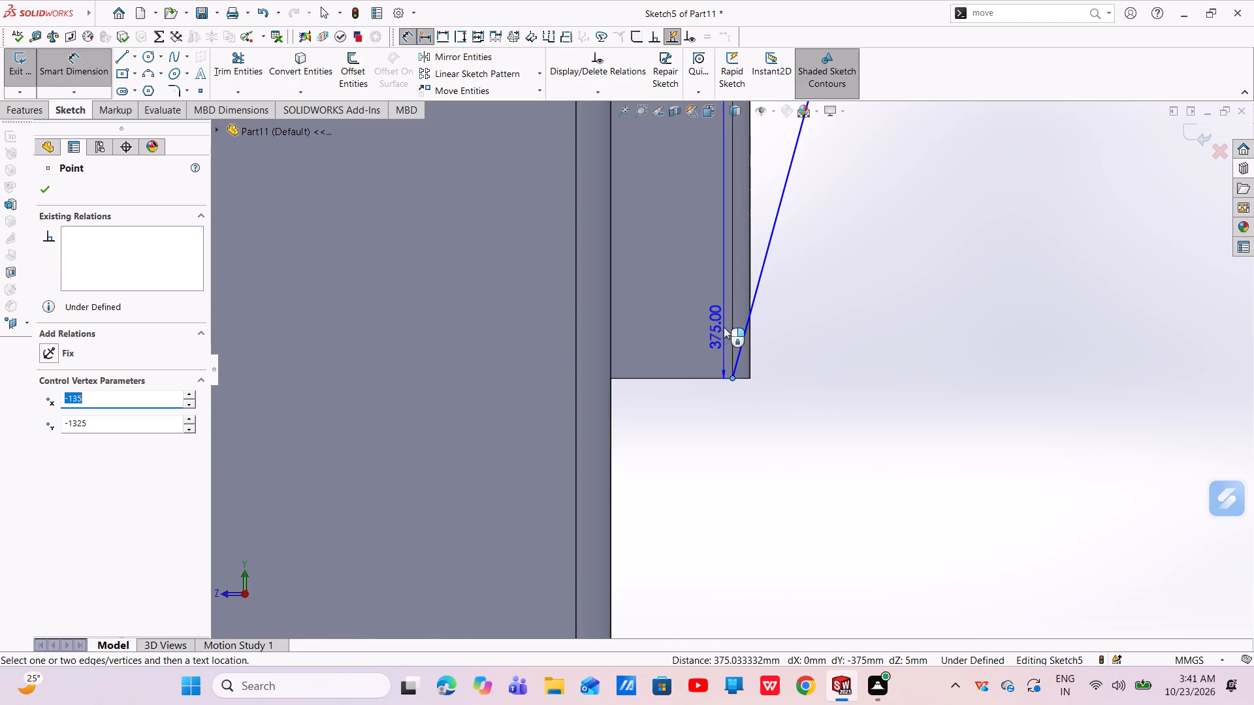
left_click(725, 294)
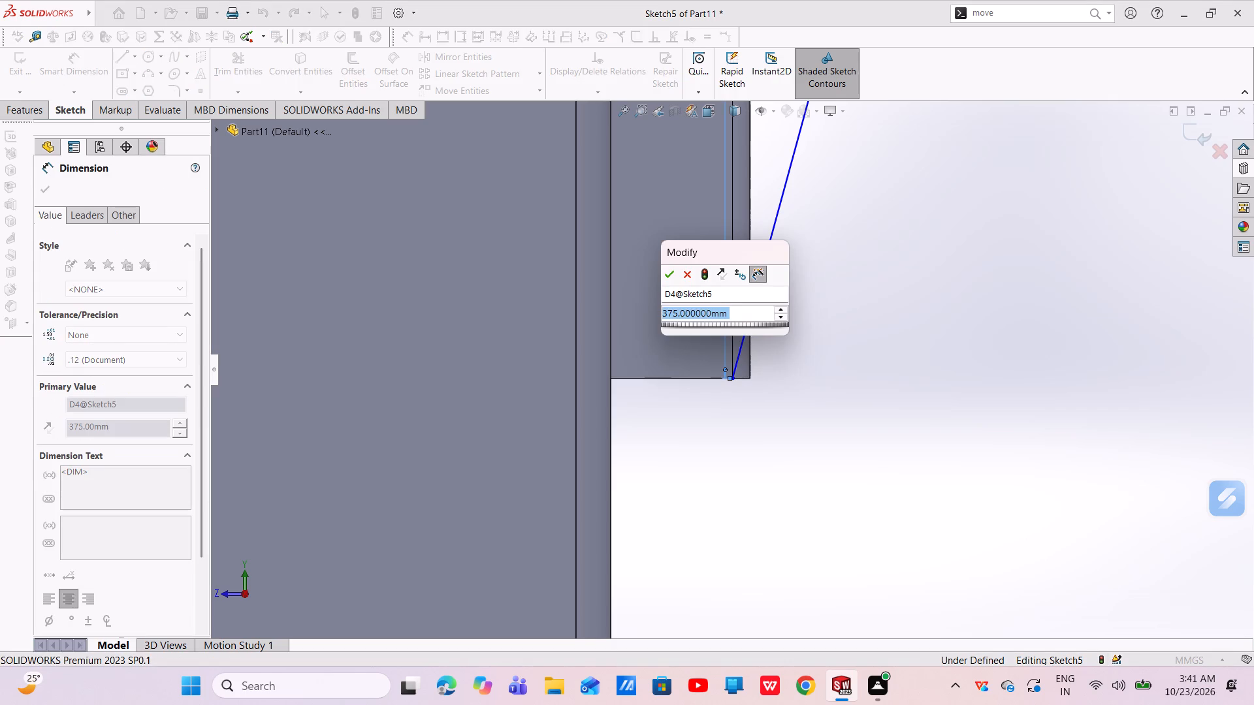
key("BackSpace")
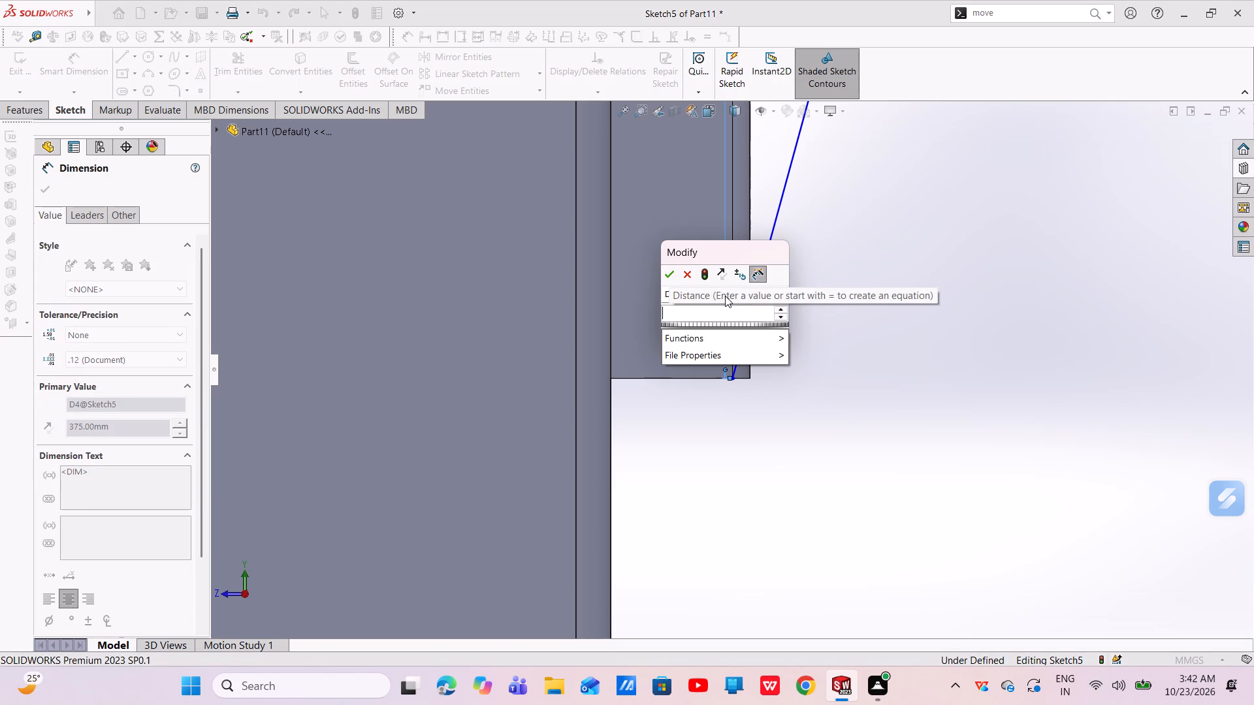
type("125")
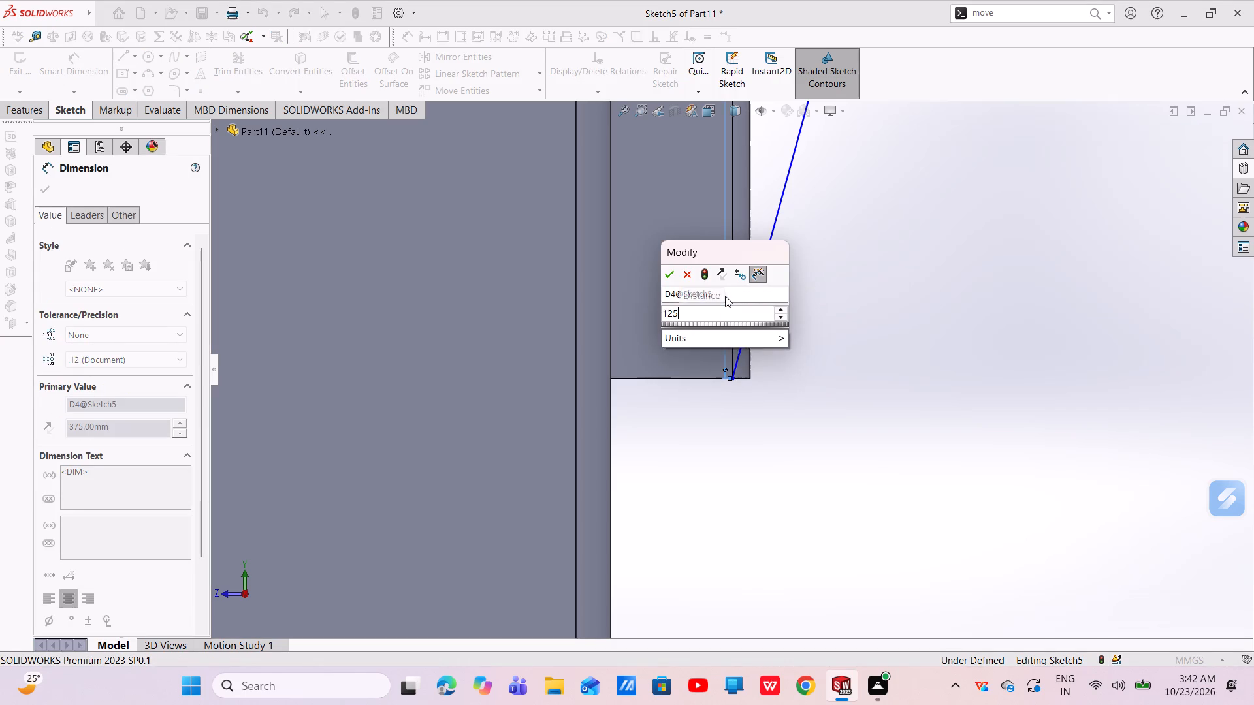
key("Return")
key("Escape")
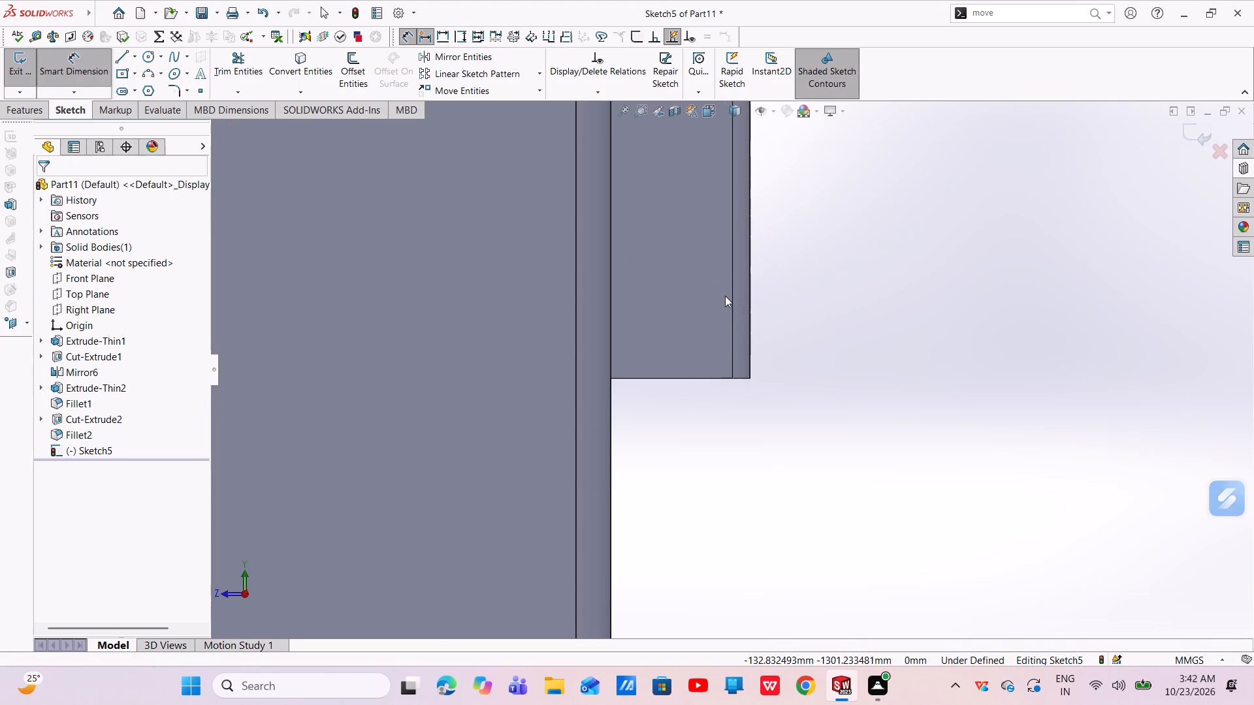
Examine the dimensioned bracket profile and where the slanted line's lower endpoint sits relative to the flange's edges.
scroll(711, 280, "up", 9)
scroll(739, 265, "down", 1)
scroll(737, 264, "up", 2)
scroll(761, 176, "down", 8)
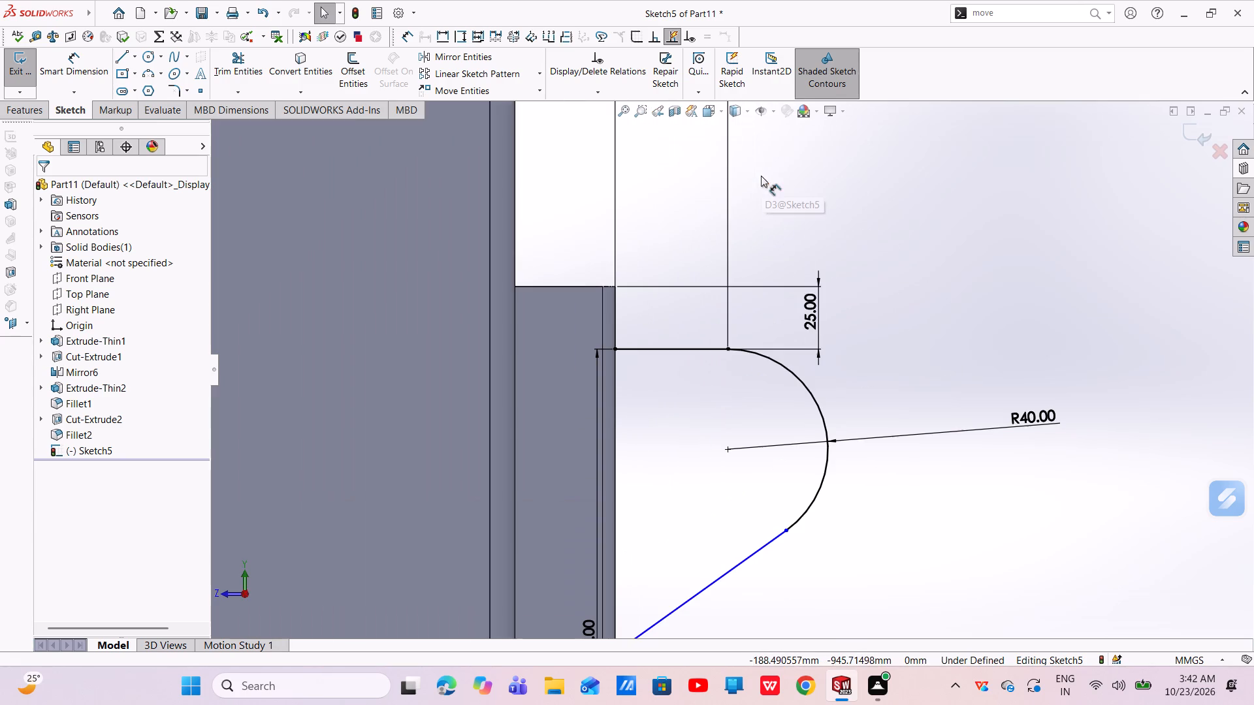
scroll(688, 654, "up", 1)
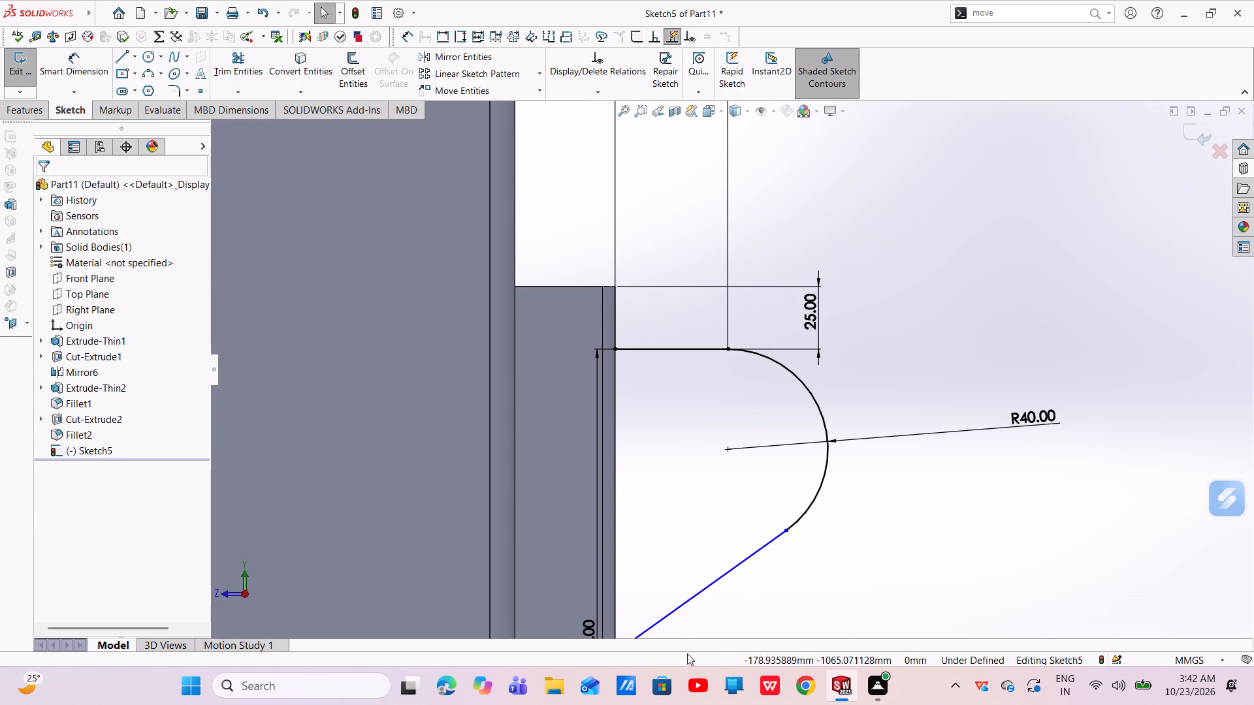
scroll(679, 648, "up", 6)
scroll(669, 548, "down", 6)
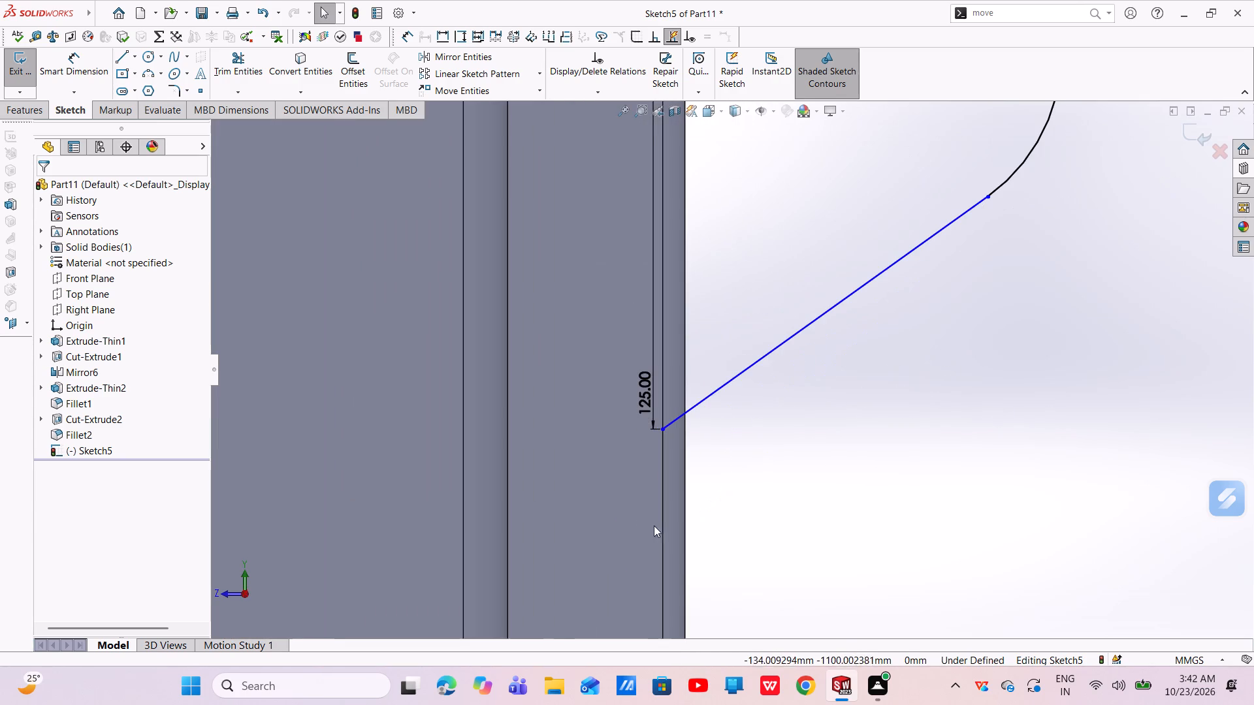
Move the slanted line's lower endpoint horizontally onto the flange's outer edge.
left_click_drag(662, 427, 679, 434)
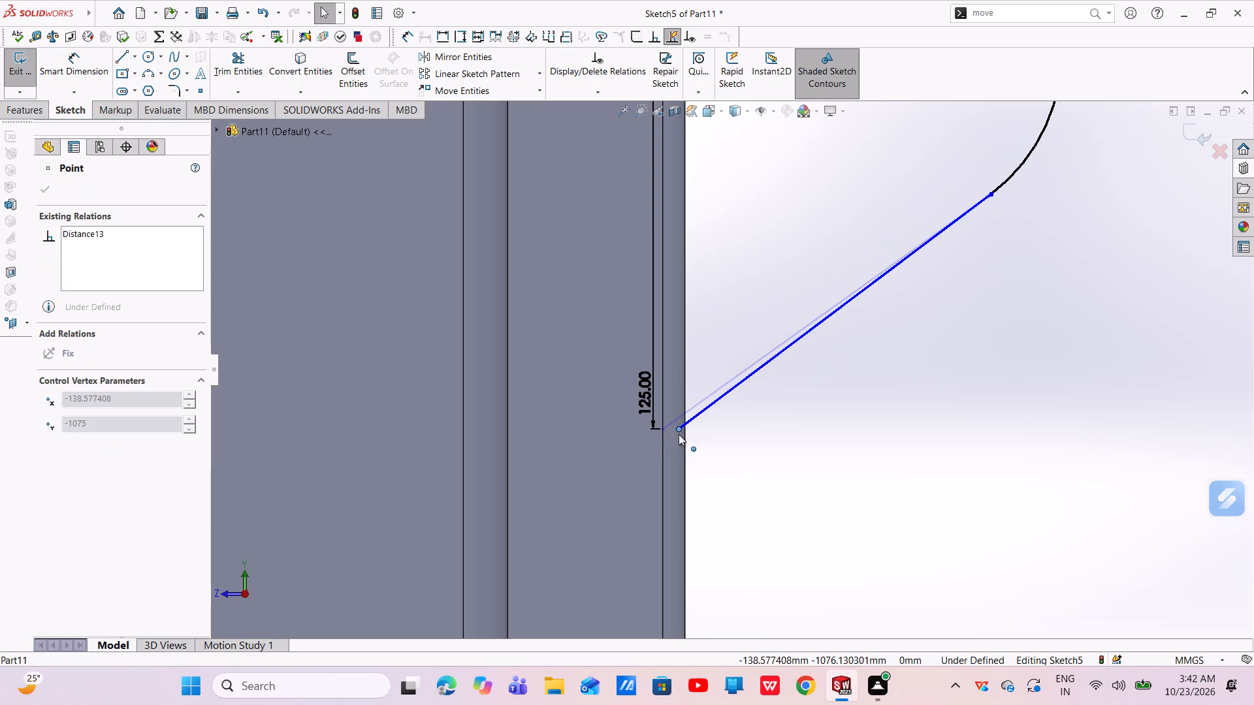
left_click_drag(679, 434, 684, 437)
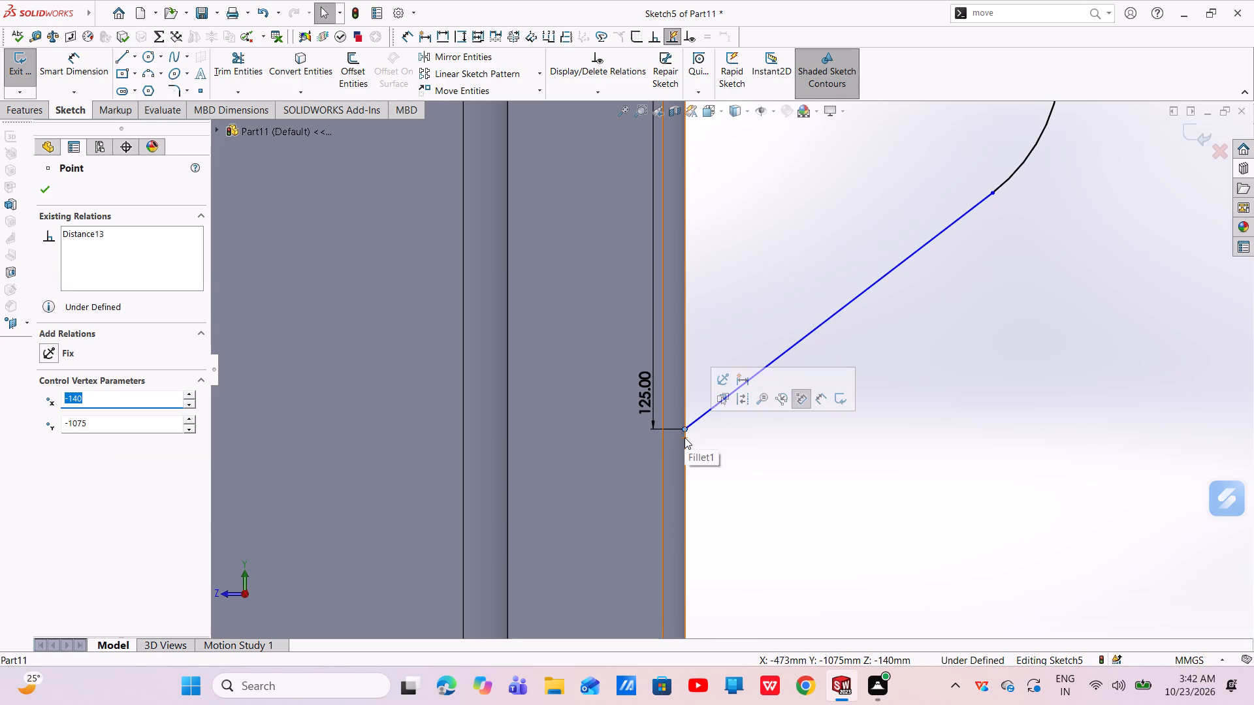
key("Escape")
key("Escape")
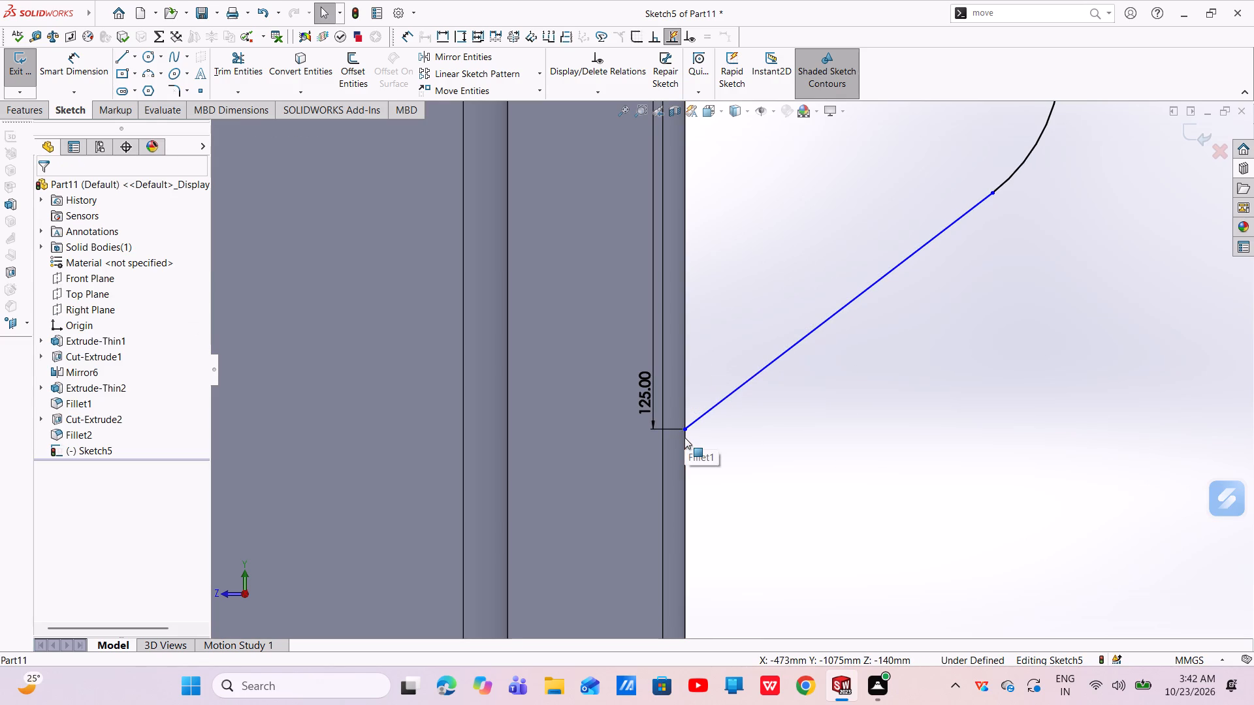
Apply a Fix relation to the slanted line's lower endpoint on the flange's outer edge.
scroll(684, 437, "up", 7)
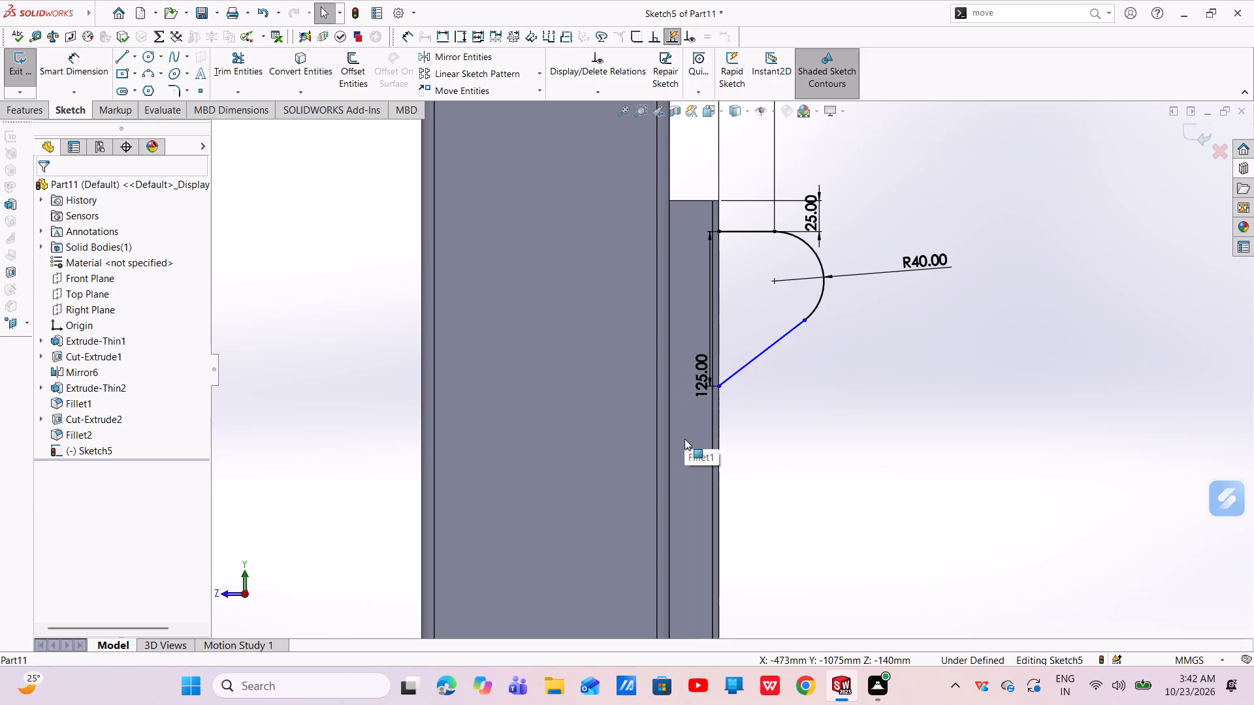
scroll(684, 416, "down", 7)
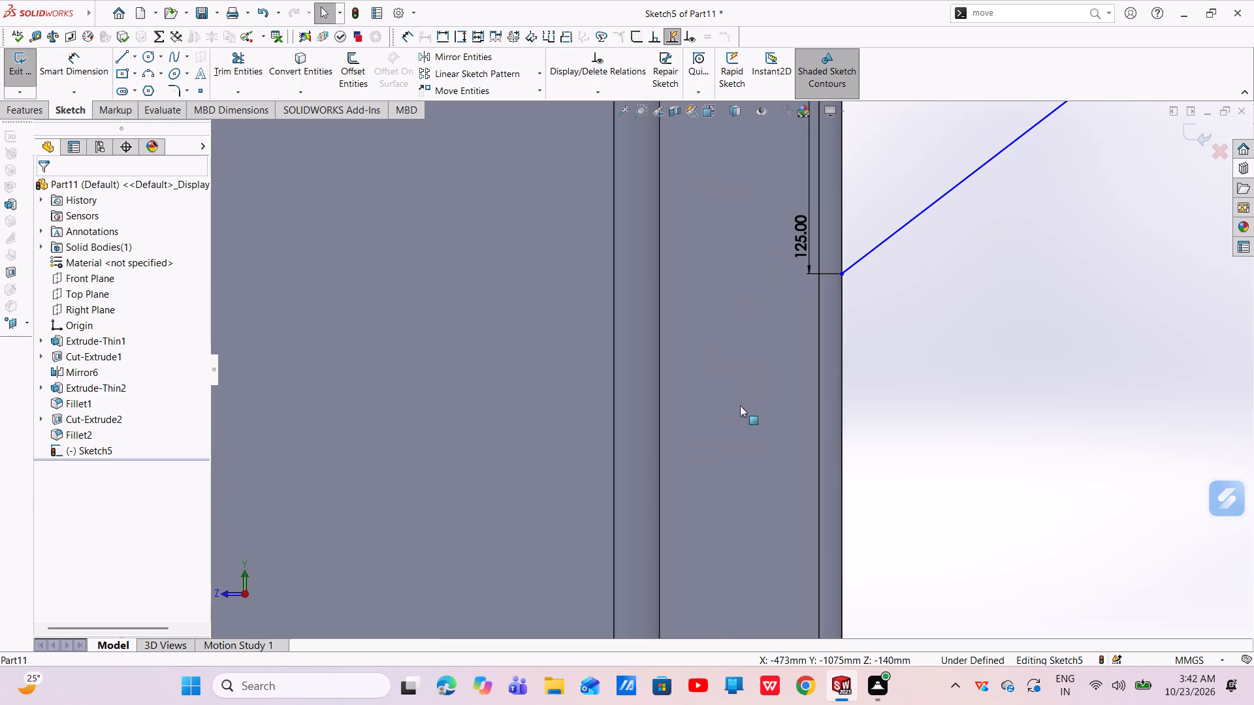
left_click(840, 273)
left_click(876, 212)
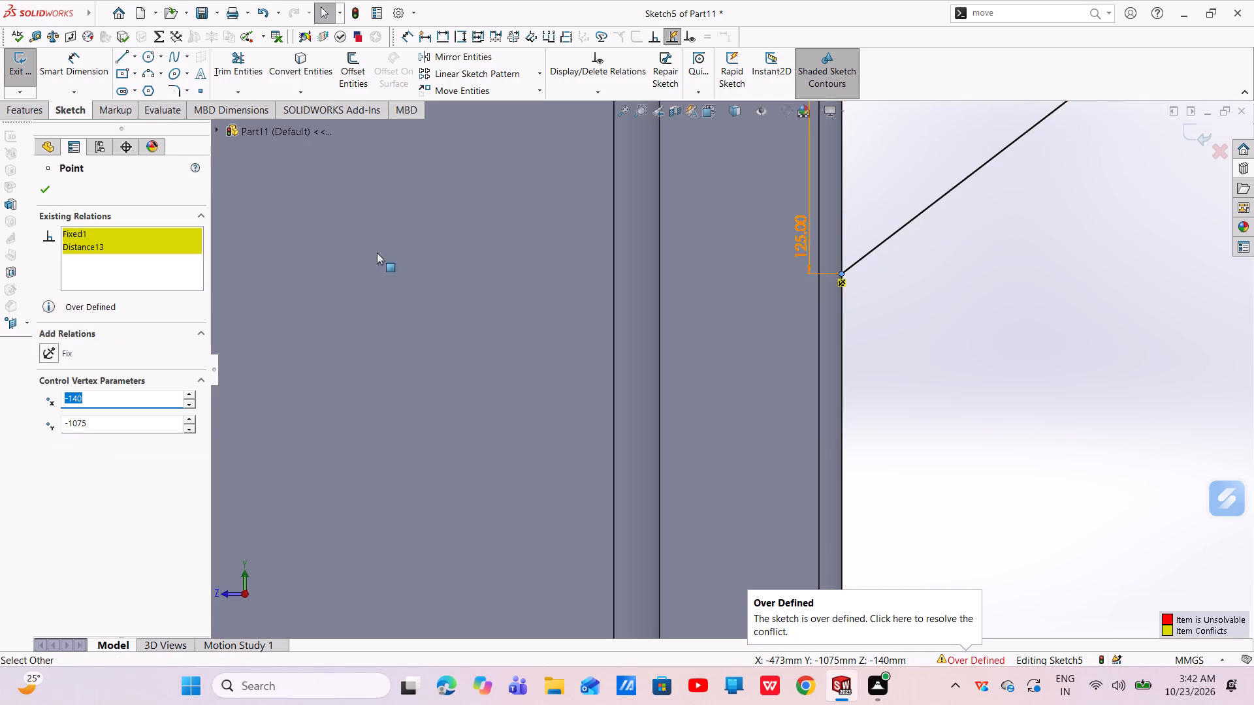
Delete the conflicting Distance13 relation, the 125 mm vertical dimension, from the slanted line's lower endpoint.
left_click(73, 243)
right_click(73, 243)
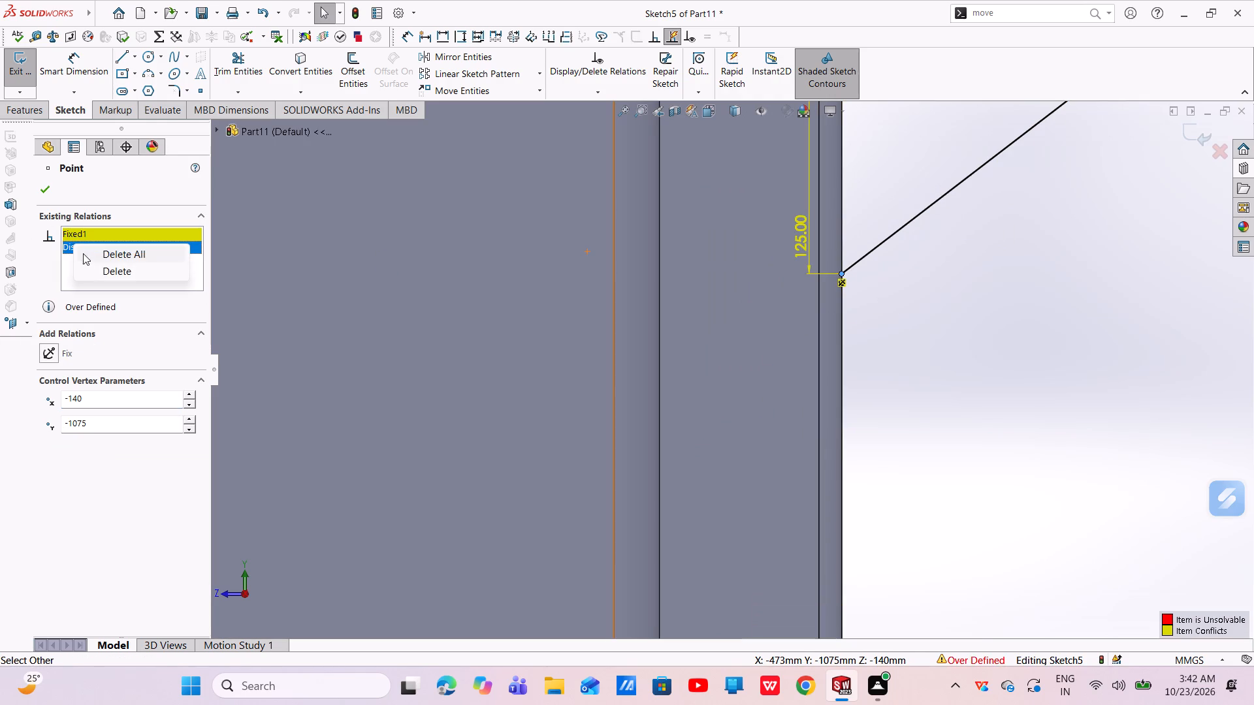
left_click(102, 266)
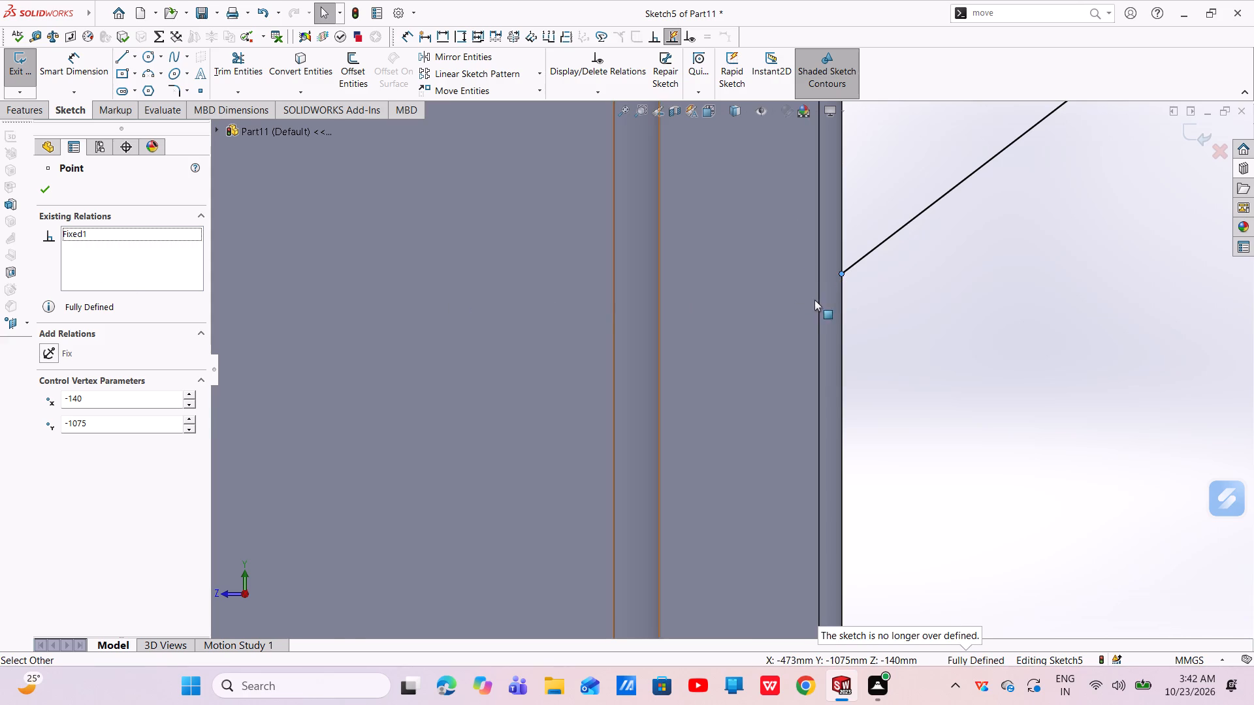
scroll(814, 300, "up", 8)
key("Escape")
key("Escape")
Sketch a circle about 44 mm in diameter centred on the bracket arc's centre point.
scroll(822, 236, "down", 3)
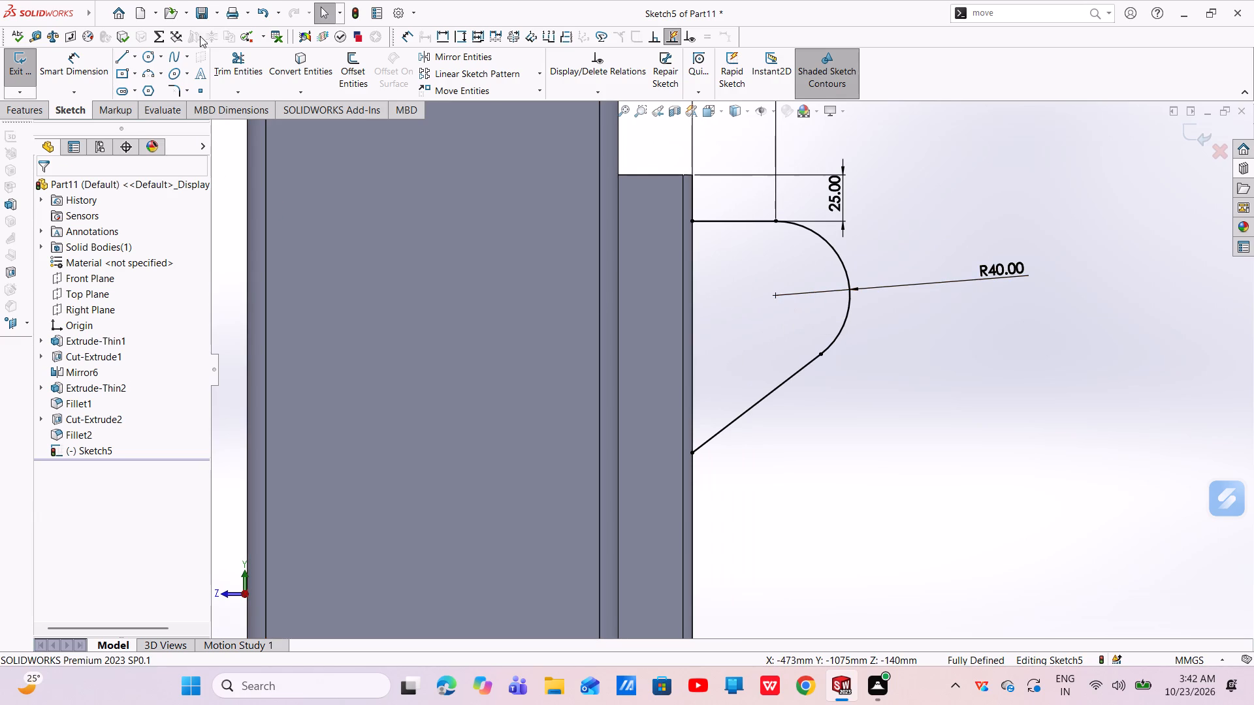
left_click(150, 55)
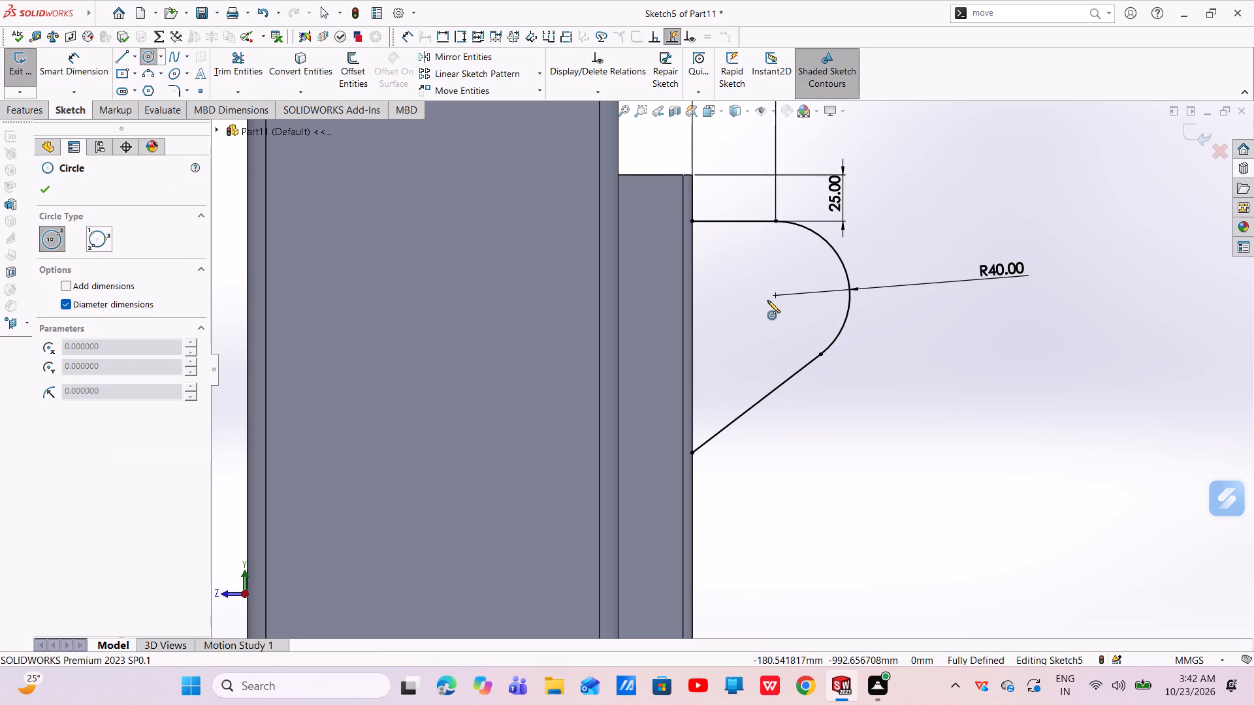
left_click(777, 295)
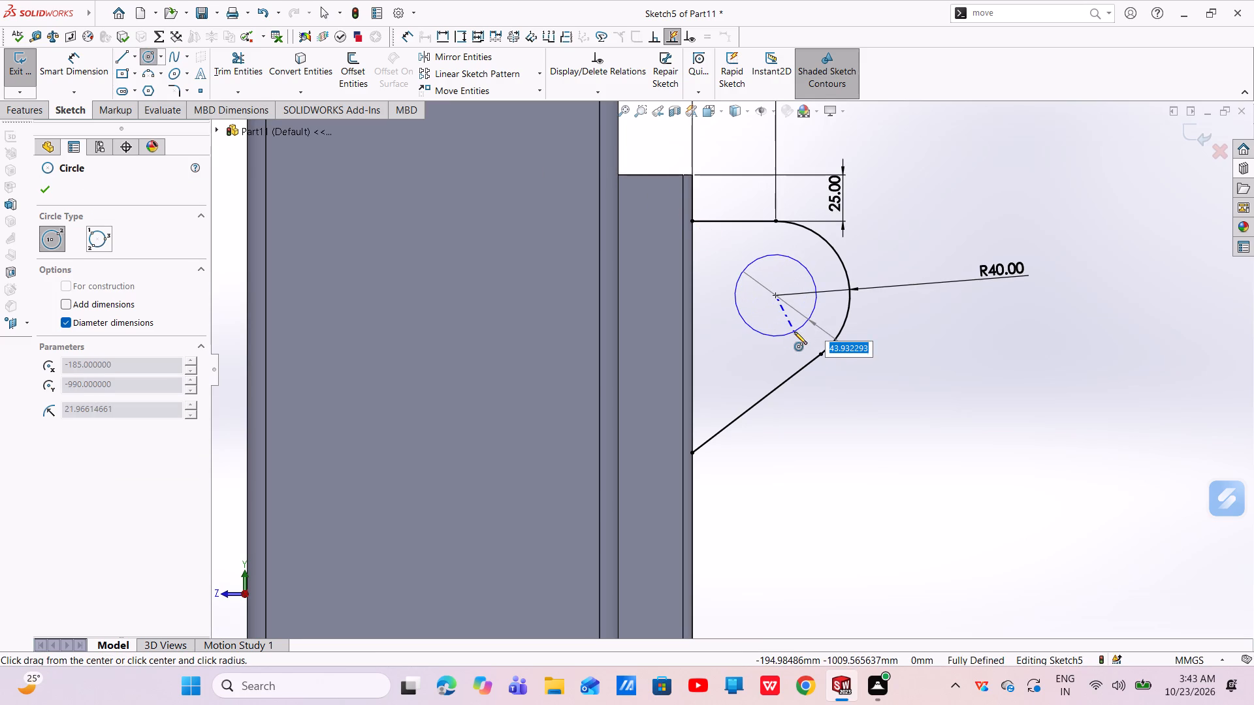
left_click(794, 332)
right_click(794, 332)
left_click(826, 338)
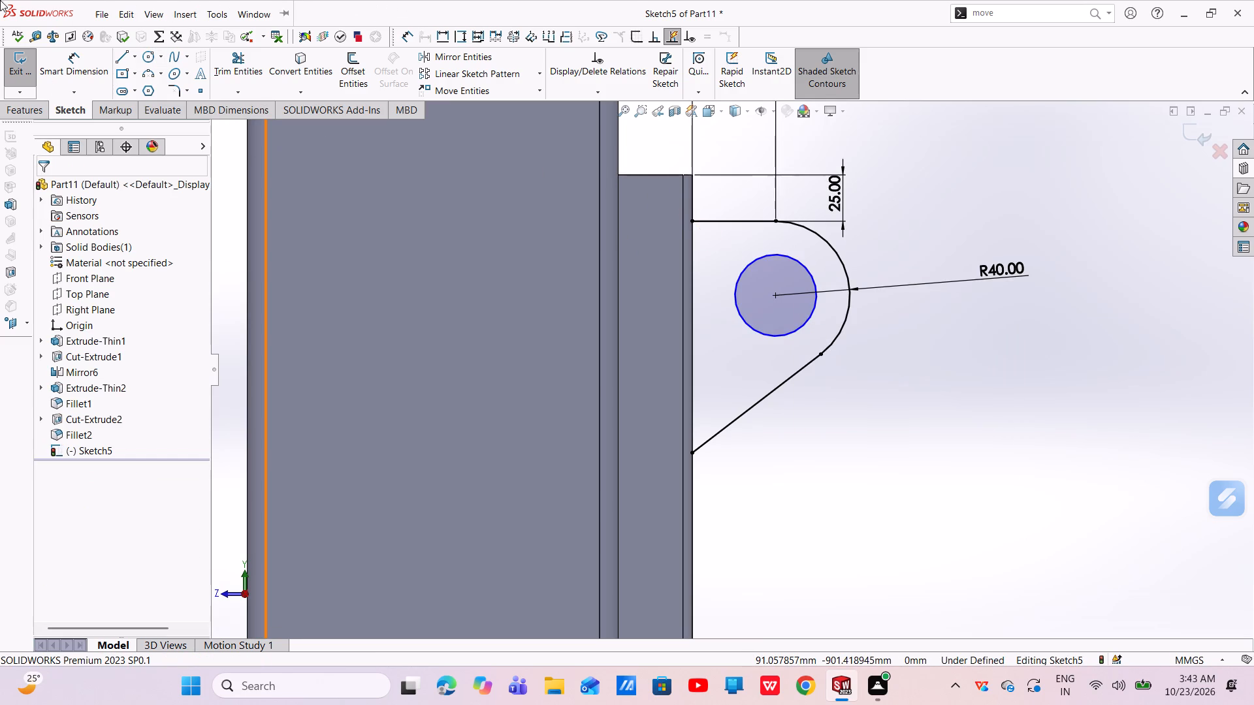
Dimension the circle's diameter to 30 mm.
left_click(80, 79)
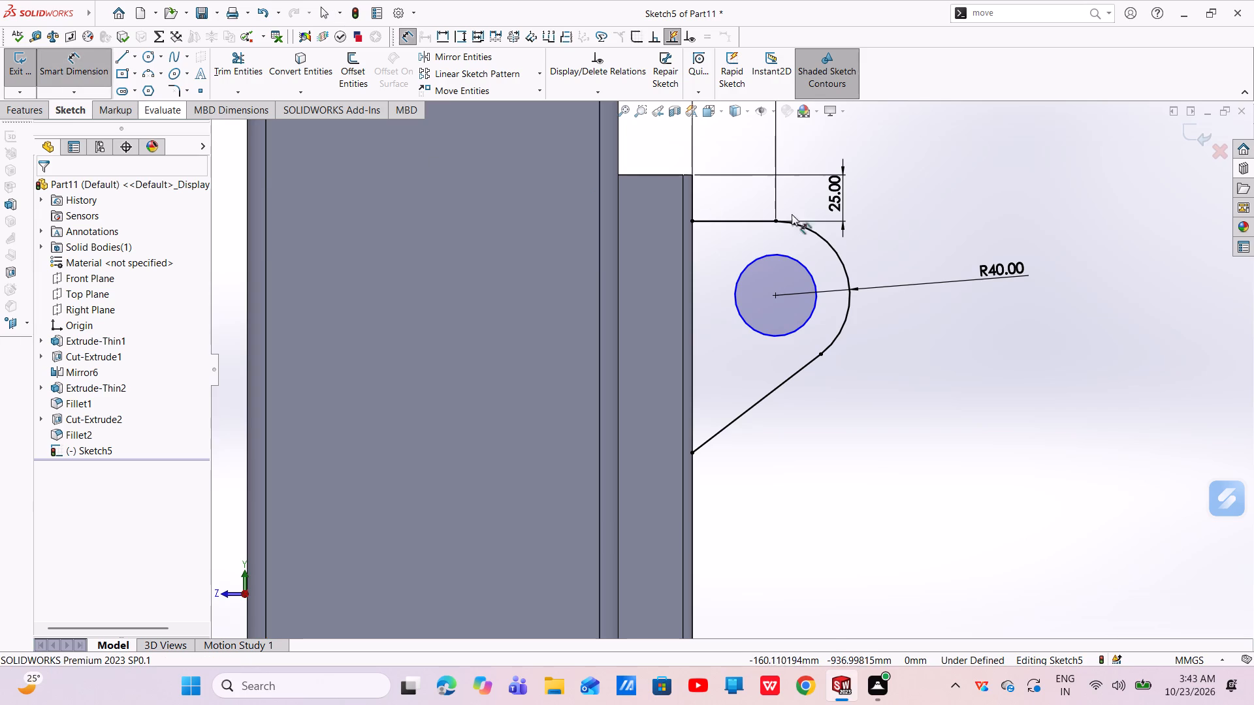
left_click(805, 268)
left_click(952, 230)
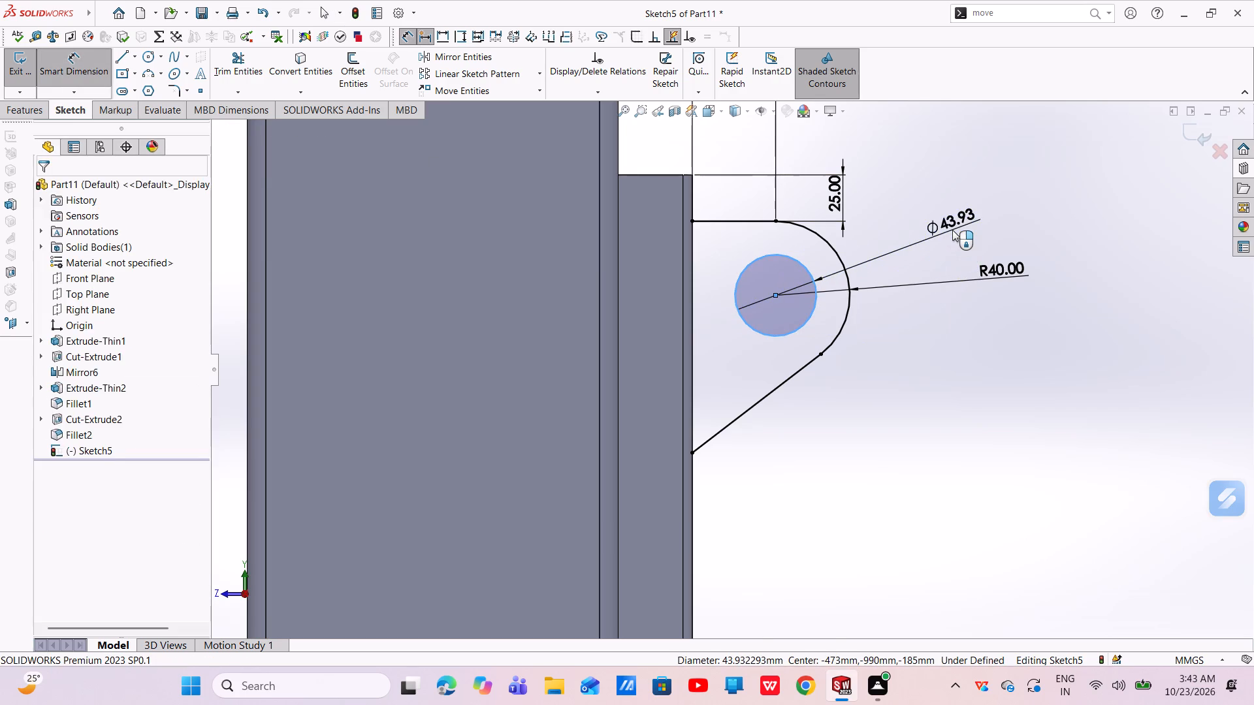
key("BackSpace")
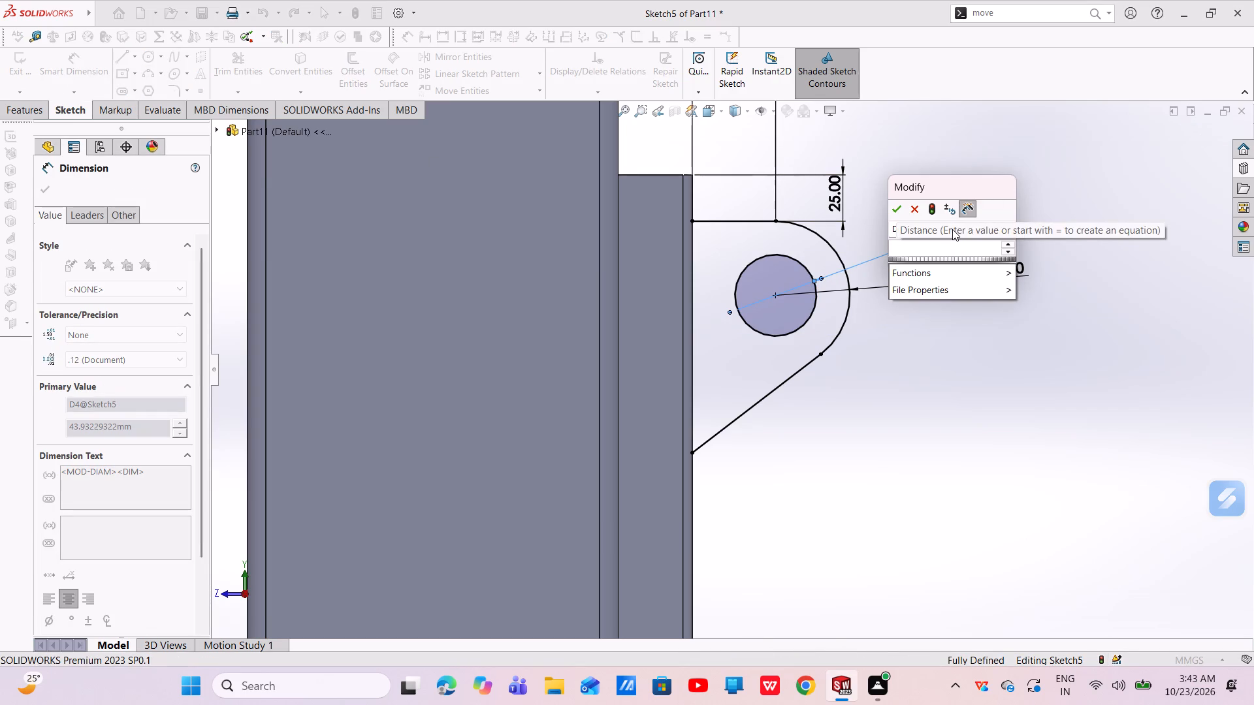
type("30")
key("Return")
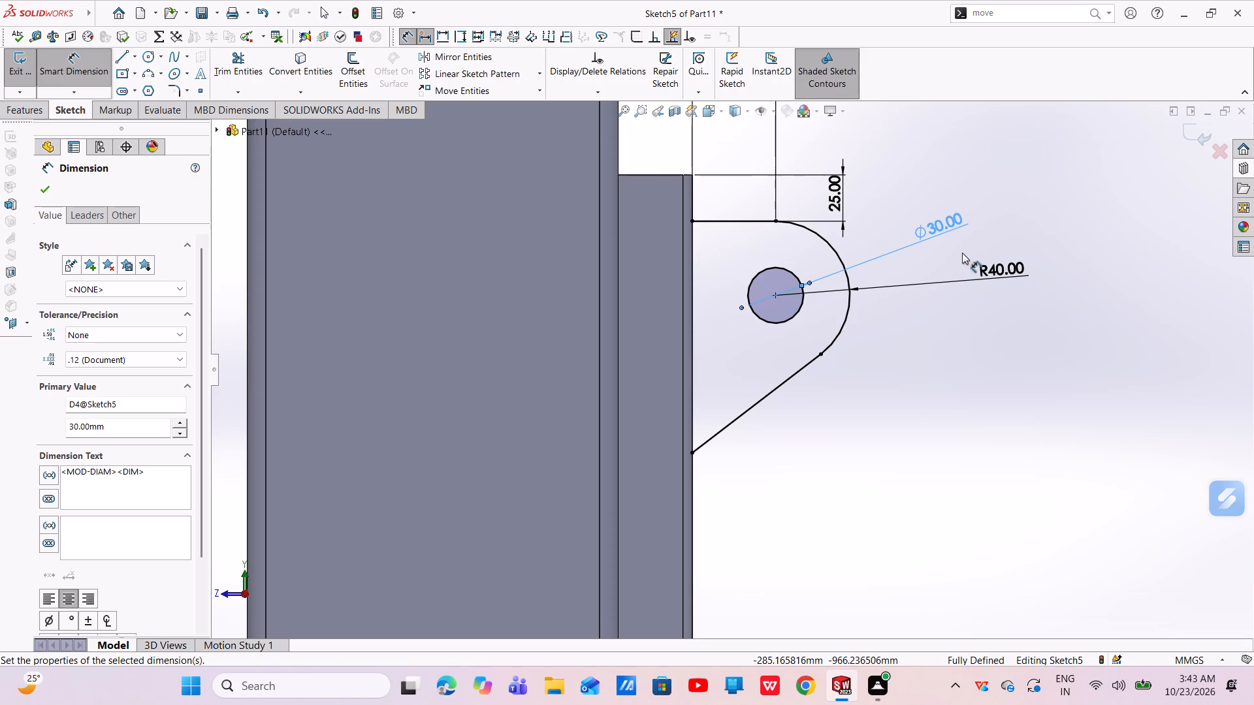
double_click(943, 222)
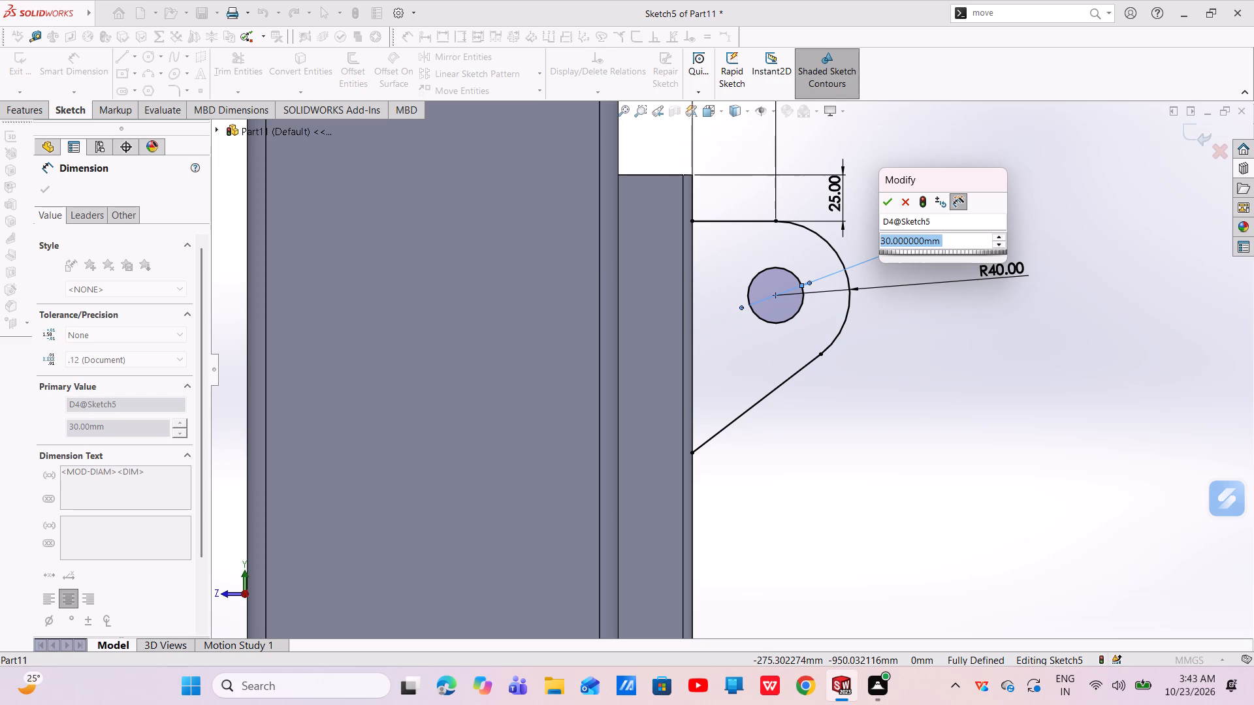
key("Escape")
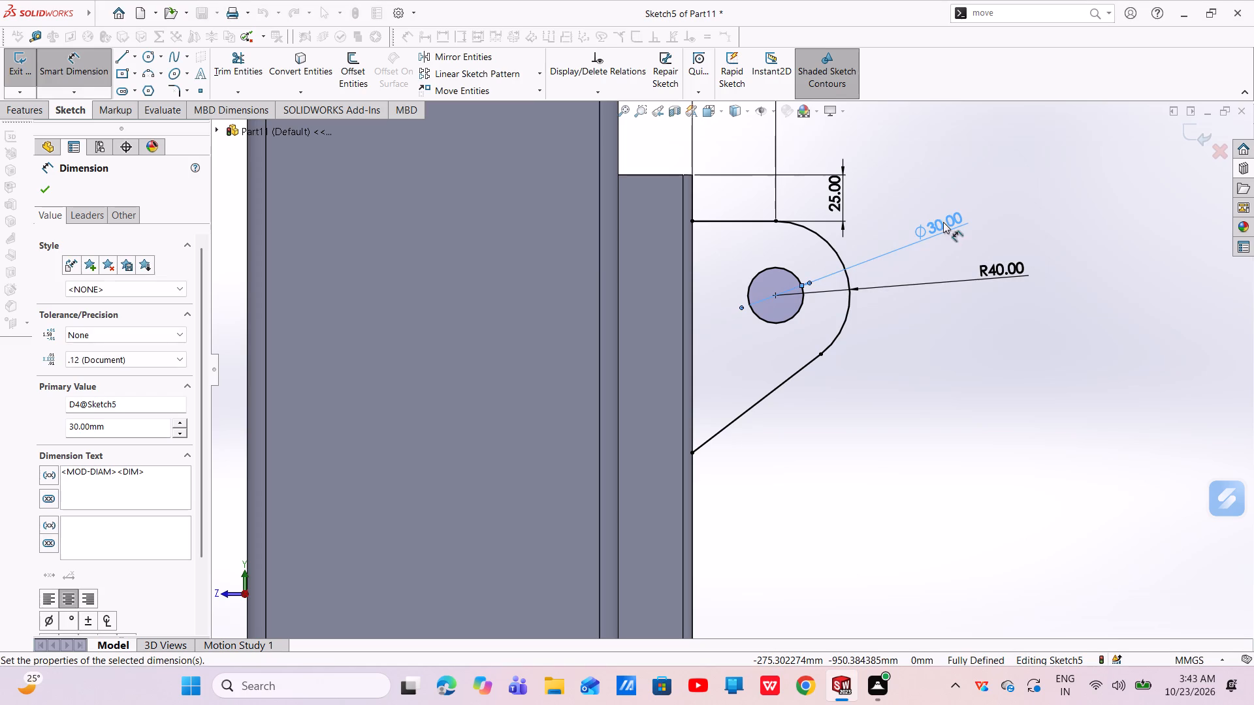
Set the bracket arc's radius to 35 mm.
double_click(1010, 270)
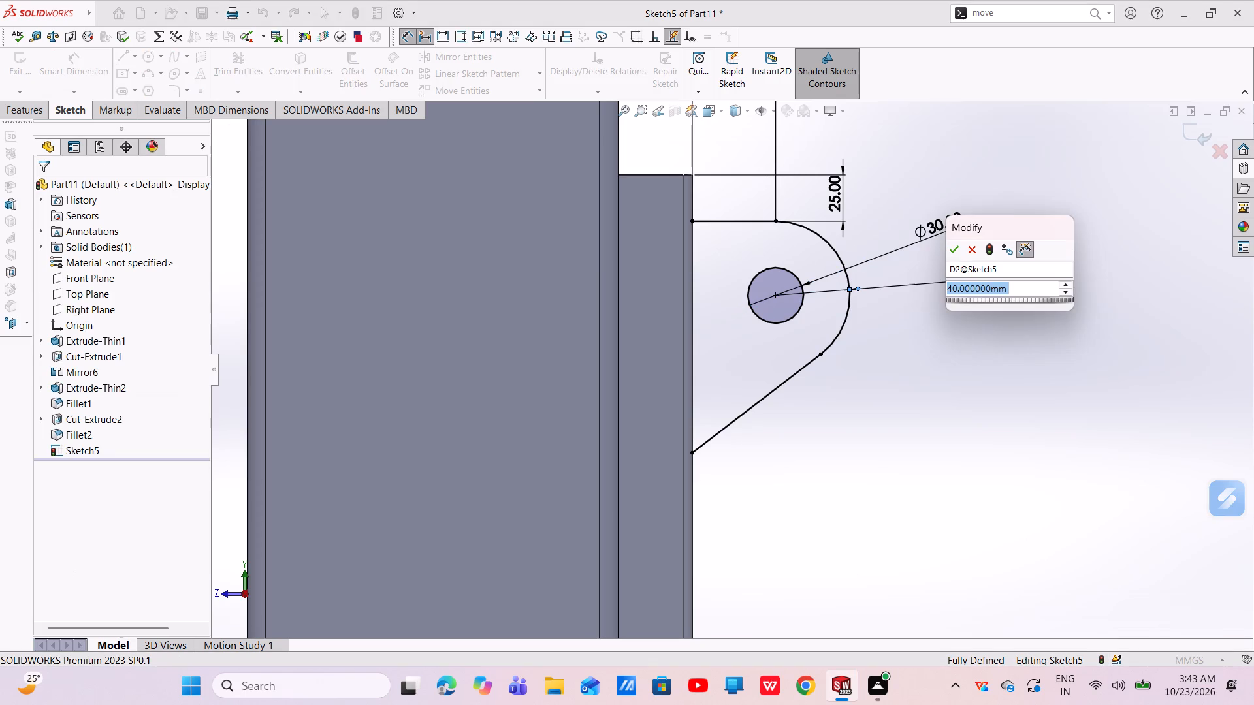
key("BackSpace")
type("35")
key("Return")
key("Escape")
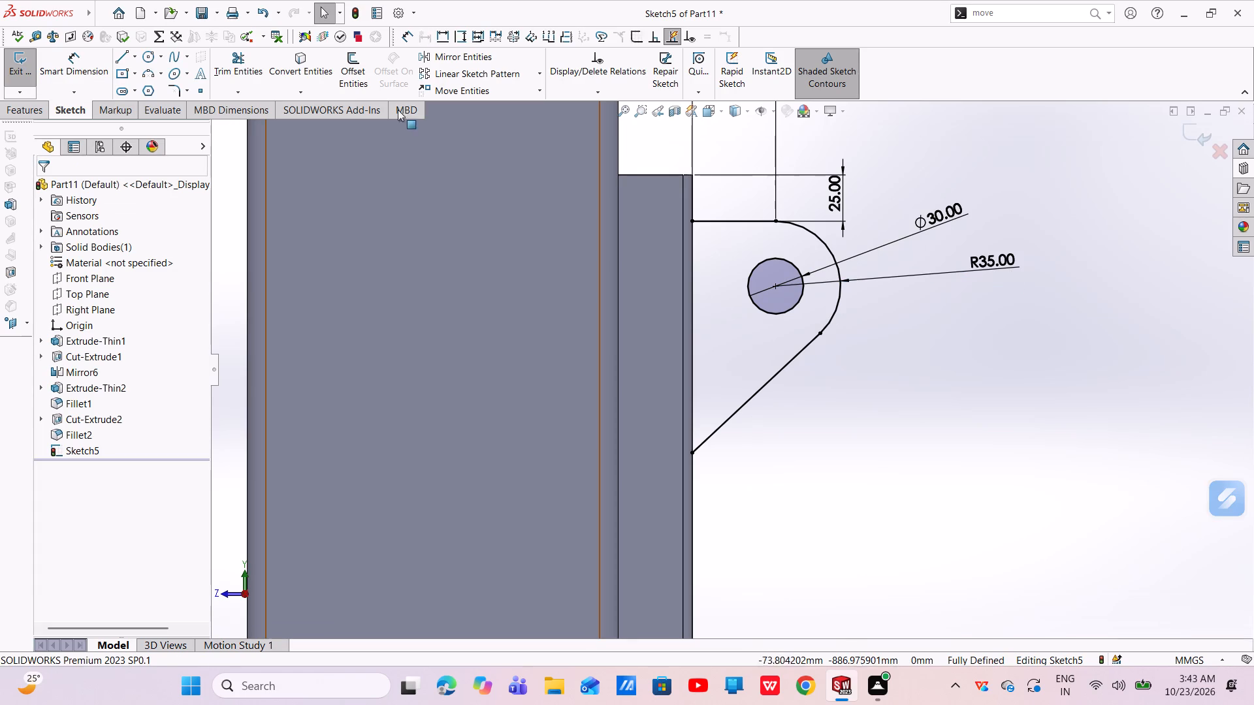
Close the bracket profile with a line along the flange edge, from the horizontal line's flange-side endpoint to the slanted line's lower endpoint.
left_click(122, 57)
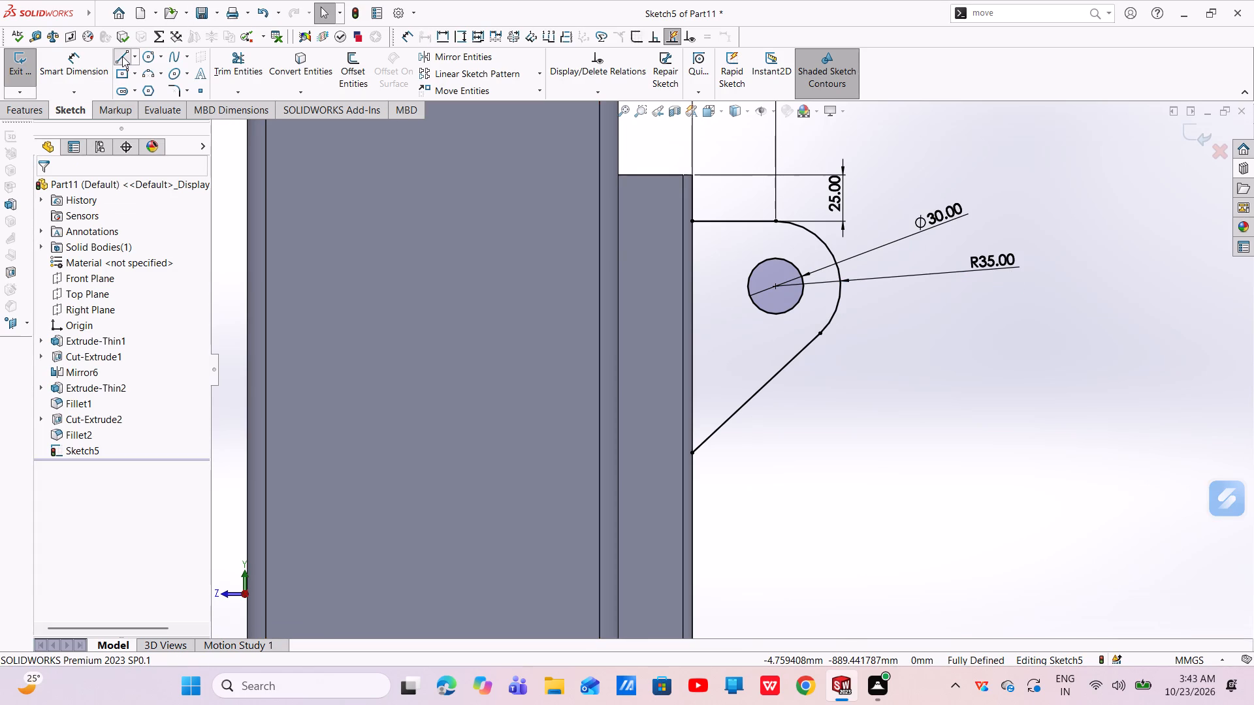
left_click(691, 223)
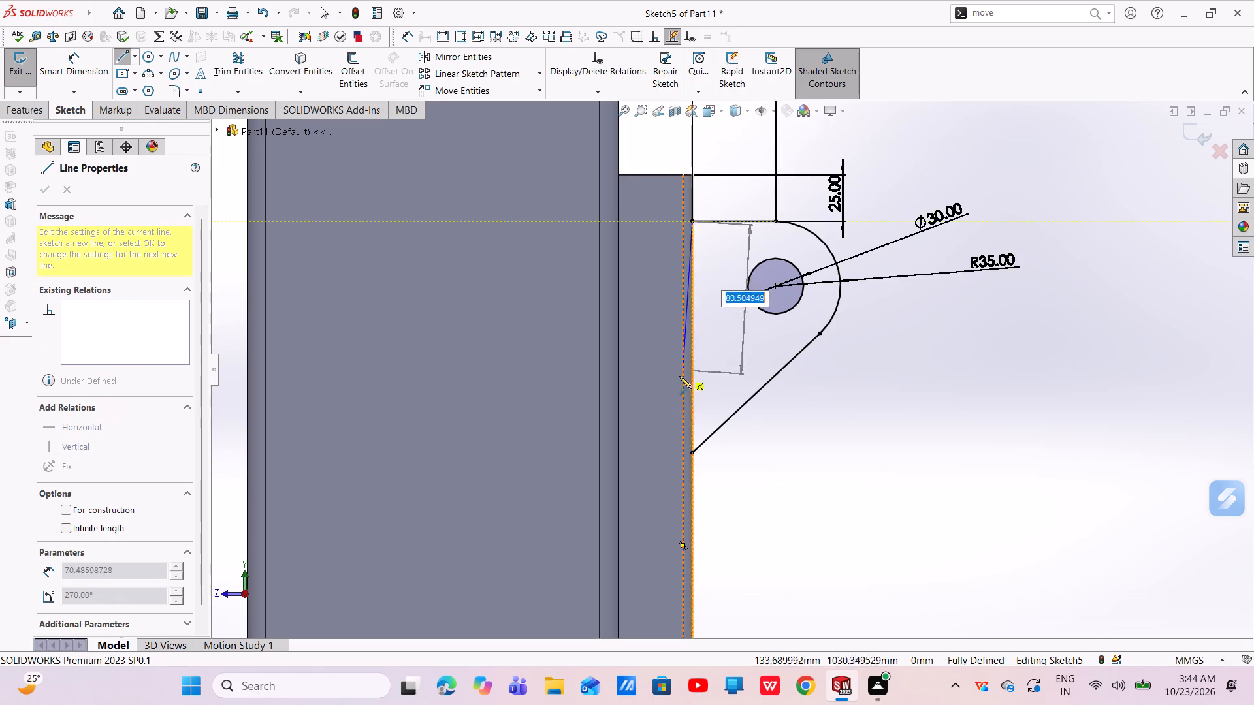
left_click(690, 452)
right_click(716, 394)
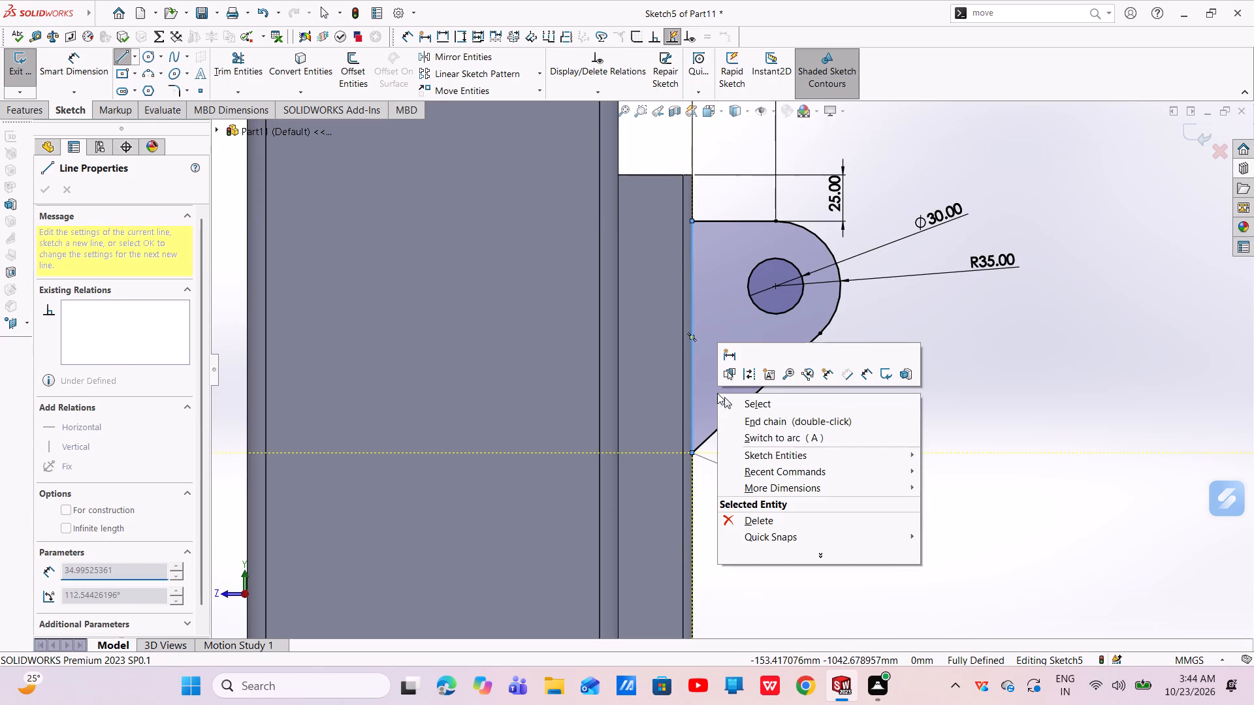
left_click(751, 407)
key("Escape")
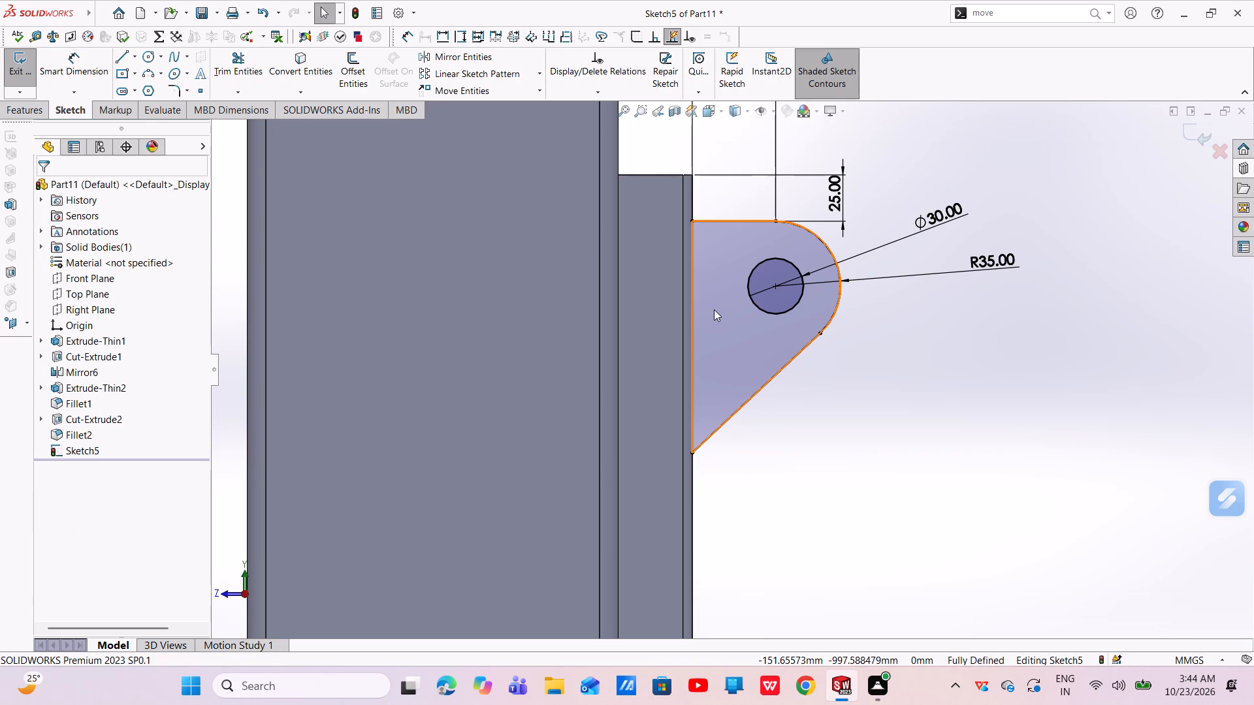
Exit the sketch and set up a blind boss extrusion of the bracket profile with a depth of 10 mm.
left_click(1192, 127)
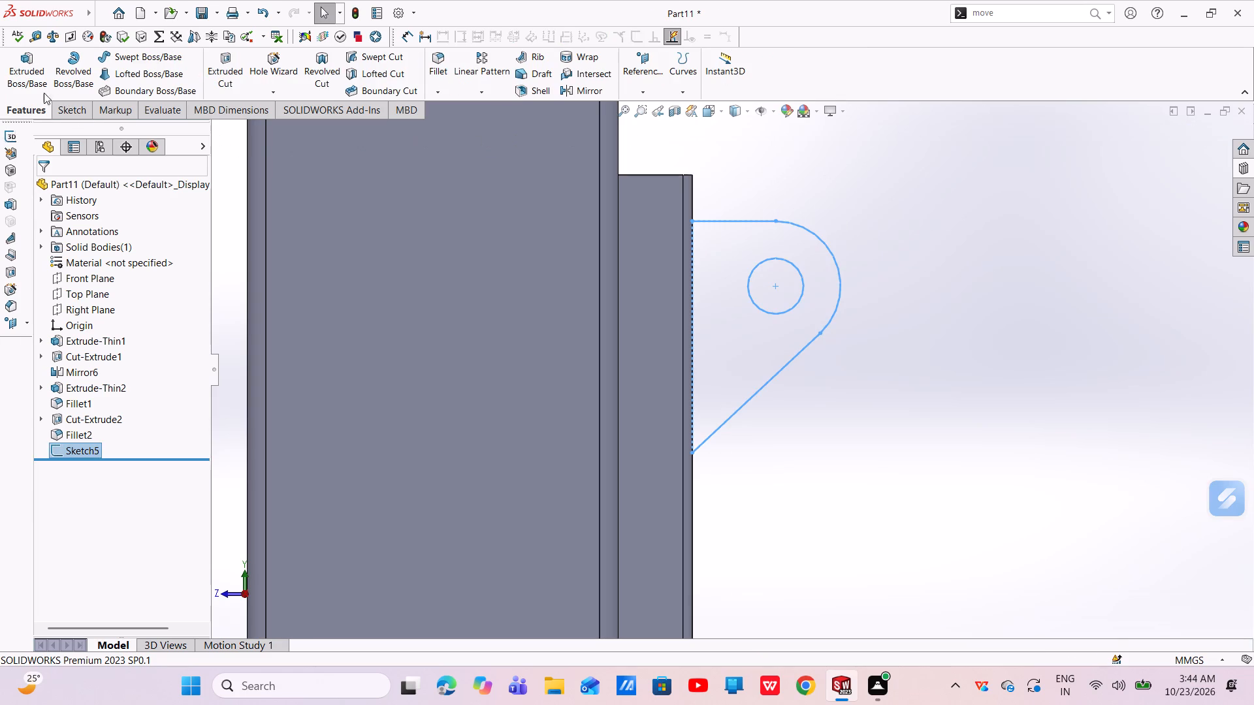
left_click(37, 74)
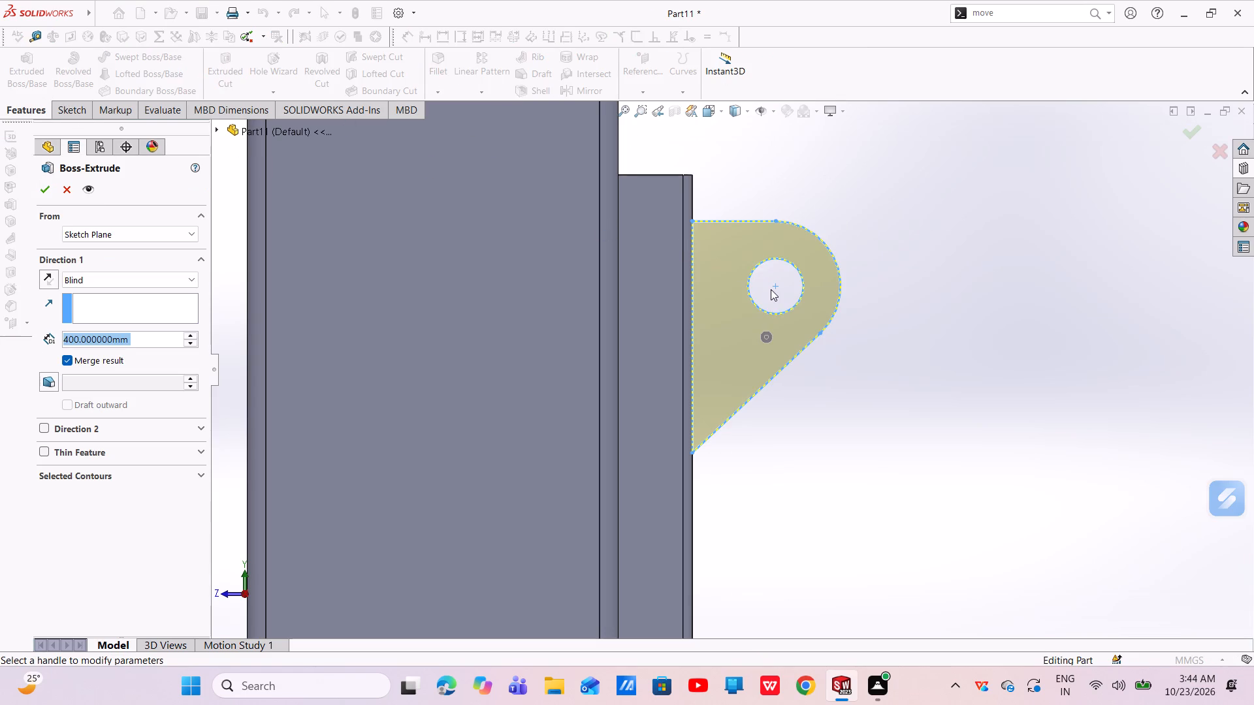
left_click(719, 326)
middle_click_drag(797, 397, 735, 407)
scroll(735, 407, "up", 6)
middle_click_drag(911, 407, 807, 416)
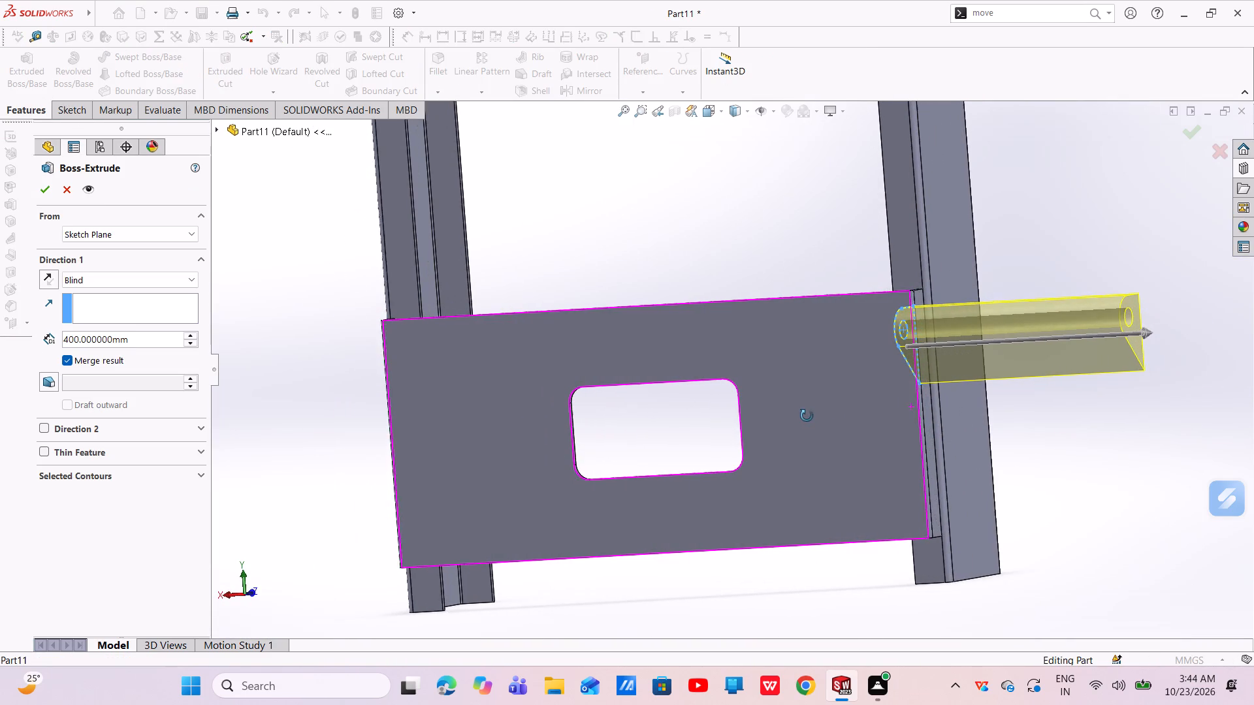
middle_click_drag(807, 416, 805, 416)
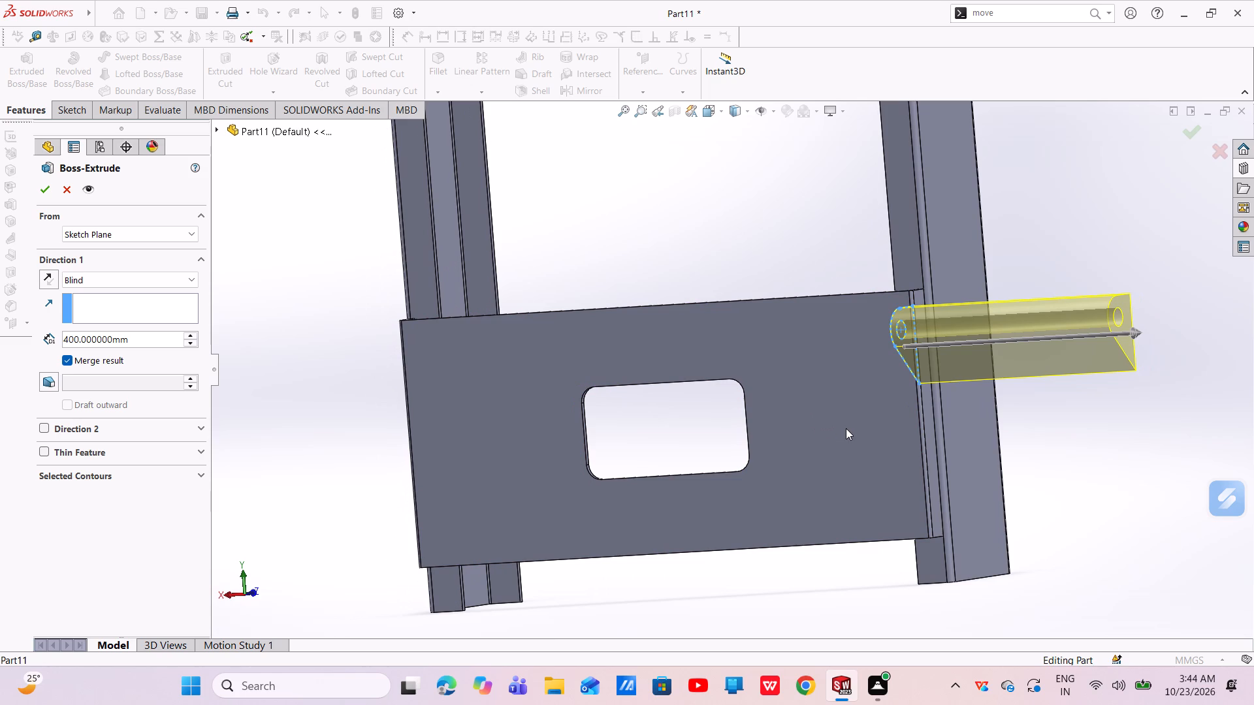
left_click_drag(129, 337, 67, 339)
key("BackSpace")
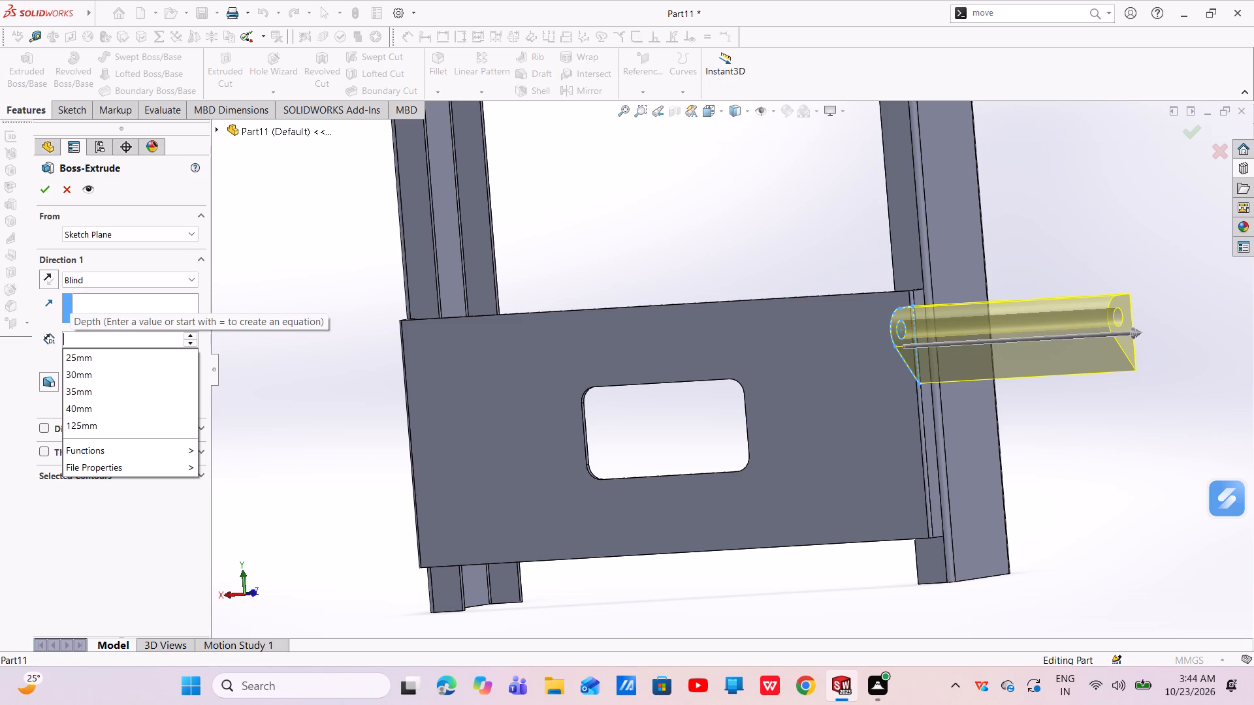
right_click(67, 341)
key("1")
key("0")
key("Return")
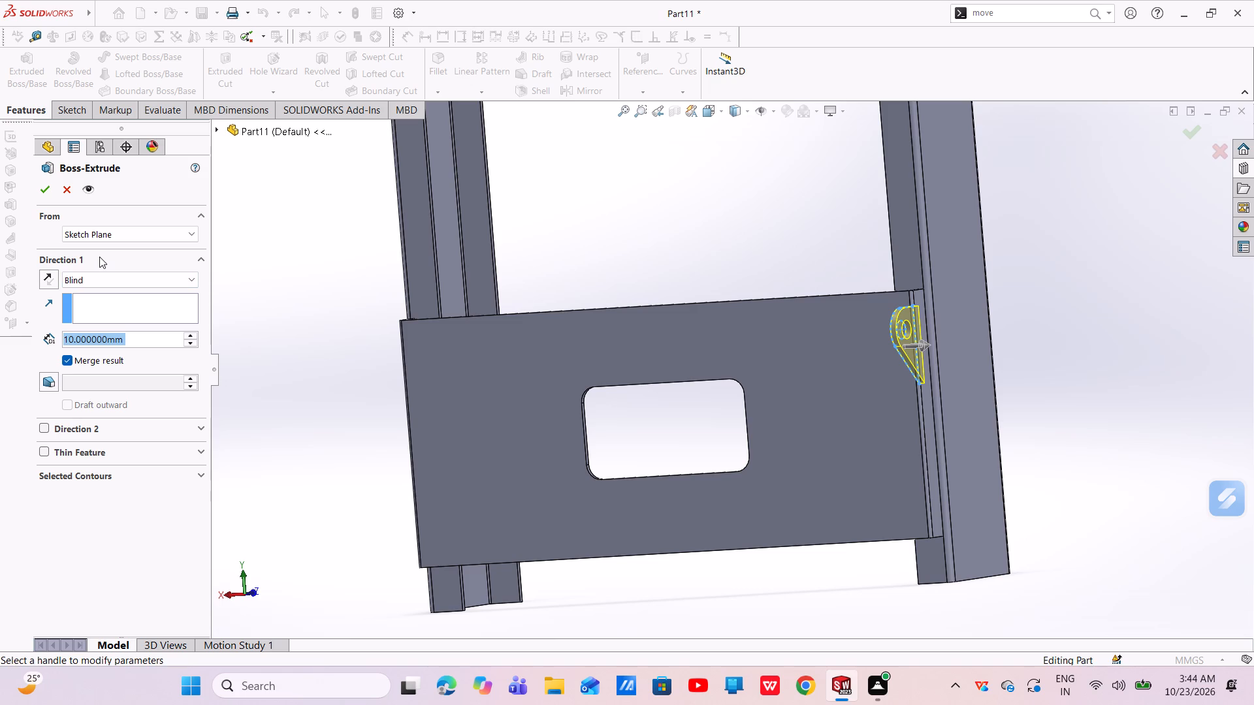
Start the bracket extrusion at an offset of 50 mm from the sketch plane.
left_click(138, 236)
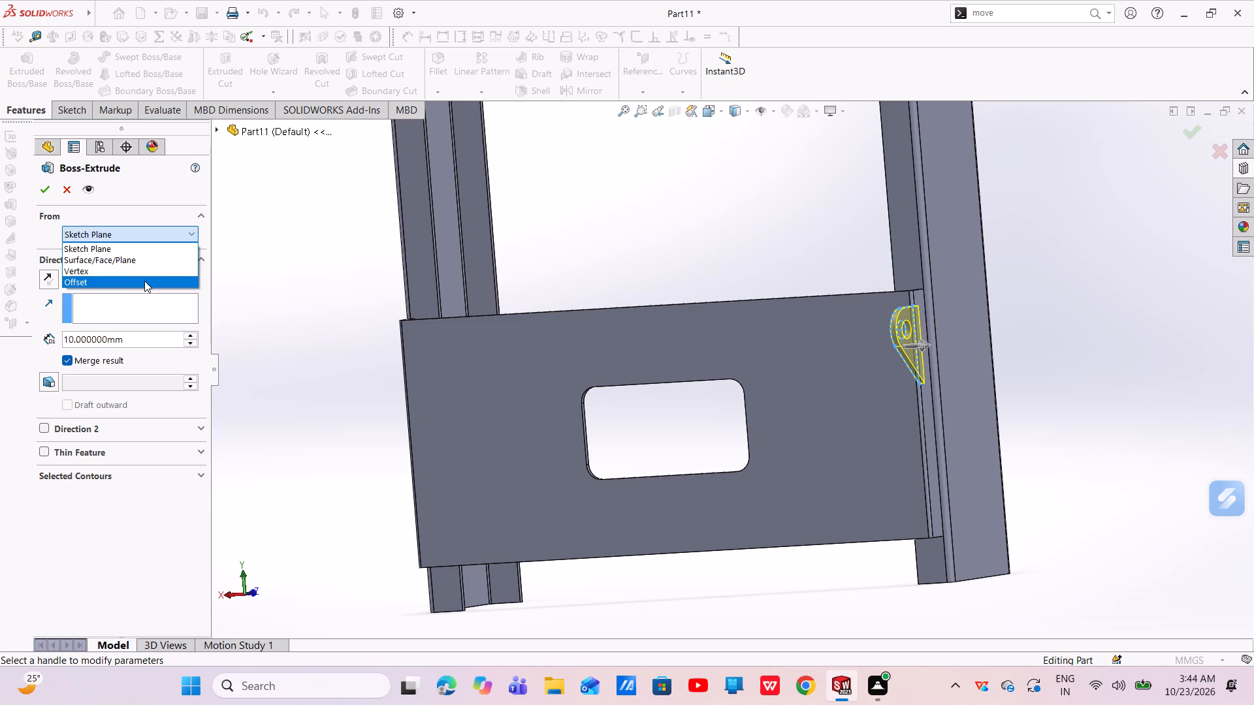
left_click(144, 281)
left_click_drag(129, 266, 59, 282)
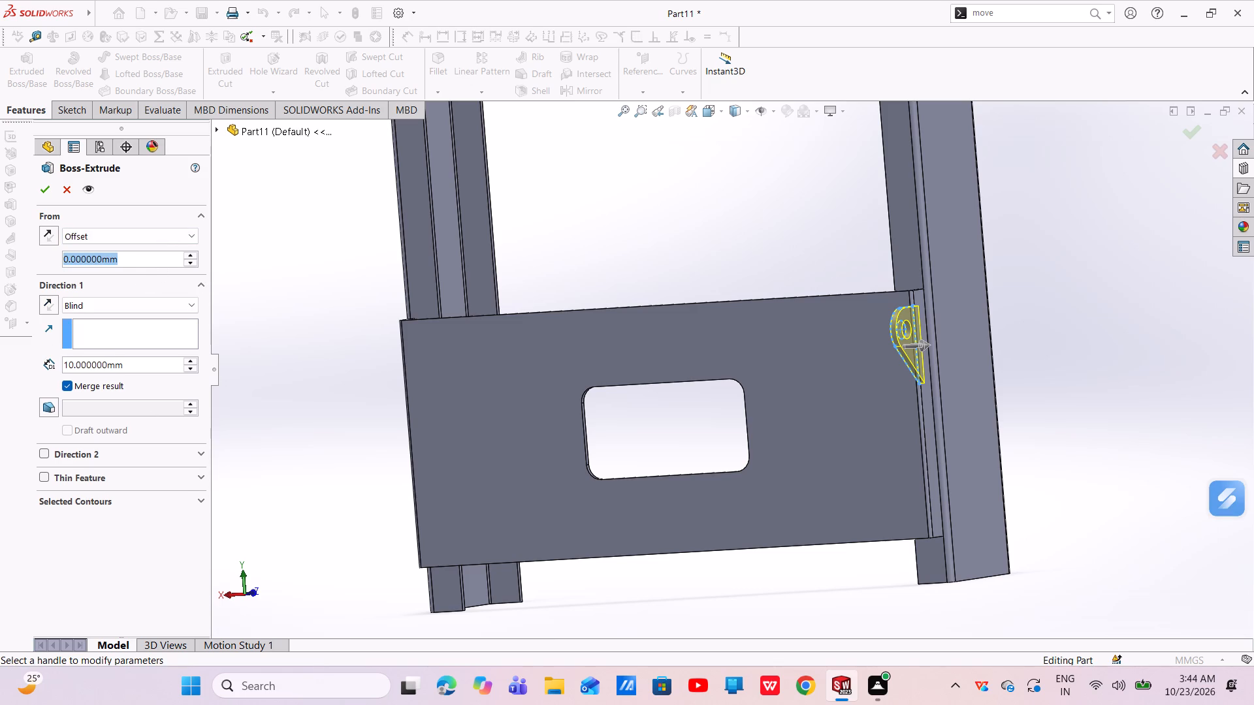
left_click_drag(59, 282, 59, 282)
key("BackSpace")
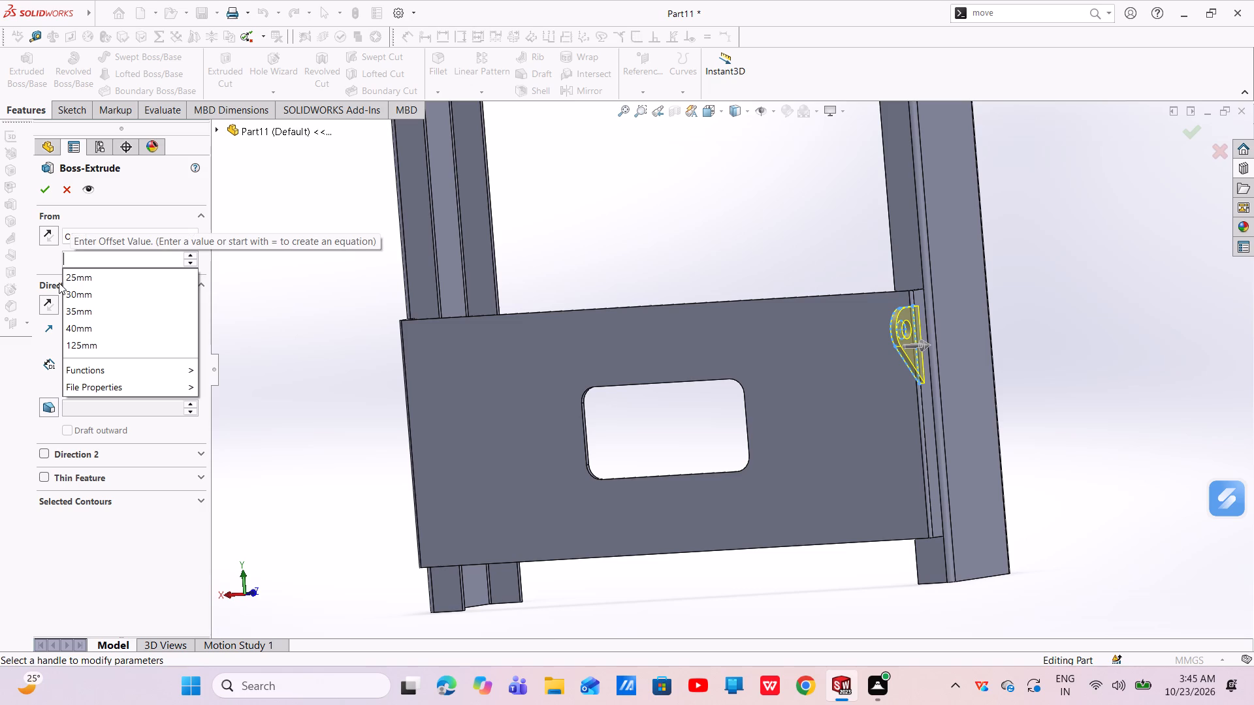
type("50")
key("Return")
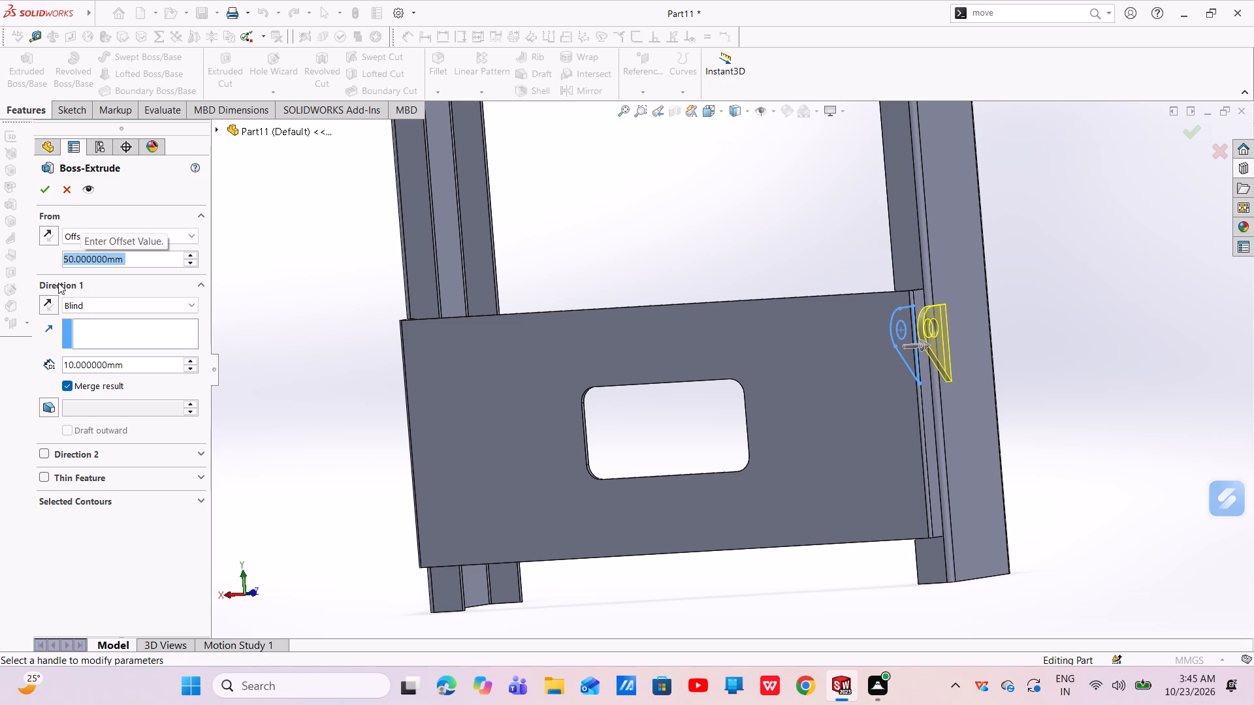
Reverse both the start offset and the extrusion direction so the bracket extrudes inward over the cross member, and finish the extrusion.
left_click(44, 232)
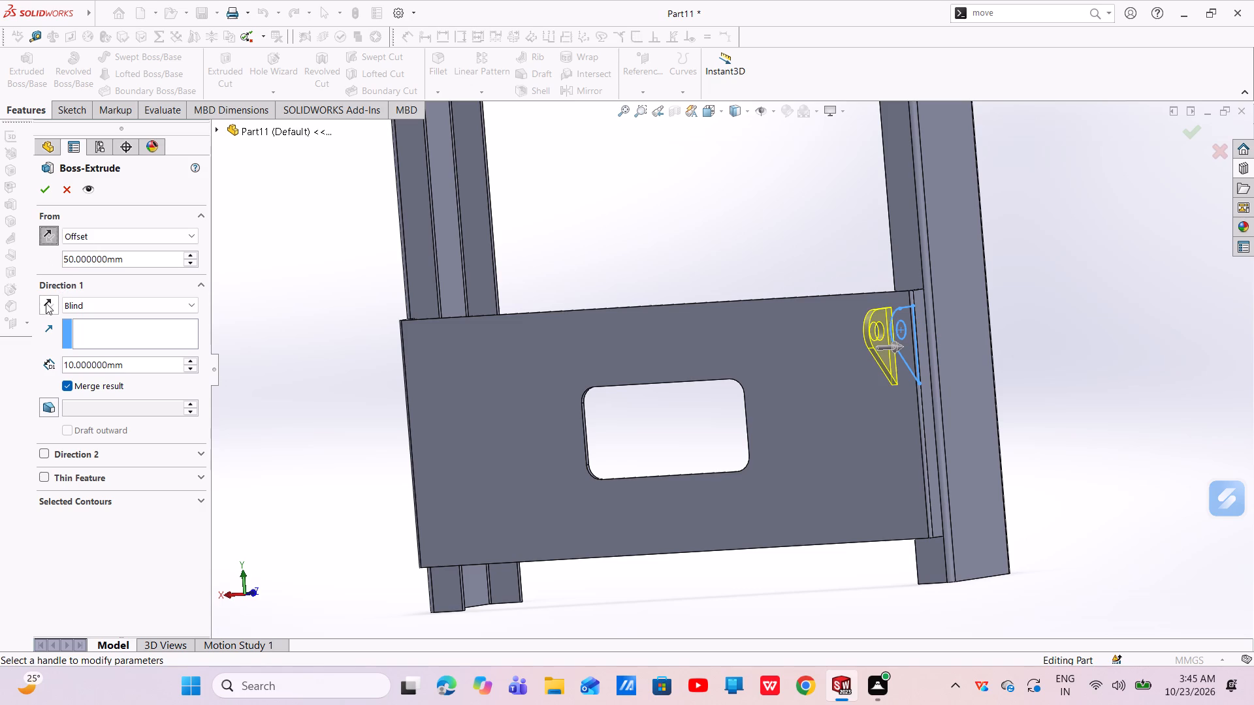
left_click(46, 304)
scroll(223, 379, "up", 1)
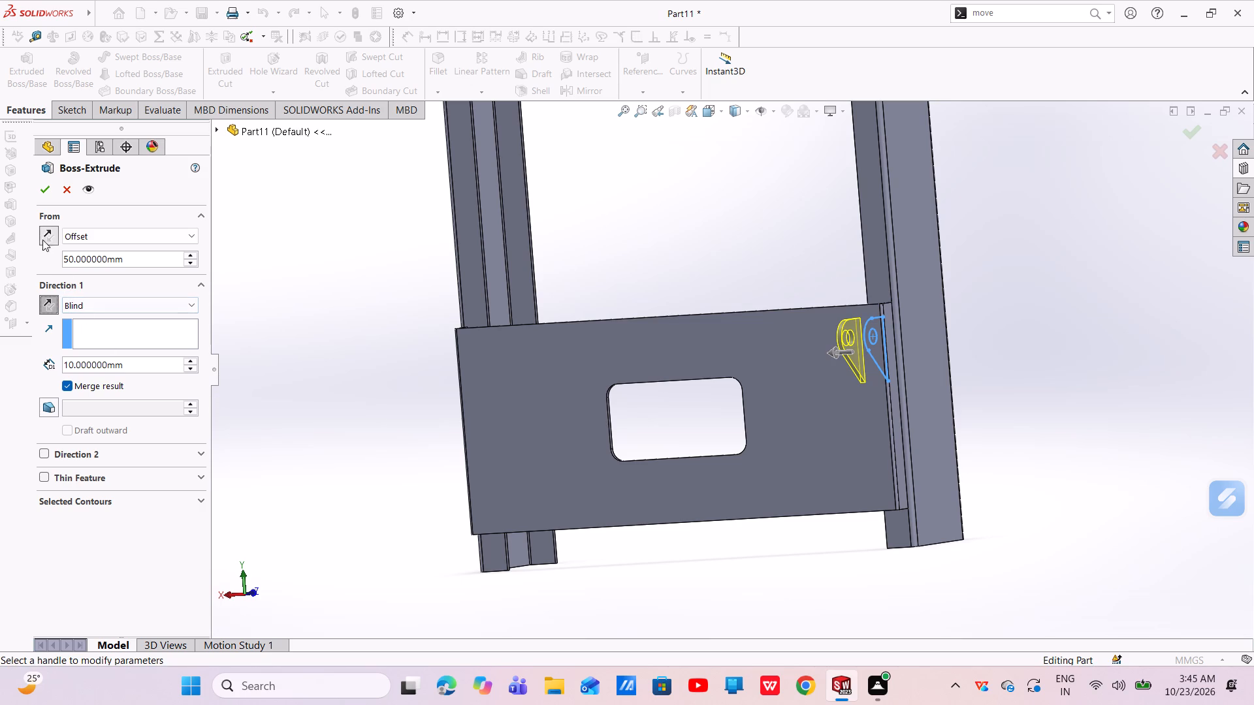
left_click(45, 193)
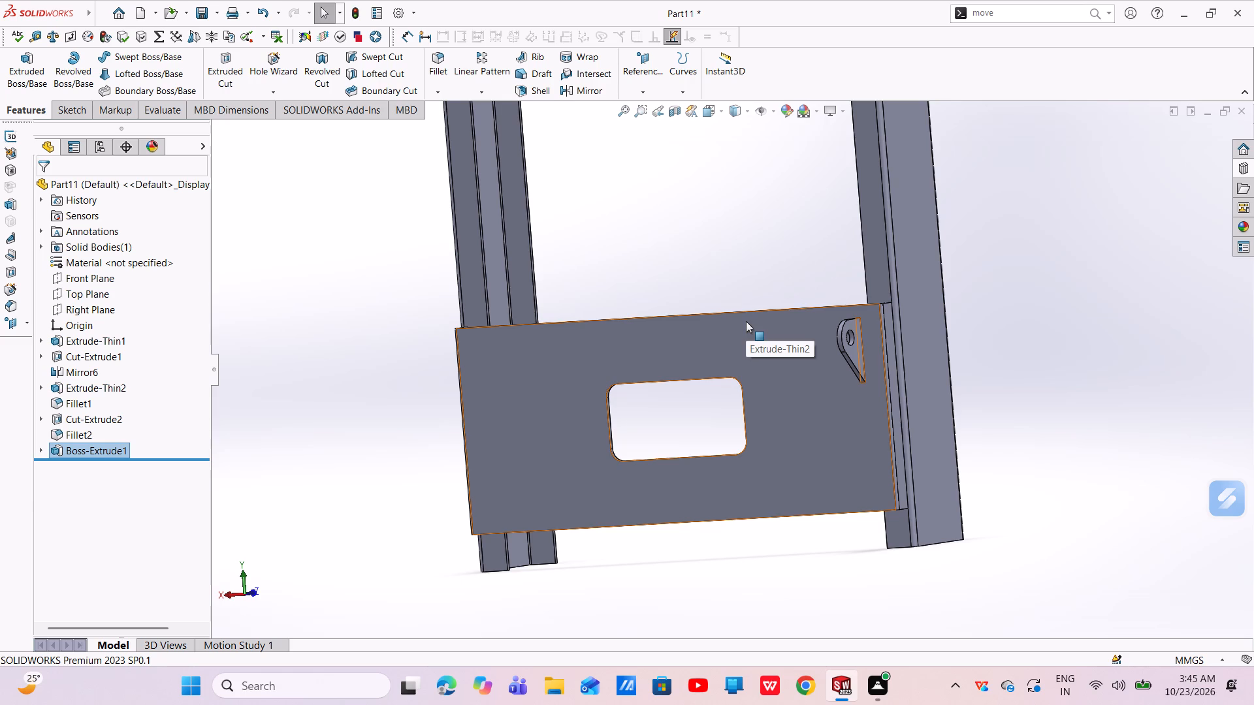
Set up a linear pattern of the bracket along the cross member's upper edge, spaced 45 mm and directed inward toward the opposite channel.
scroll(746, 321, "up", 1)
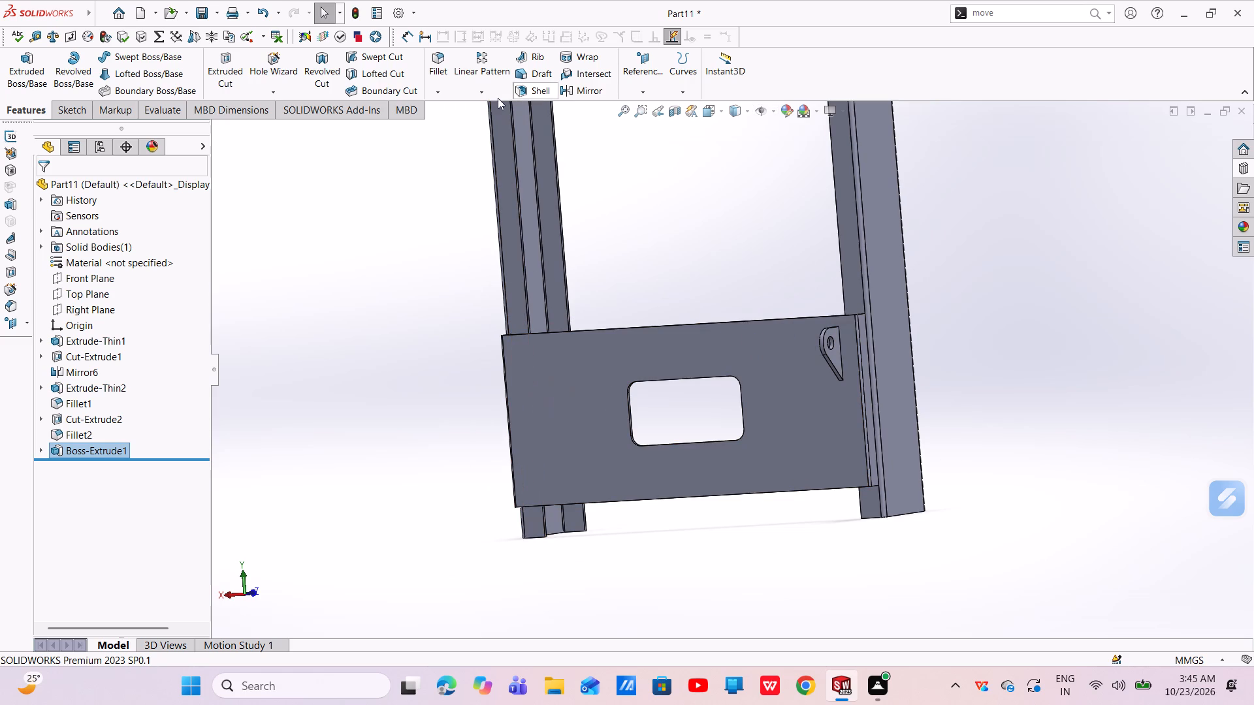
left_click(487, 60)
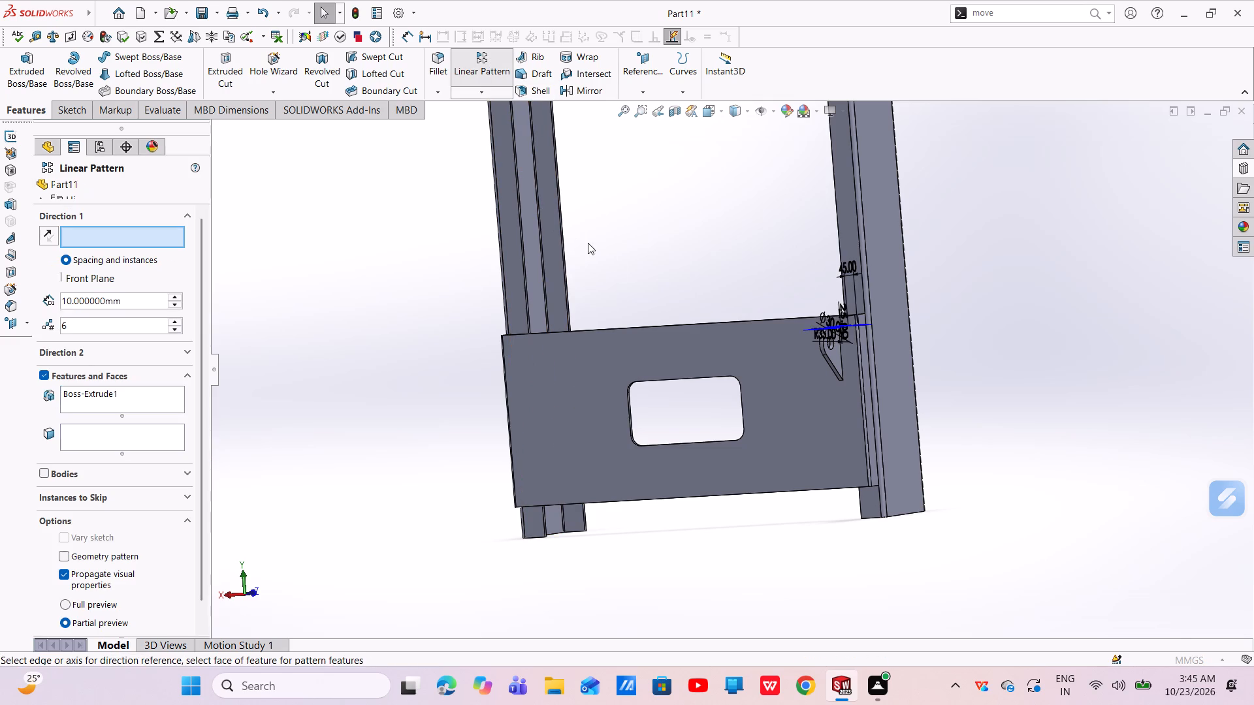
scroll(661, 314, "down", 6)
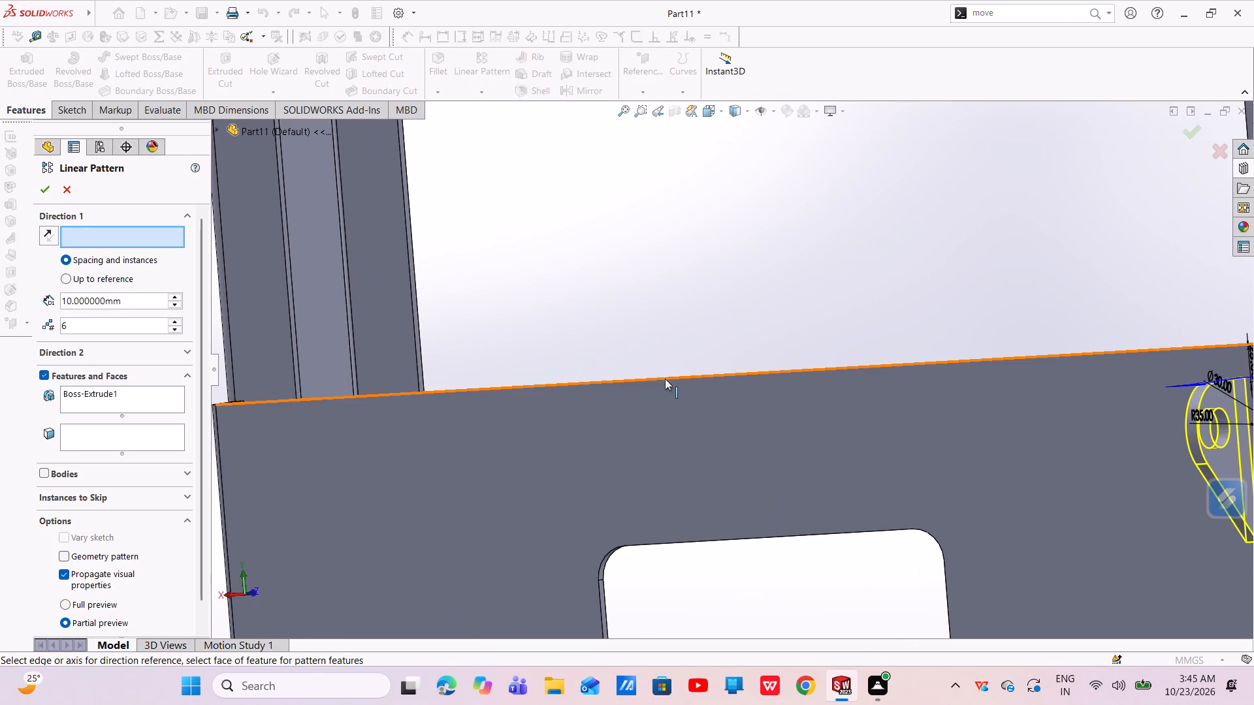
left_click(665, 379)
scroll(658, 353, "up", 4)
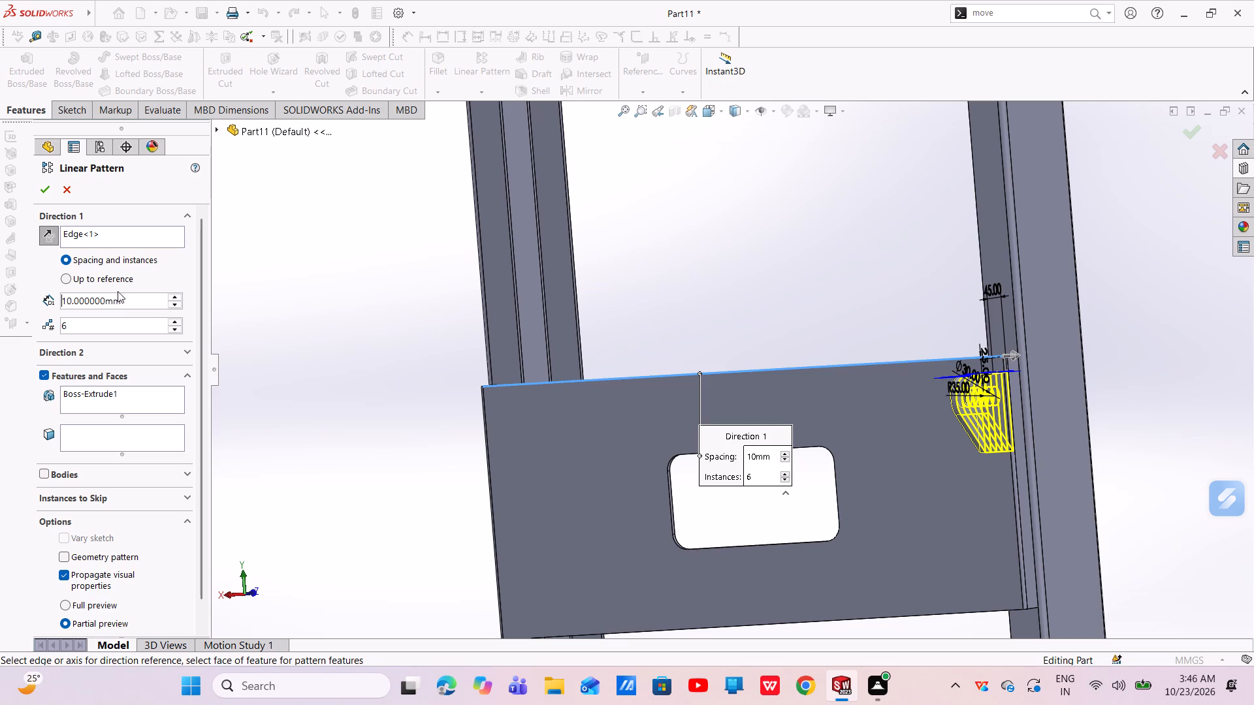
left_click_drag(124, 301, 56, 319)
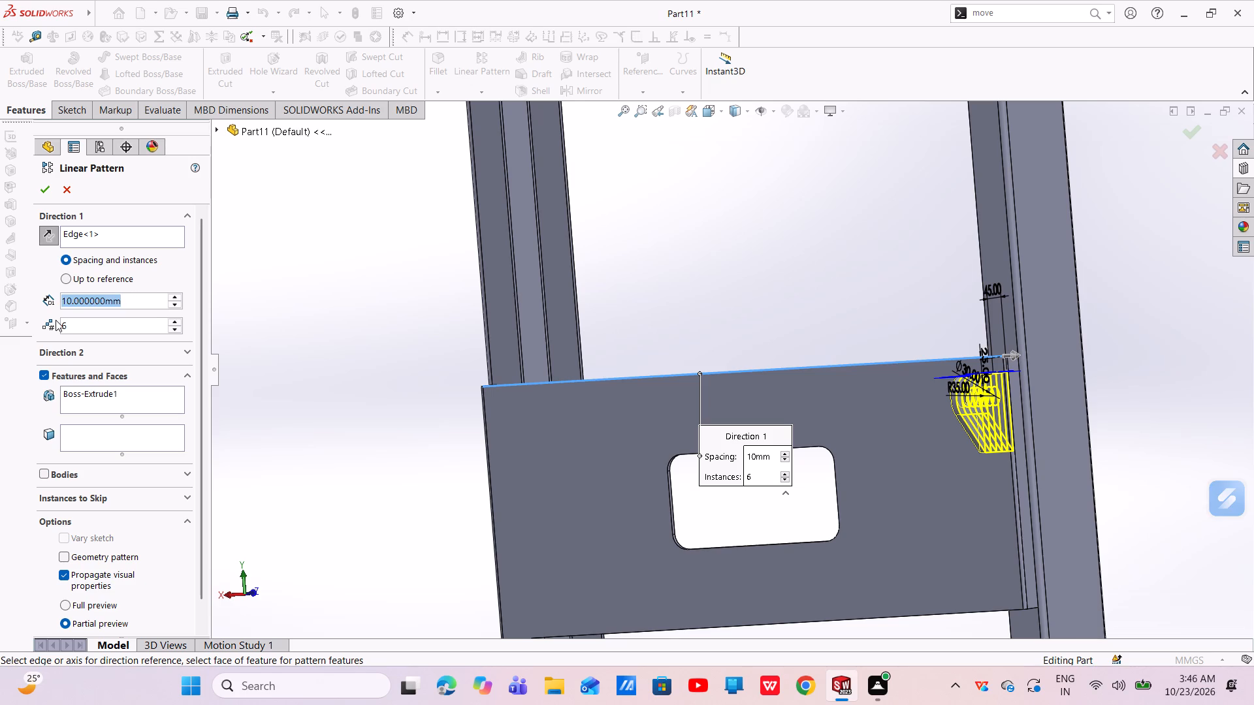
key("BackSpace")
type("45")
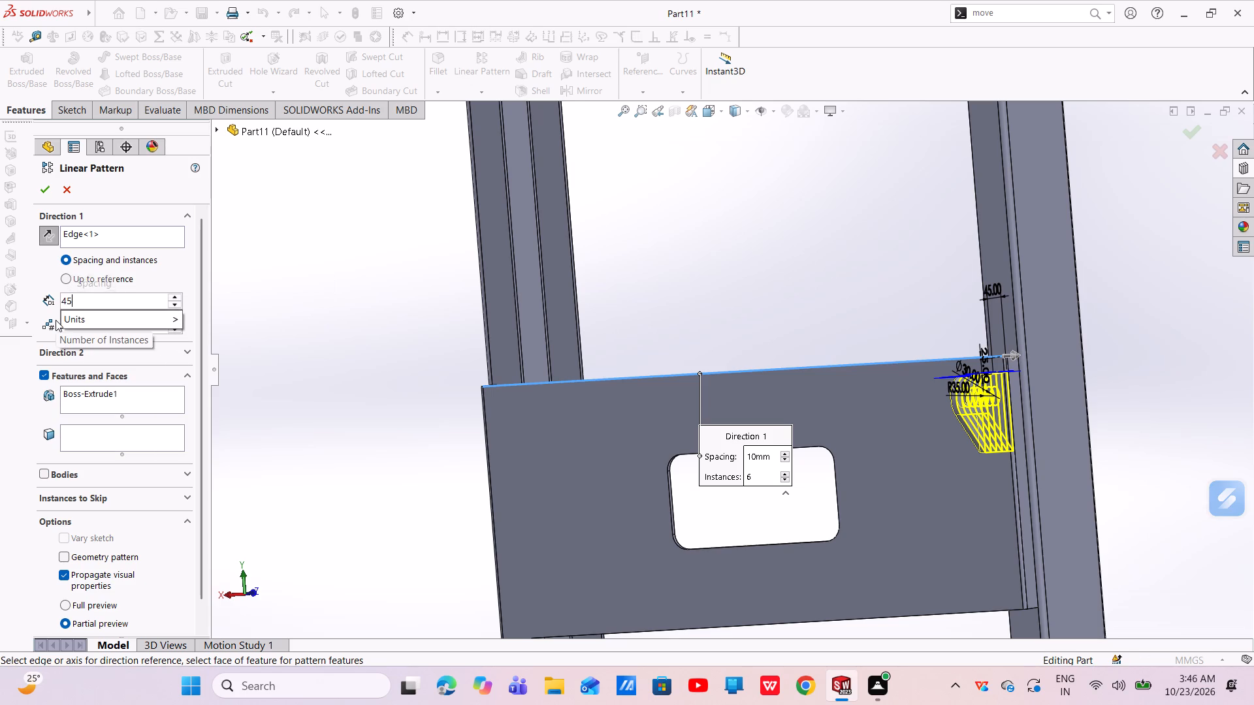
key("Return")
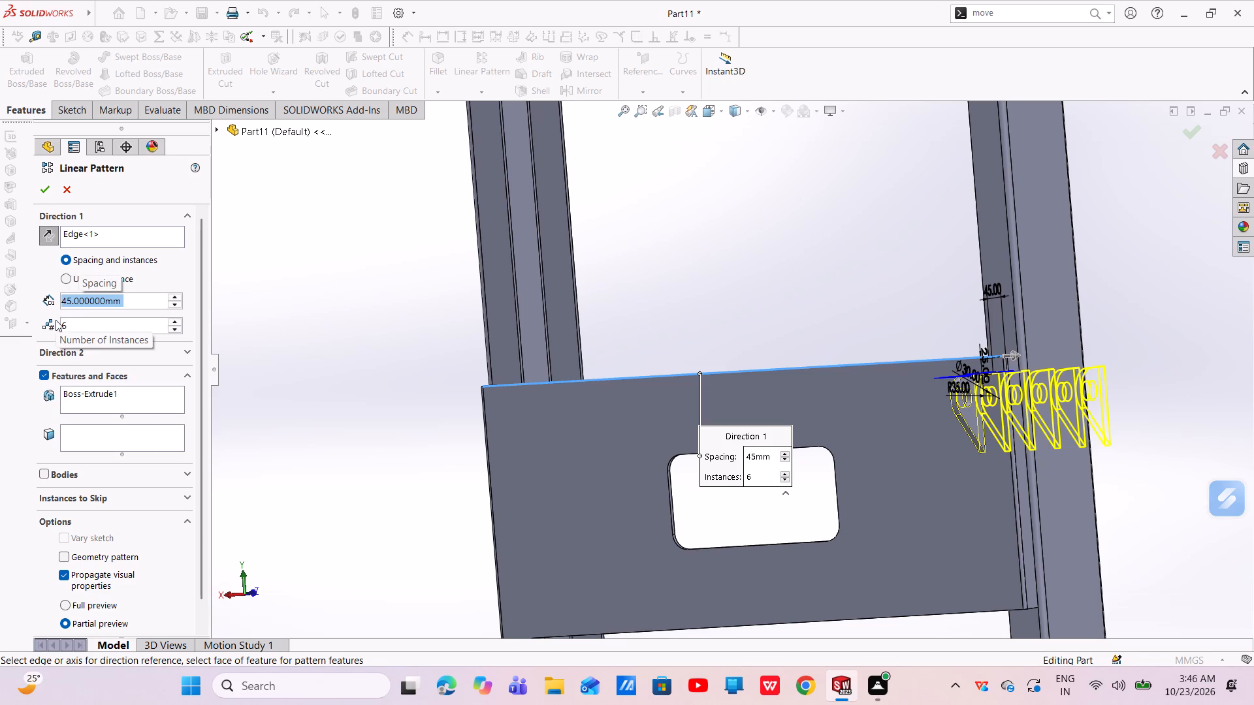
left_click(49, 238)
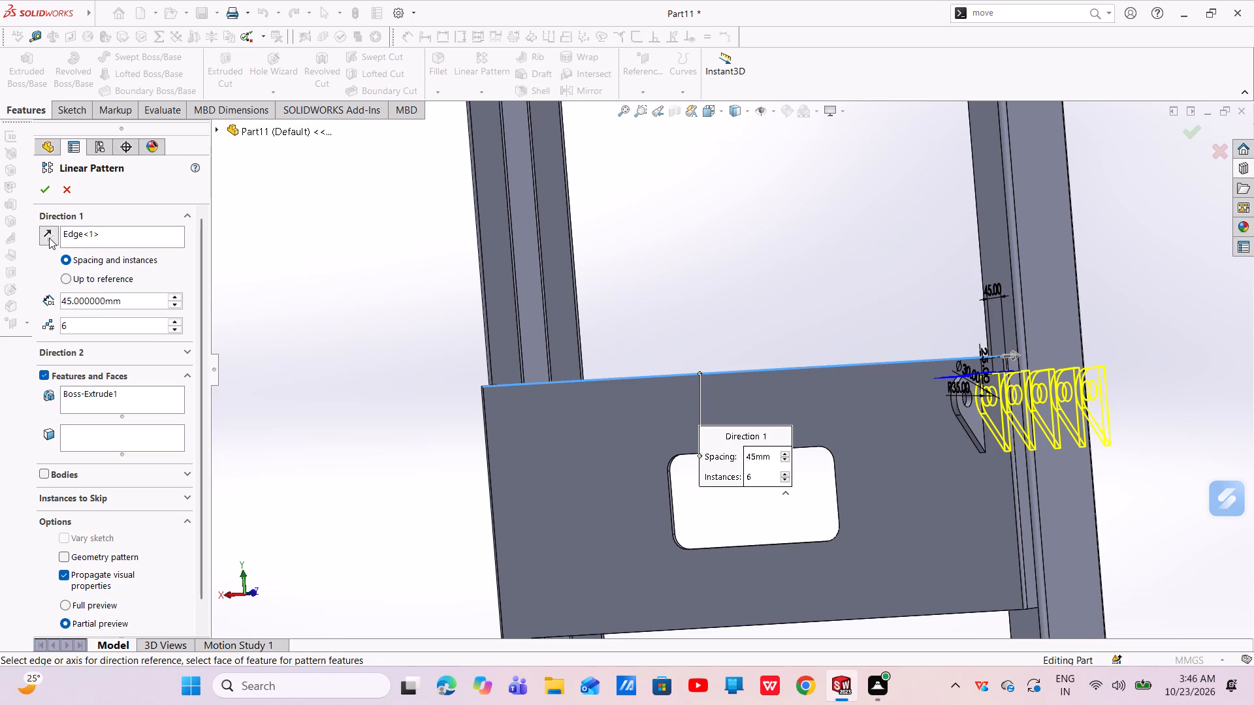
Set the bracket pattern to 2 instances and complete it with no second direction.
left_click(68, 323)
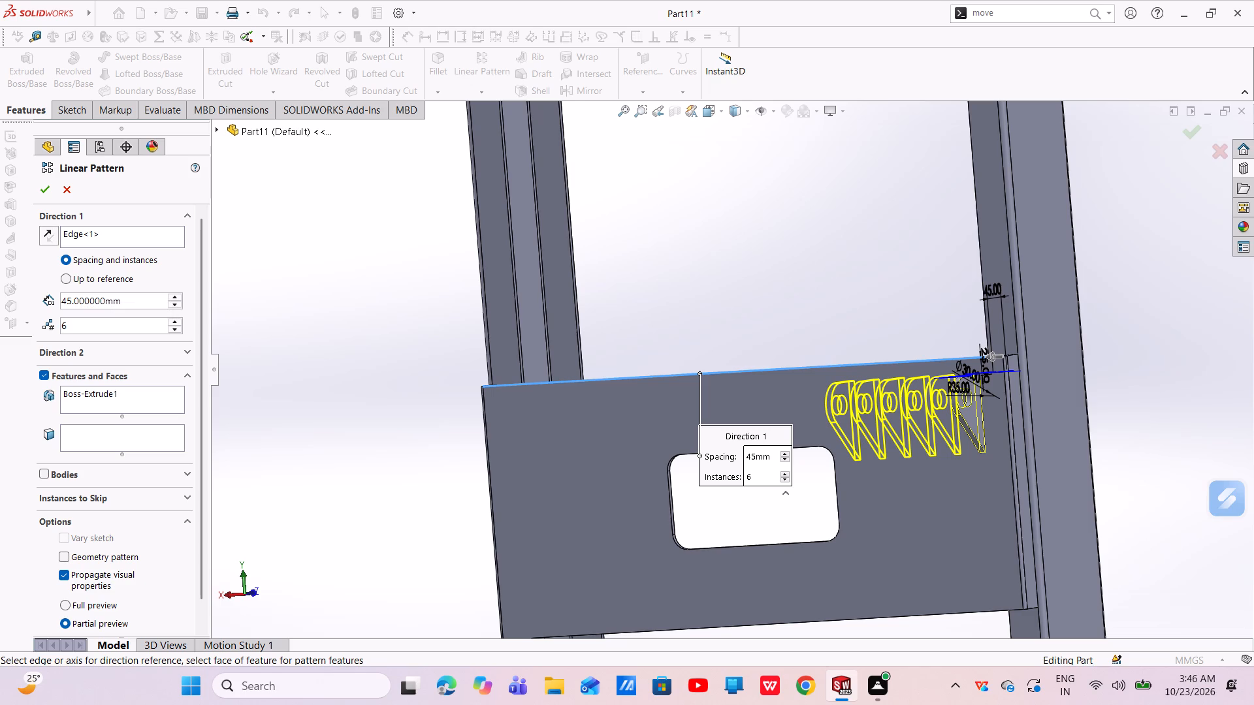
key("BackSpace")
key("2")
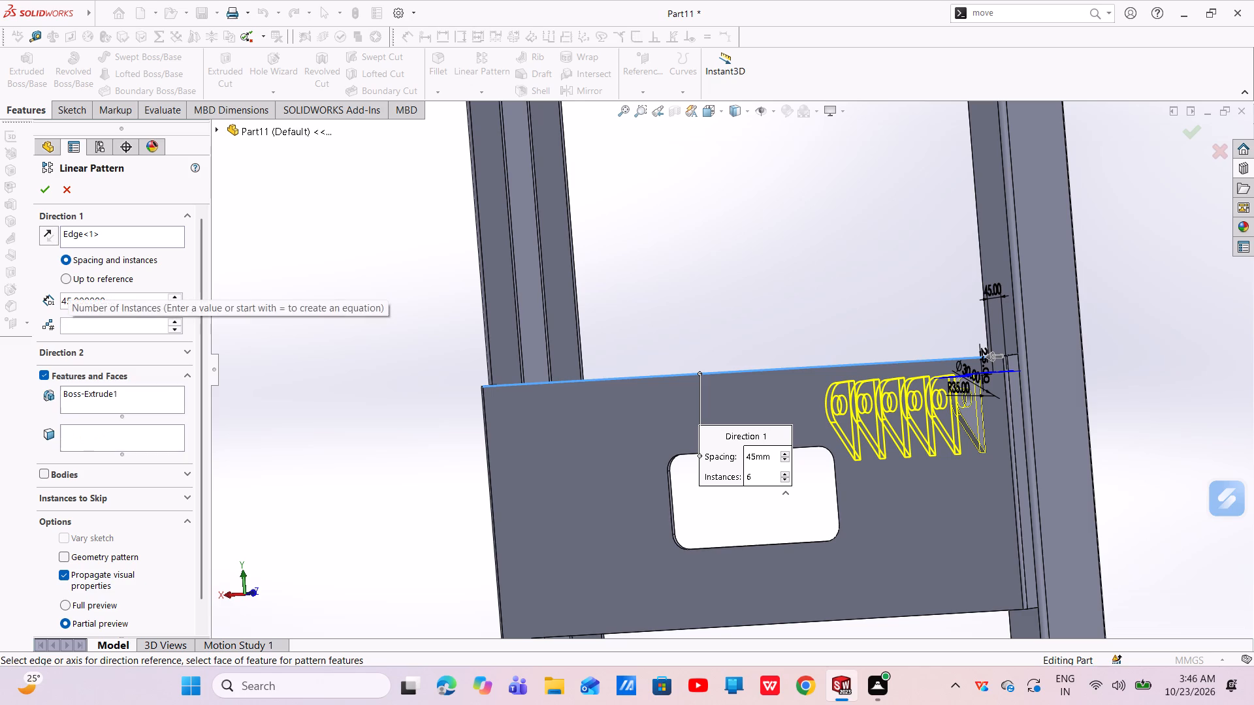
key("Return")
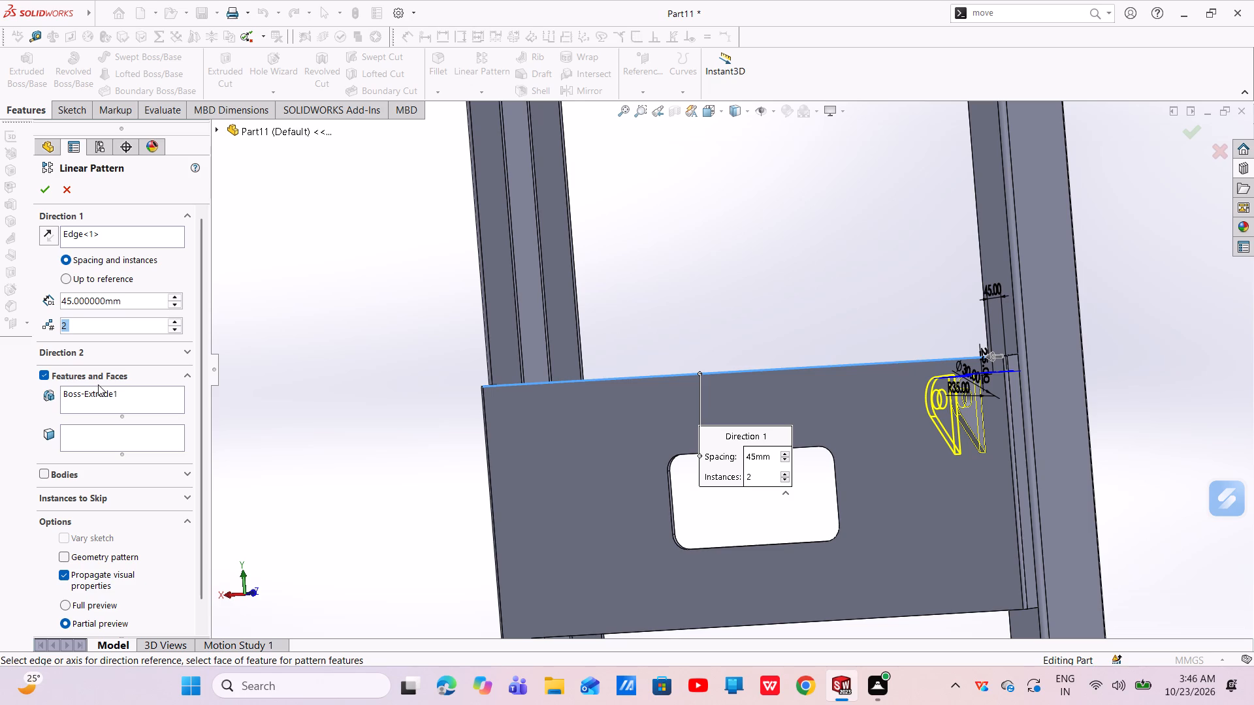
left_click(185, 351)
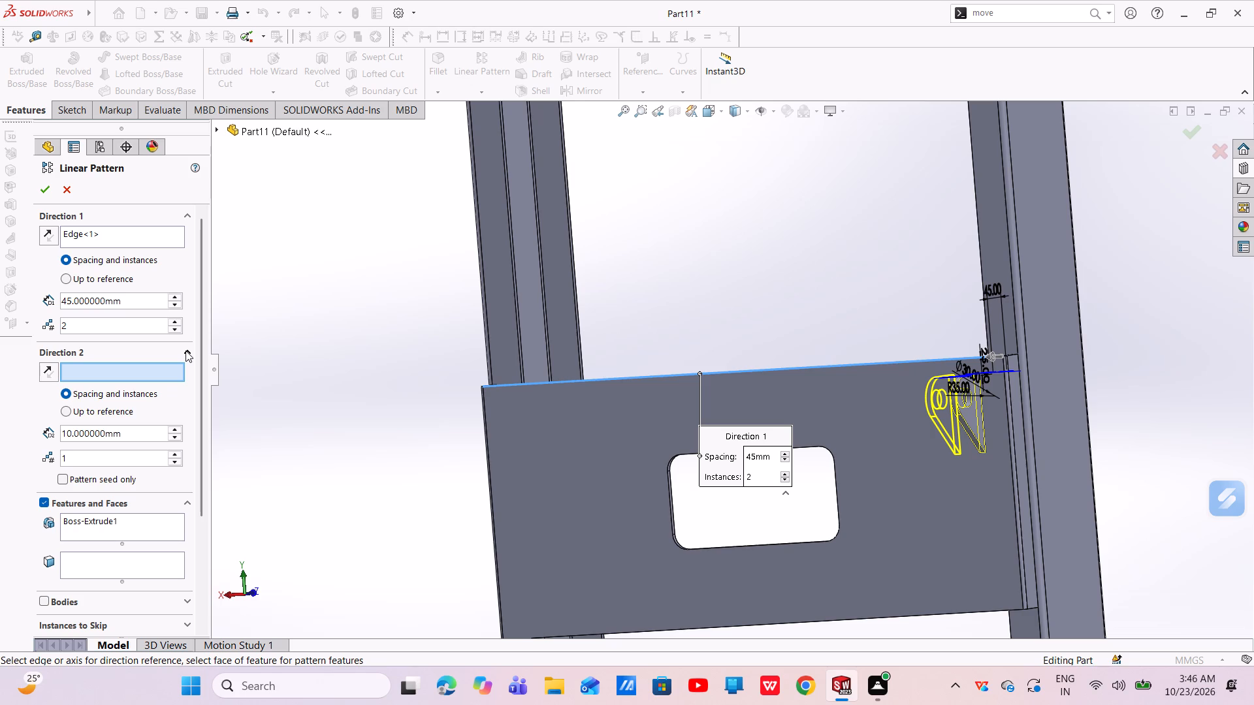
left_click(40, 187)
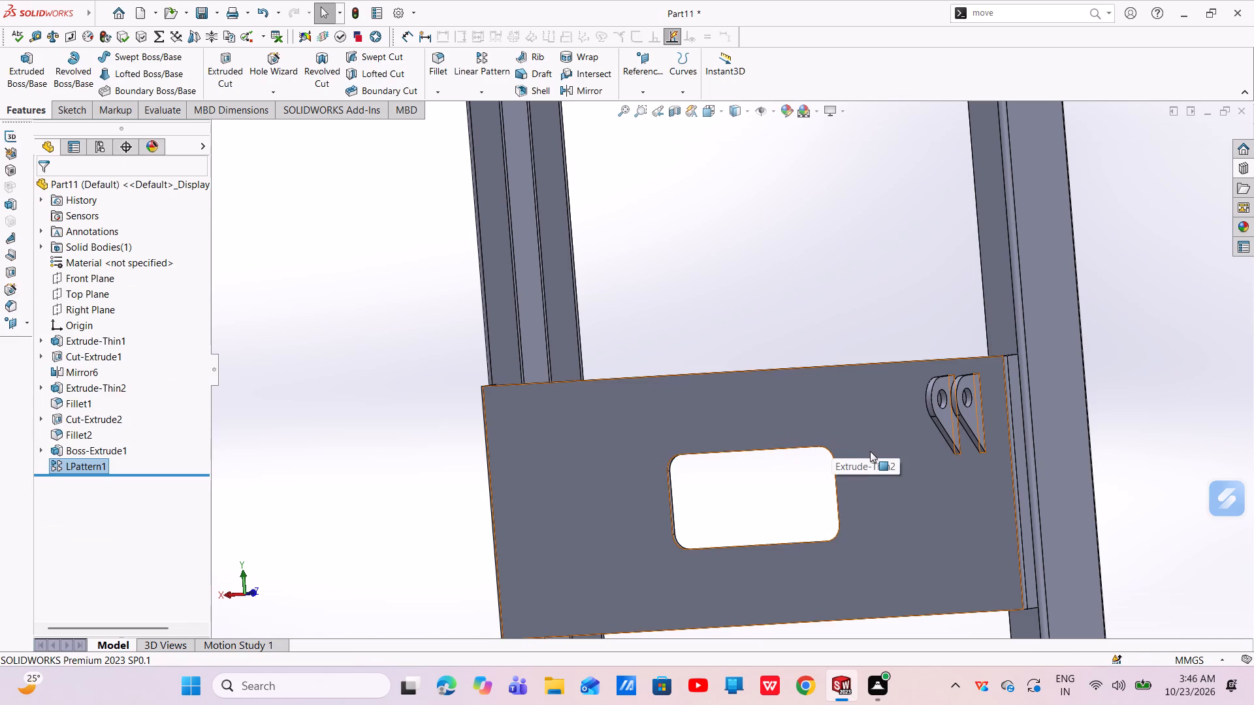
Mirror the whole solid body about the Right Plane with merged solids, instead of mirroring the bracket pattern as a feature.
left_click(573, 89)
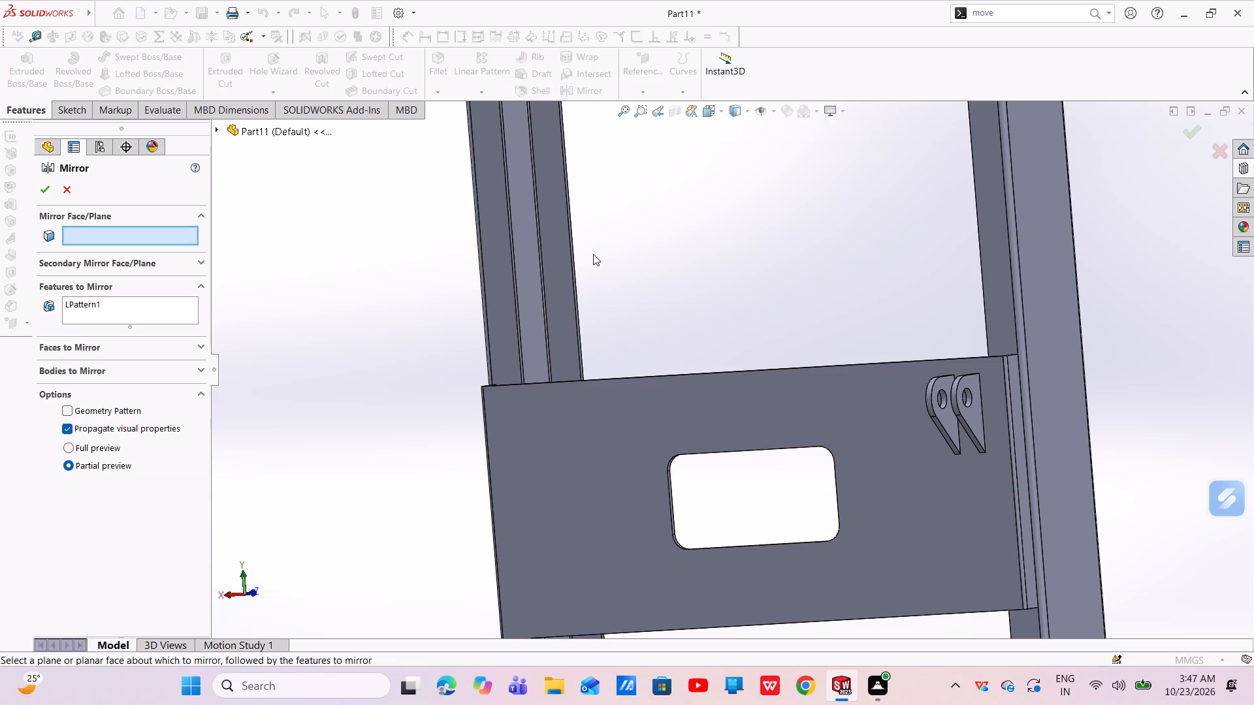
left_click(251, 134)
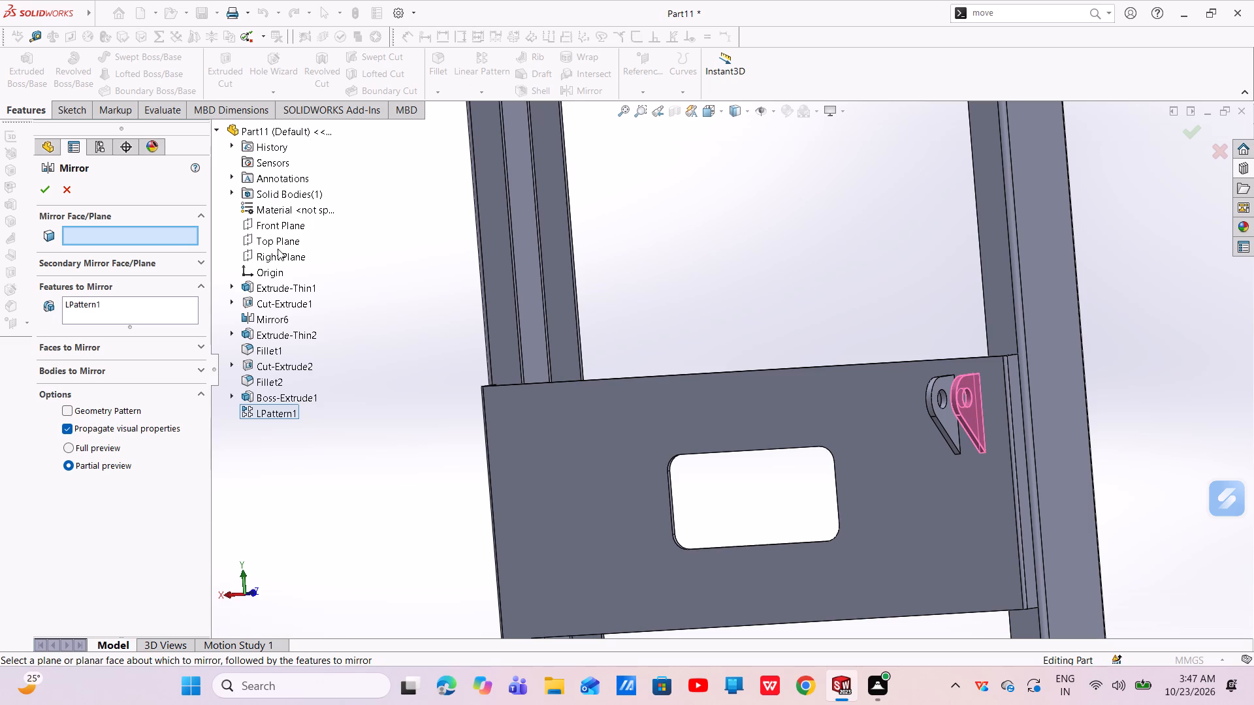
left_click(279, 251)
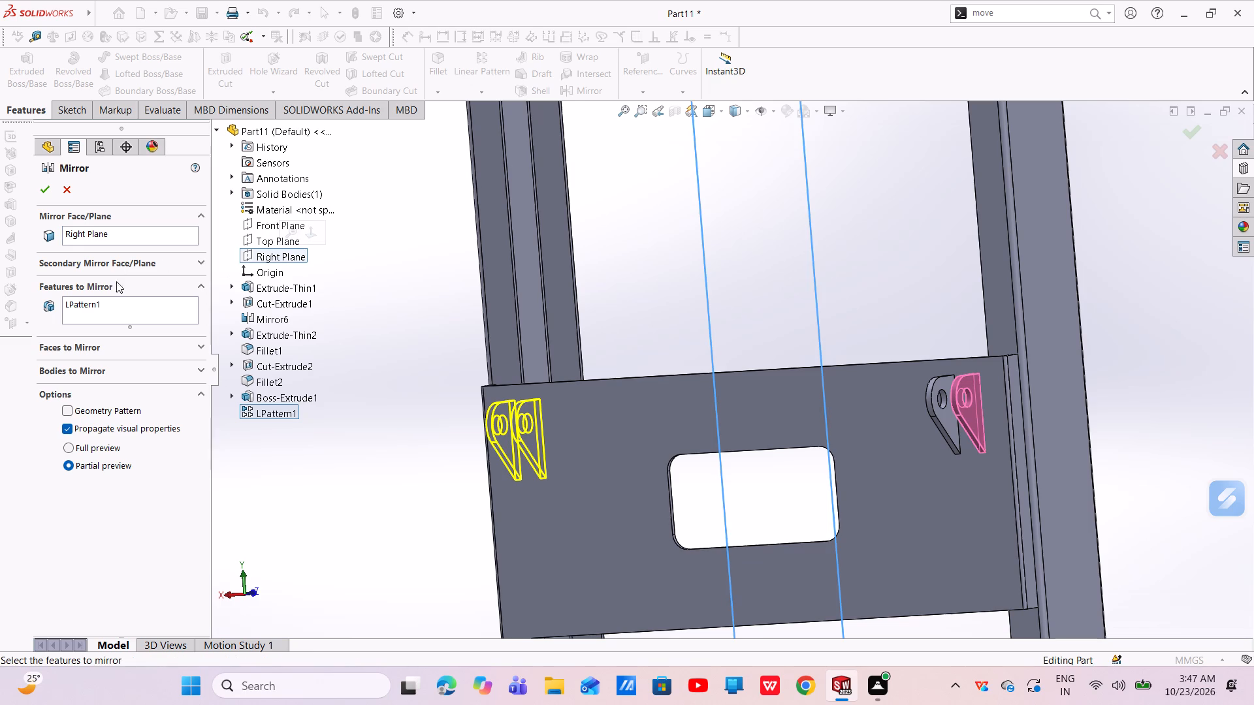
left_click(86, 306)
right_click(86, 305)
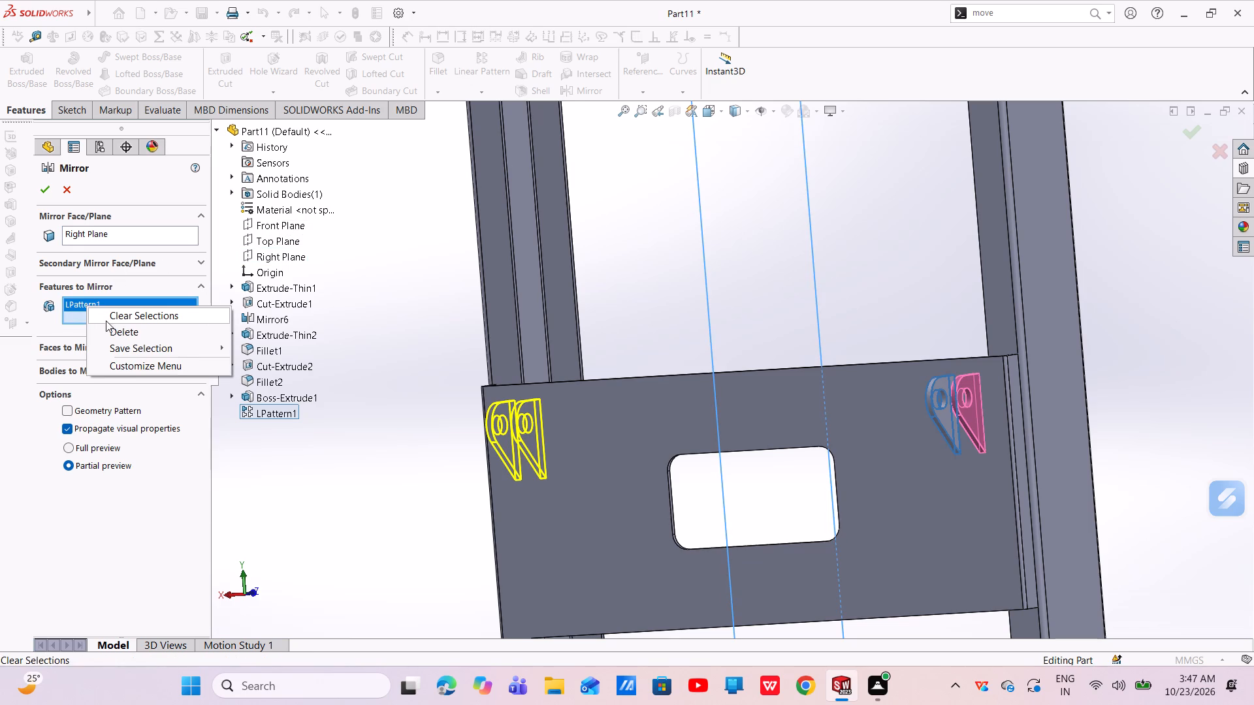
left_click(128, 314)
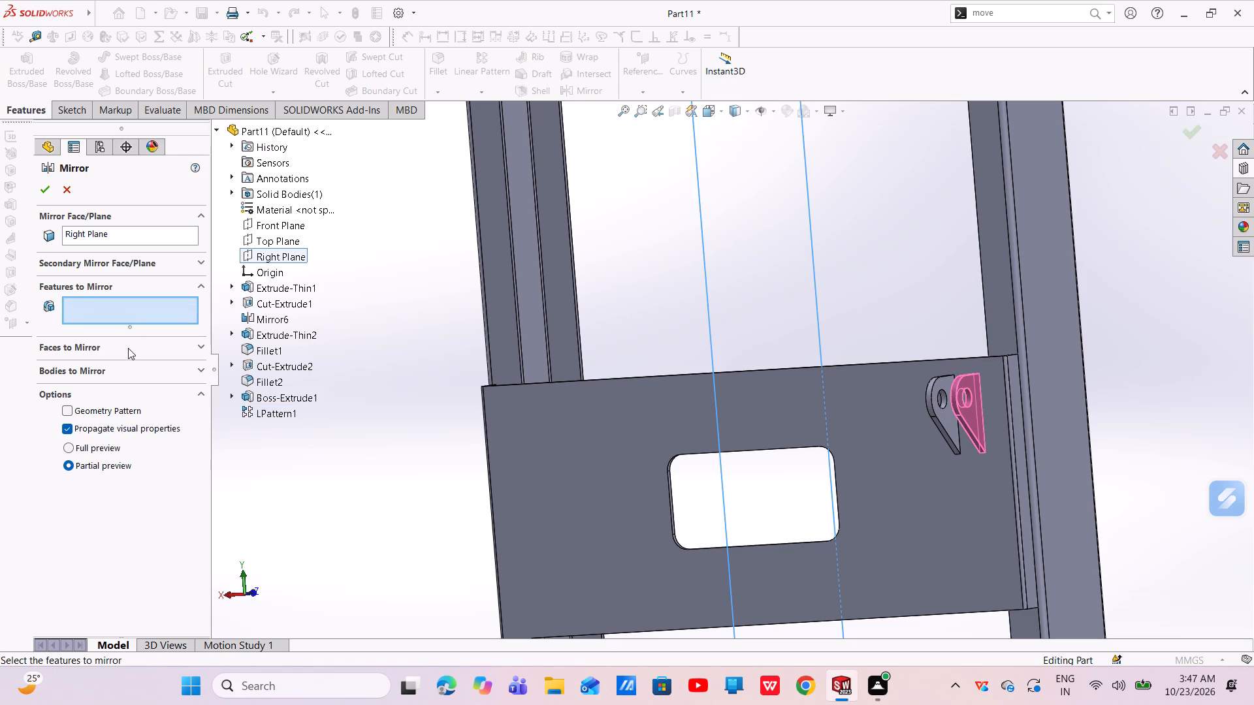
left_click(135, 372)
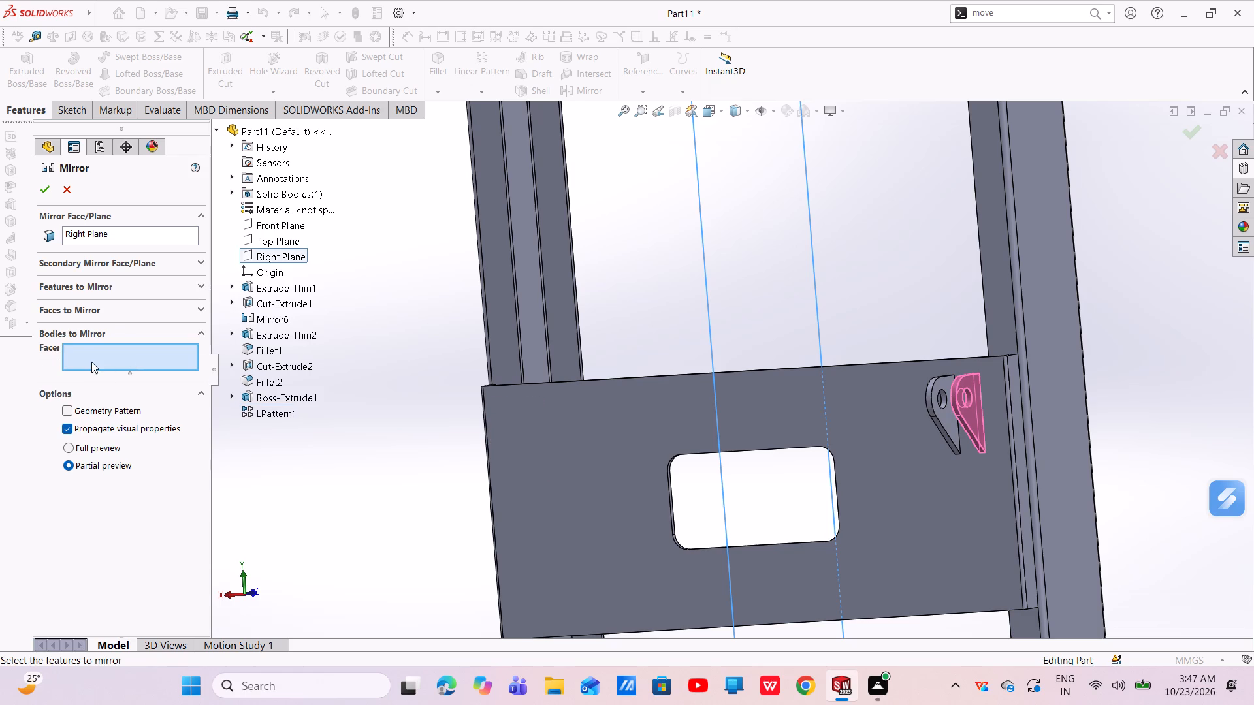
left_click(93, 363)
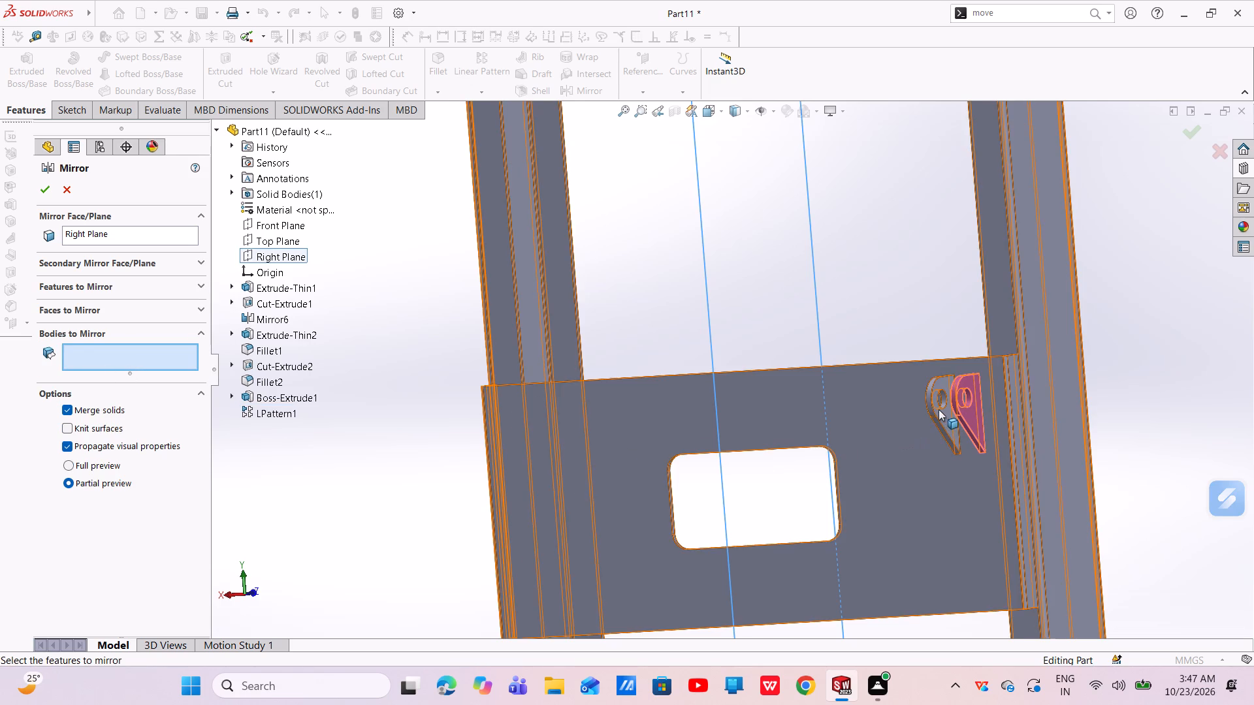
left_click(940, 405)
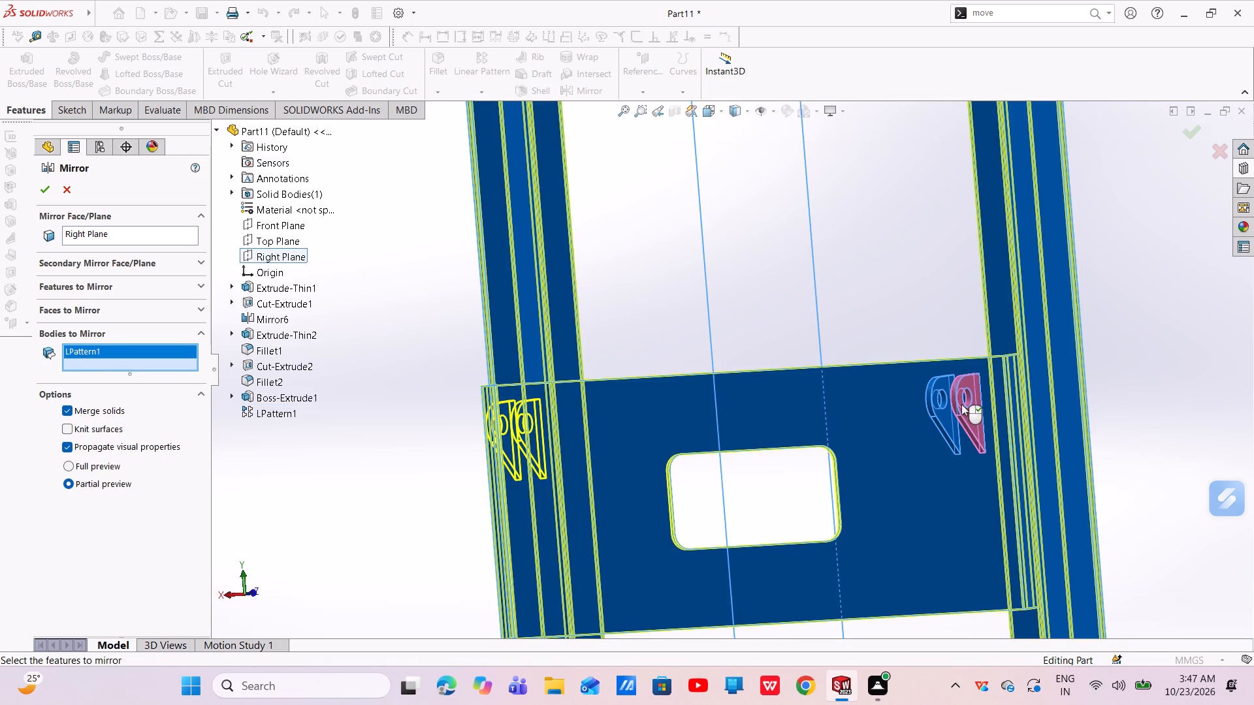
left_click(961, 404)
left_click(961, 404)
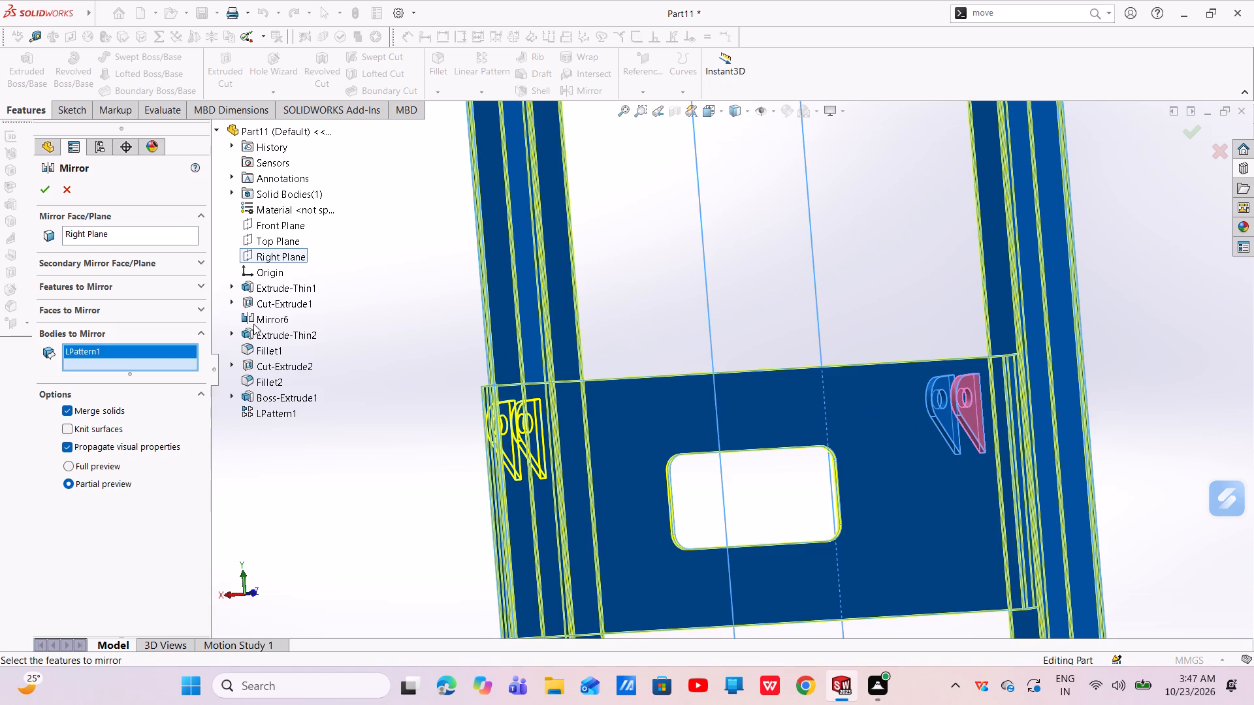
left_click(44, 190)
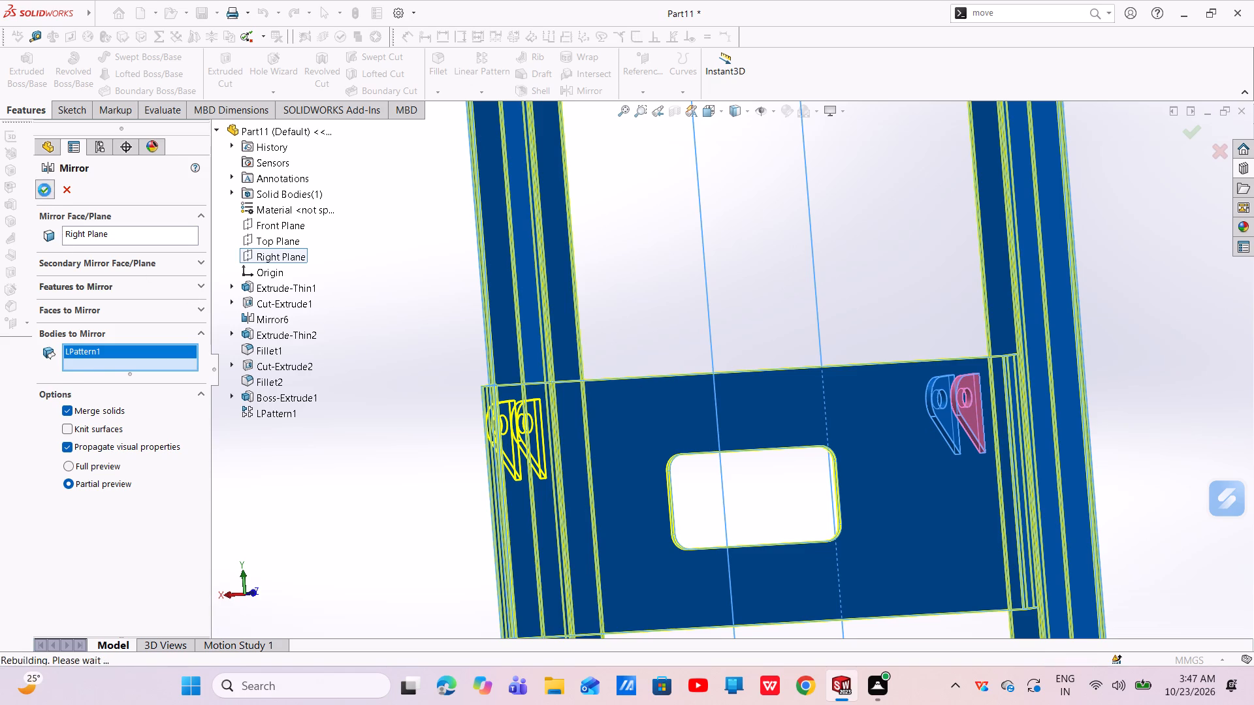
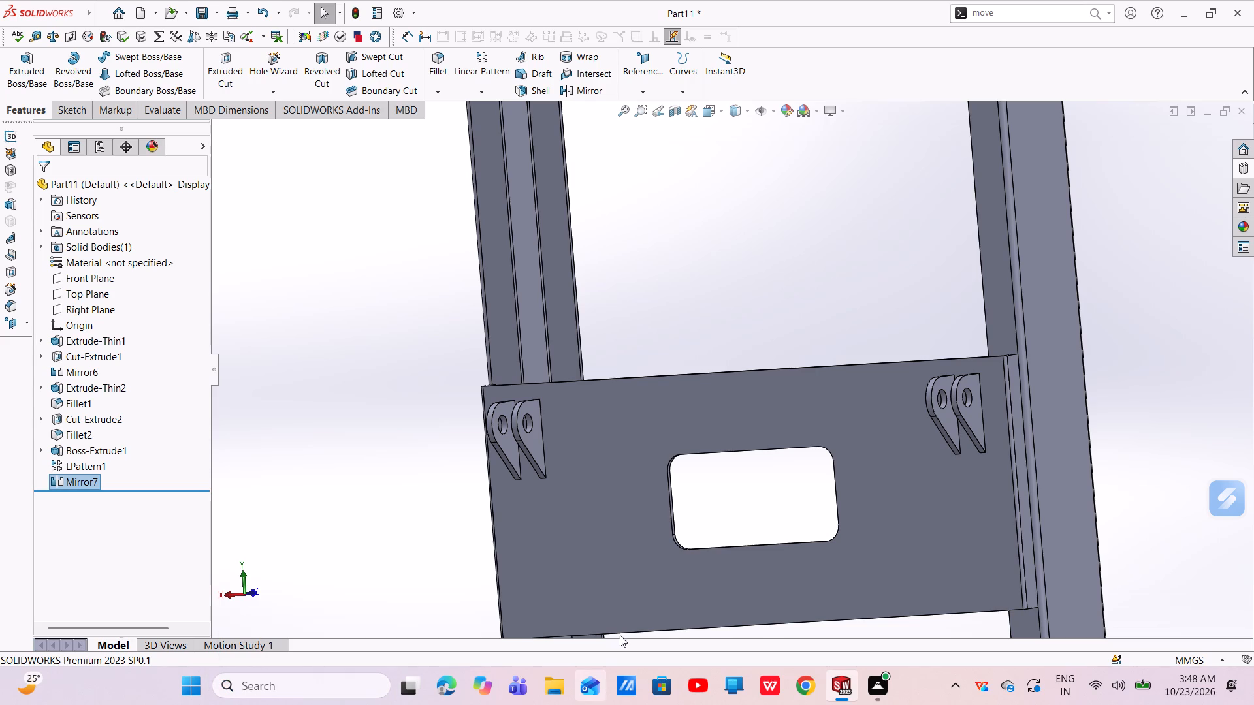
Start a sketch on the cross member's narrow side flange face, on the outer side next to the C-channel.
scroll(826, 559, "down", 2)
scroll(826, 559, "up", 4)
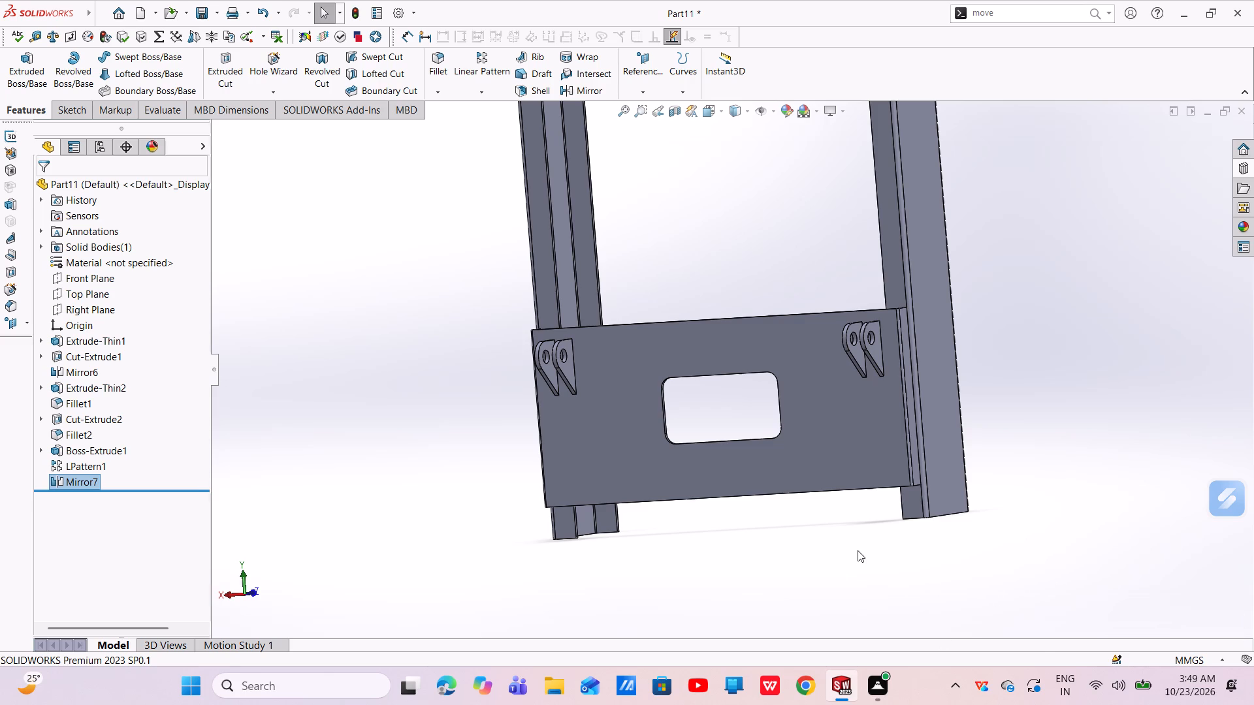
middle_click_drag(859, 548, 972, 575)
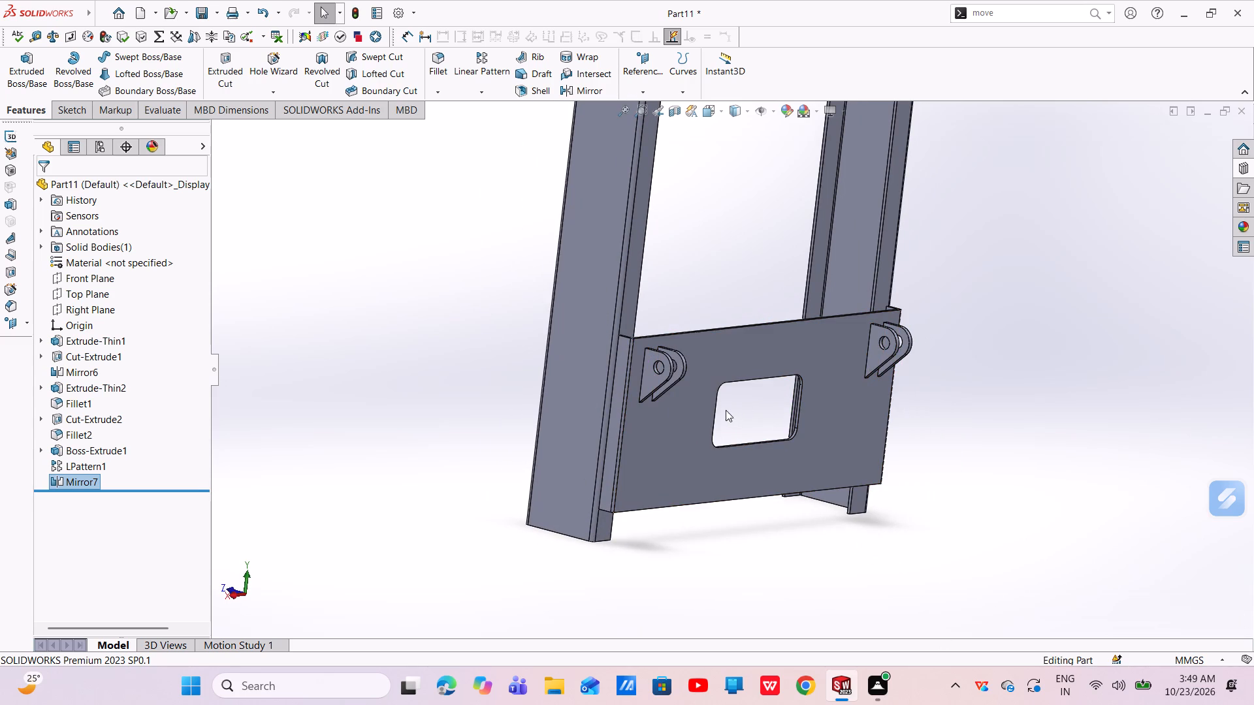
scroll(628, 407, "down", 5)
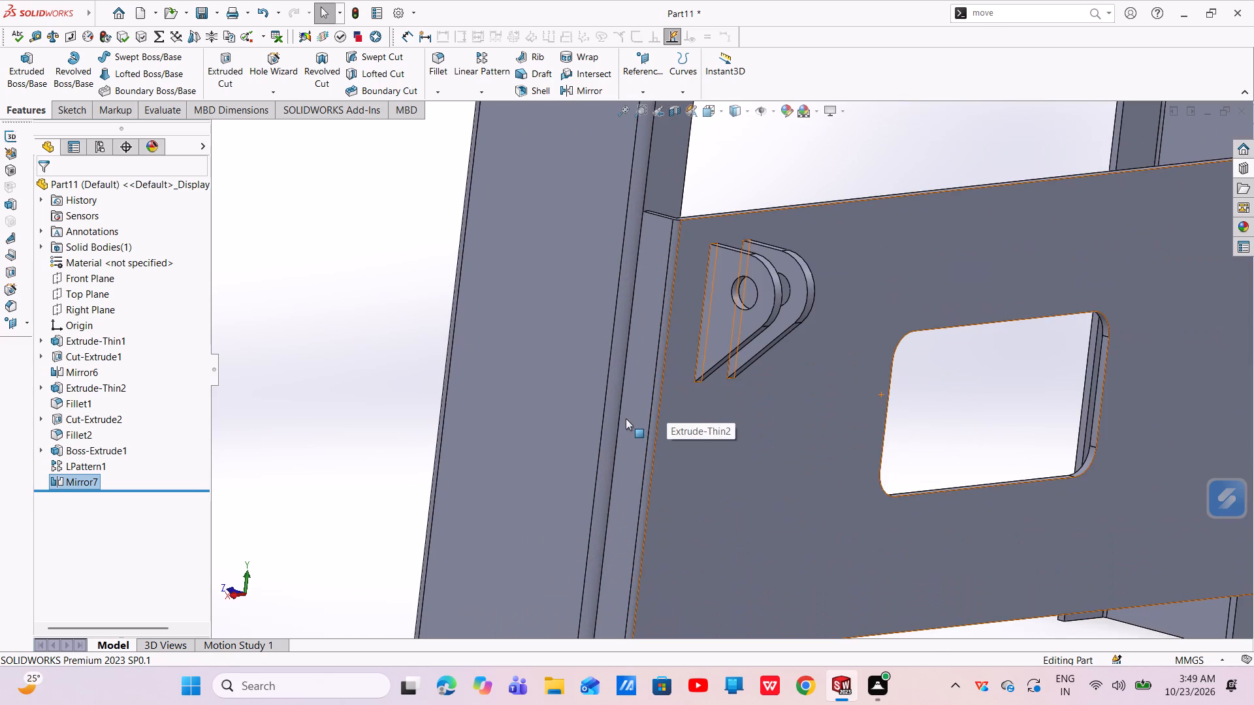
left_click(630, 433)
left_click(694, 395)
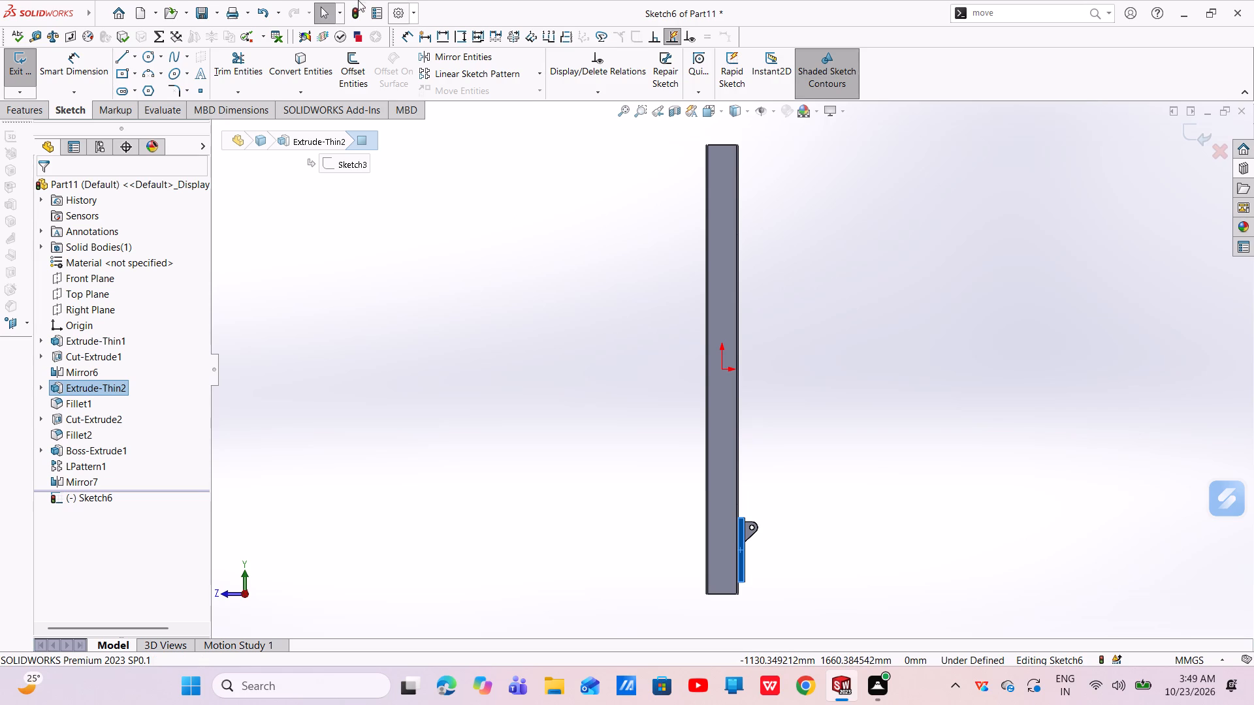
Sketch a lower bracket outline from the cross member's bottom corner: 50 mm horizontal line, arc of about 26 mm radius, sloped line, short line to the plate.
left_click(122, 56)
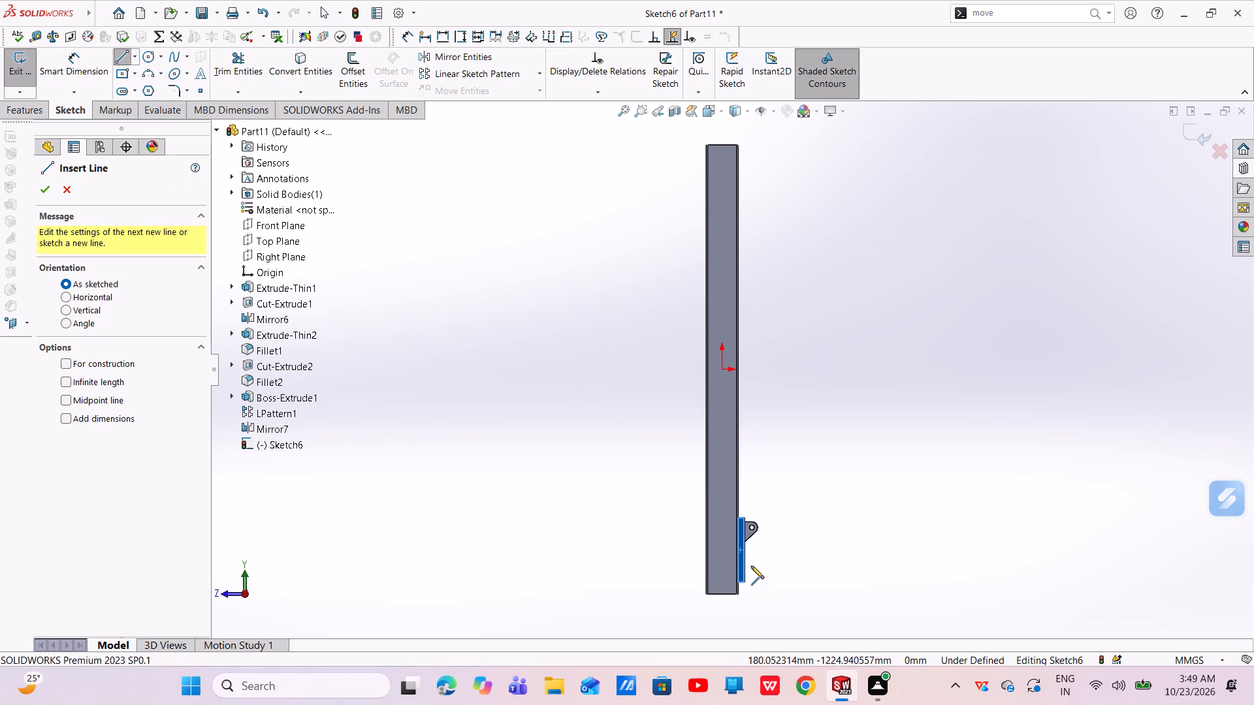
scroll(751, 566, "down", 10)
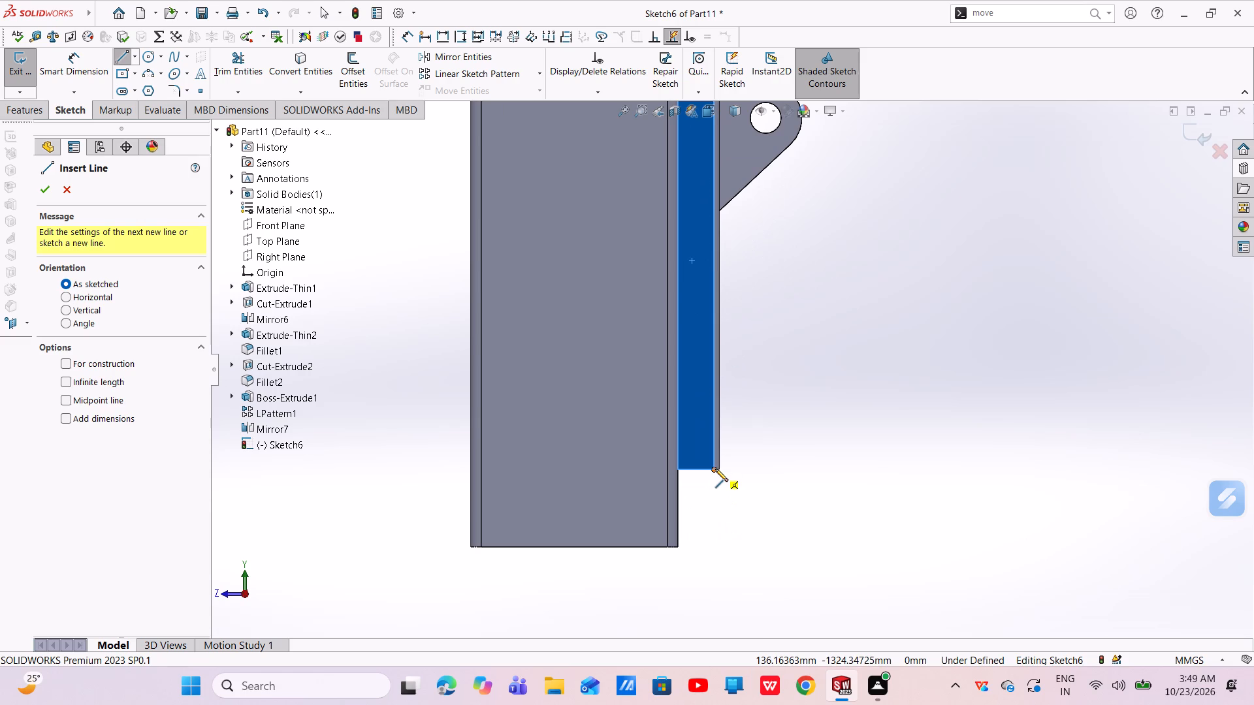
scroll(722, 464, "down", 5)
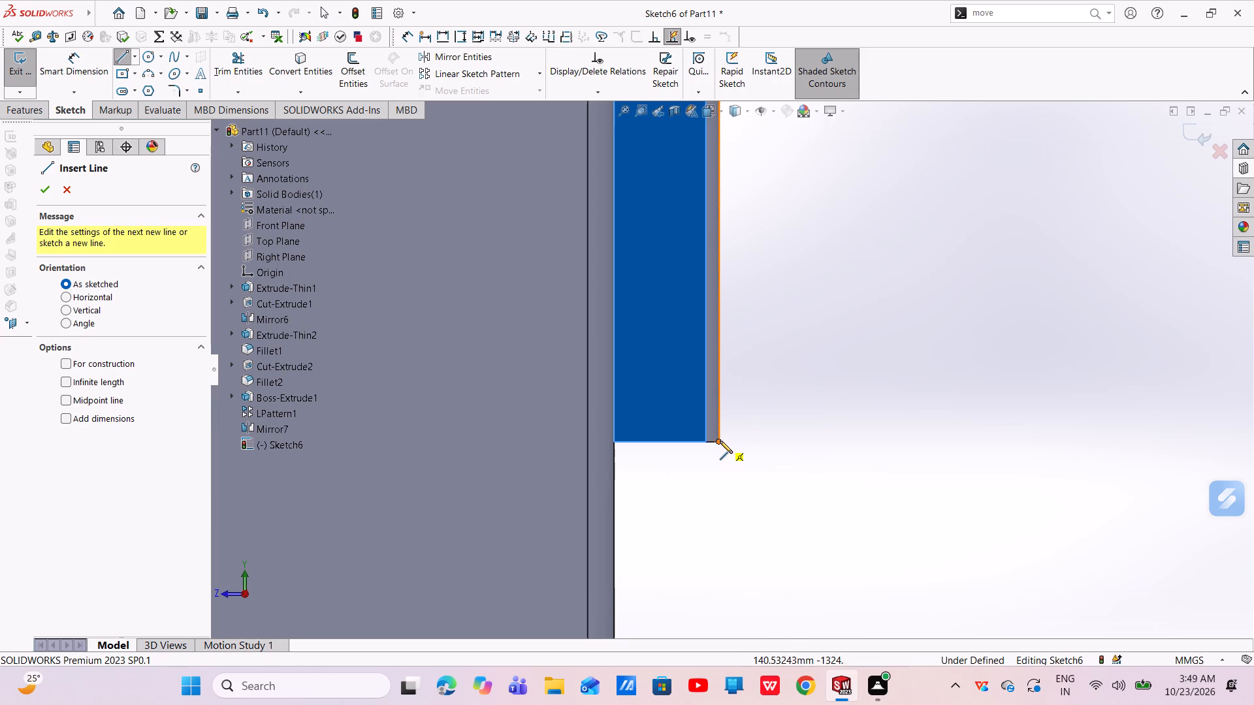
left_click(718, 440)
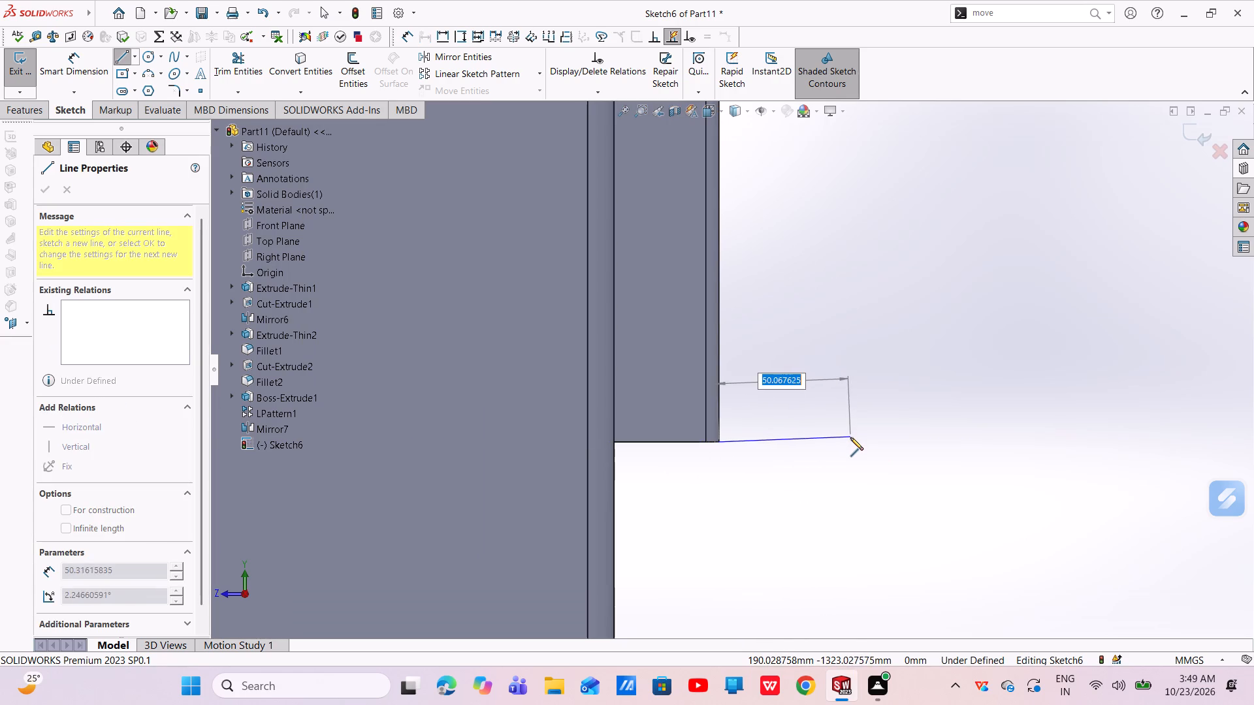
left_click(850, 440)
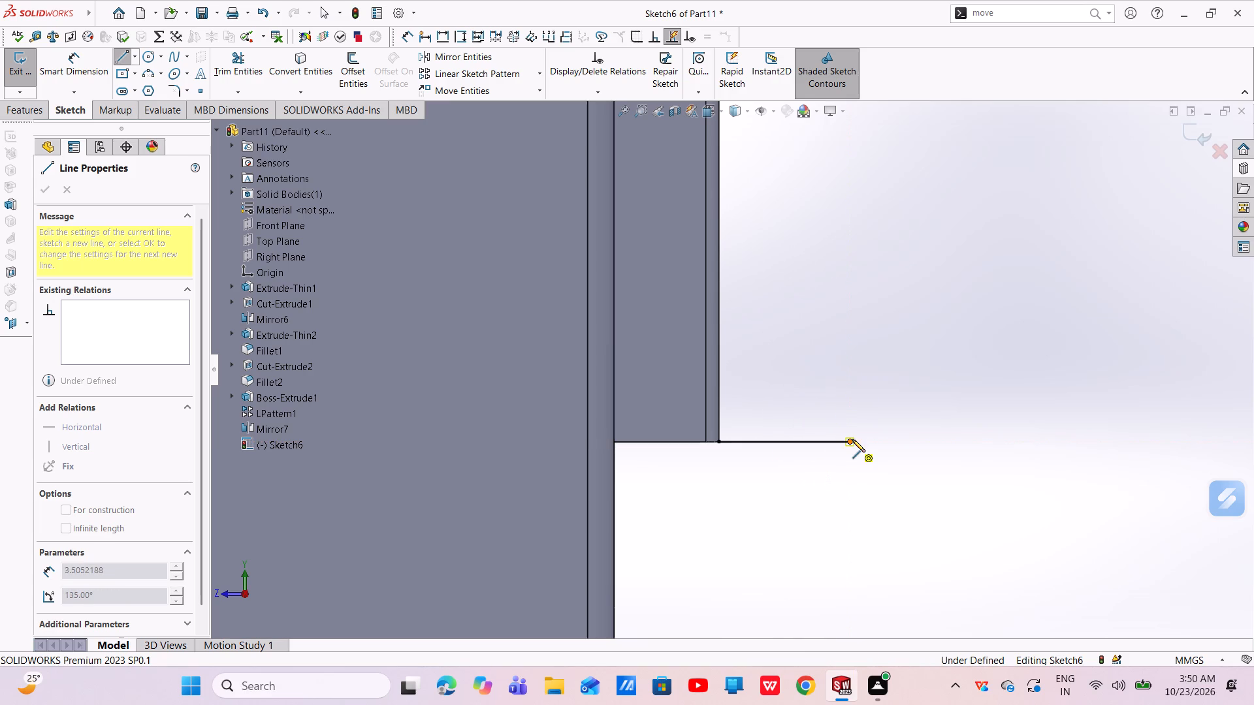
left_click(854, 307)
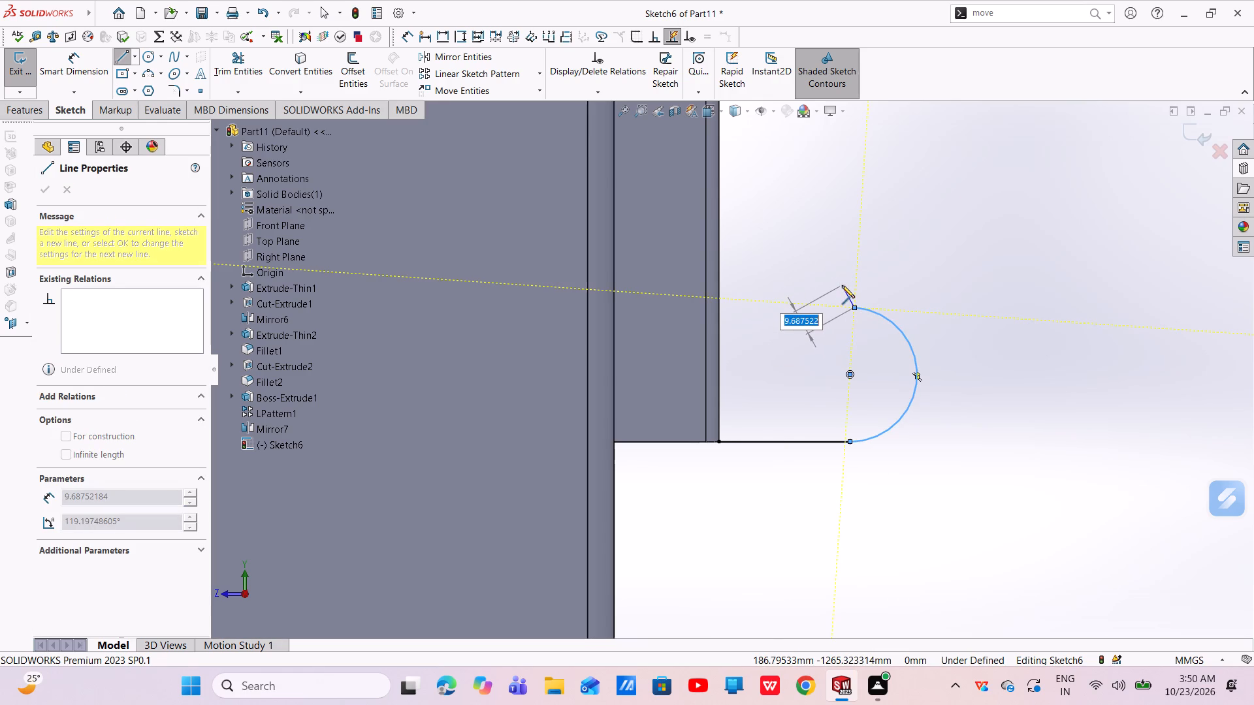
left_click(747, 187)
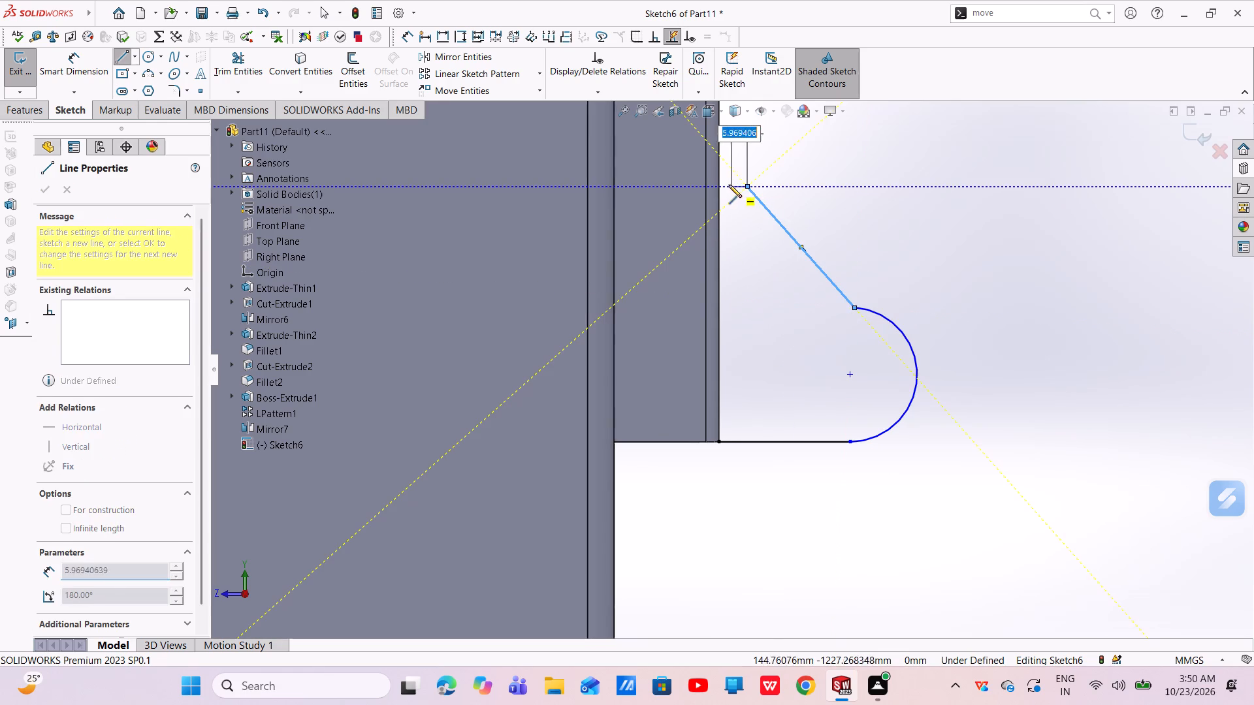
left_click(719, 182)
right_click(719, 181)
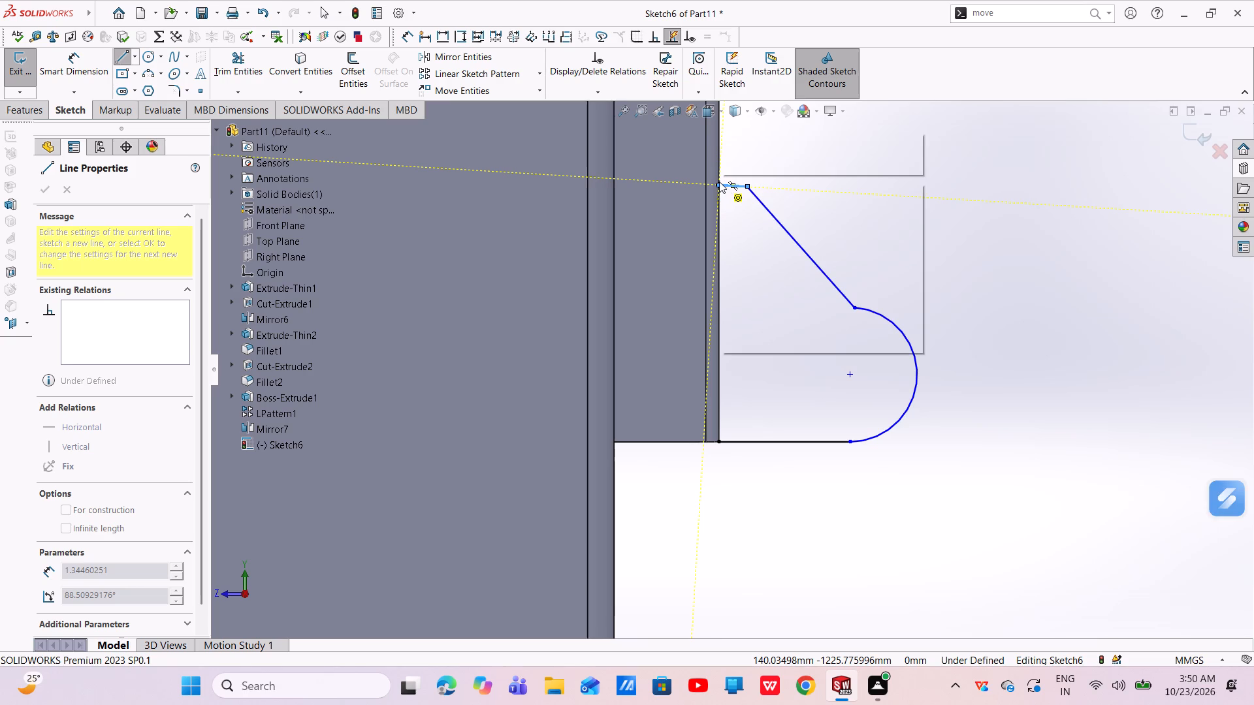
left_click(733, 191)
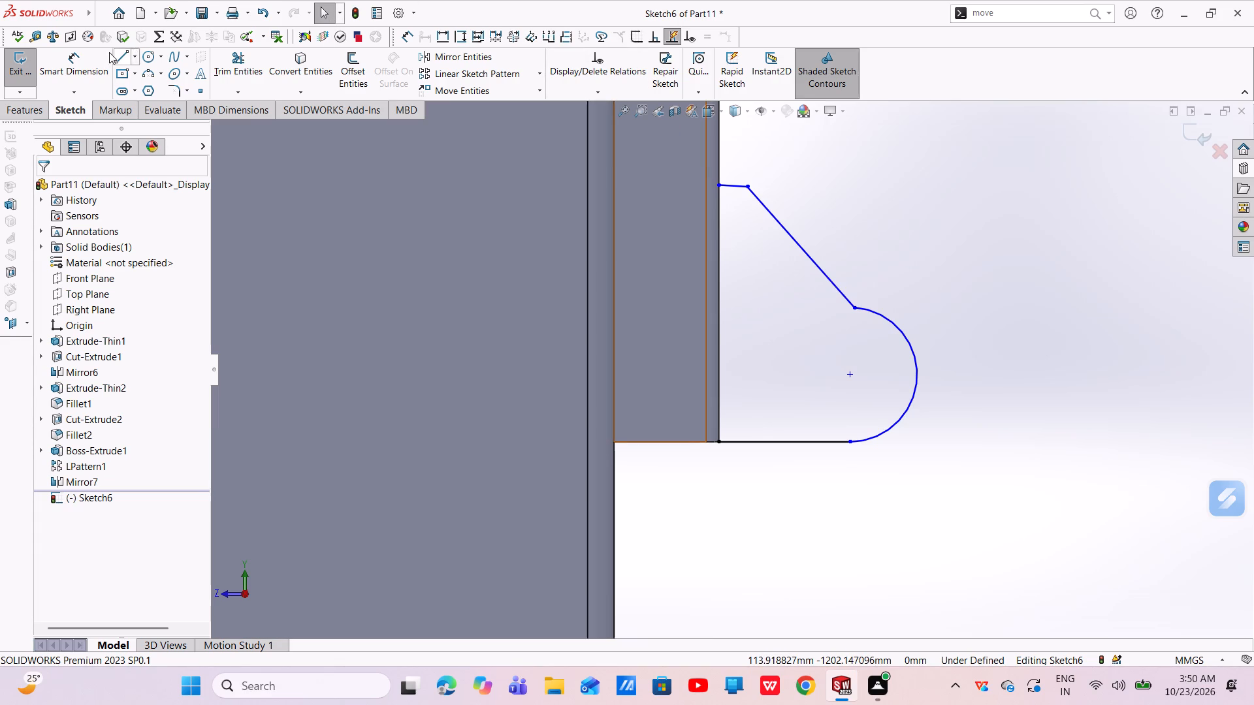
Dimension the bracket outline's height along the plate, from bottom corner to upper endpoint, at 175 mm.
left_click(74, 65)
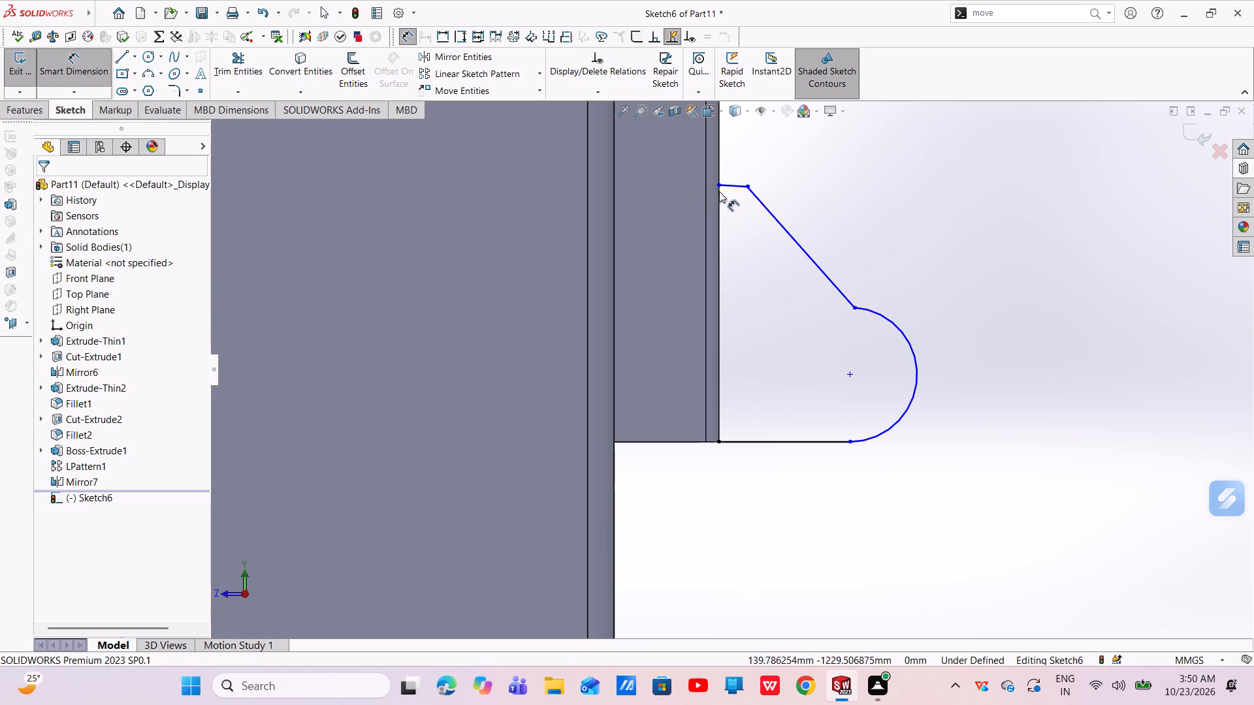
left_click(717, 186)
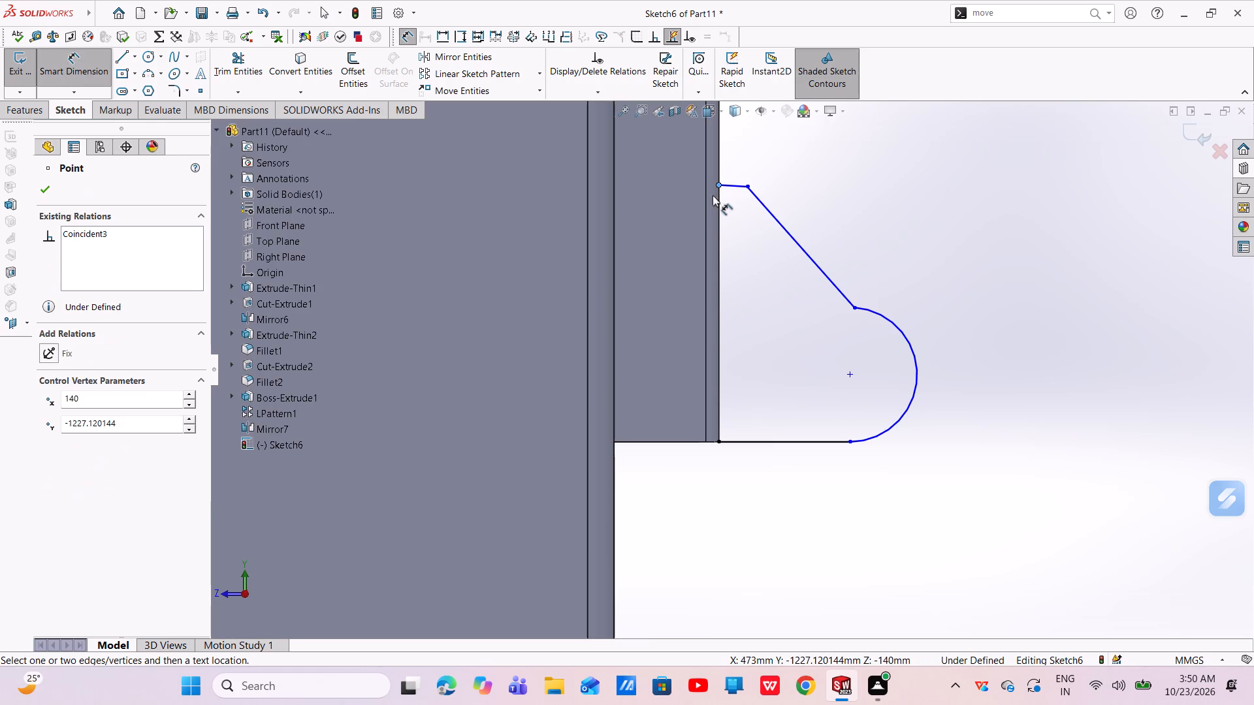
left_click(720, 441)
left_click(664, 309)
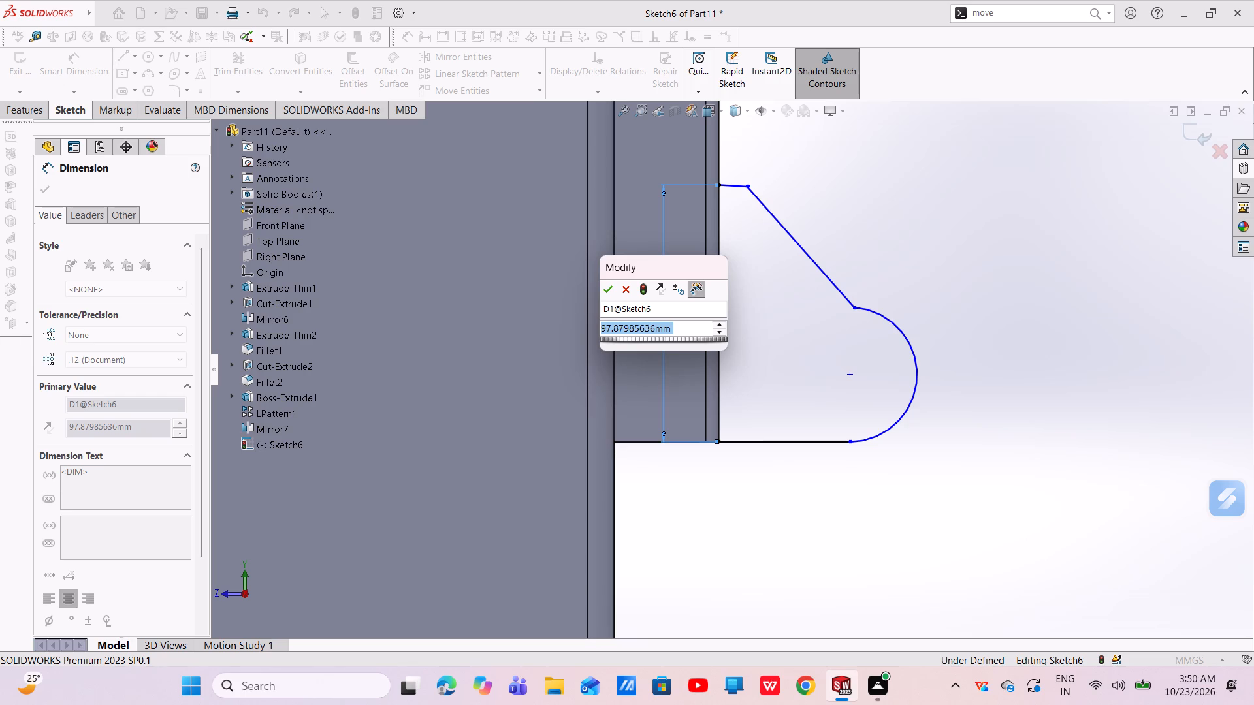
key("BackSpace")
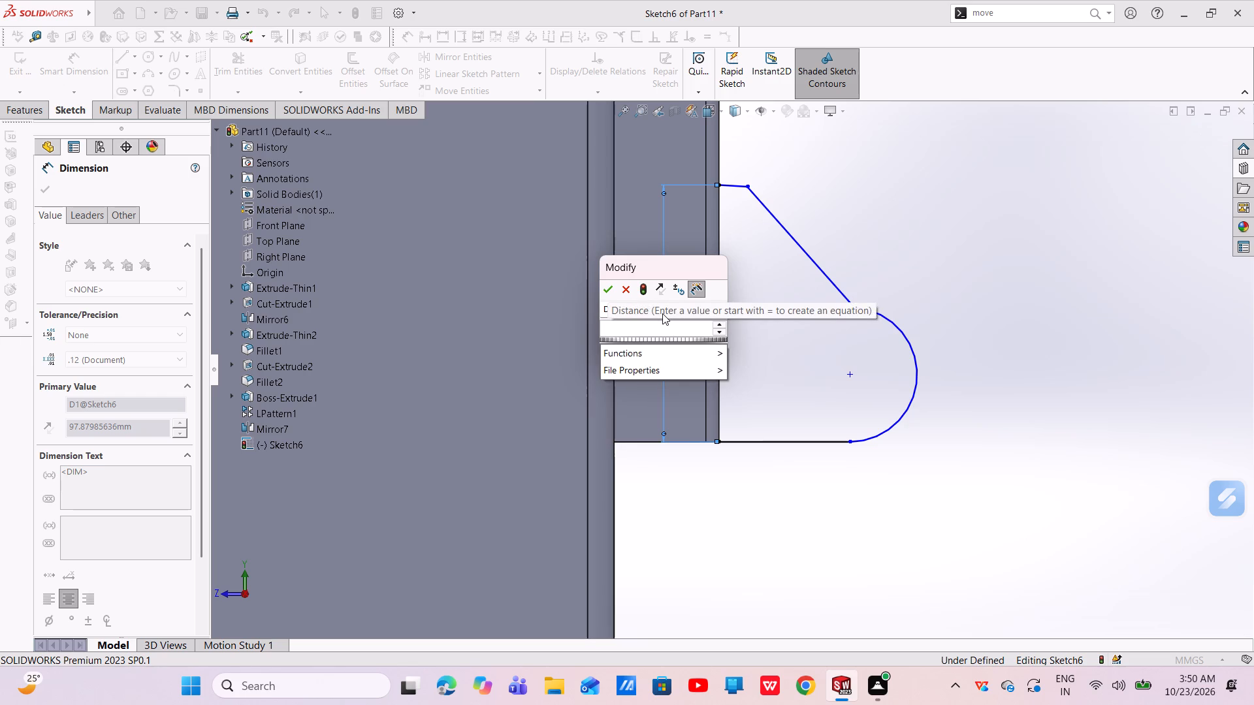
type("175")
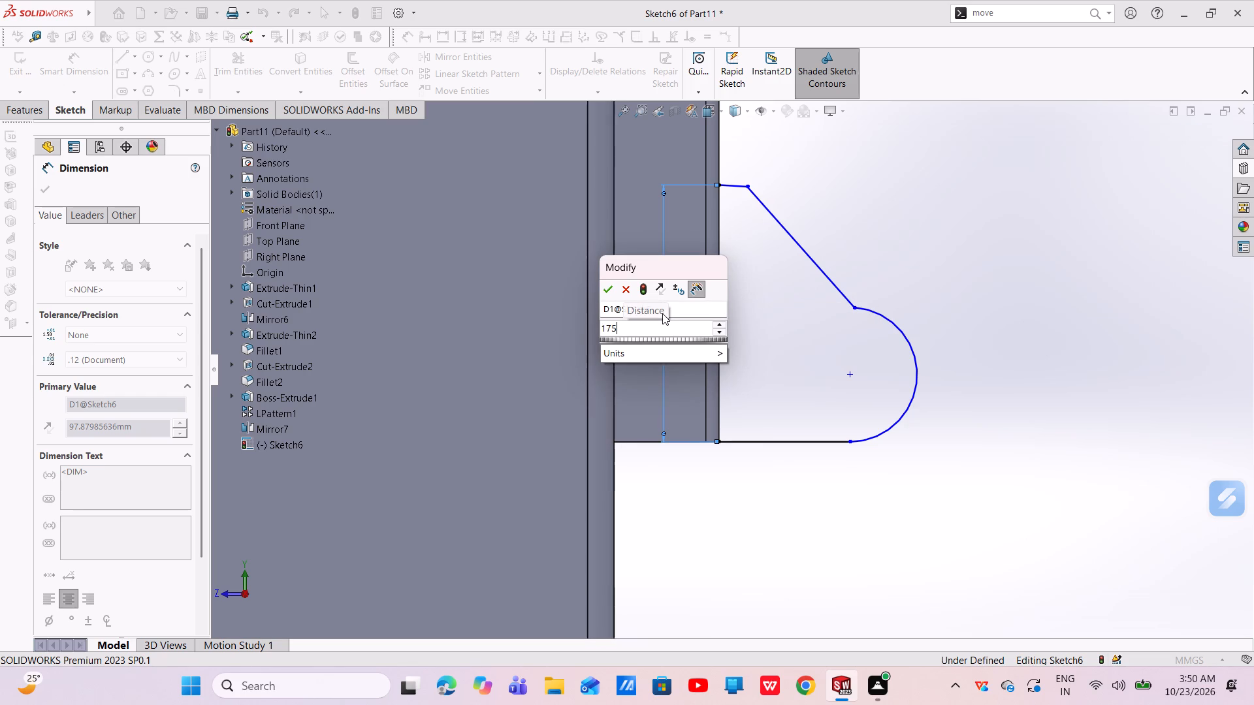
key("Return")
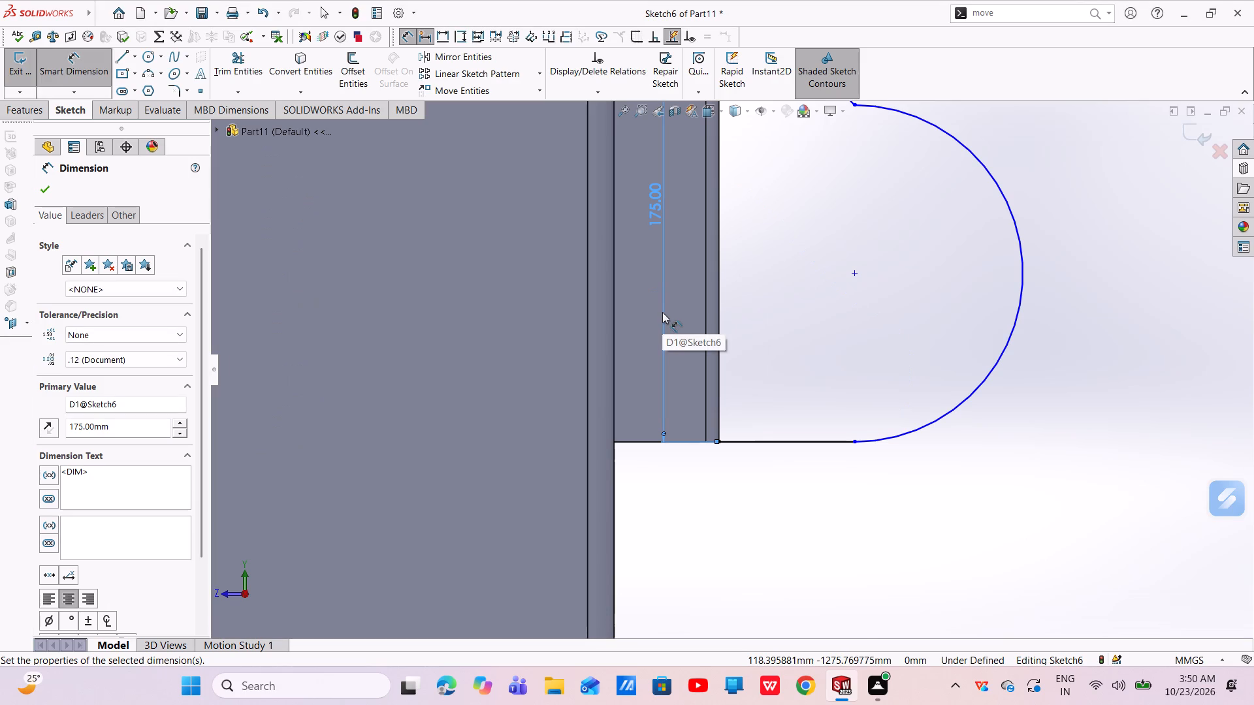
scroll(841, 322, "up", 3)
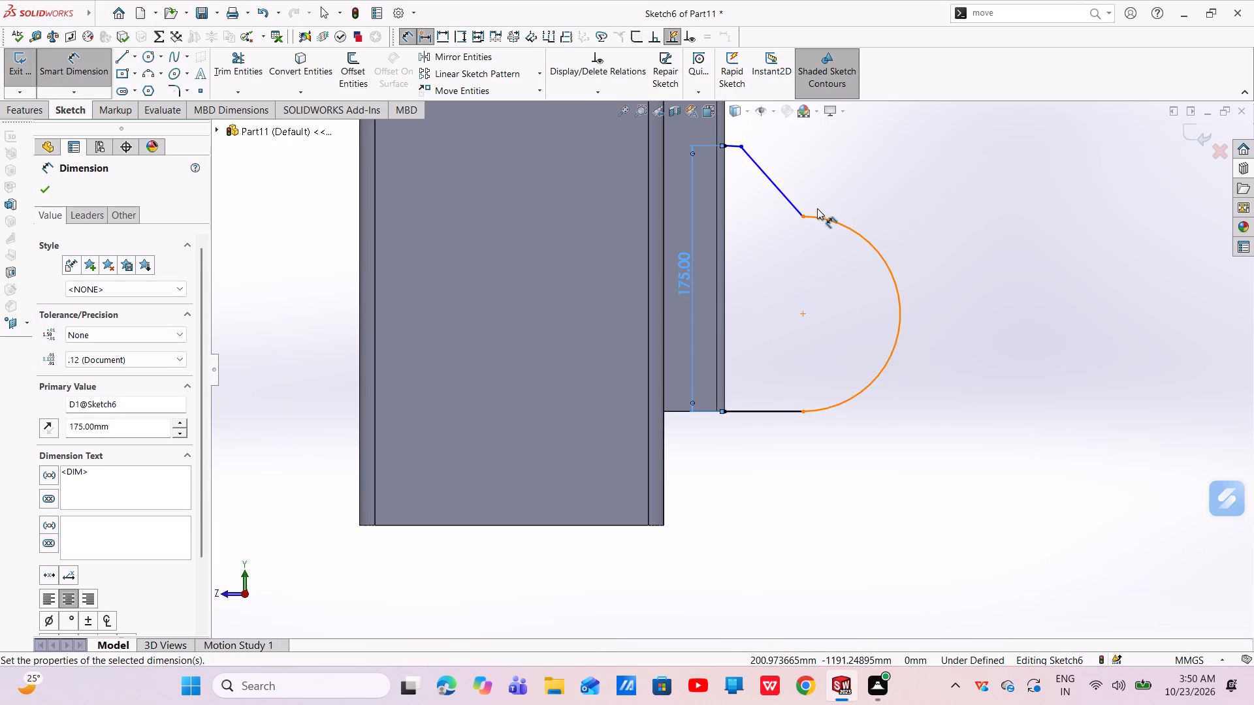
scroll(817, 208, "down", 5)
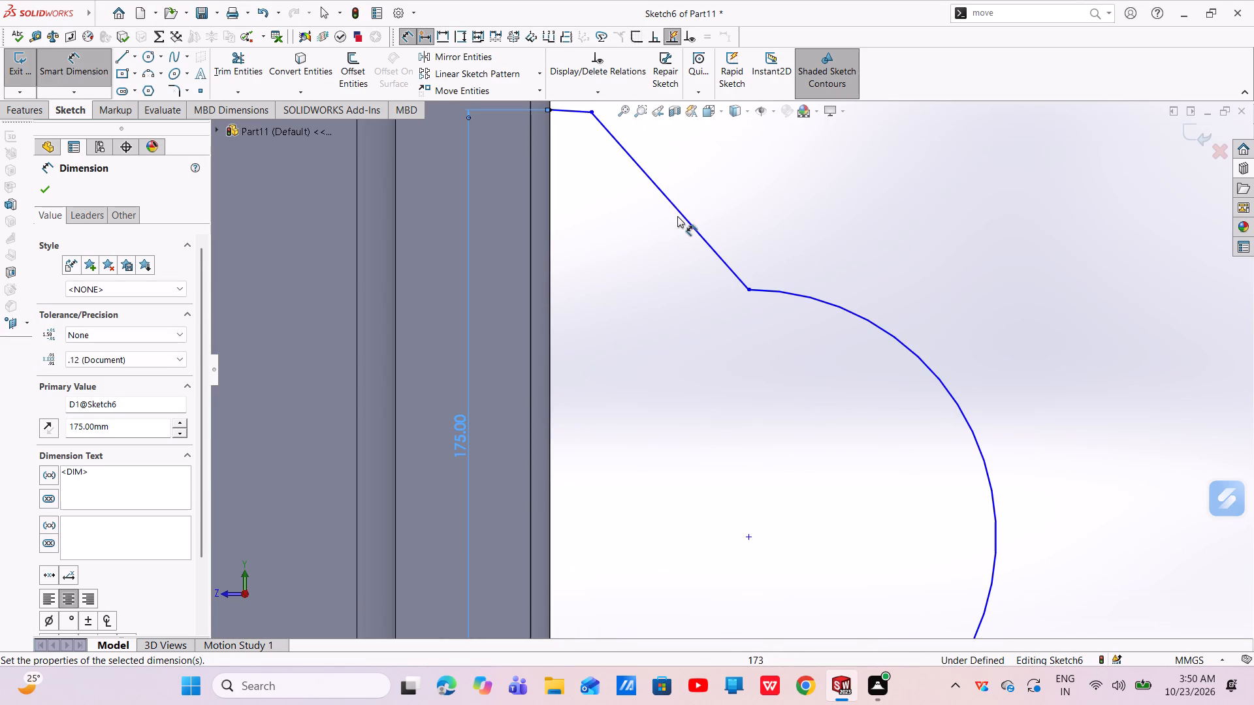
key("Escape")
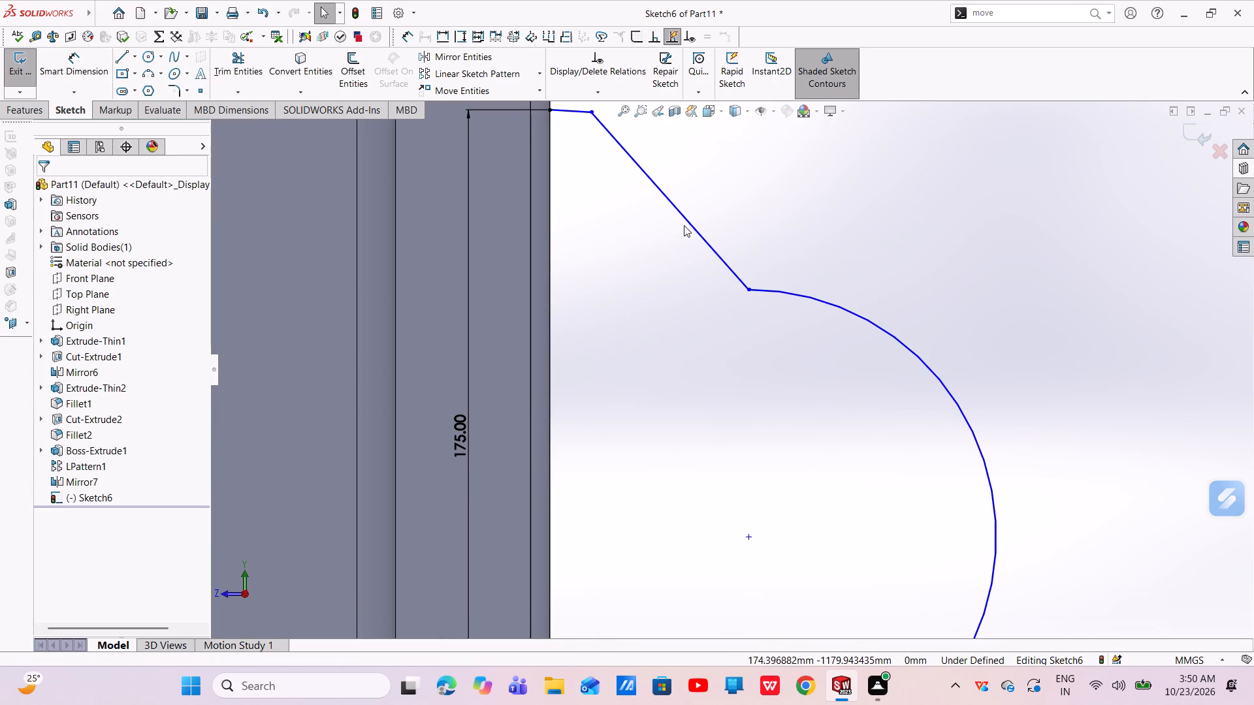
Make the sloped line tangent to the bracket outline's arc.
left_click(691, 219)
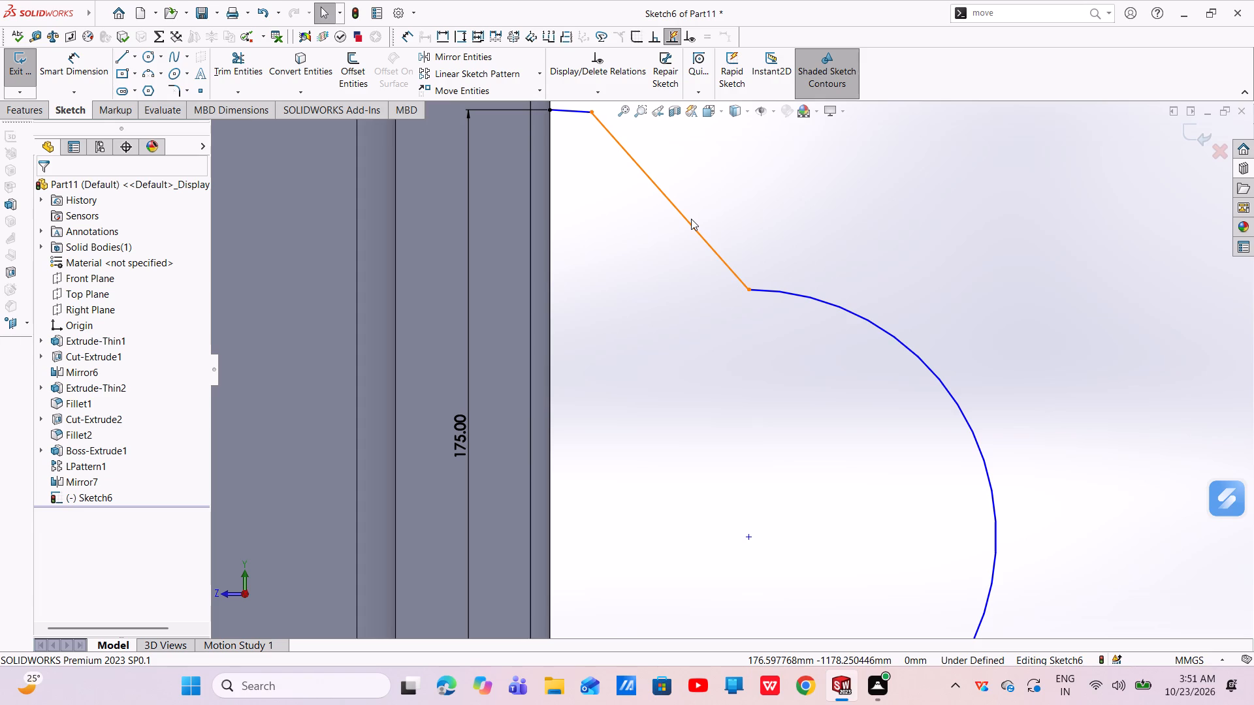
left_click(779, 289, "ctrl")
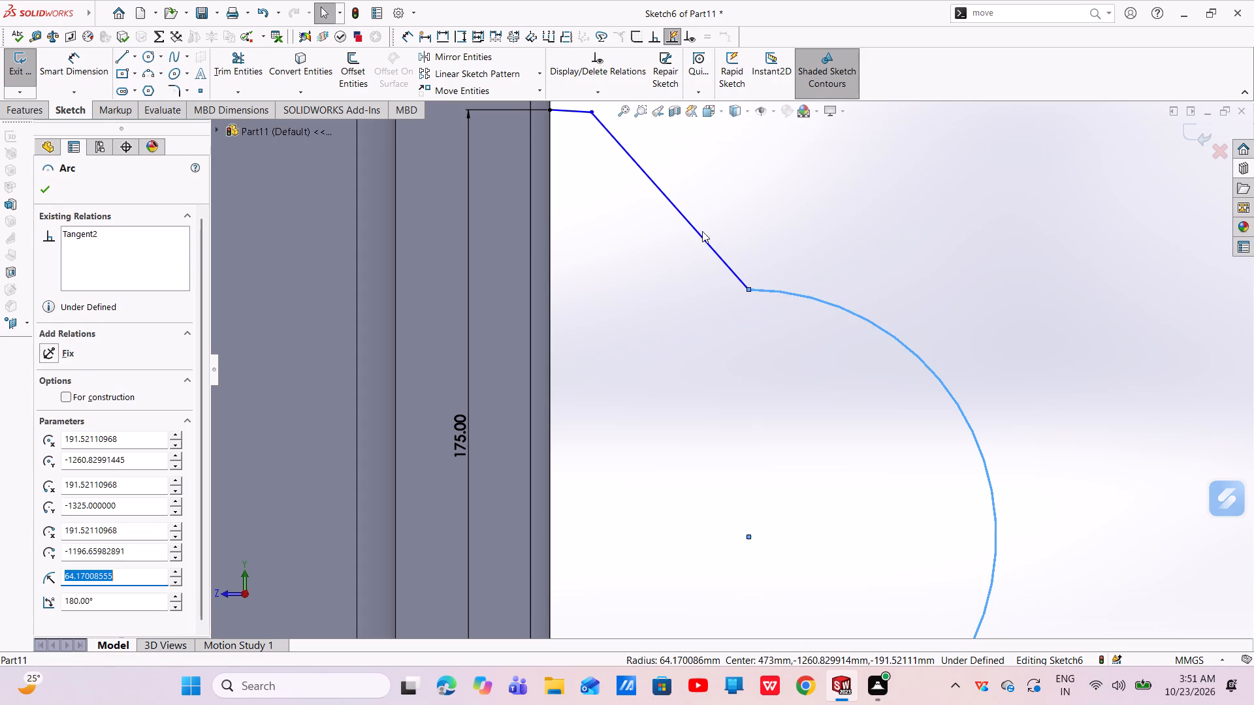
left_click(683, 220, "ctrl")
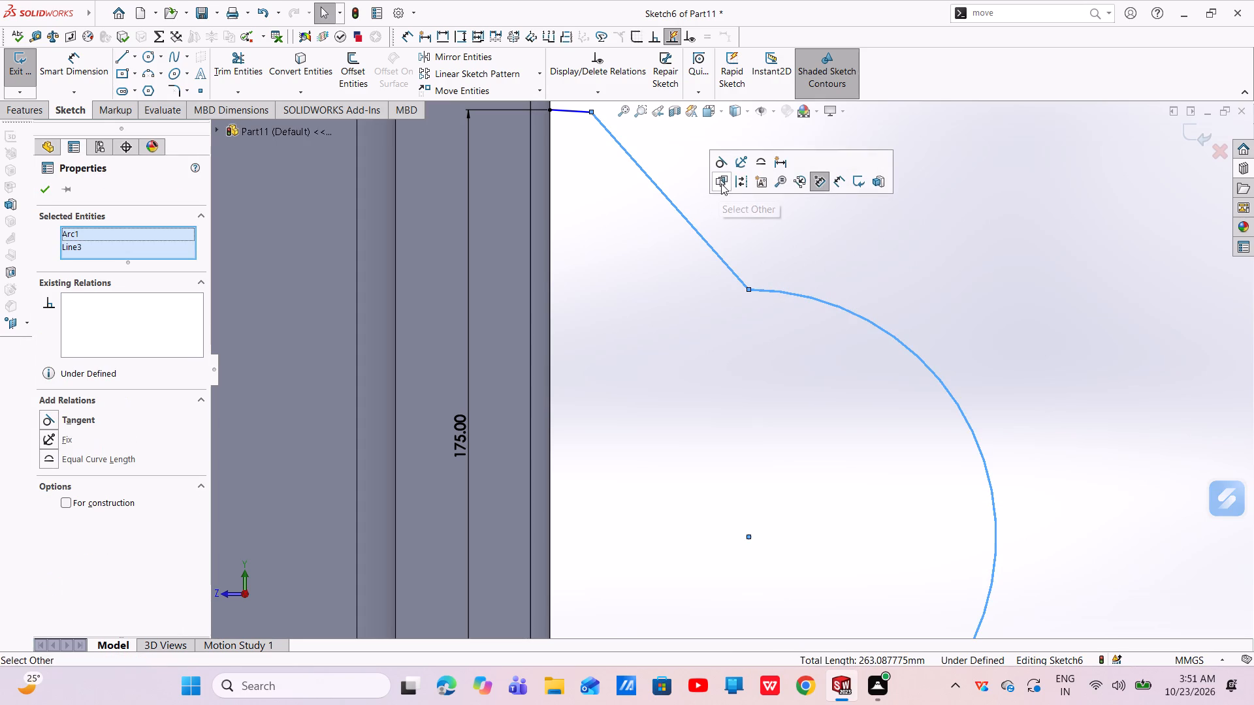
left_click(721, 164)
Dimension the short upper line of the bracket outline at 10 mm wide.
scroll(738, 309, "up", 5)
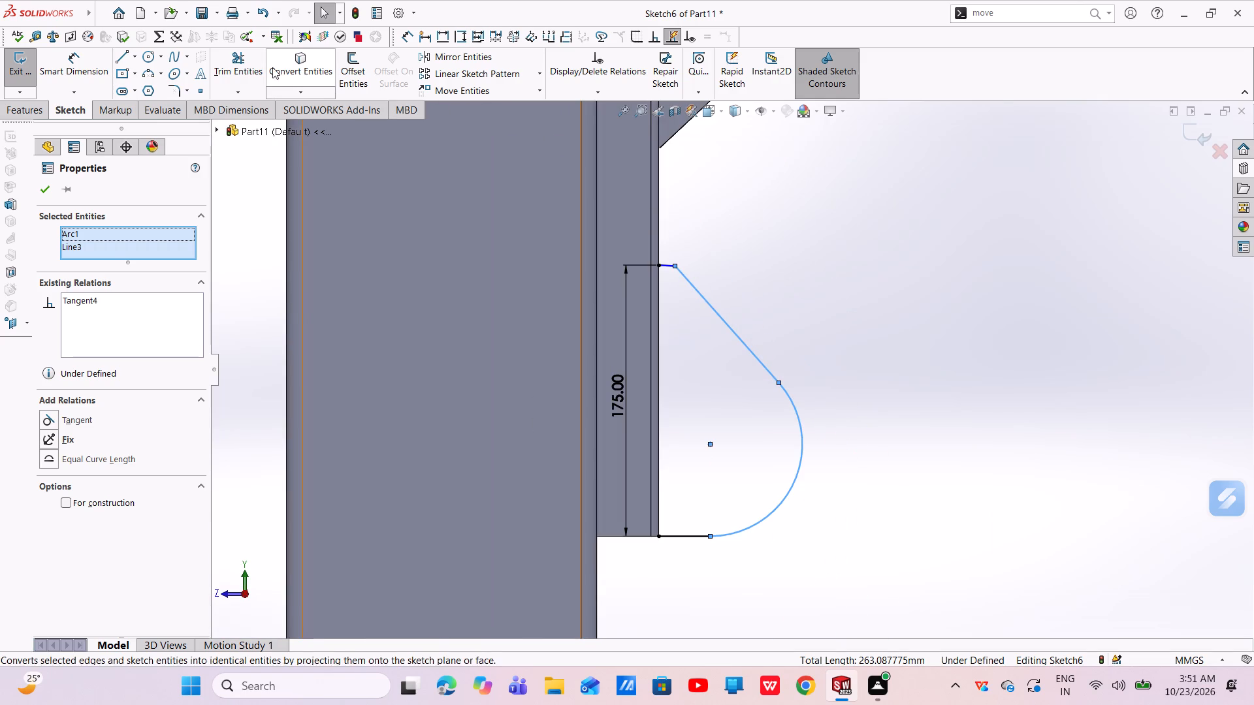
left_click(68, 56)
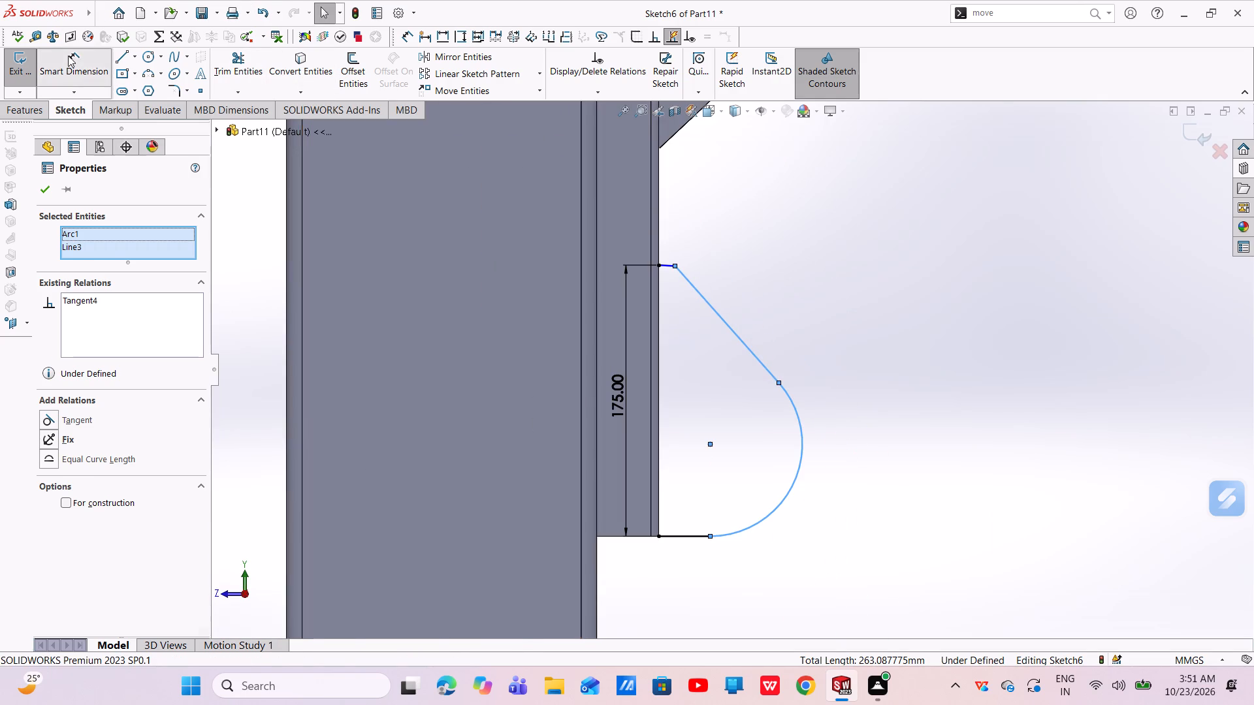
scroll(683, 274, "down", 7)
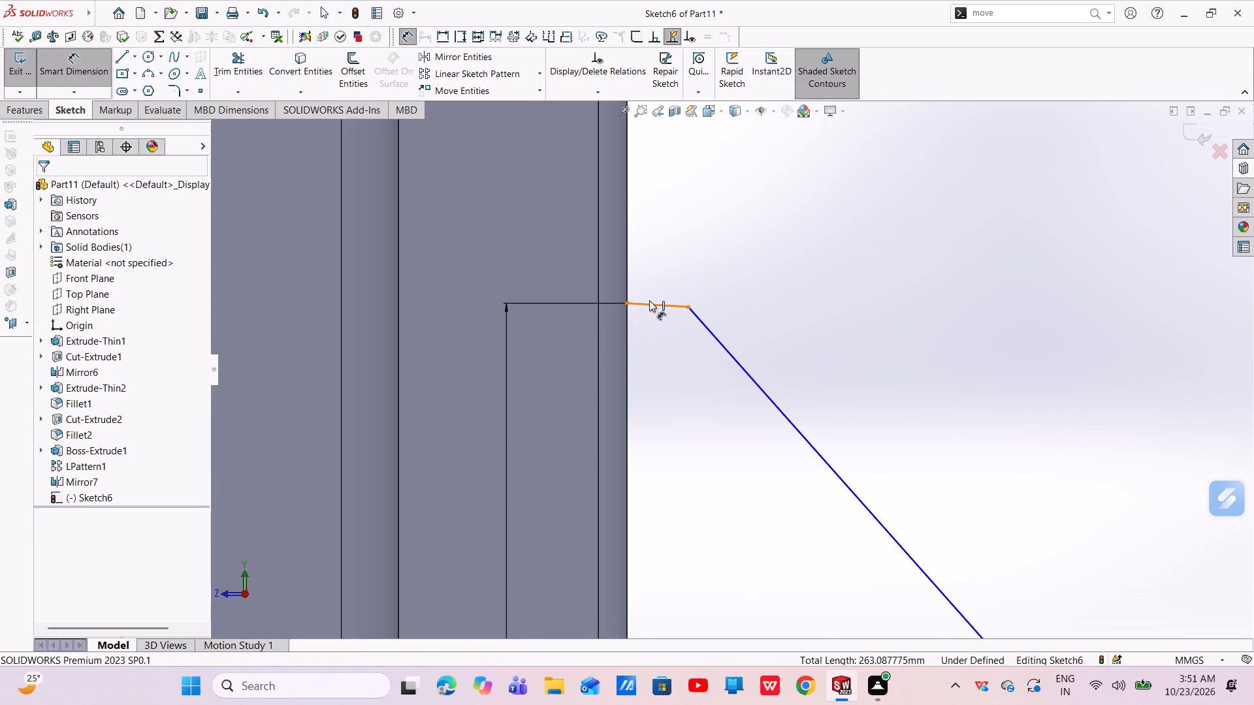
left_click(650, 300)
left_click(645, 257)
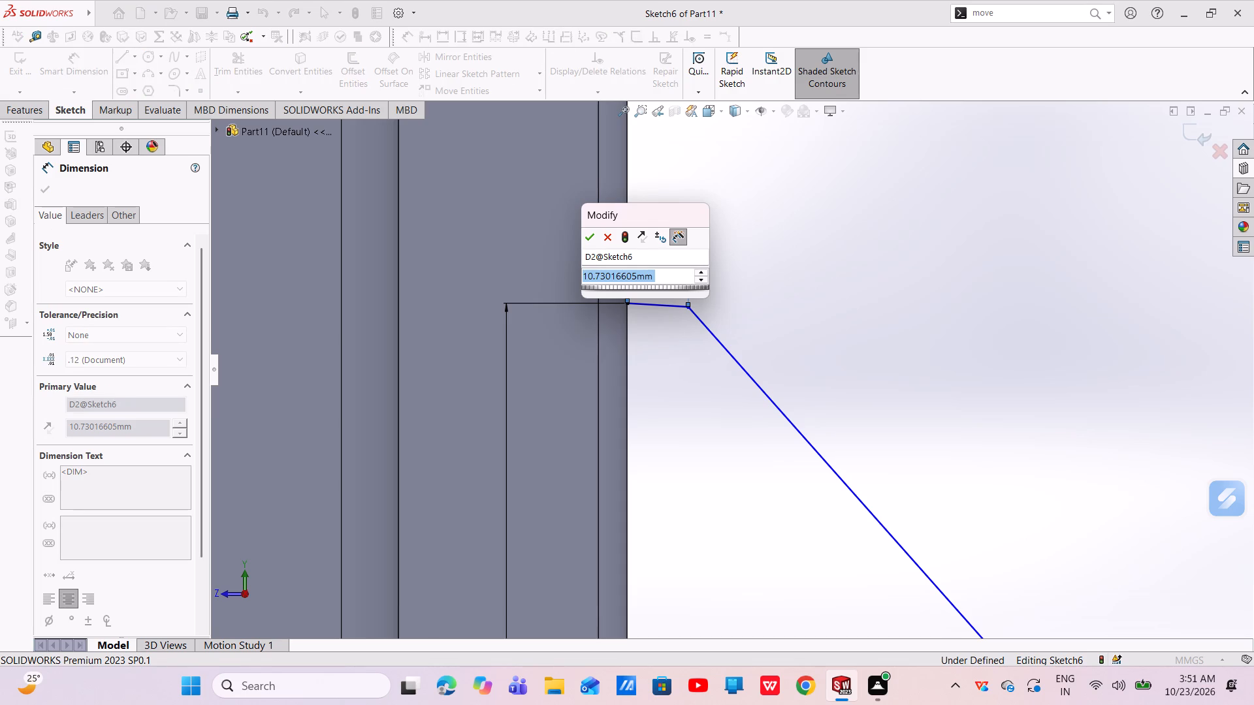
key("BackSpace")
type("10")
key("Return")
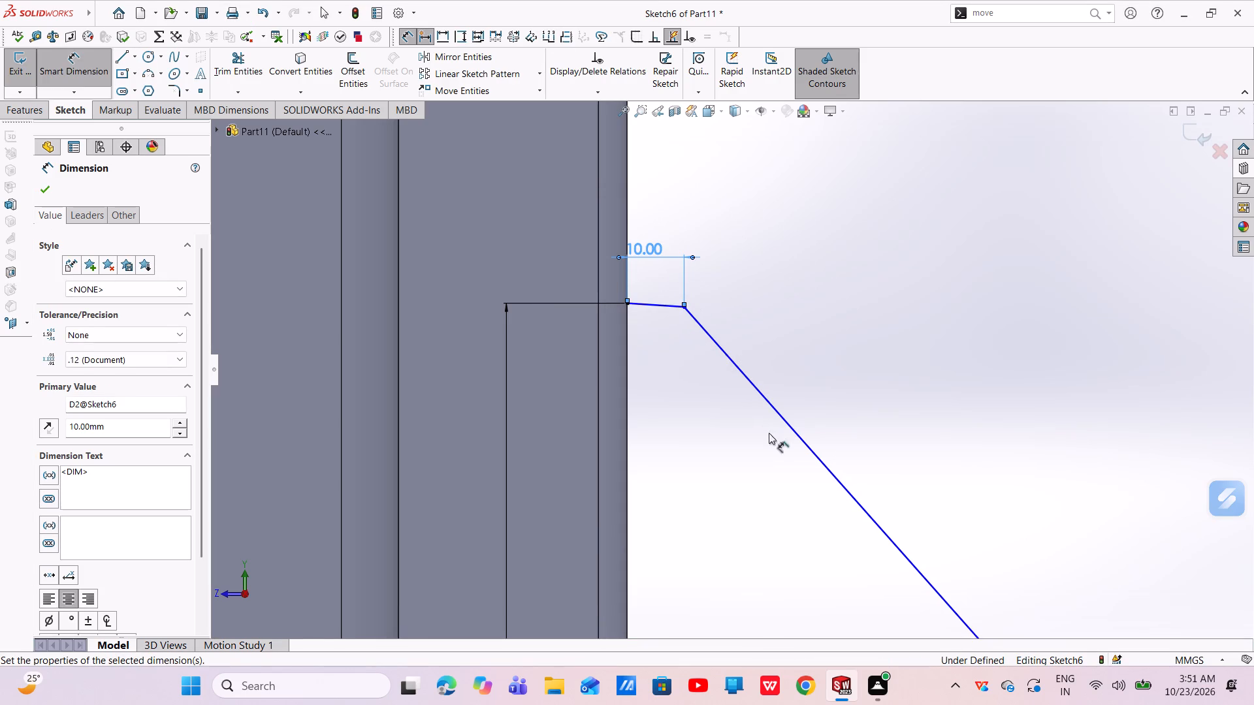
left_click(663, 300)
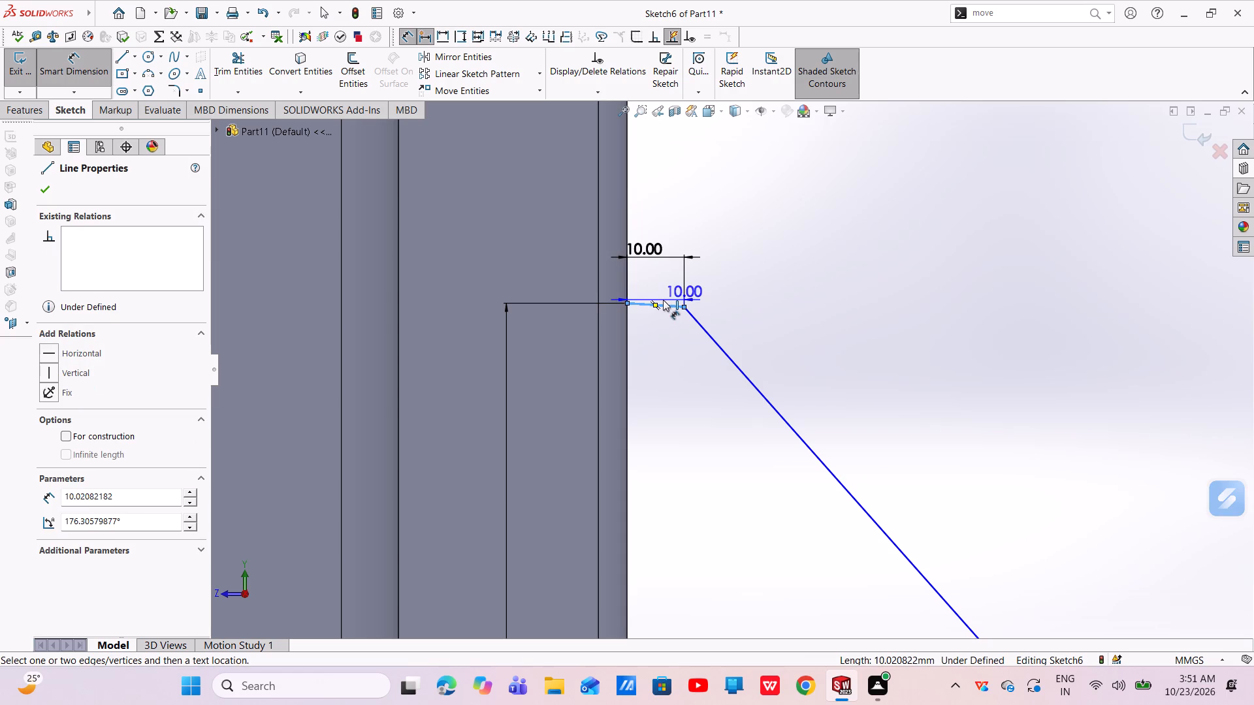
key("Escape")
key("Escape")
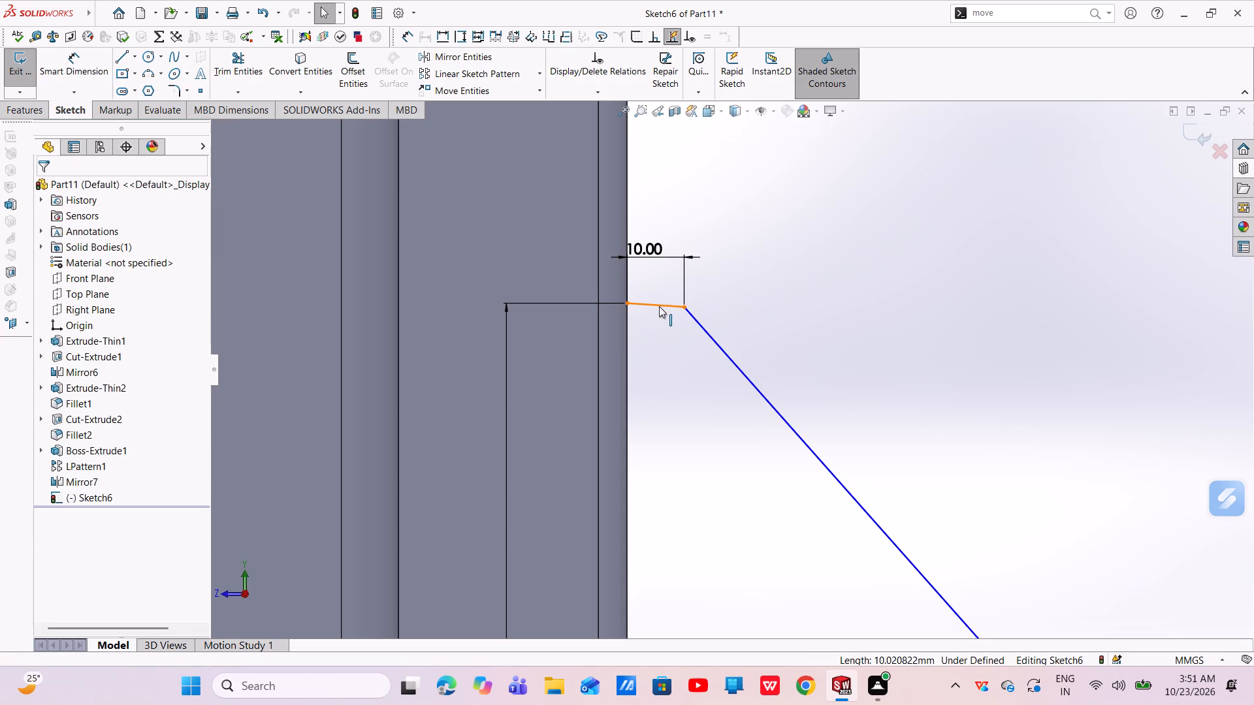
Make the short upper line of the bracket outline horizontal.
left_click(659, 306)
left_click(701, 247)
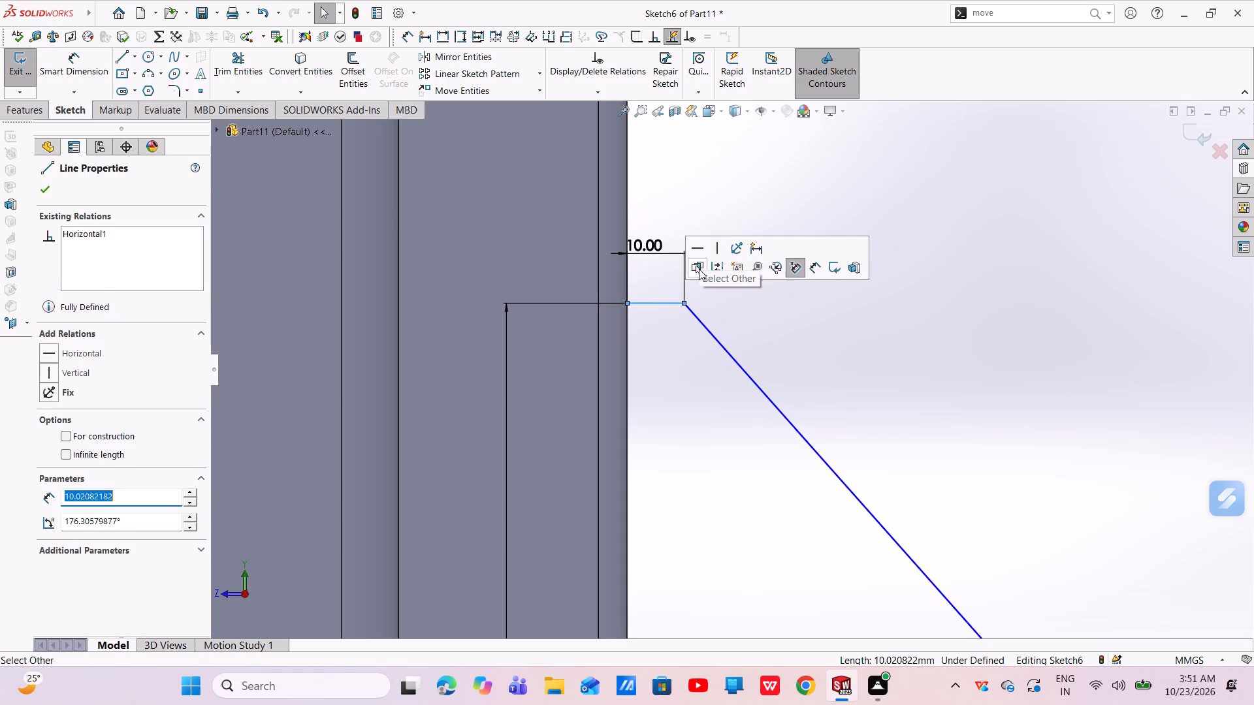
key("Escape")
key("Escape")
scroll(698, 330, "up", 2)
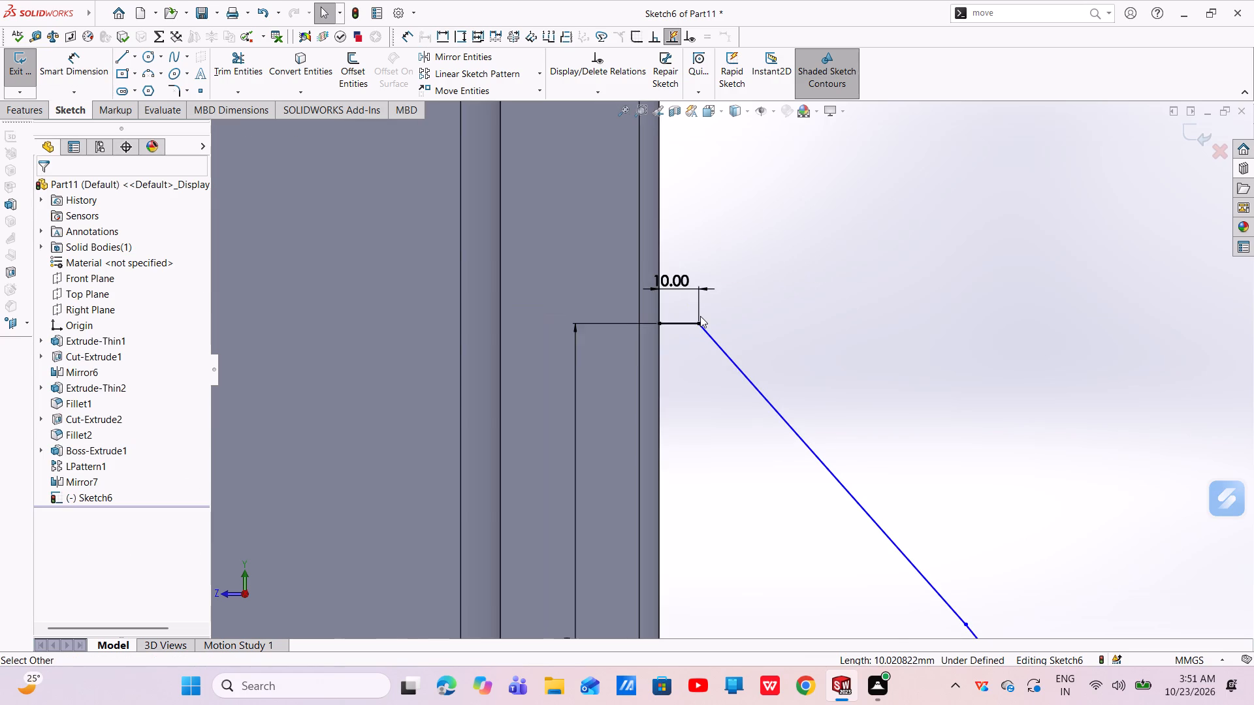
scroll(700, 315, "up", 3)
scroll(731, 456, "up", 4)
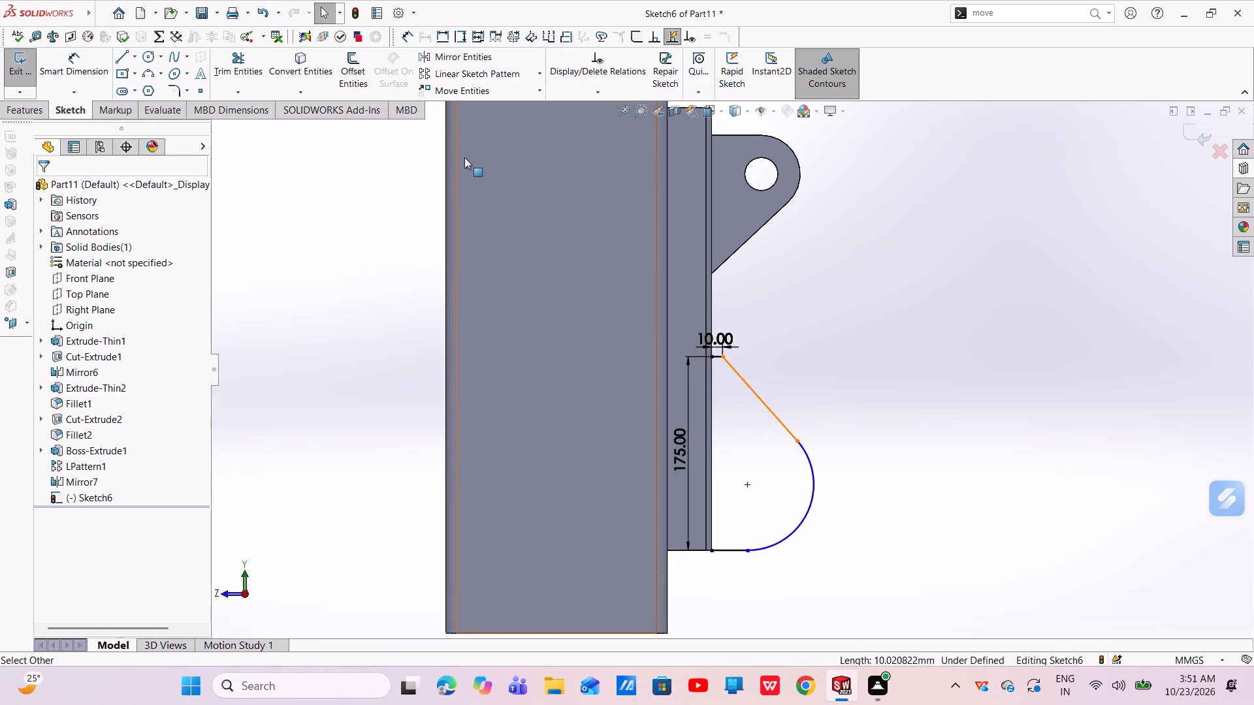
Dimension the bracket outline's arc at a 50 mm radius.
left_click(78, 58)
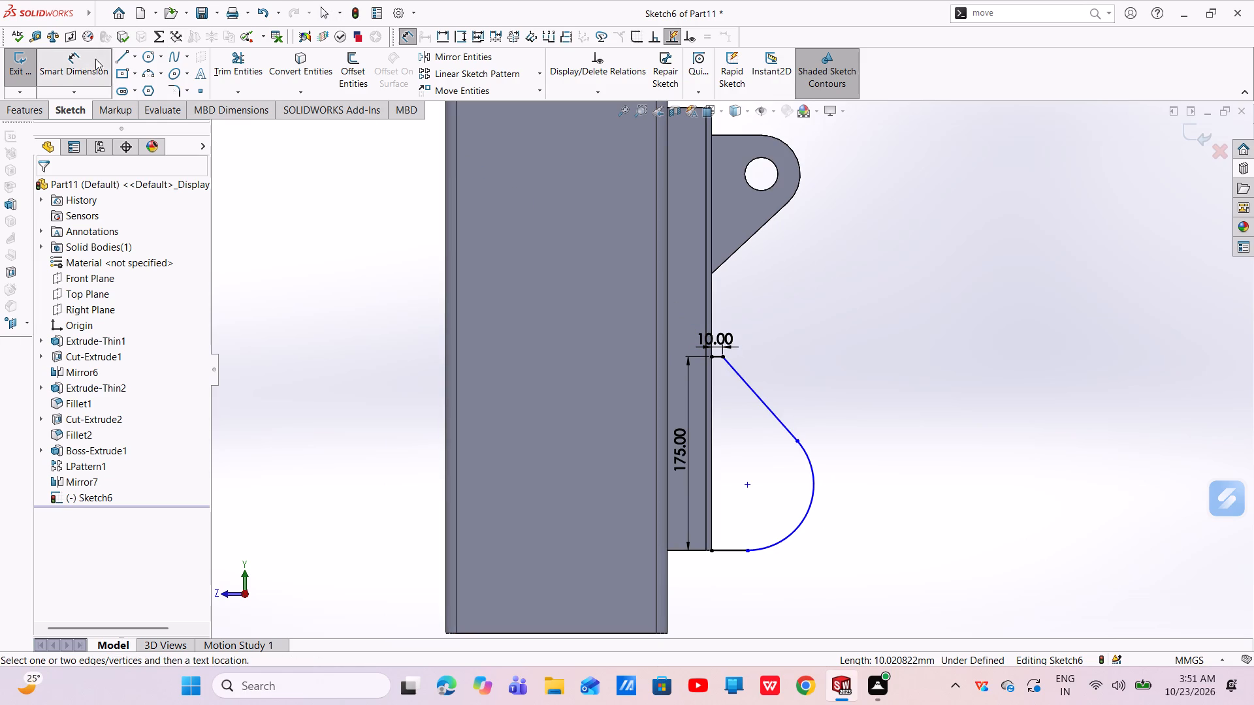
left_click(811, 500)
left_click(890, 488)
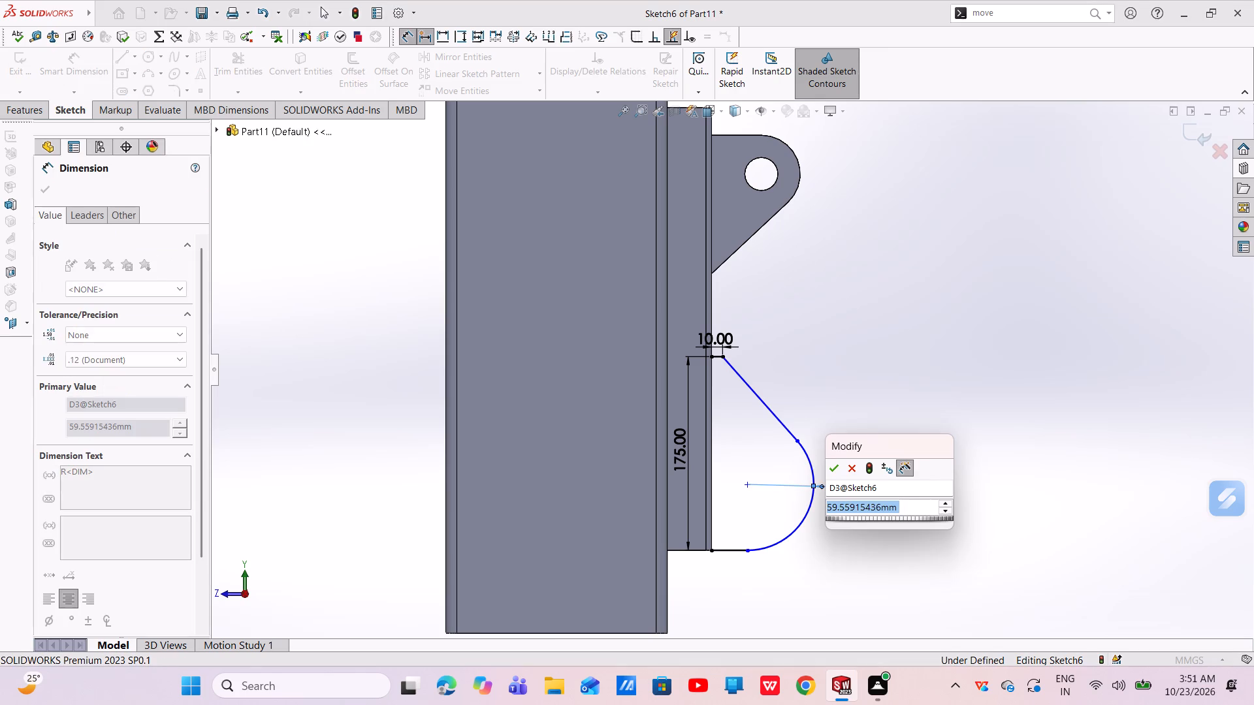
key("BackSpace")
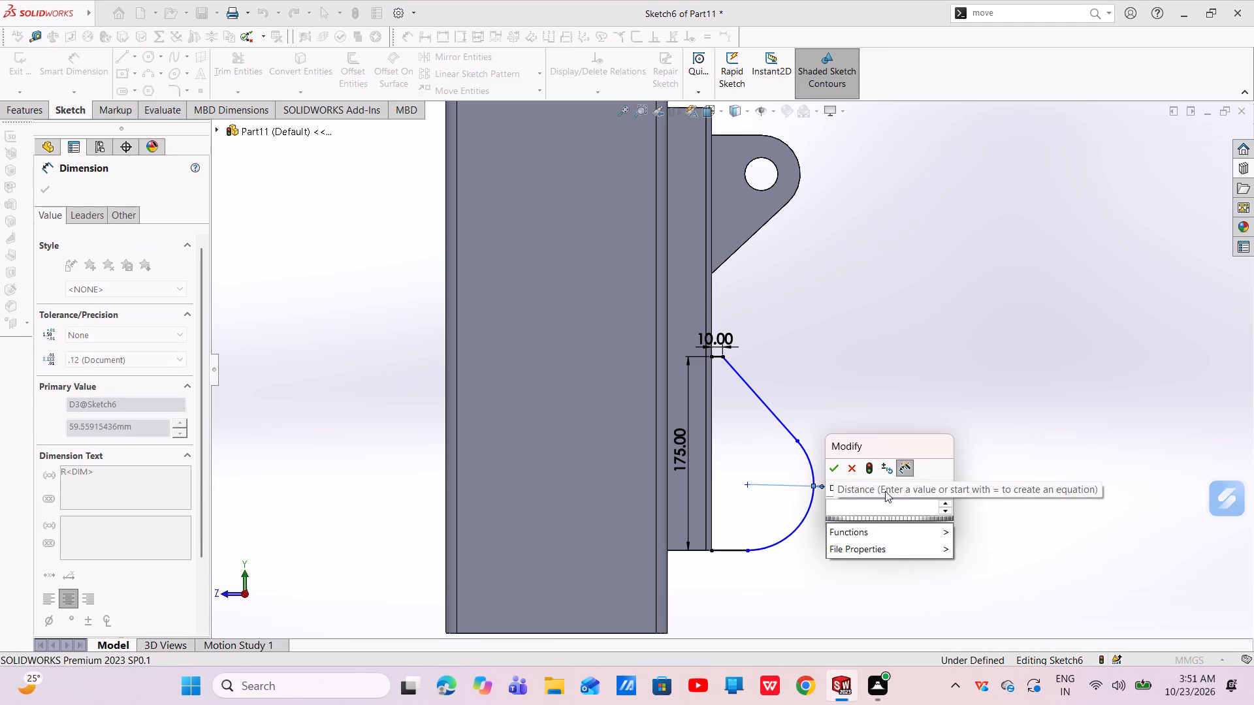
type("50")
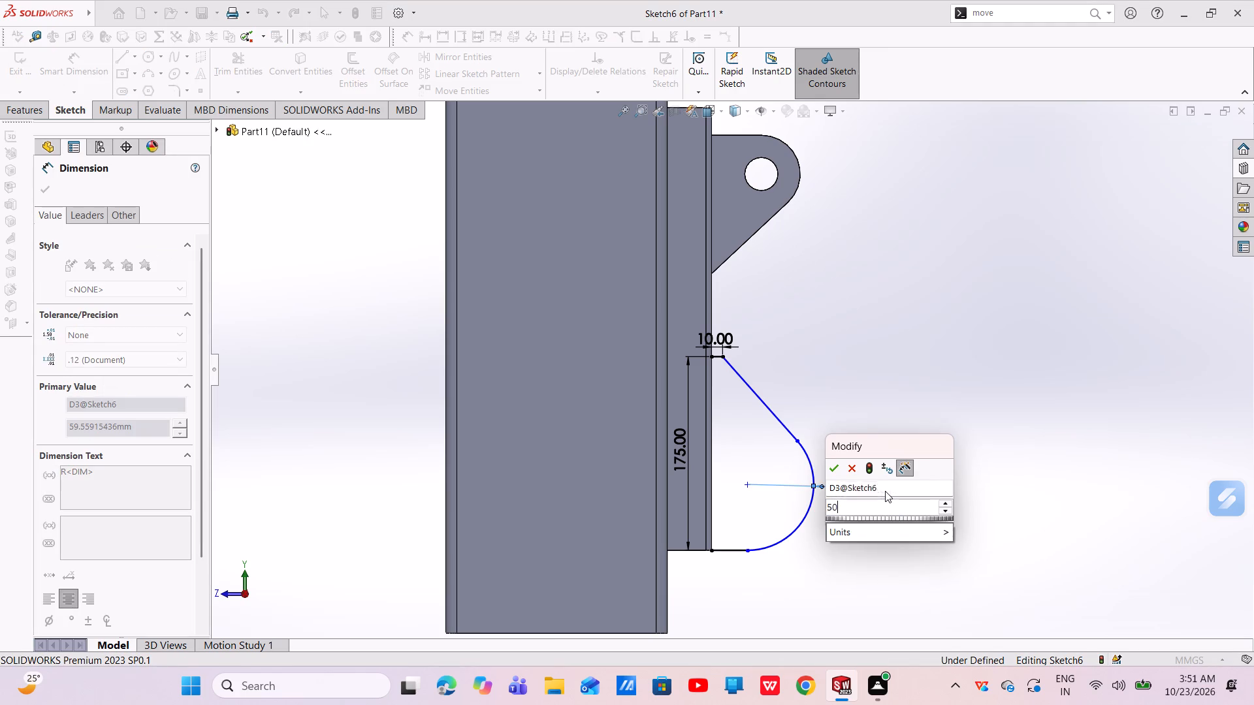
key("Return")
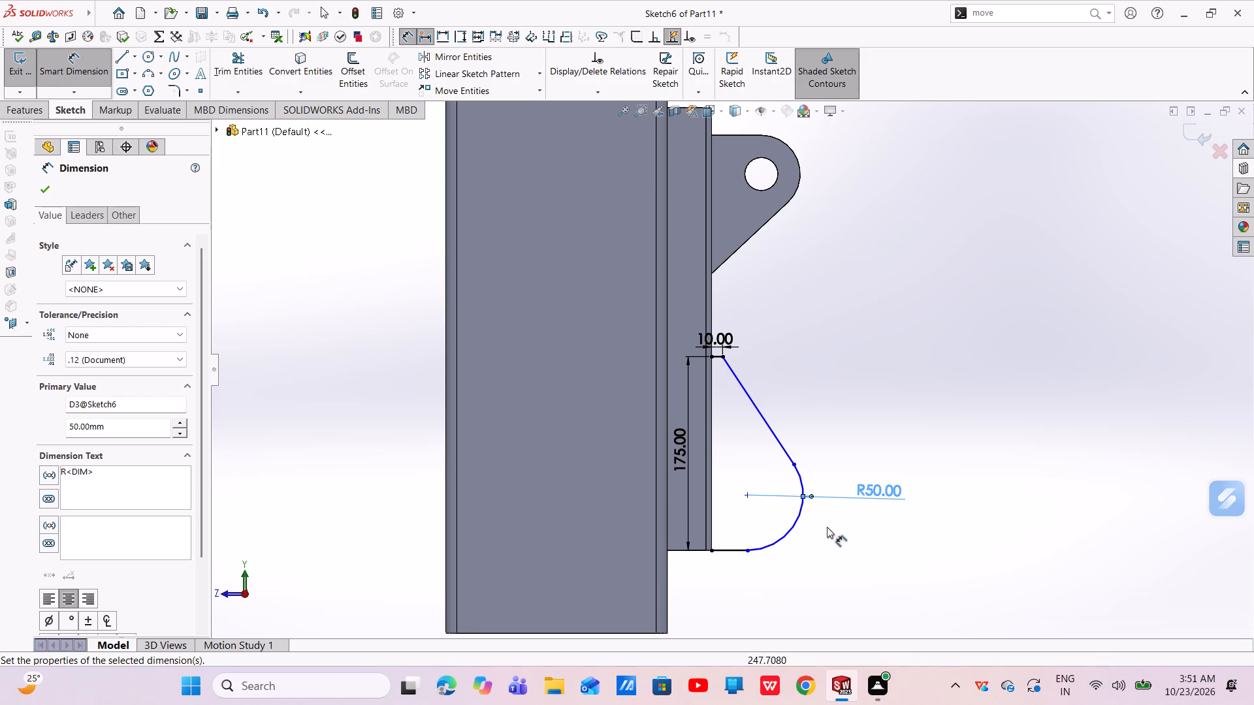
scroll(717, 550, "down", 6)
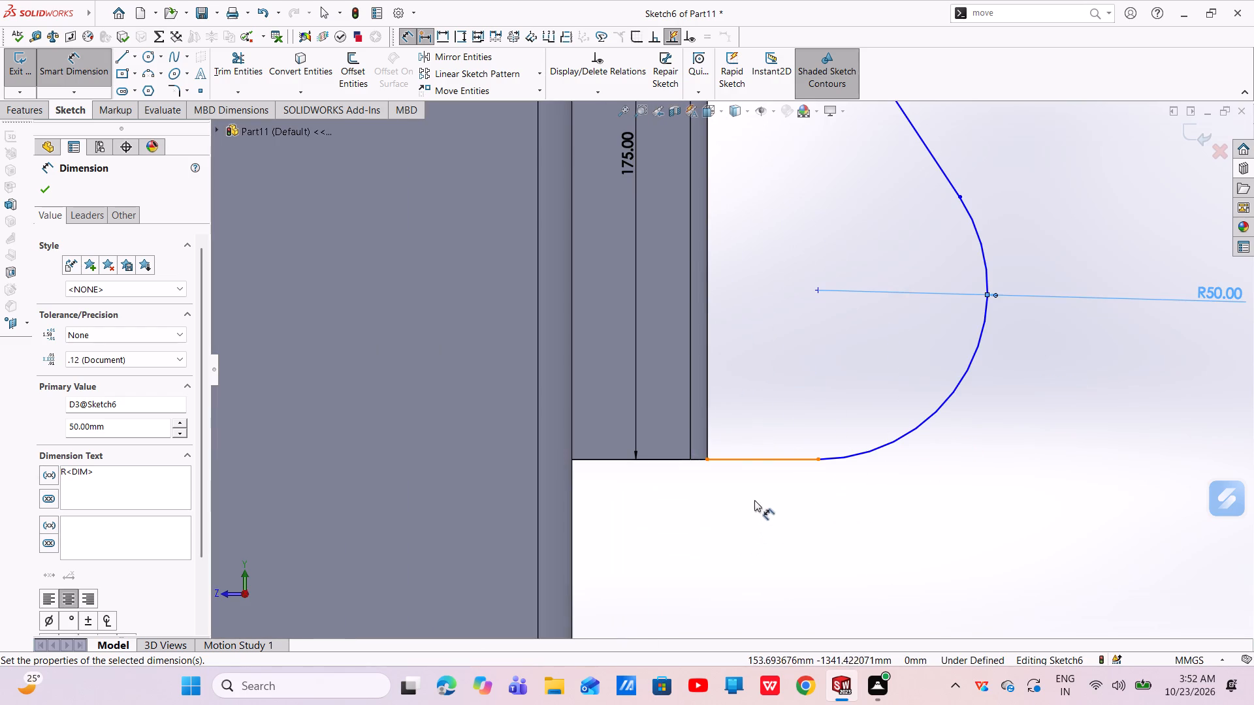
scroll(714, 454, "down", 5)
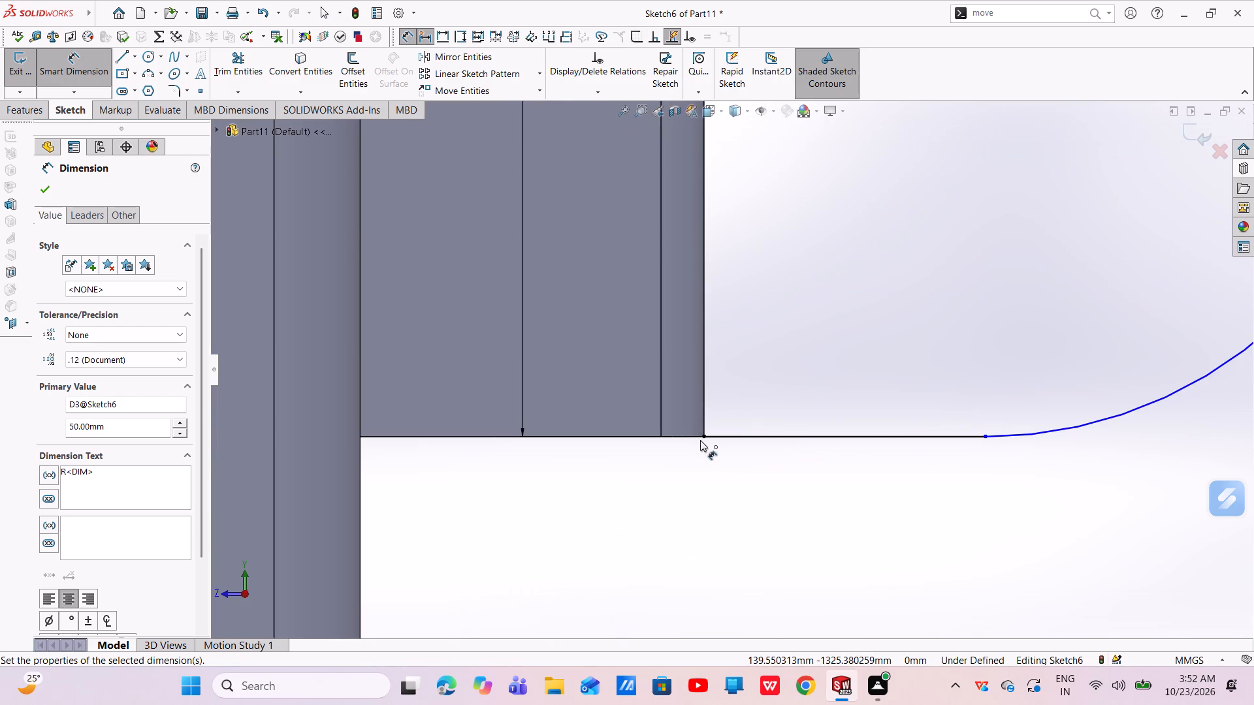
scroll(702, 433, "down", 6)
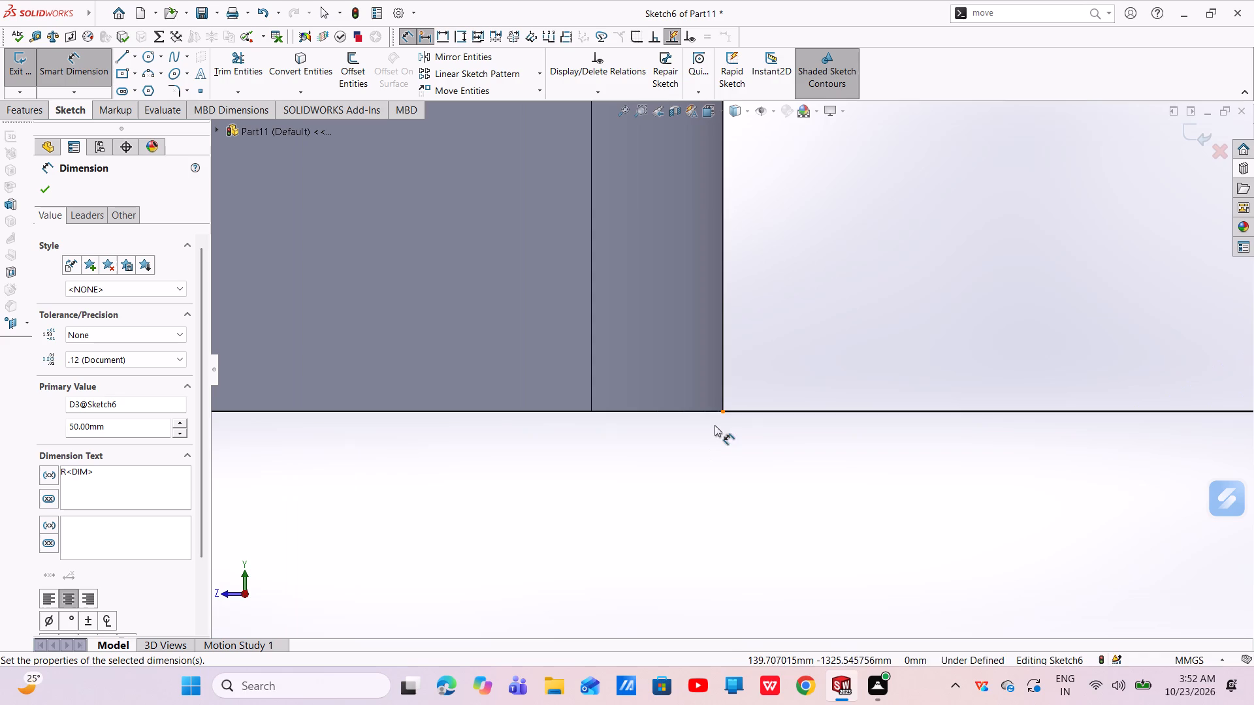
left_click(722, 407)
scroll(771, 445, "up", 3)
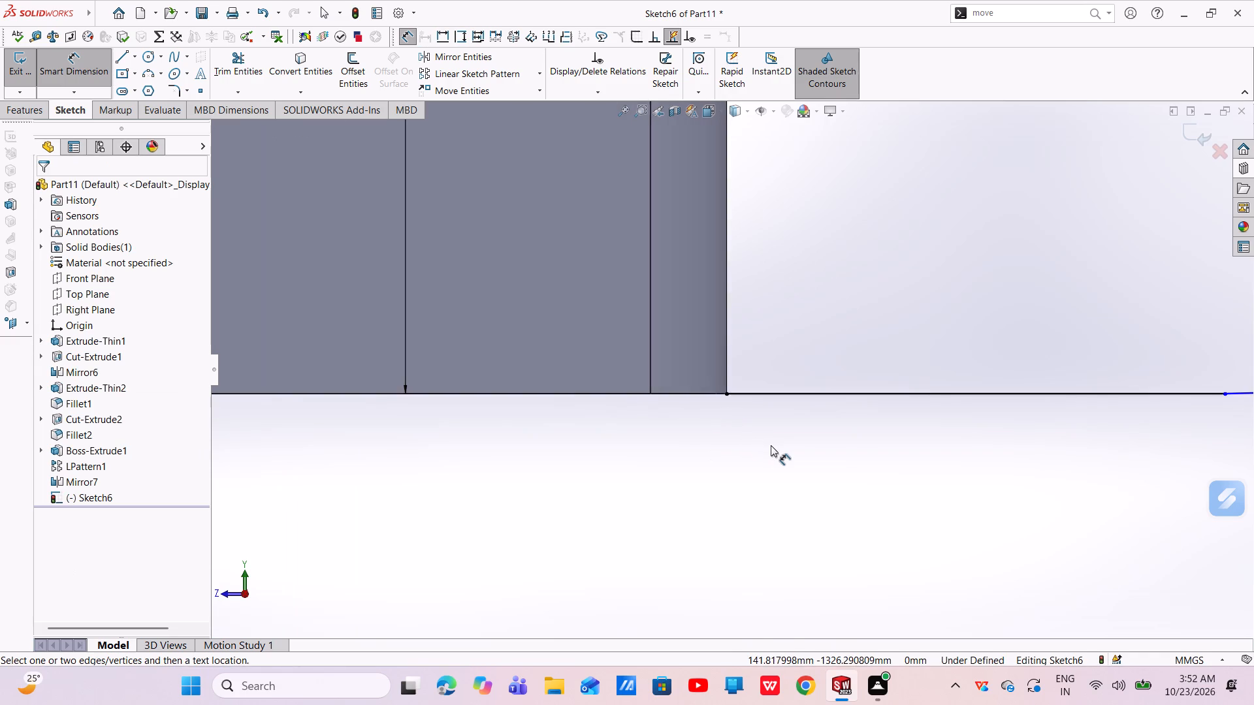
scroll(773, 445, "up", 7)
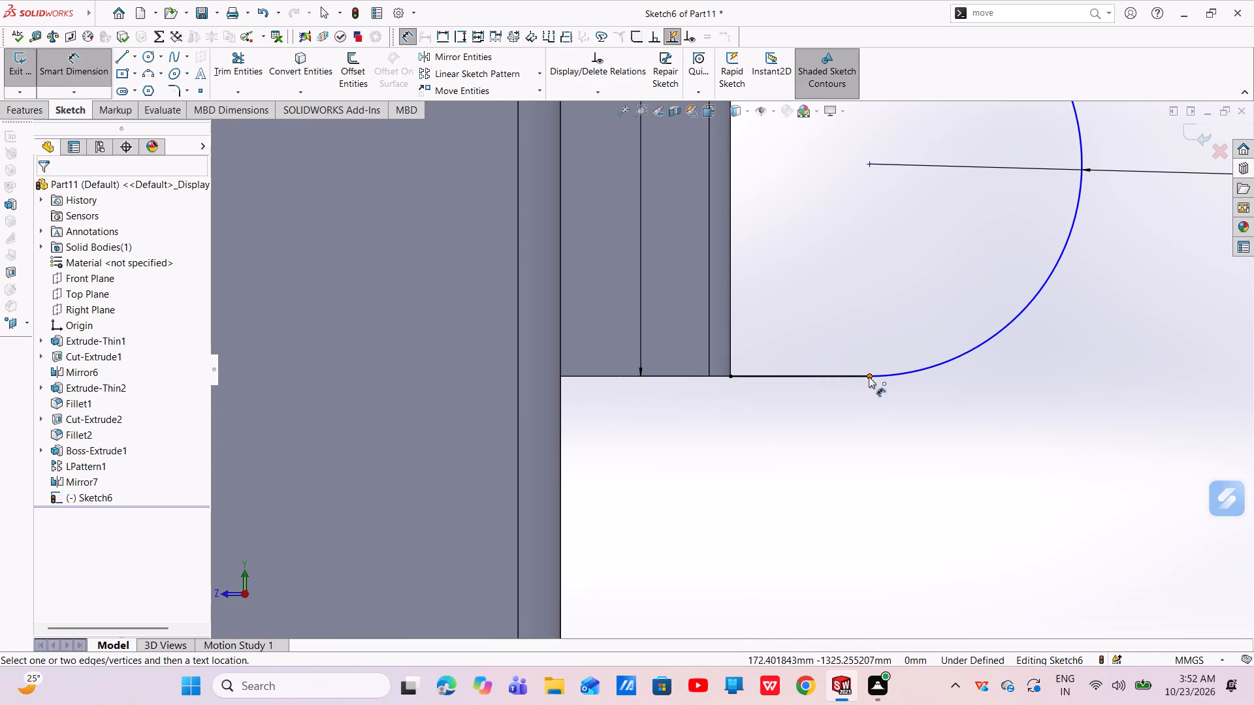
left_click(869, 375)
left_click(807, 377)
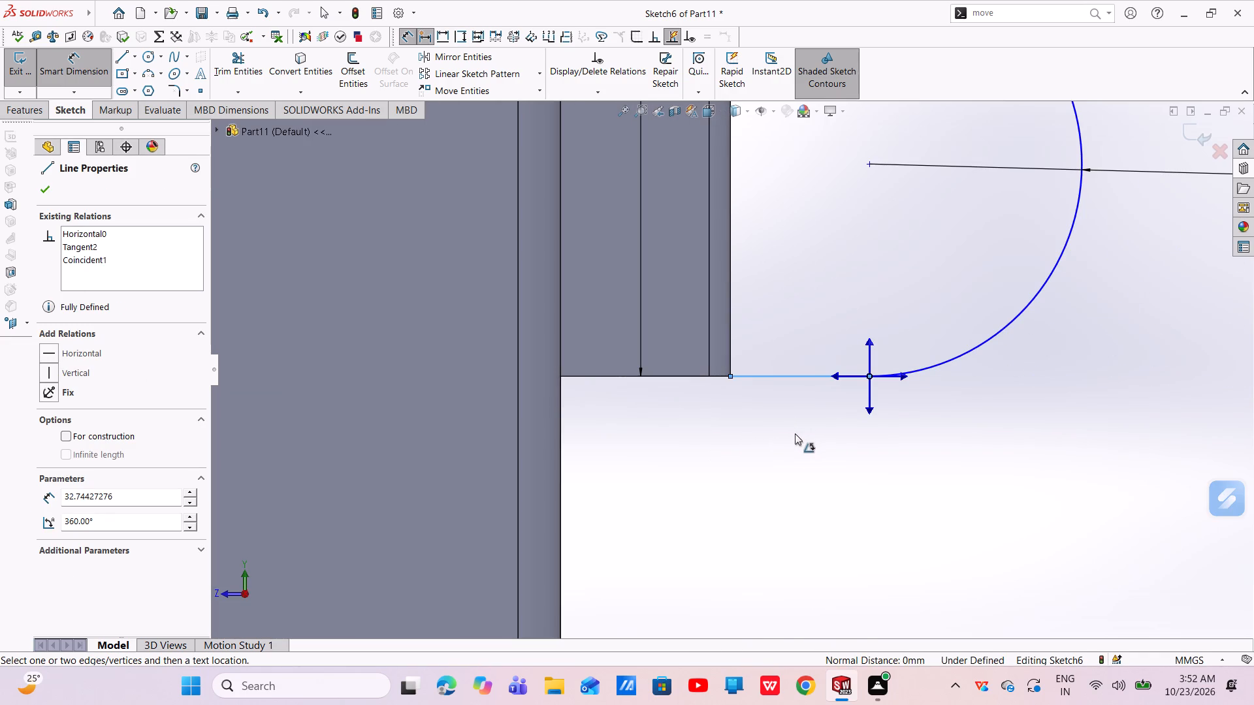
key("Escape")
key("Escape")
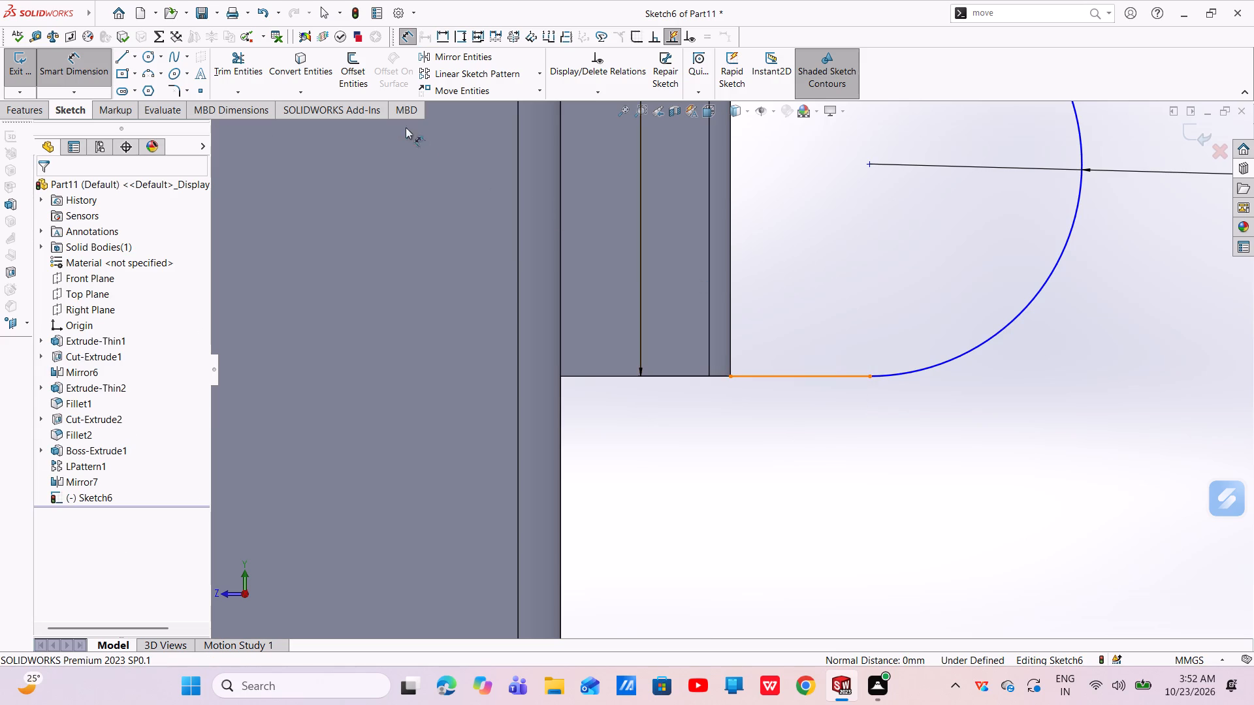
Dimension the bracket outline's bottom horizontal line at 75 mm long.
left_click(774, 375)
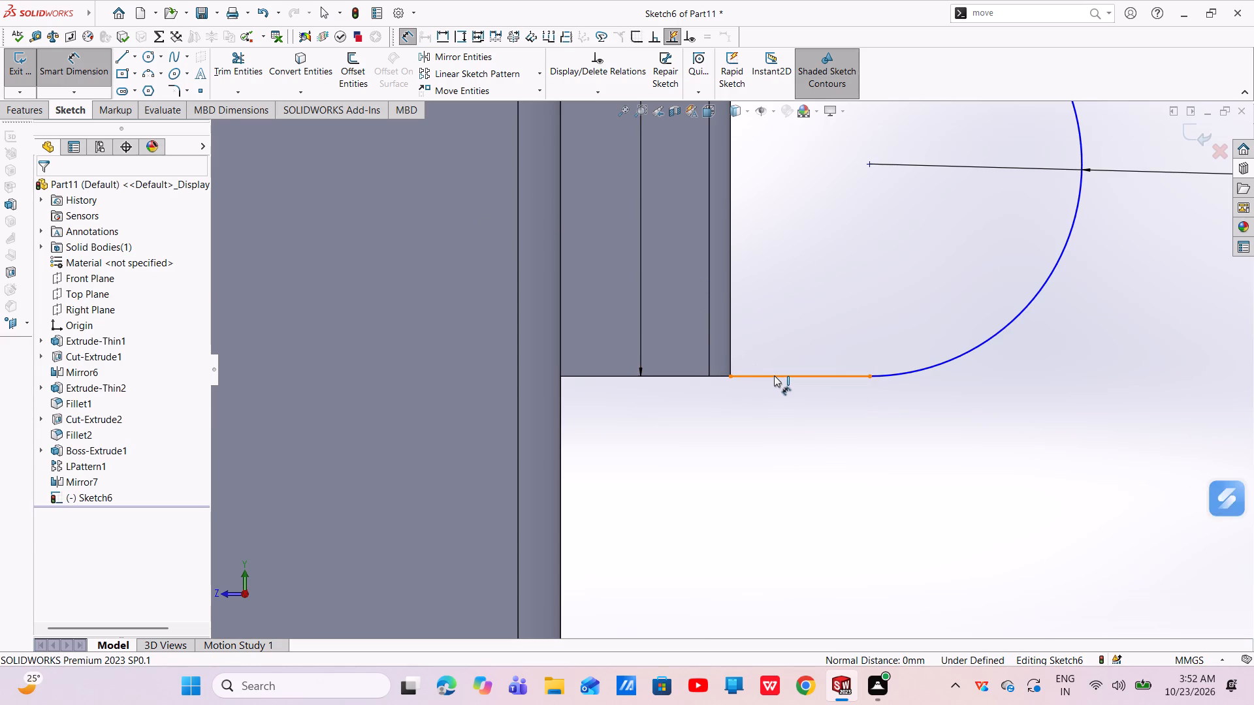
left_click(780, 428)
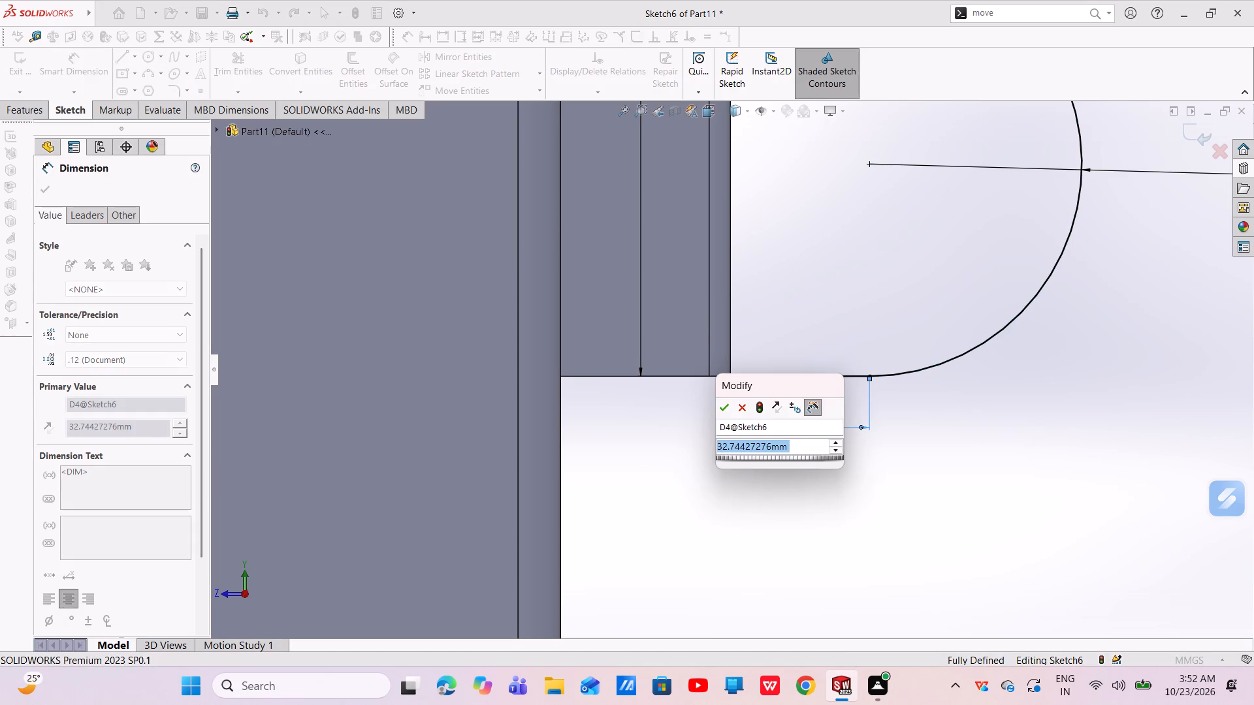
key("BackSpace")
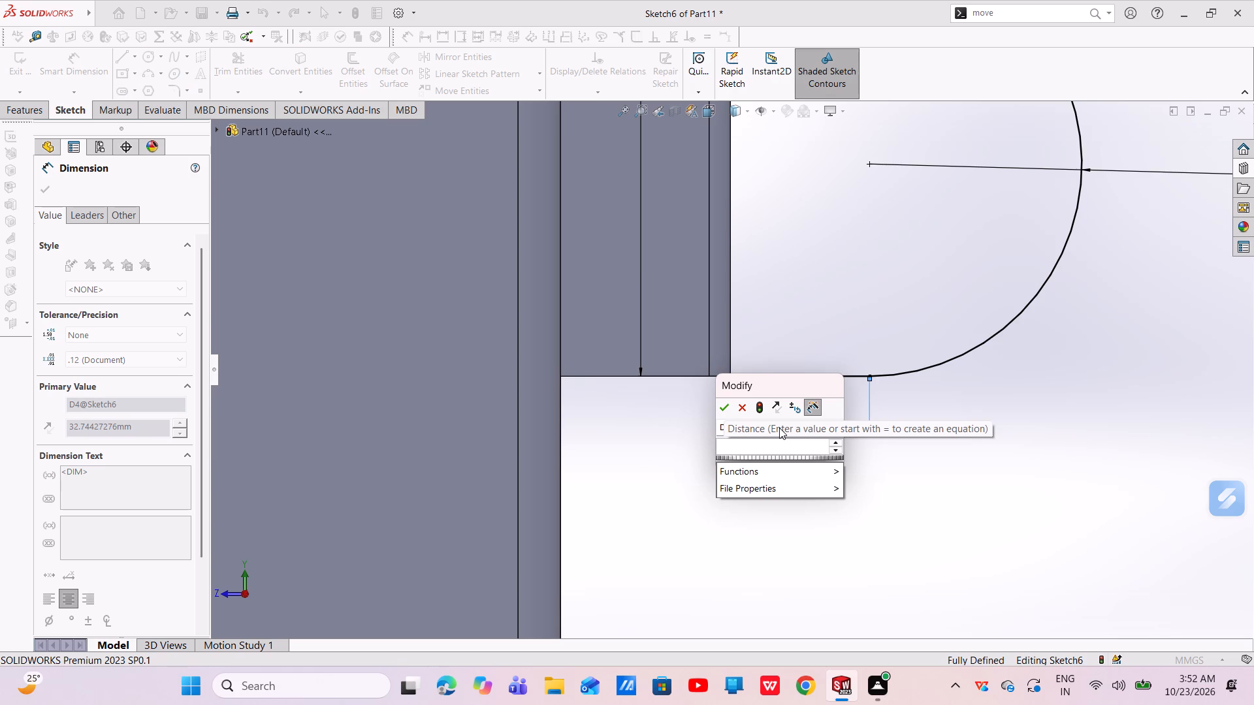
key("plus")
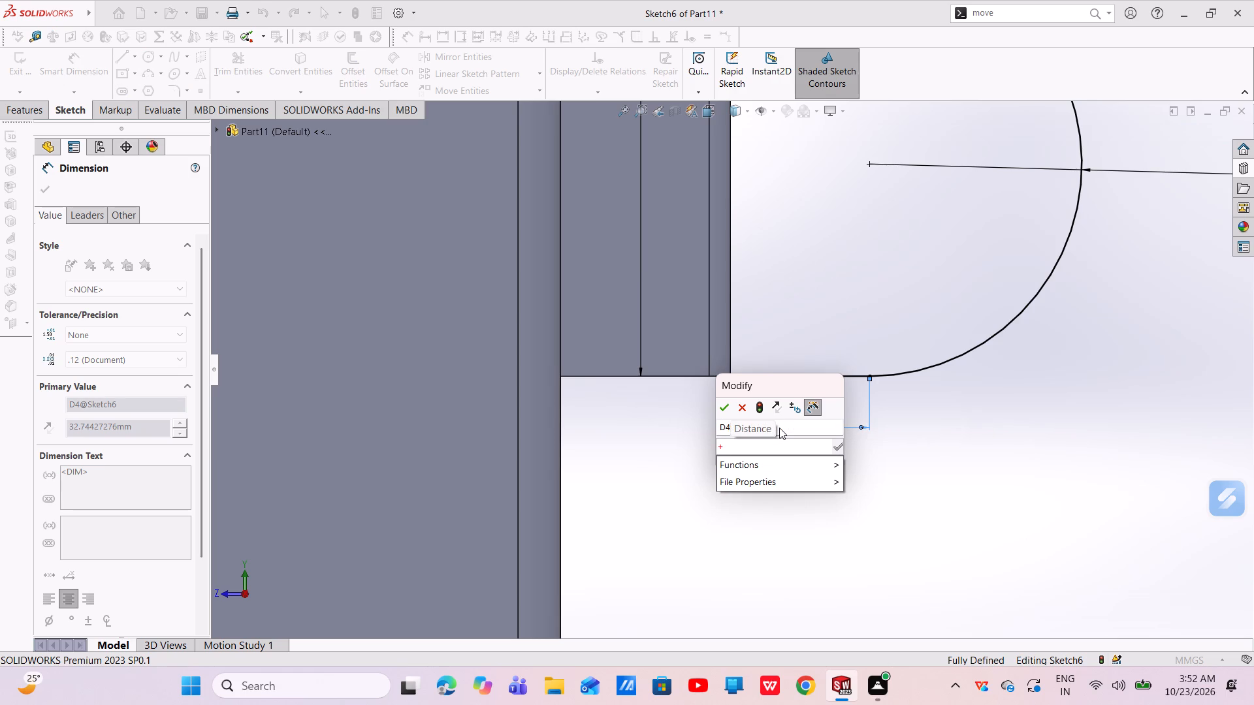
key("BackSpace")
type("75")
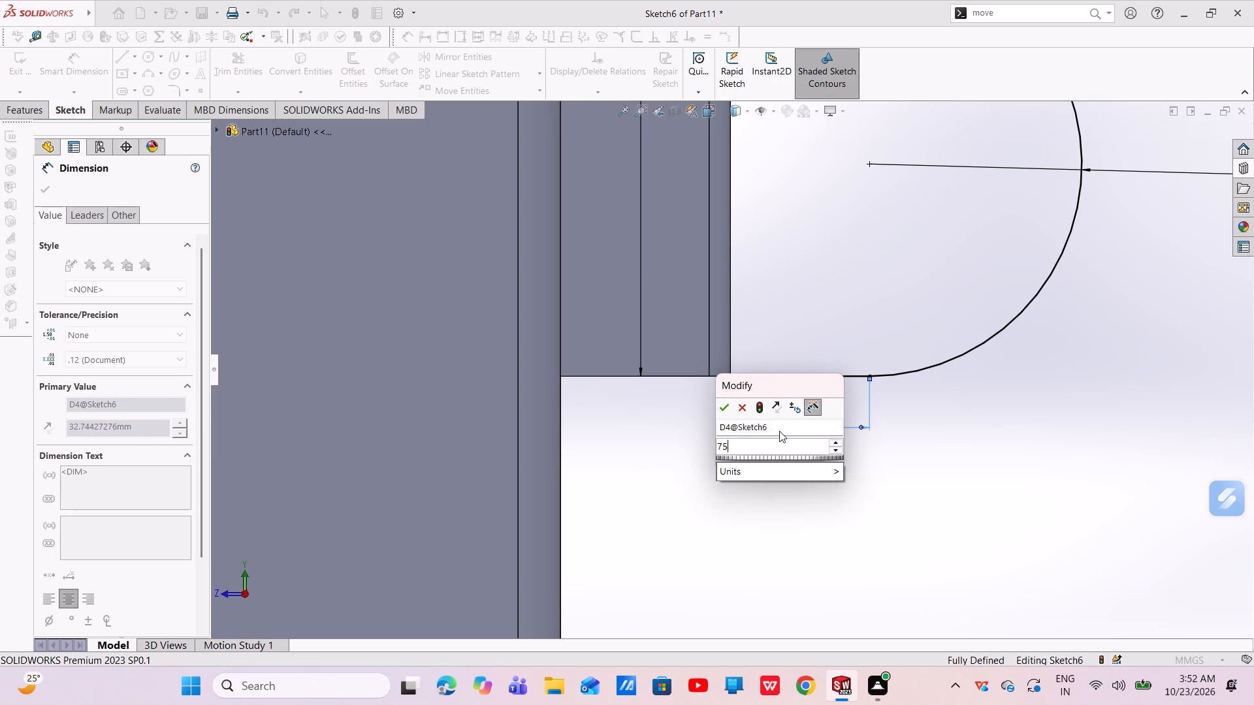
key("Return")
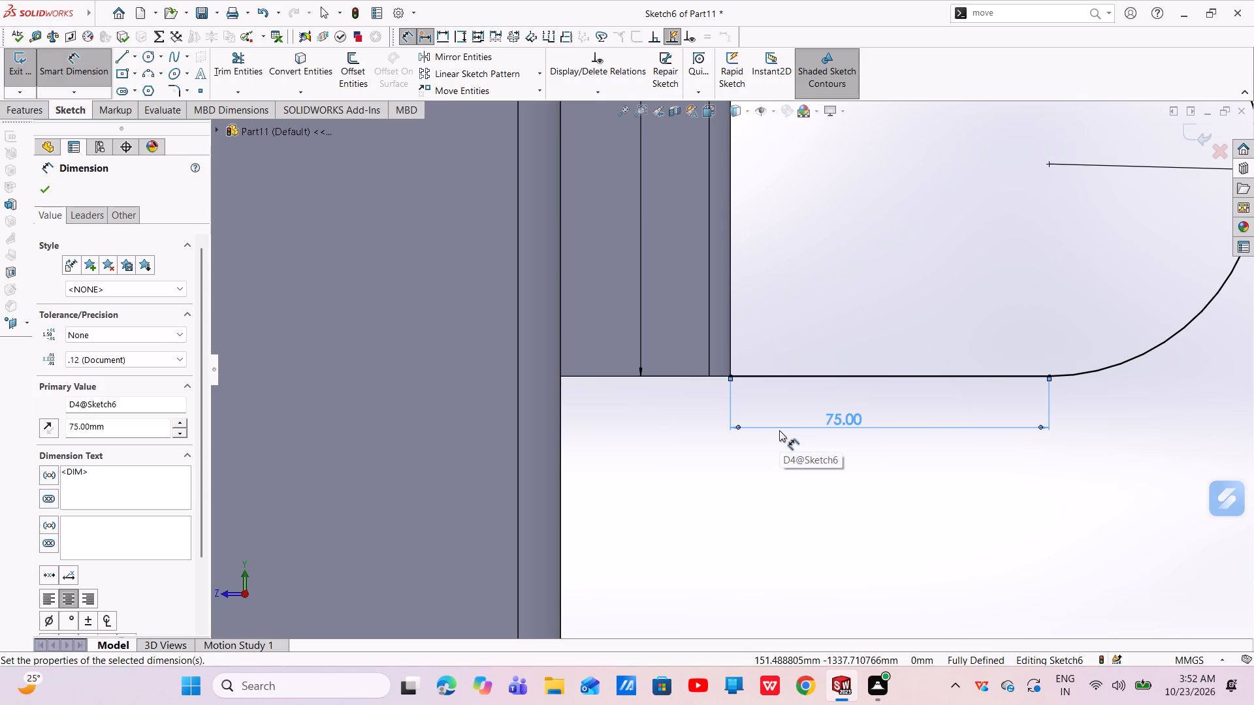
scroll(944, 435, "up", 6)
scroll(865, 325, "down", 4)
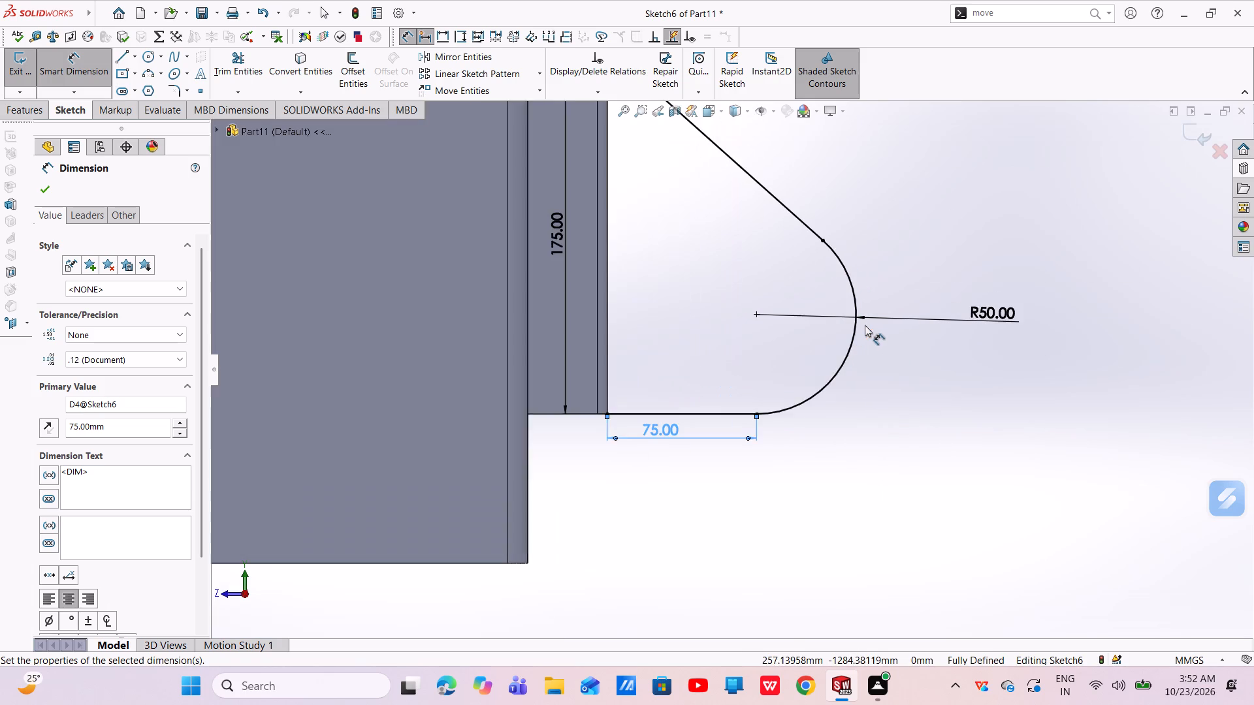
left_click(56, 185)
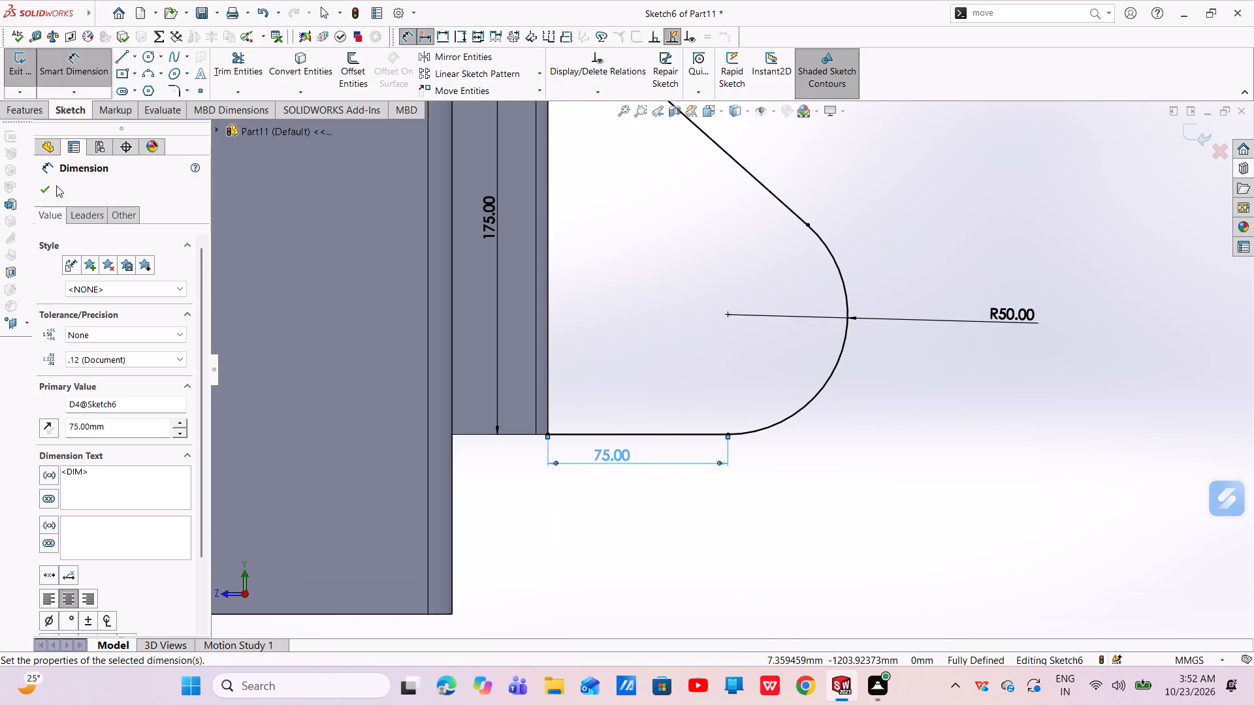
left_click(44, 189)
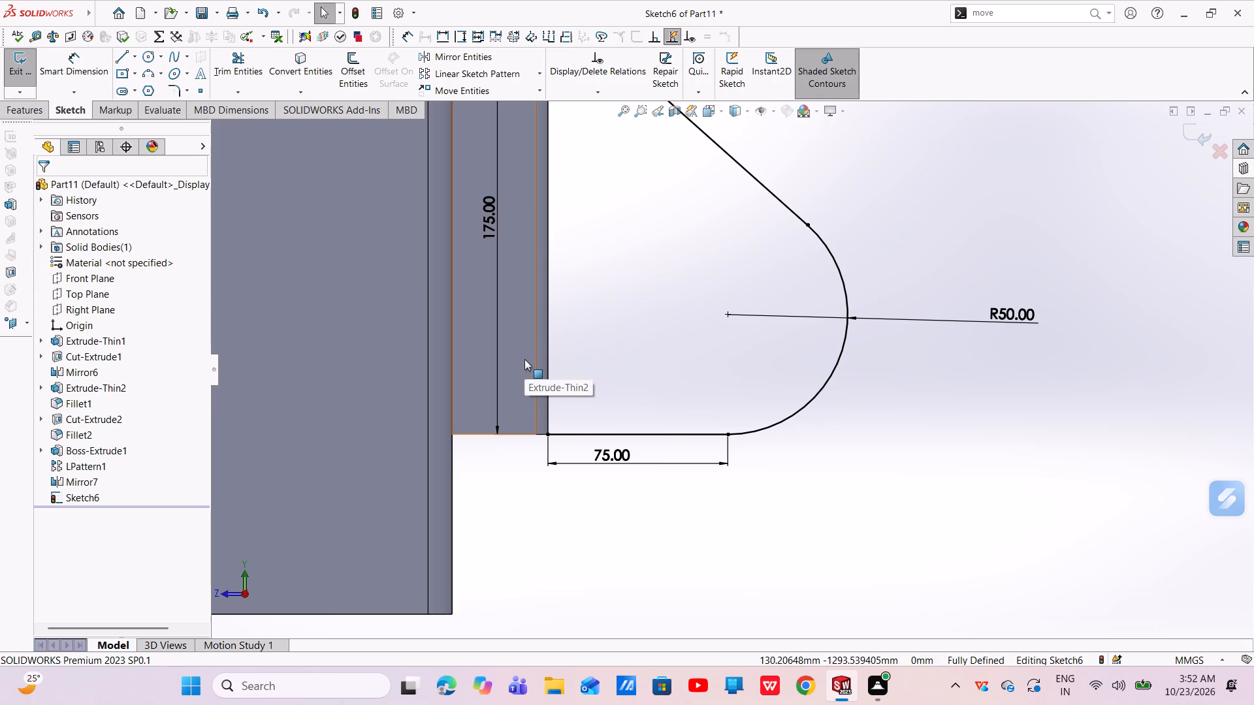
Sketch a 30 mm diameter circle centred on the centre point of the bracket outline's arc.
left_click(148, 56)
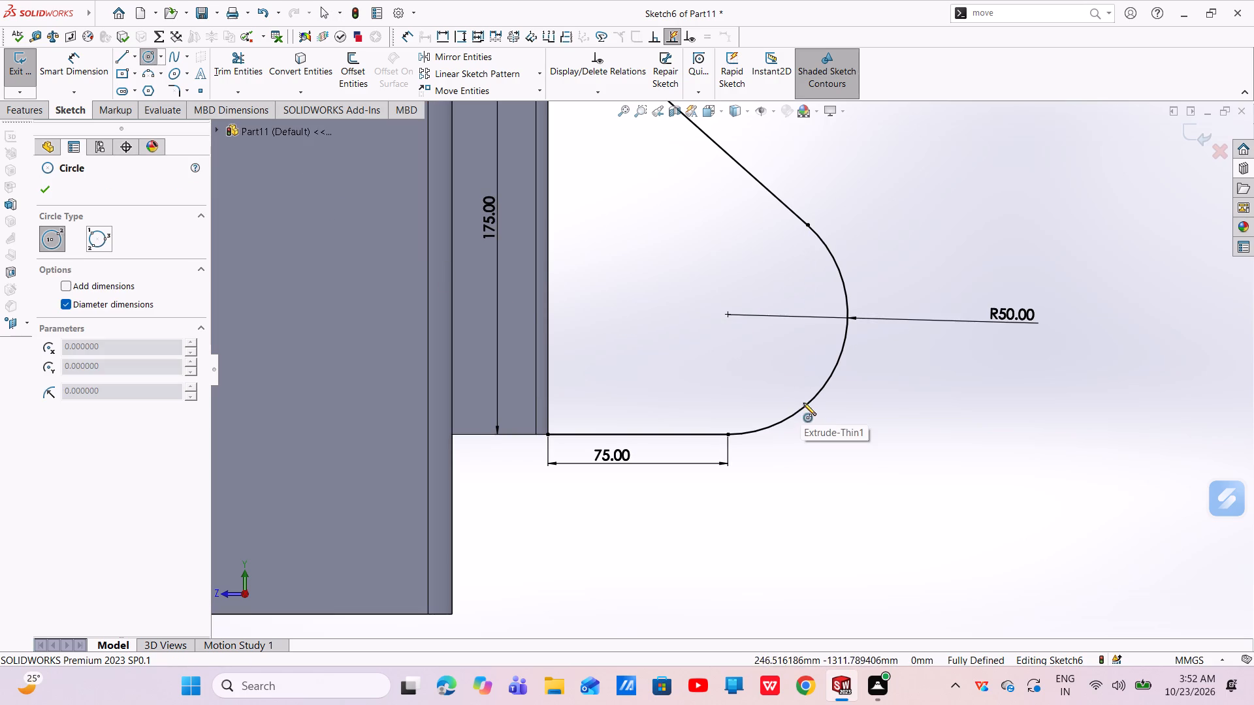
left_click(729, 311)
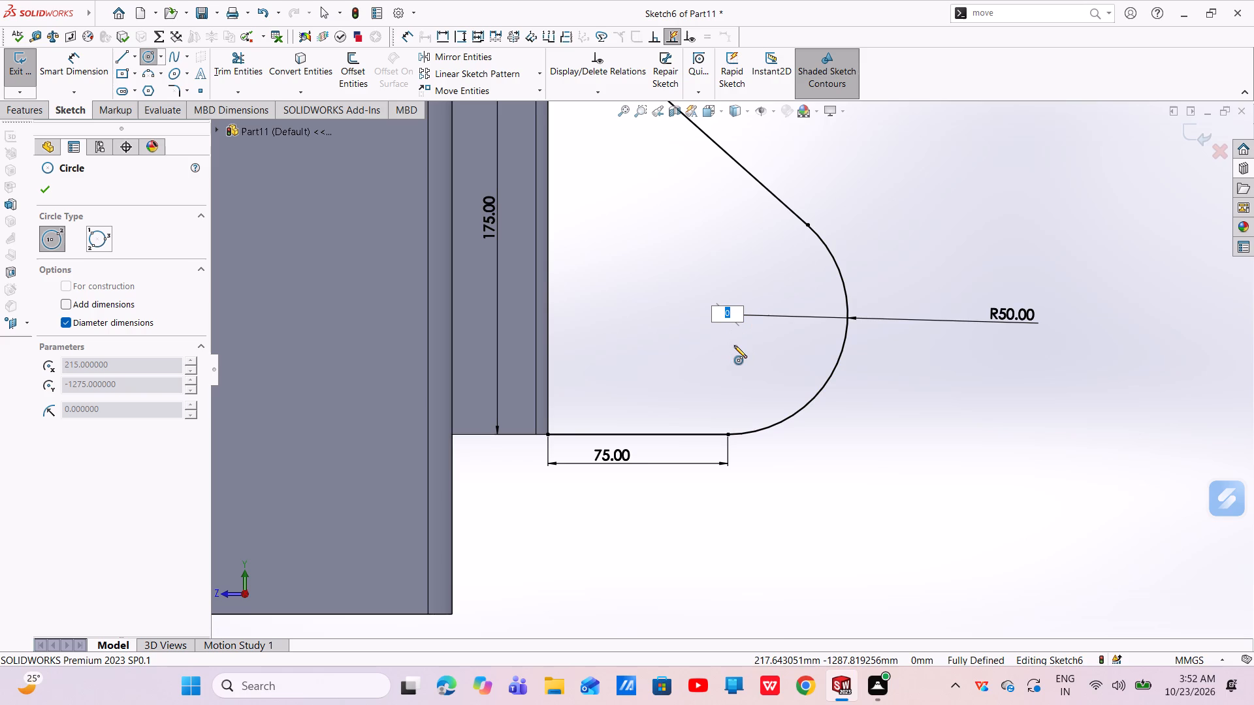
type("30")
key("Return")
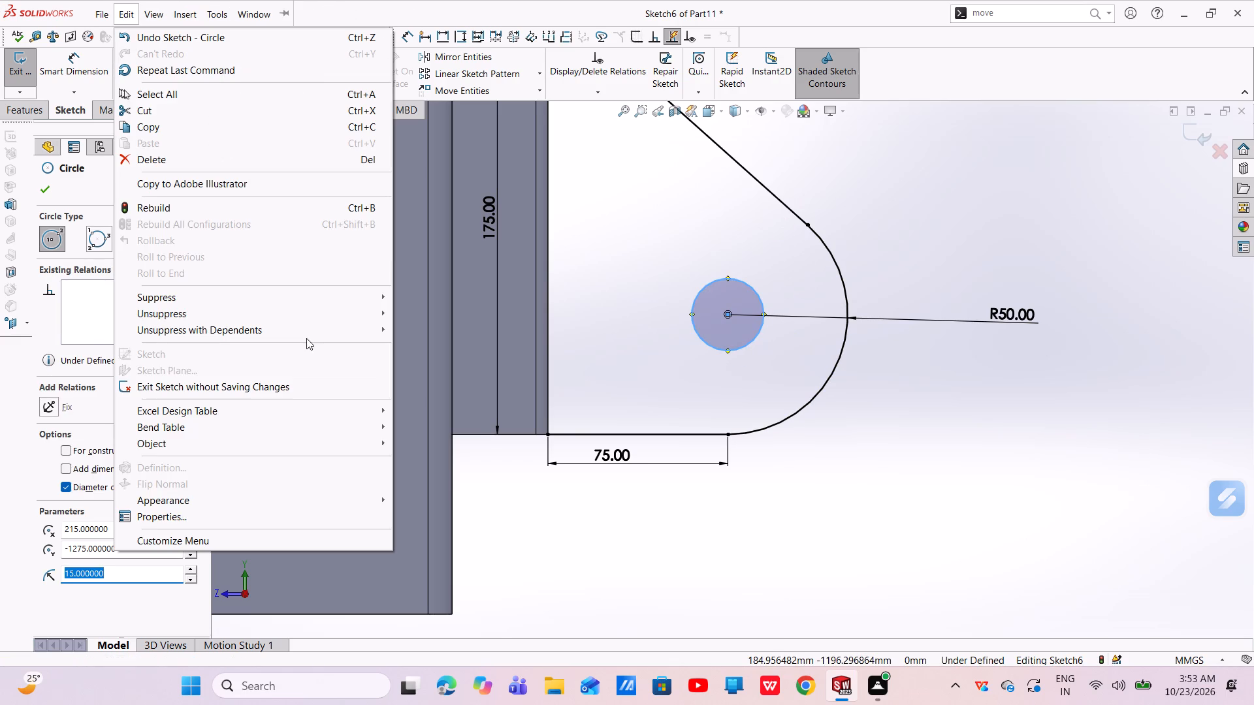
left_click(789, 537)
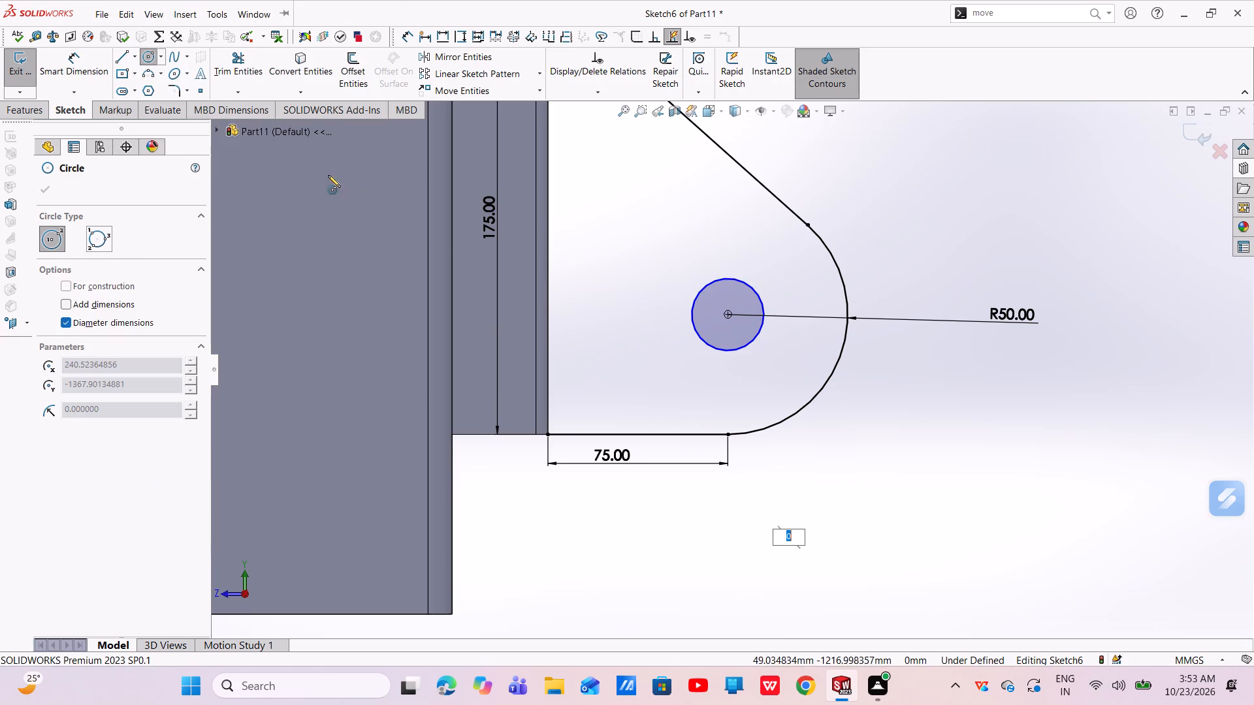
Dimension the hole circle in the bracket sketch at 30 mm diameter.
left_click(69, 72)
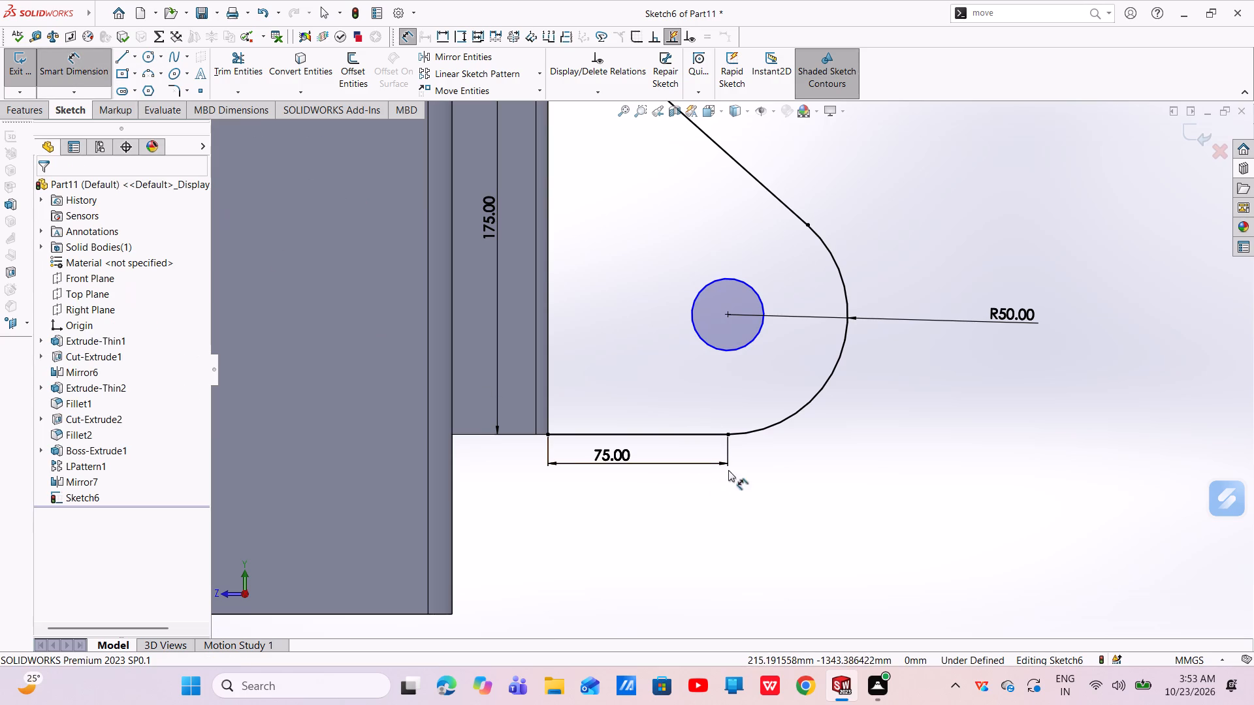
left_click(738, 347)
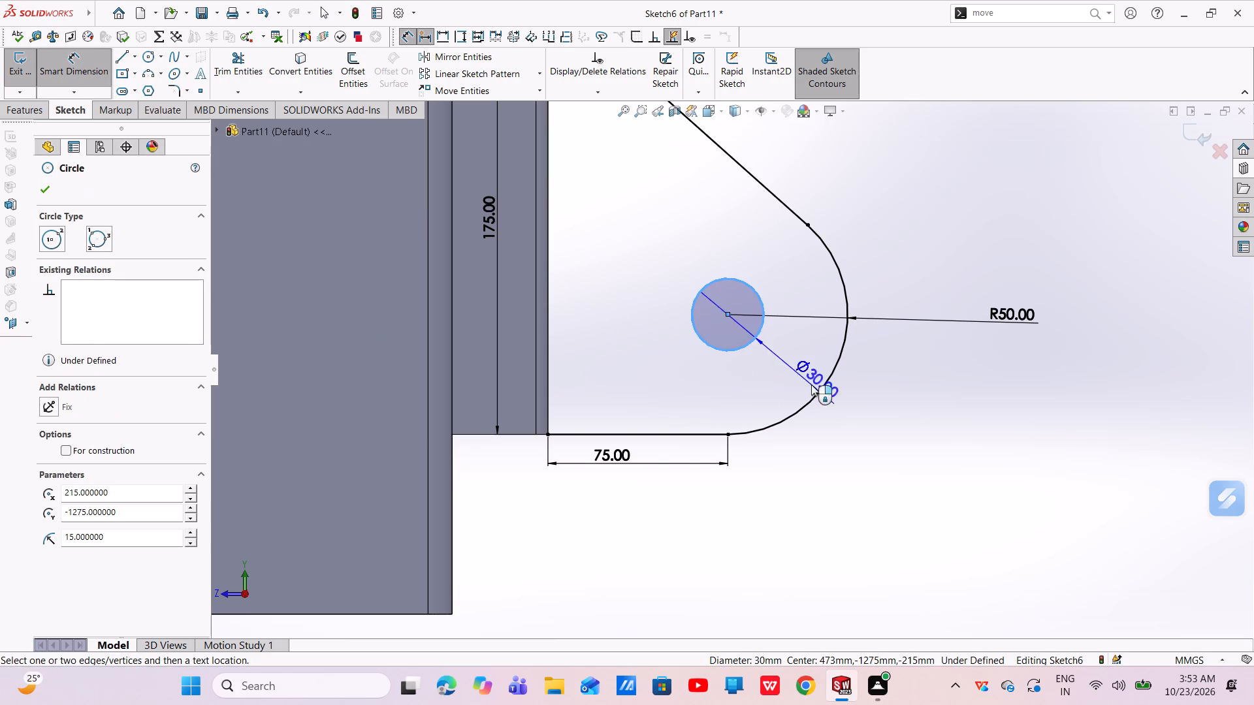
left_click(891, 388)
right_click(889, 386)
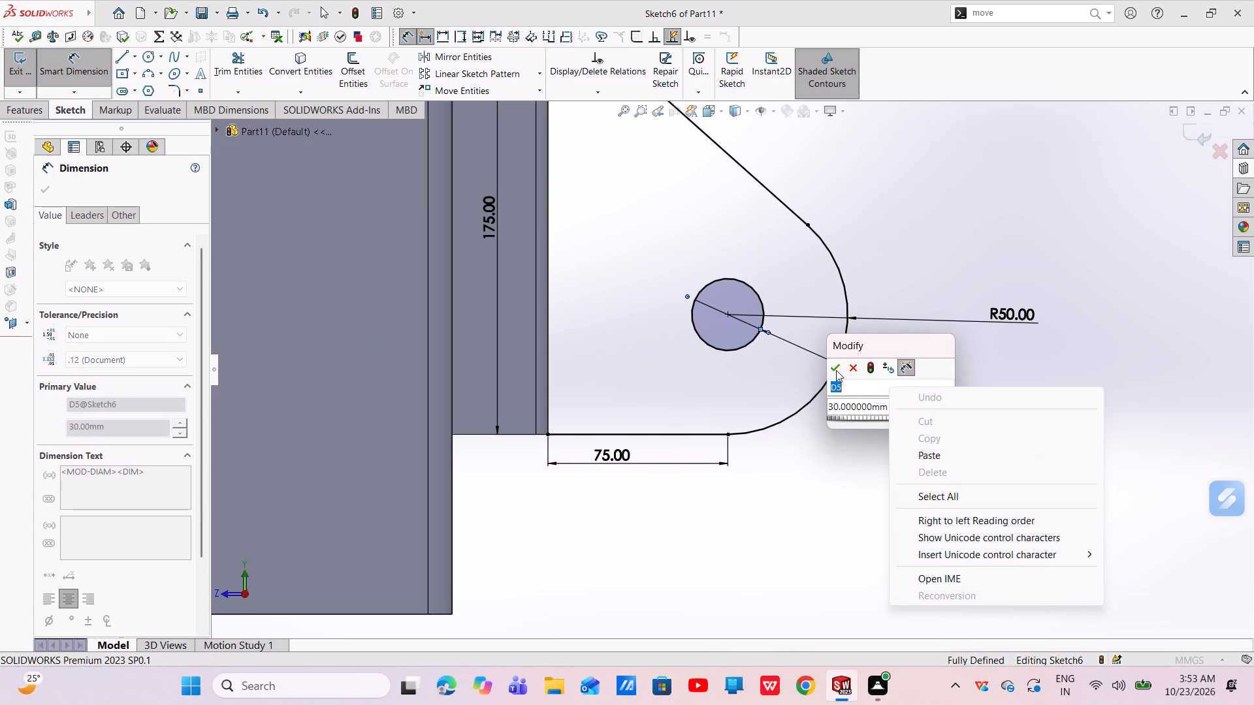
left_click(837, 365)
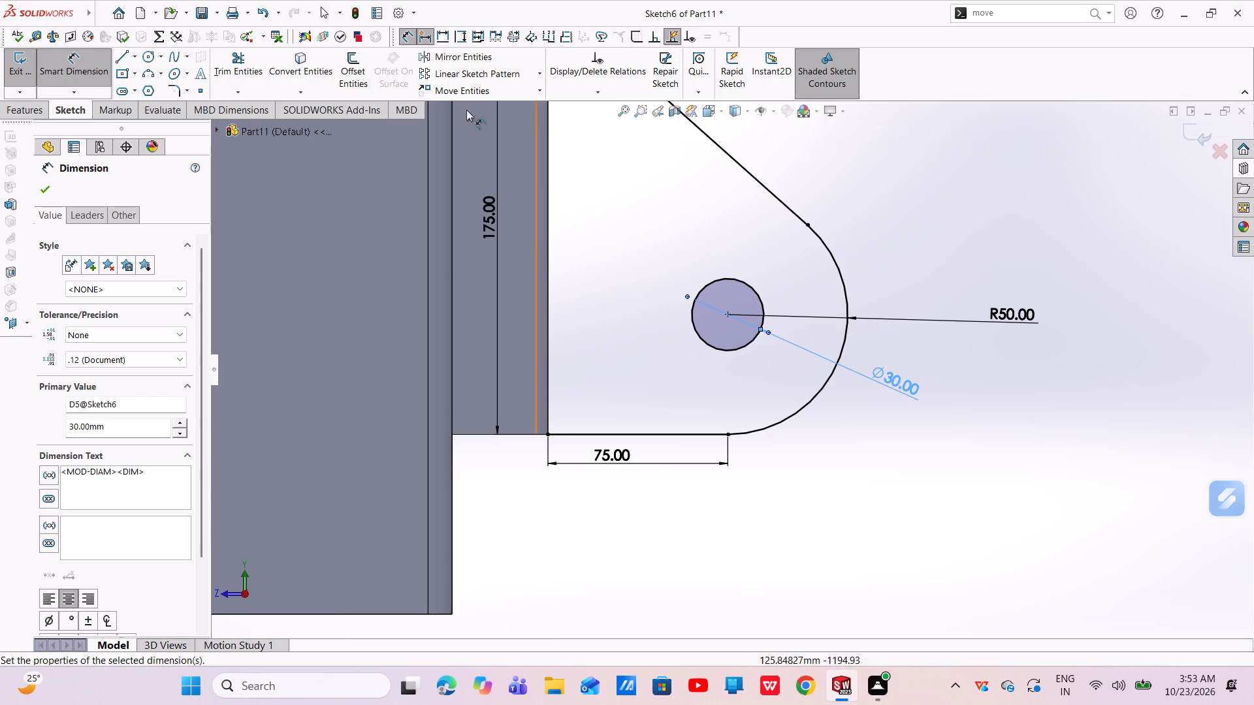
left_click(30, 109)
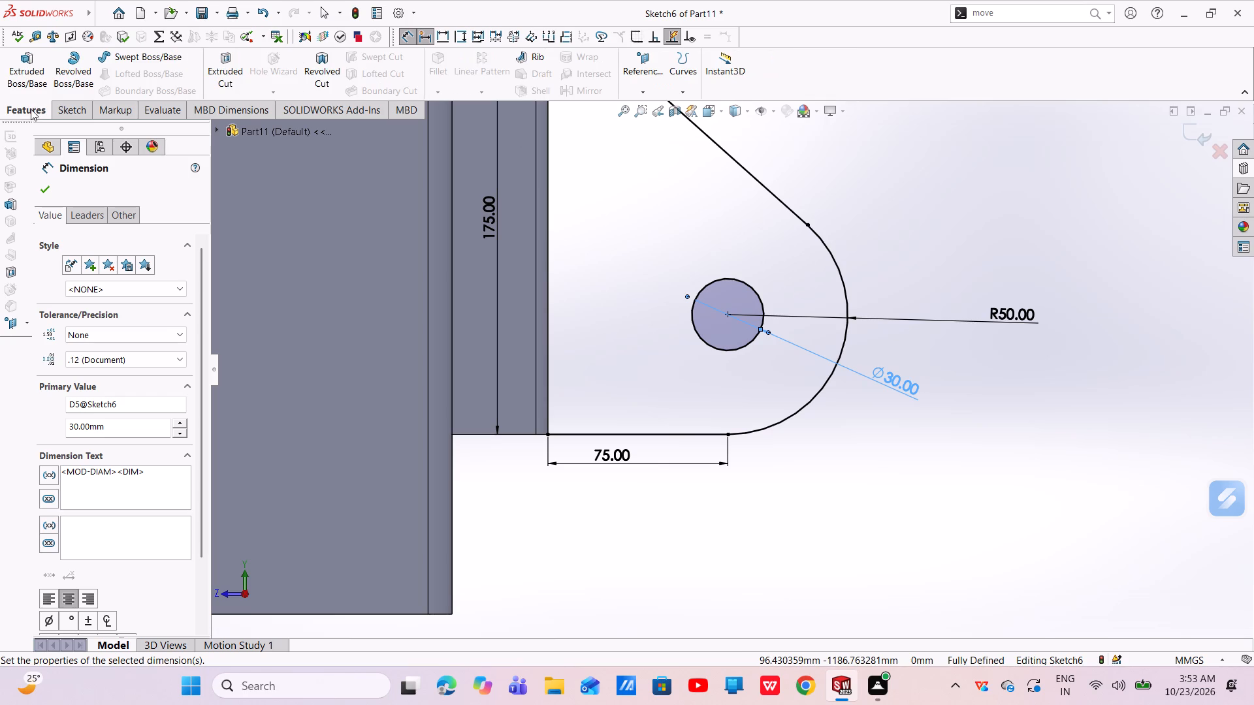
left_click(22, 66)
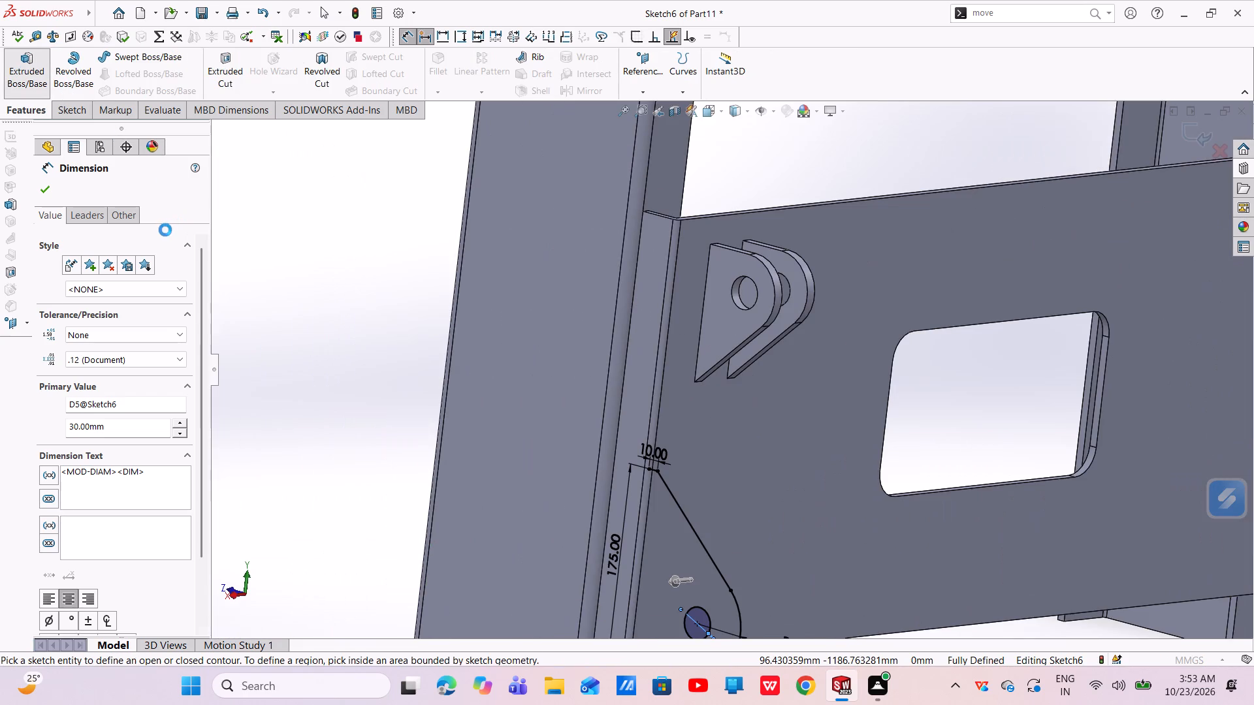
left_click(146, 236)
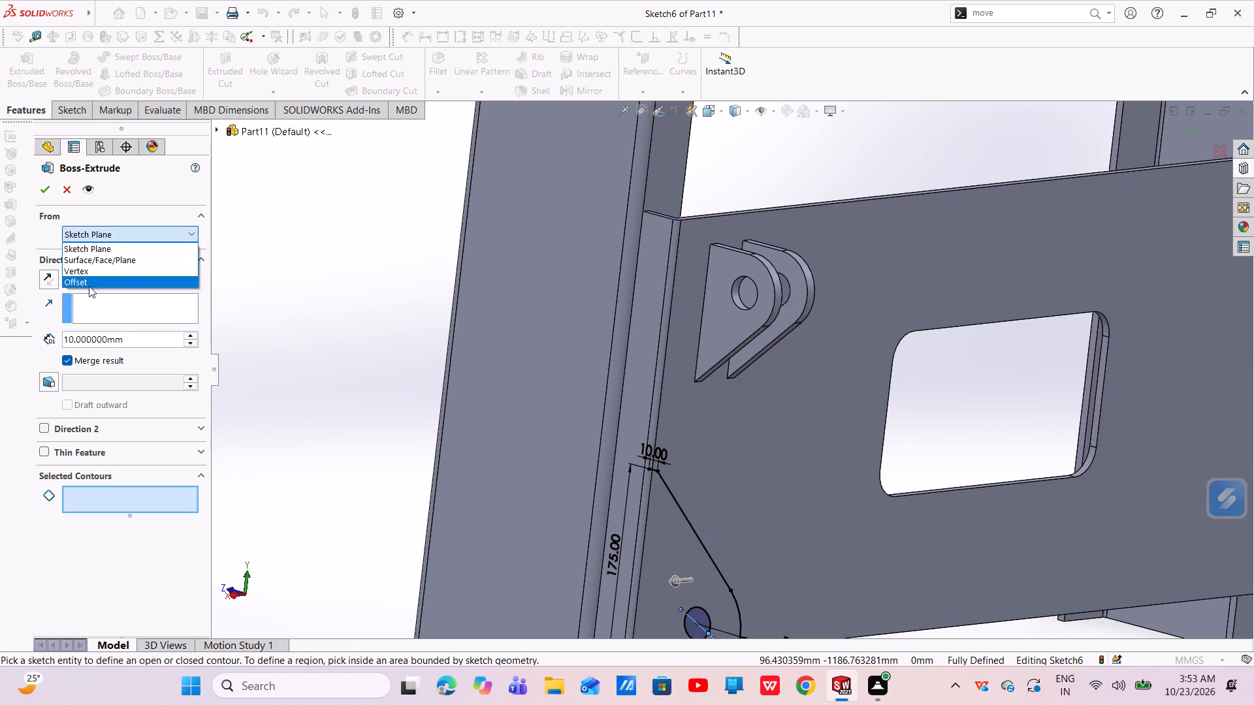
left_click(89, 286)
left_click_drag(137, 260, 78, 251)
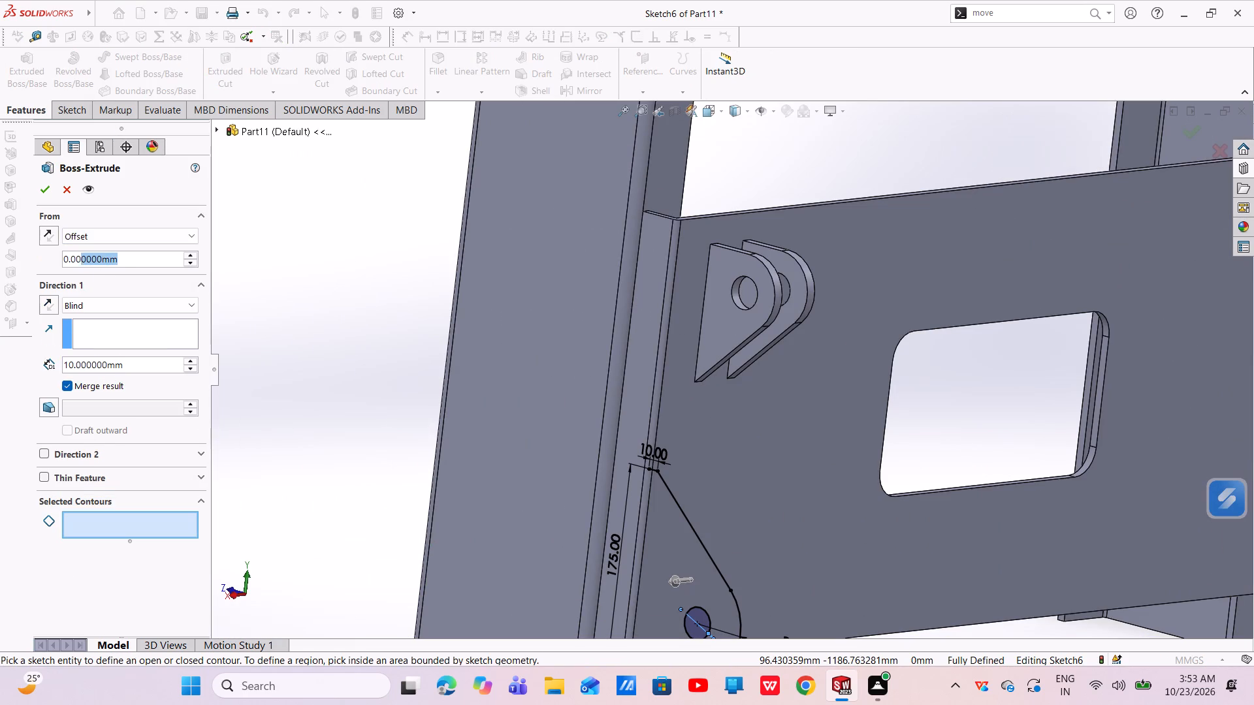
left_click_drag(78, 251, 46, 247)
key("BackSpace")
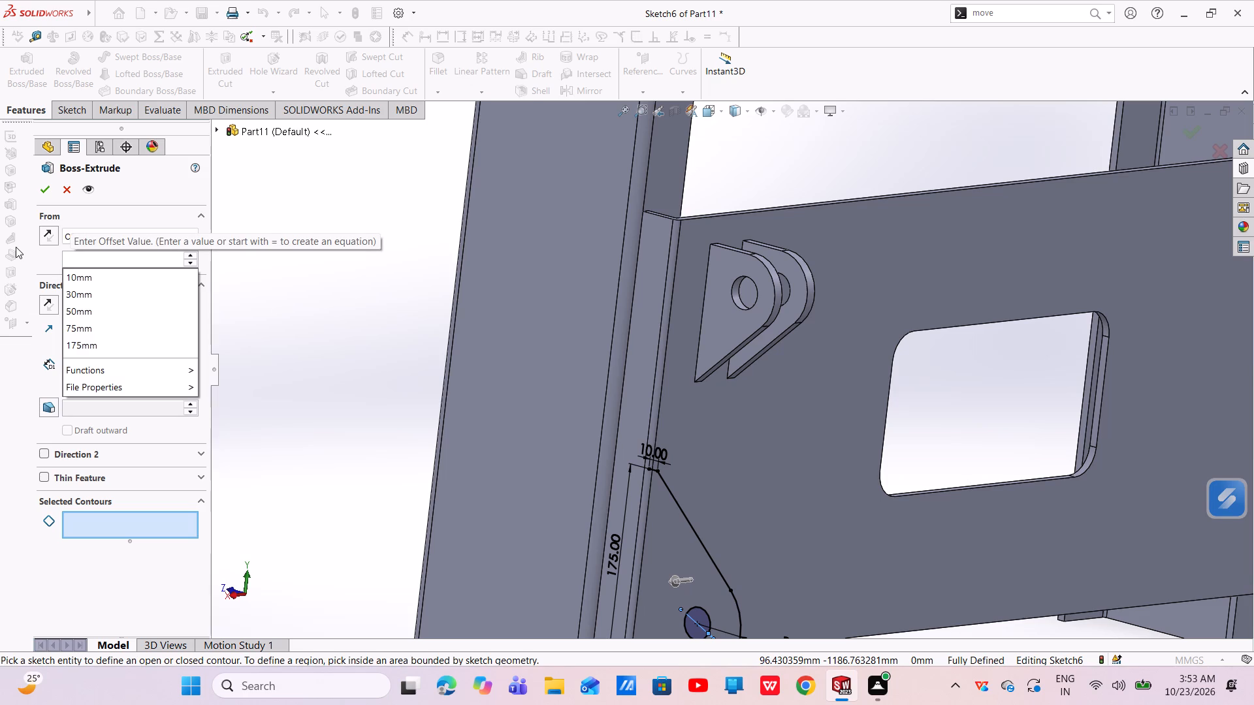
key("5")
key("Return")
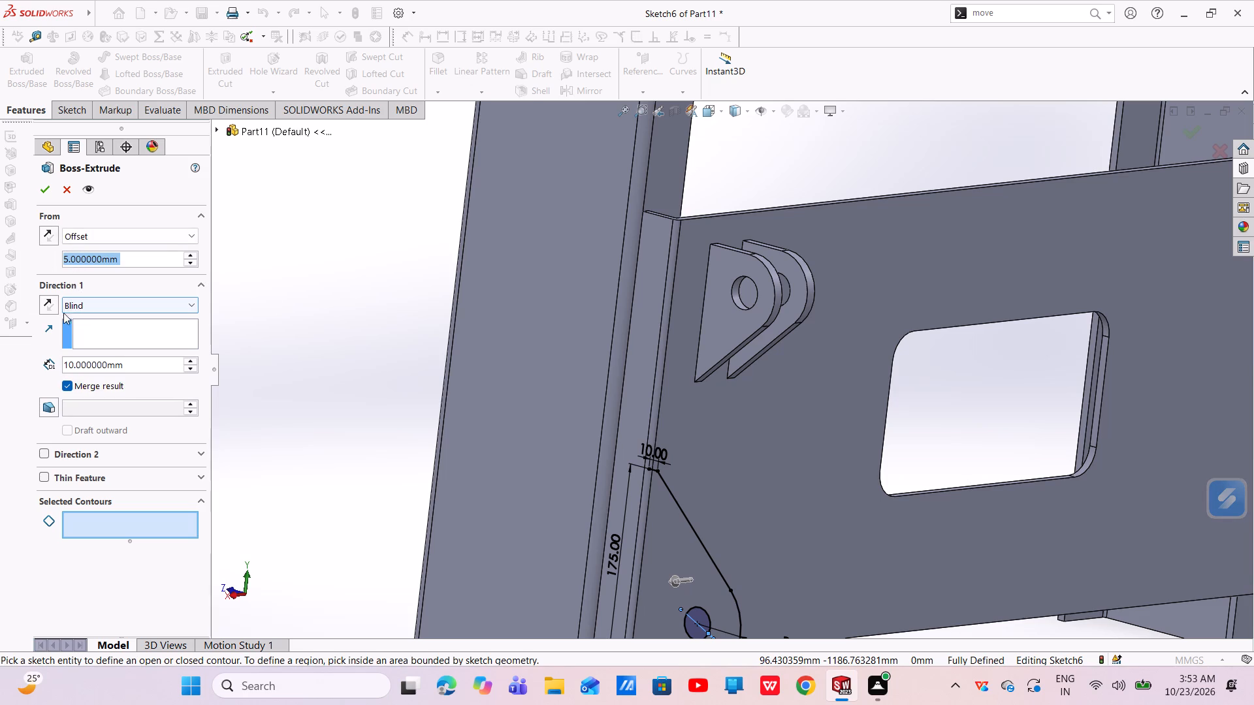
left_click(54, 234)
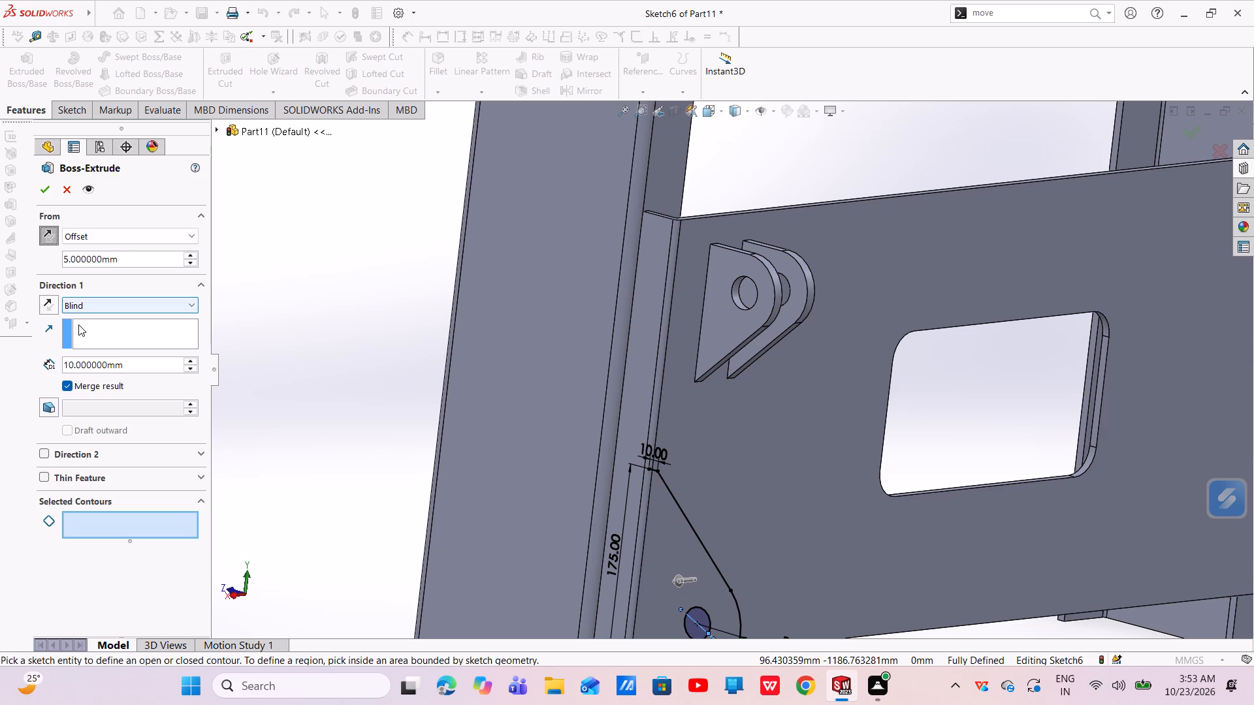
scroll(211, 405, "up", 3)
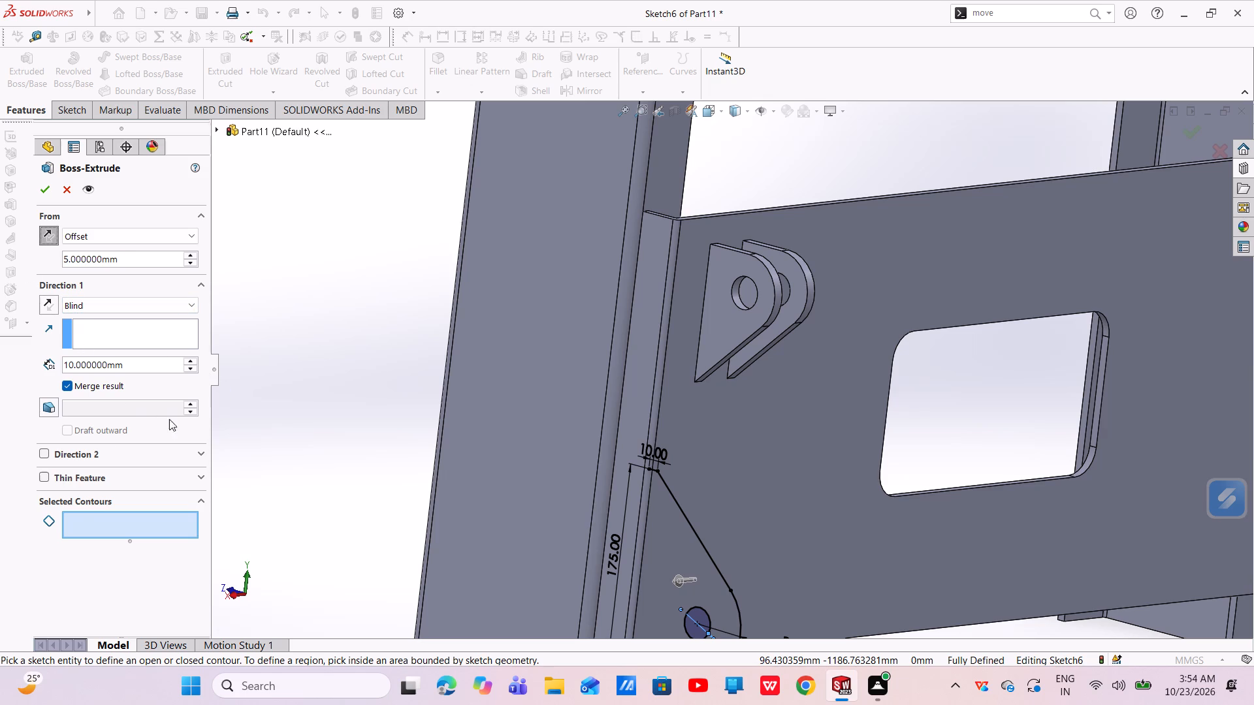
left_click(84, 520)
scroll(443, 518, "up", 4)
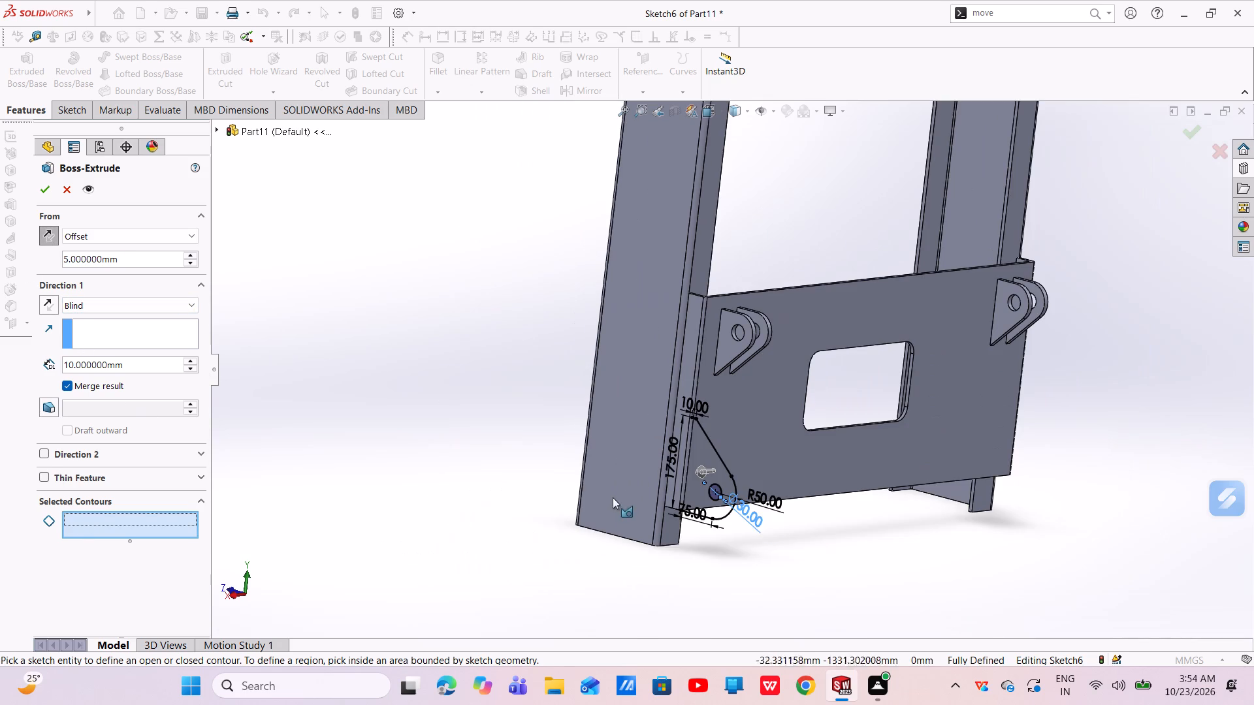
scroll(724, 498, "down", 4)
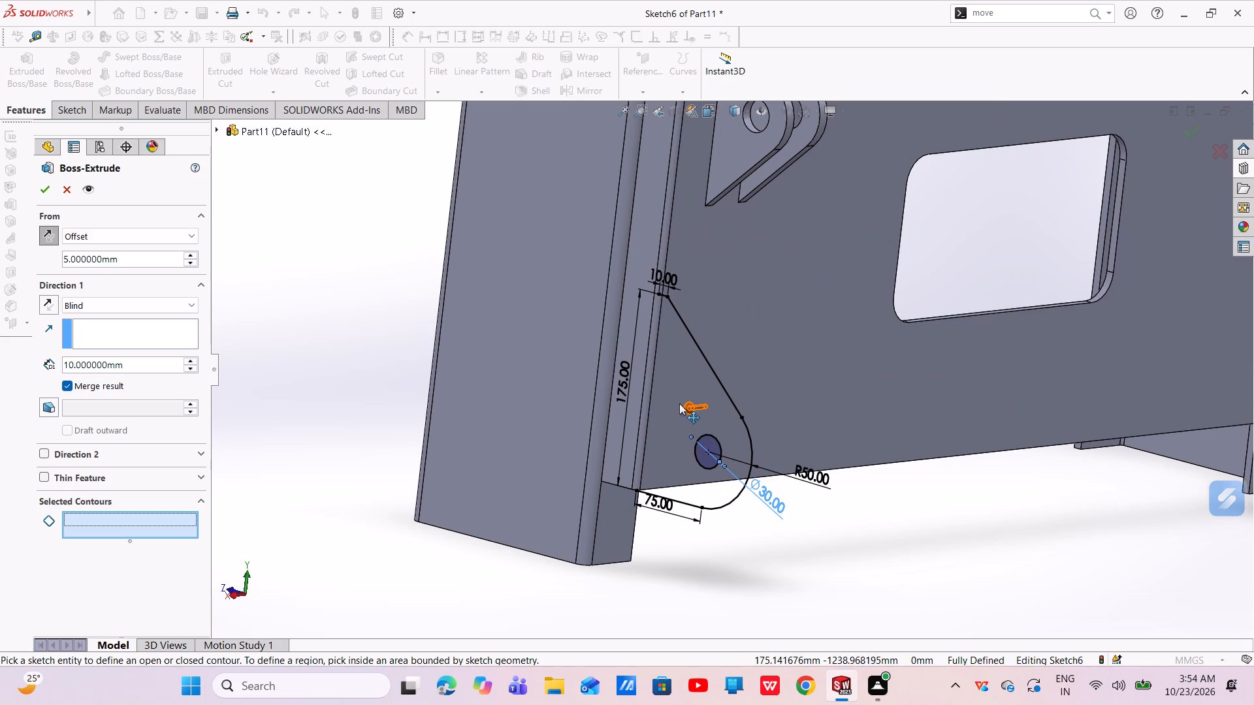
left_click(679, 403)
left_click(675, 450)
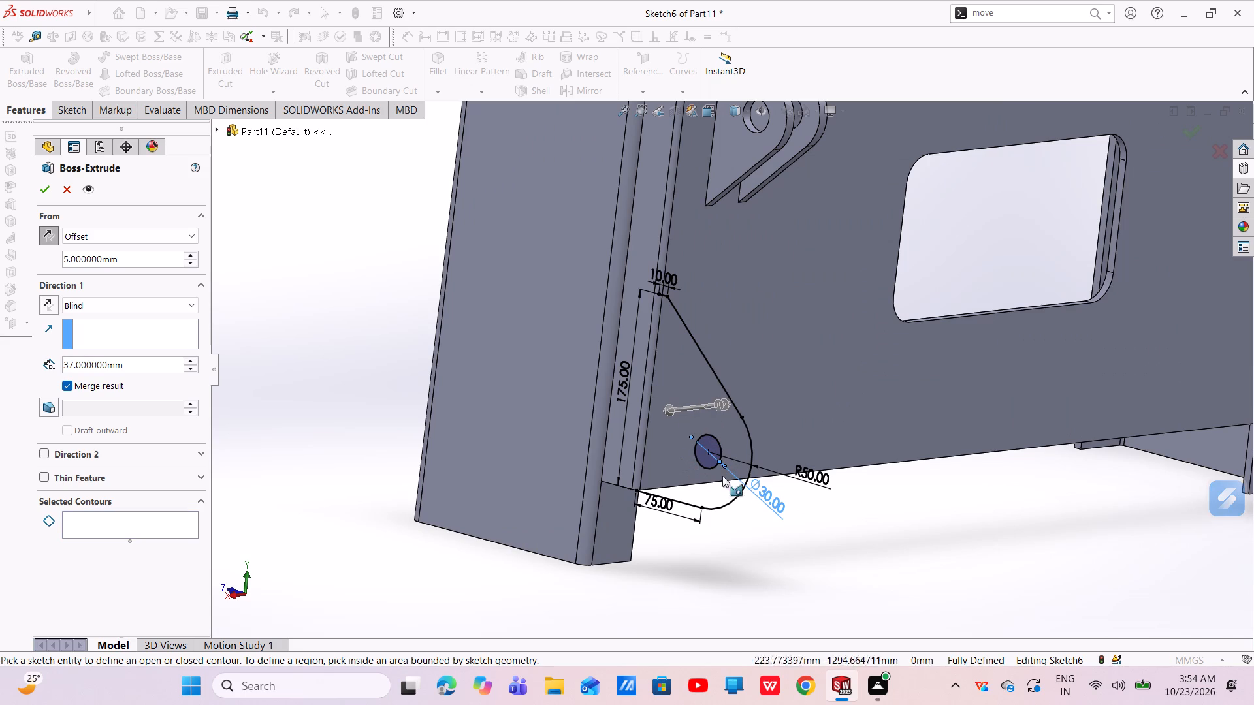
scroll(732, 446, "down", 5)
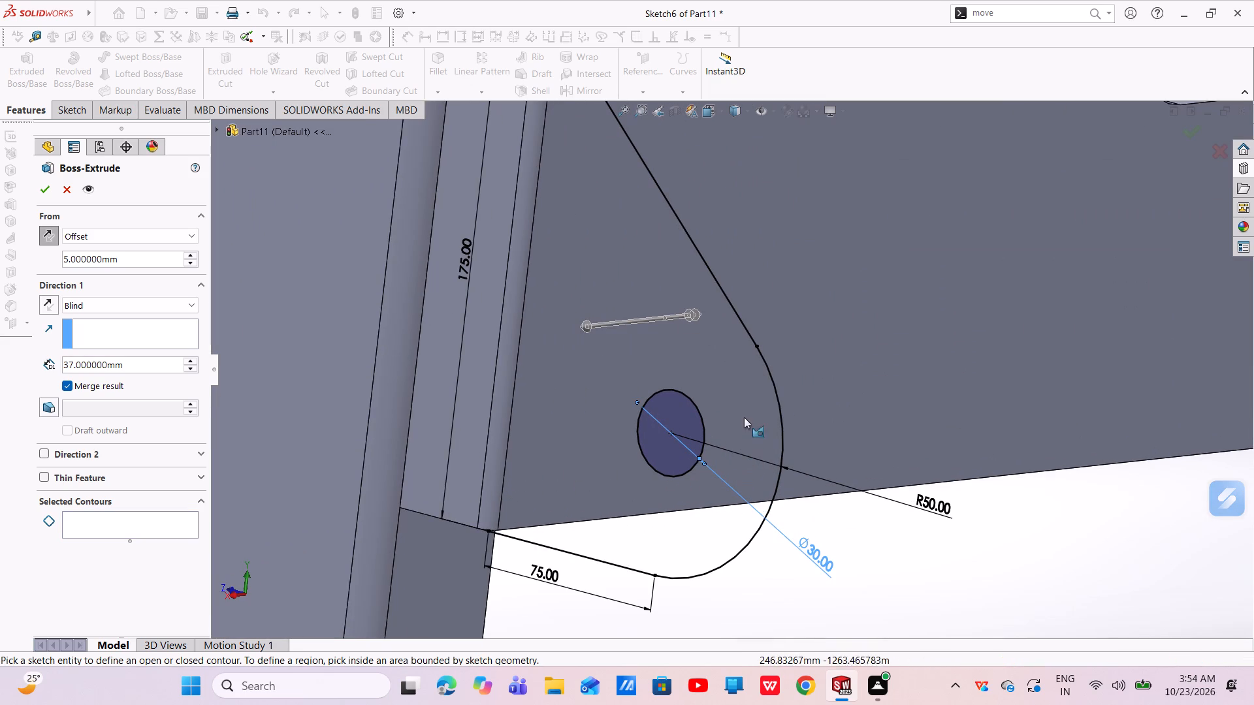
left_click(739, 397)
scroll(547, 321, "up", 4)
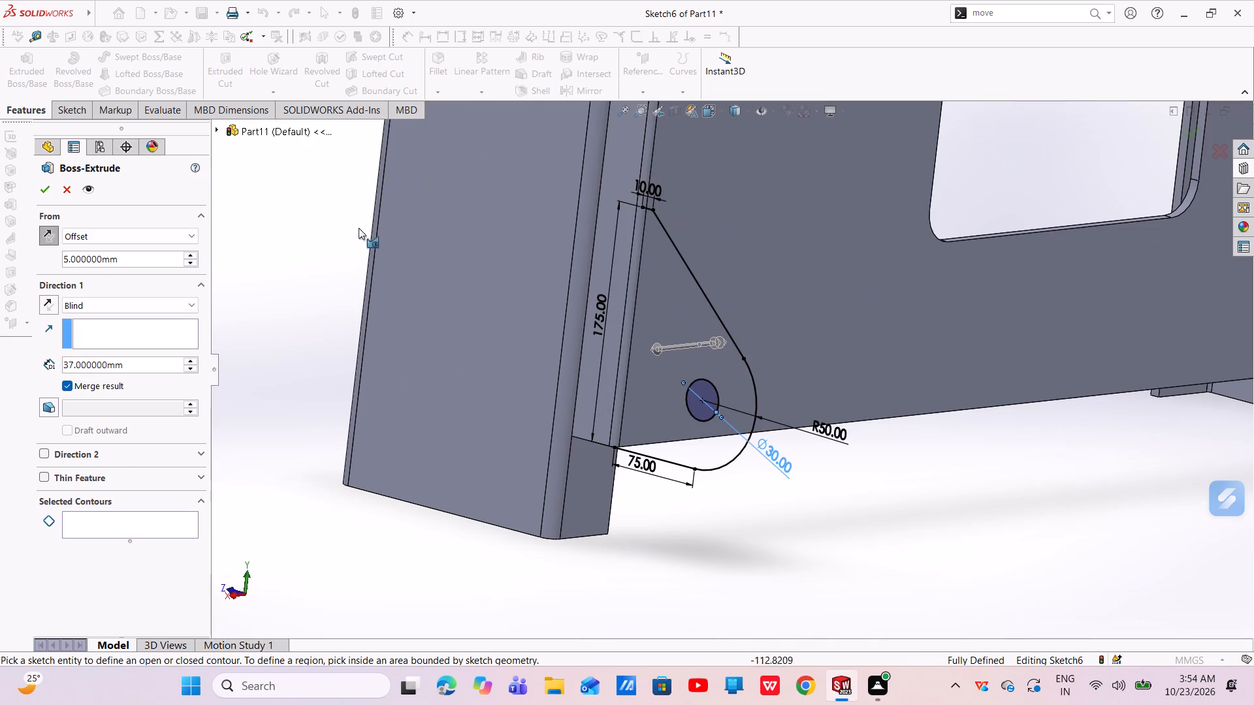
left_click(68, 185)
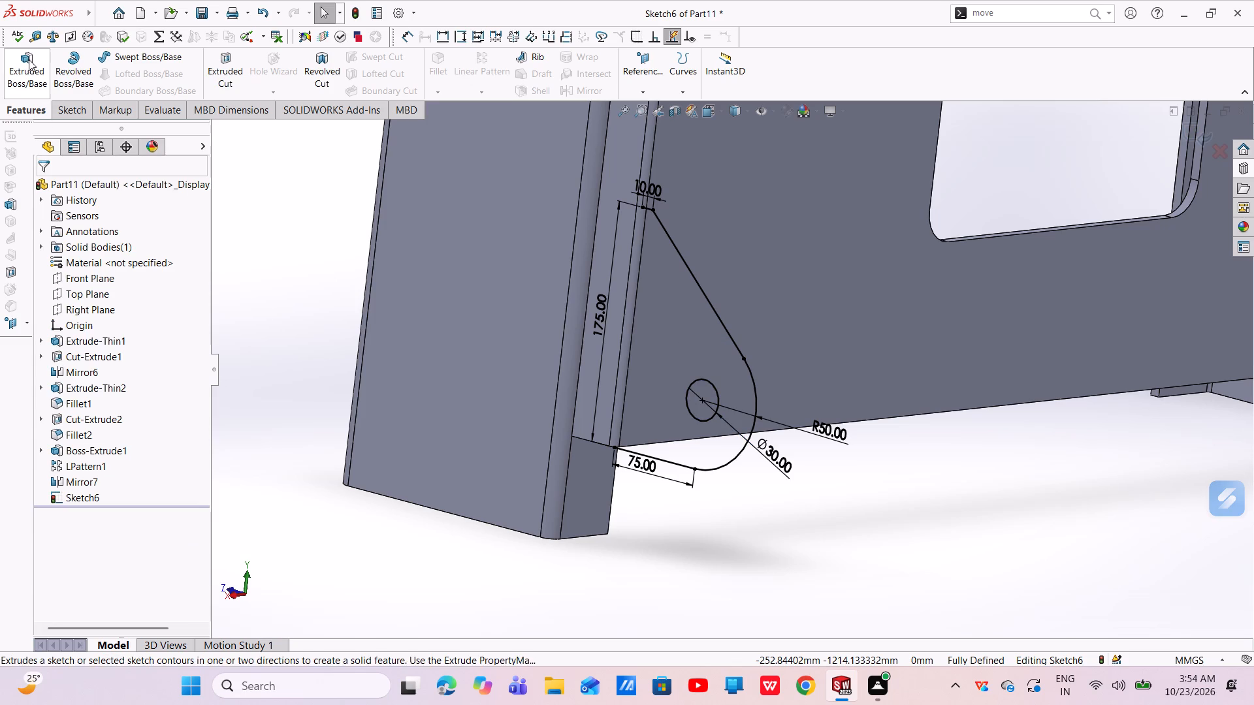
Close the lower bracket outline with a 175 mm vertical line joining the inner endpoints of its top and bottom horizontal lines.
left_click(70, 103)
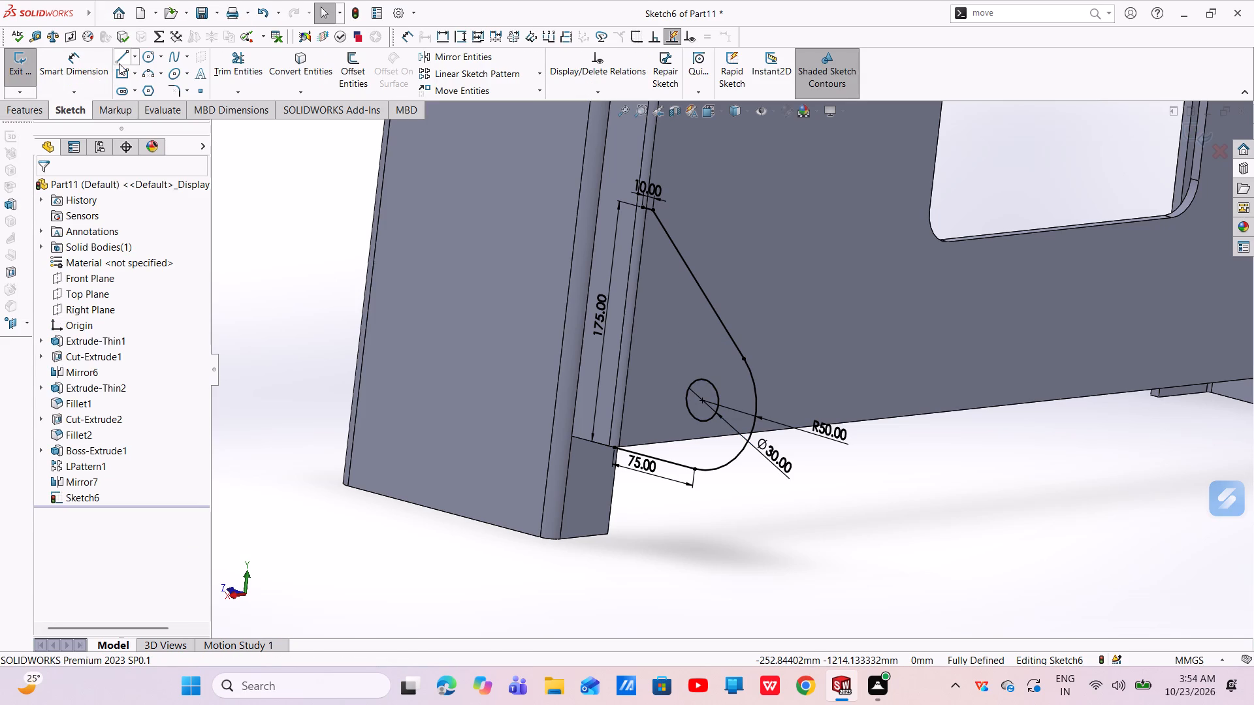
left_click(119, 63)
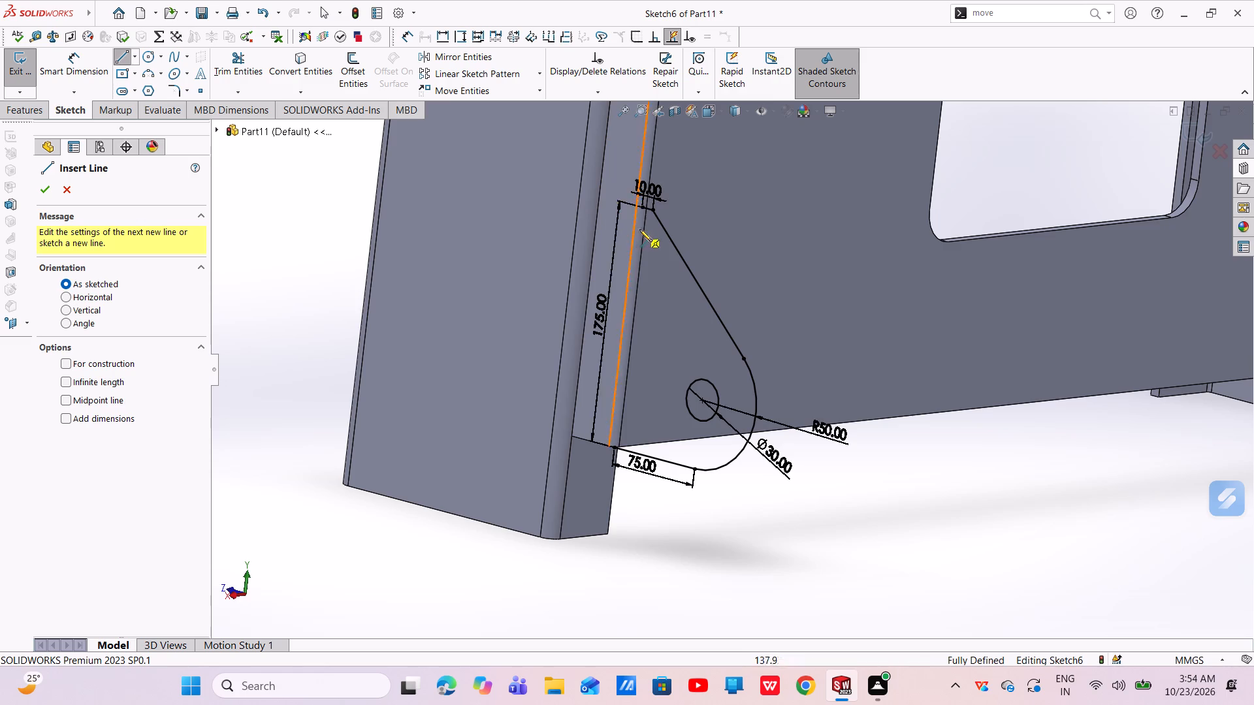
scroll(662, 221, "down", 5)
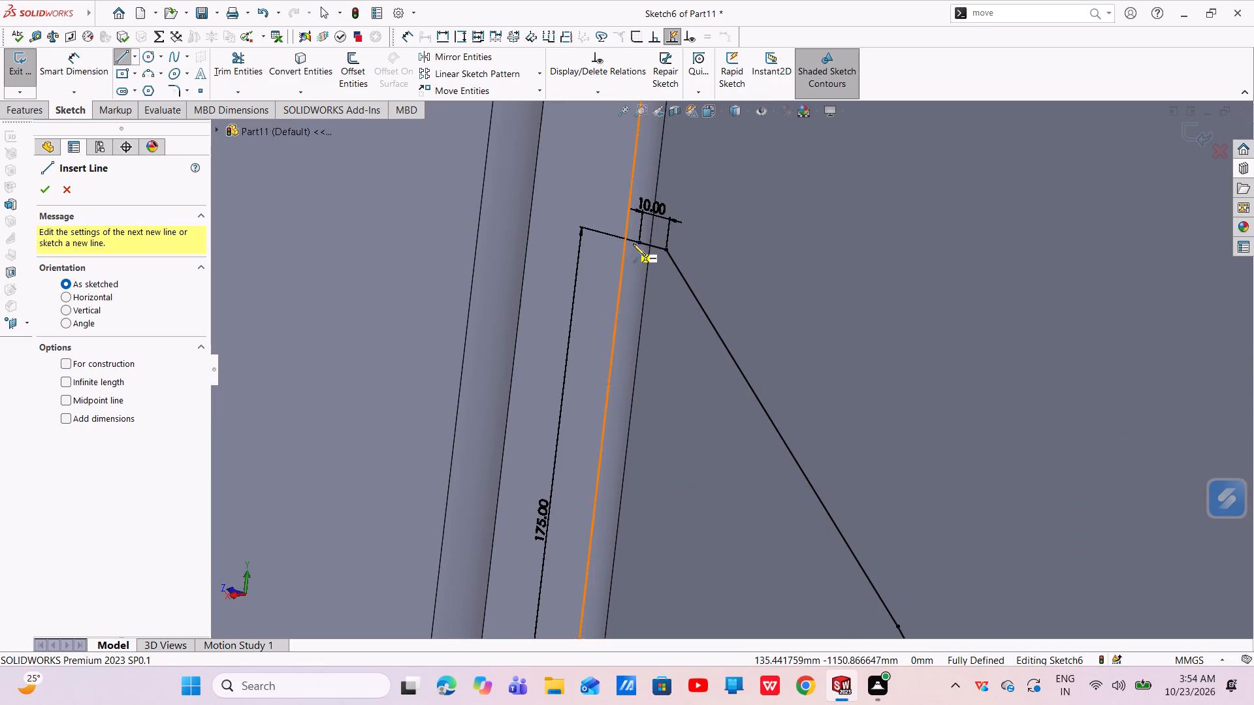
left_click(640, 243)
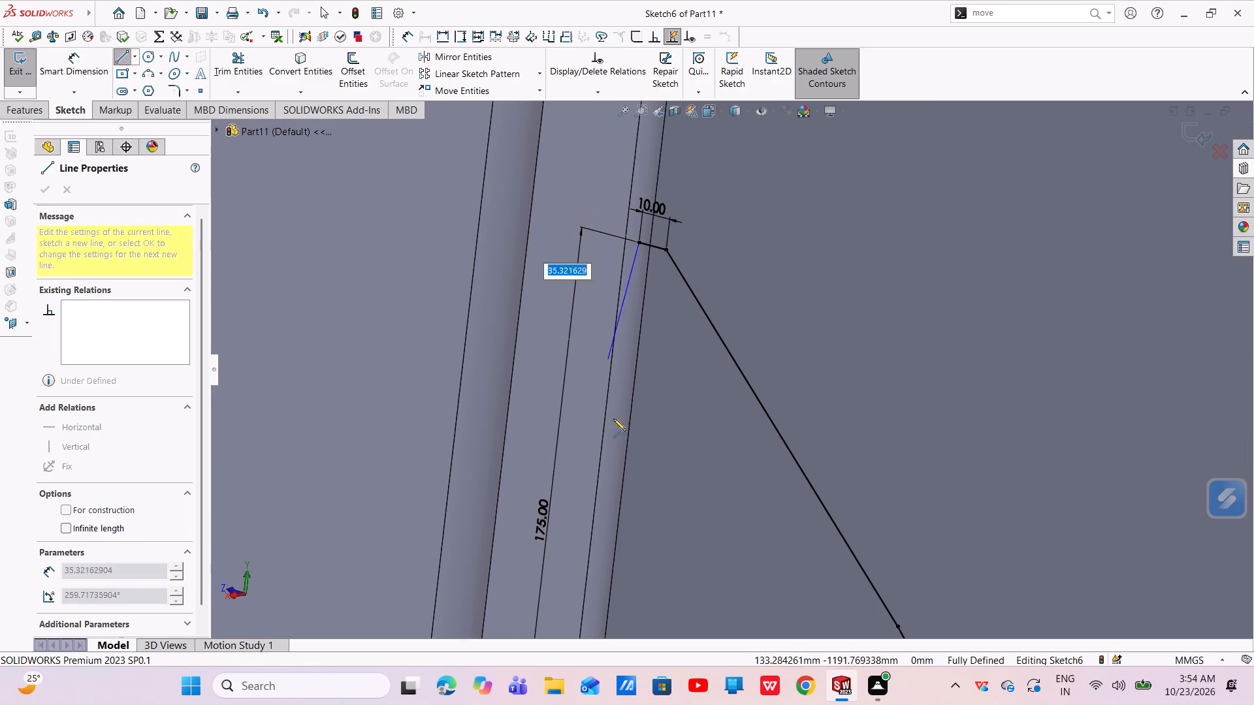
scroll(607, 484, "up", 7)
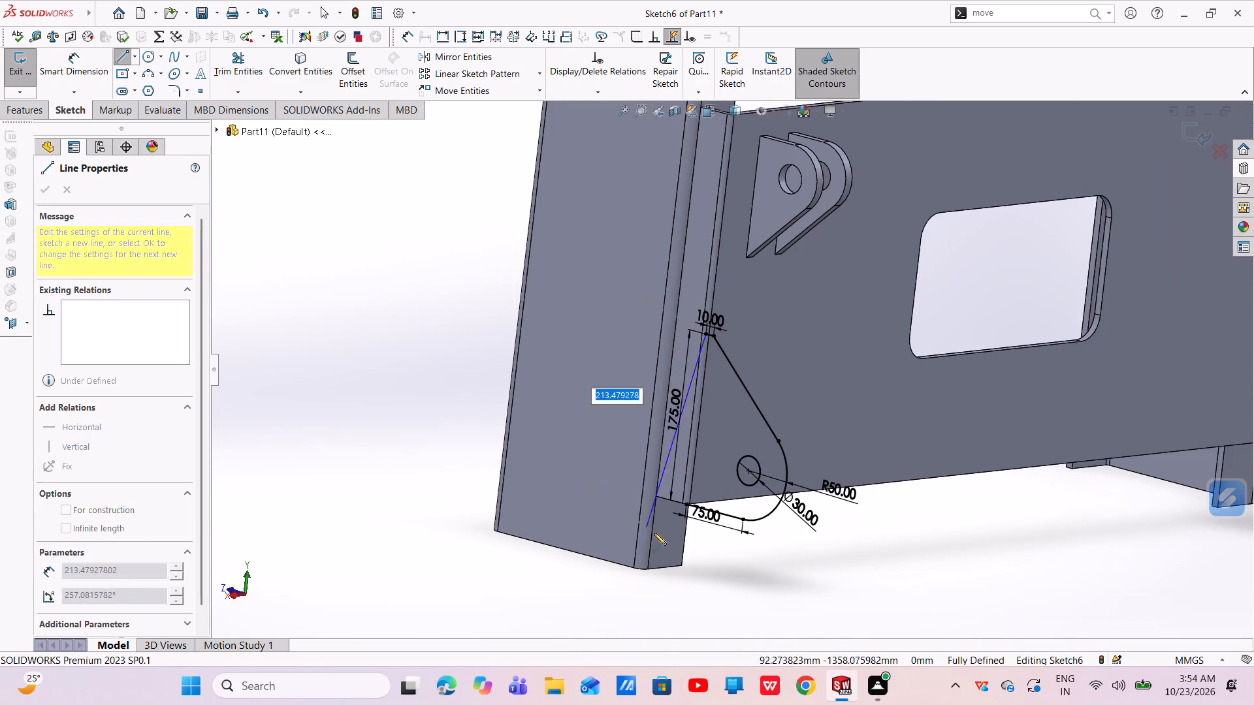
scroll(687, 507, "down", 13)
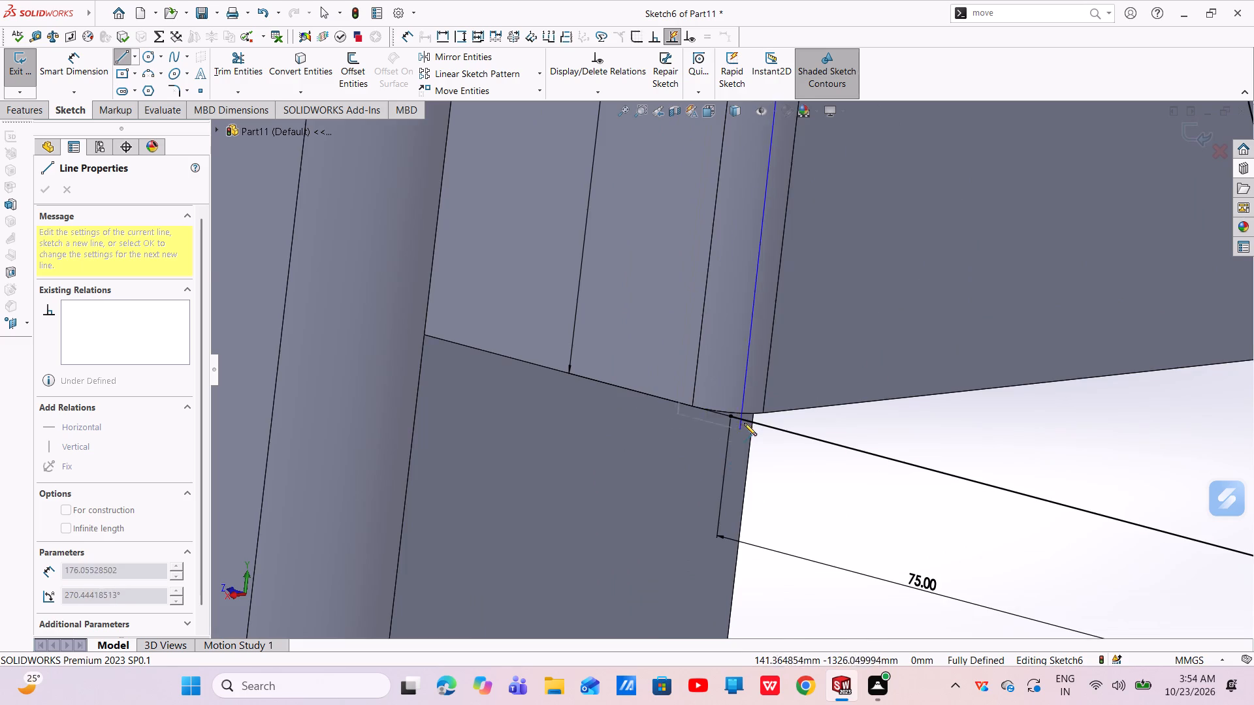
scroll(744, 422, "down", 5)
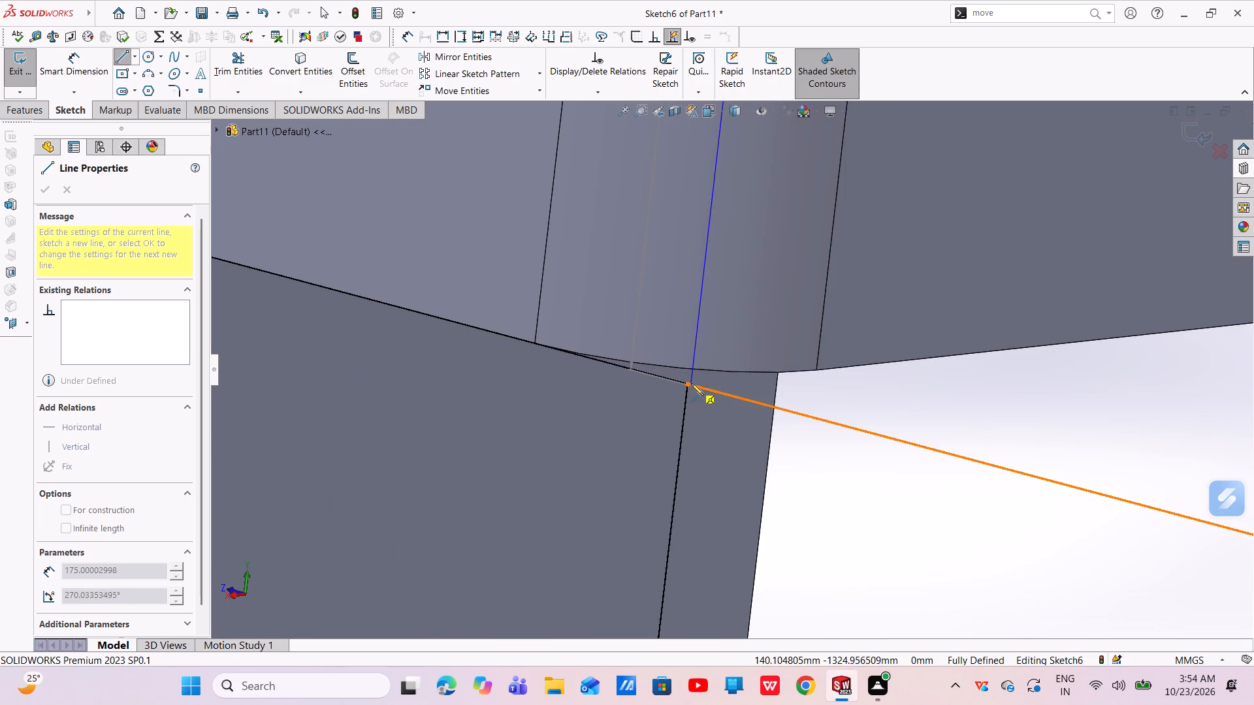
left_click(689, 383)
right_click(687, 383)
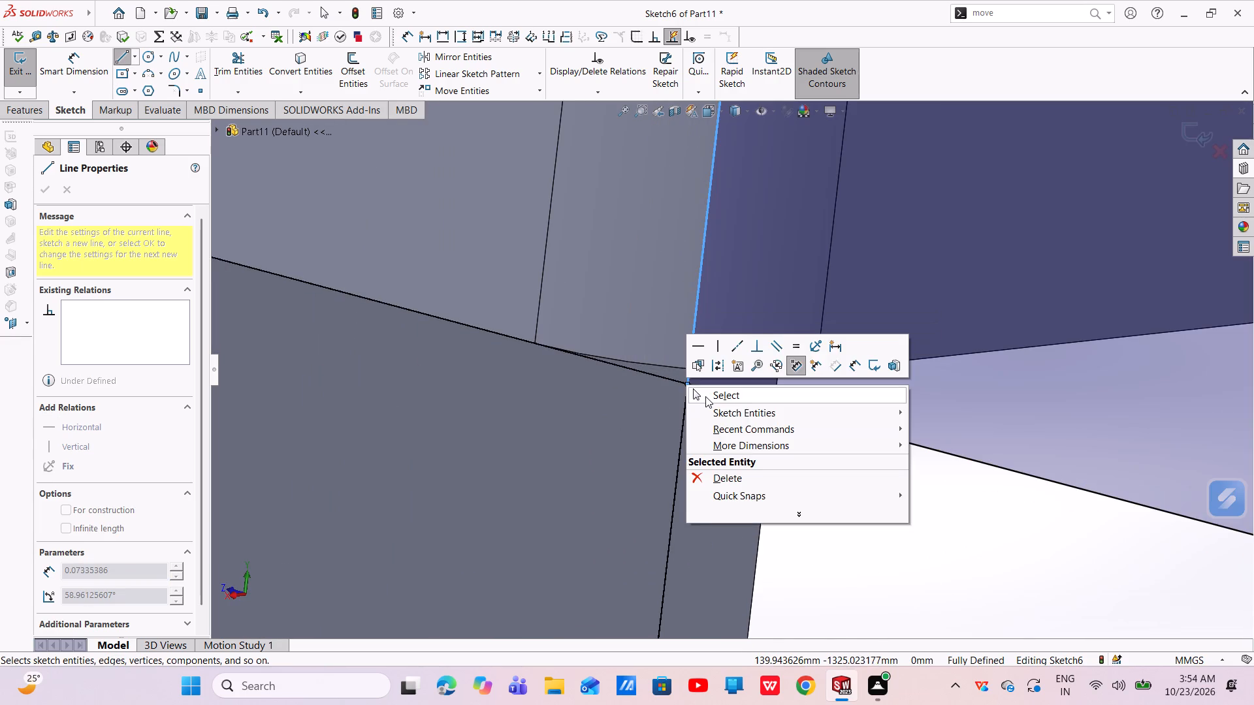
left_click(707, 396)
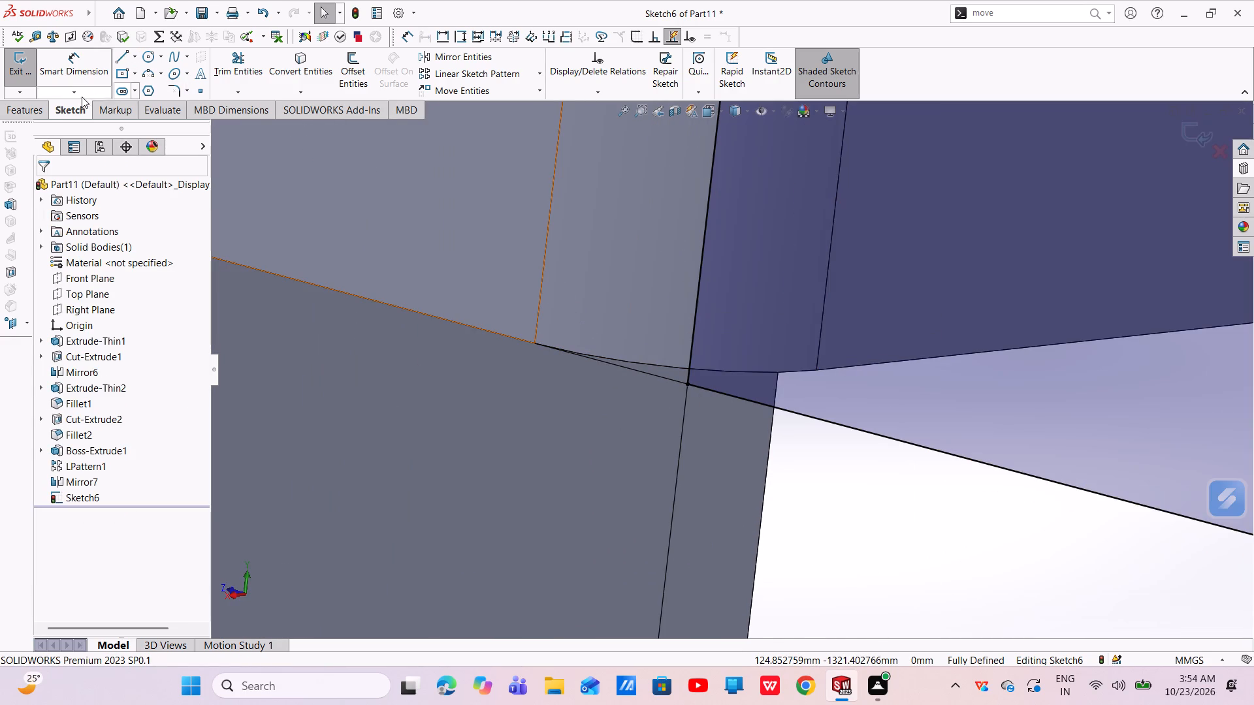
Extrude the lower bracket profile 10 mm blind from a 5 mm offset, with both the offset and extrusion directions reversed.
left_click(44, 107)
left_click(29, 87)
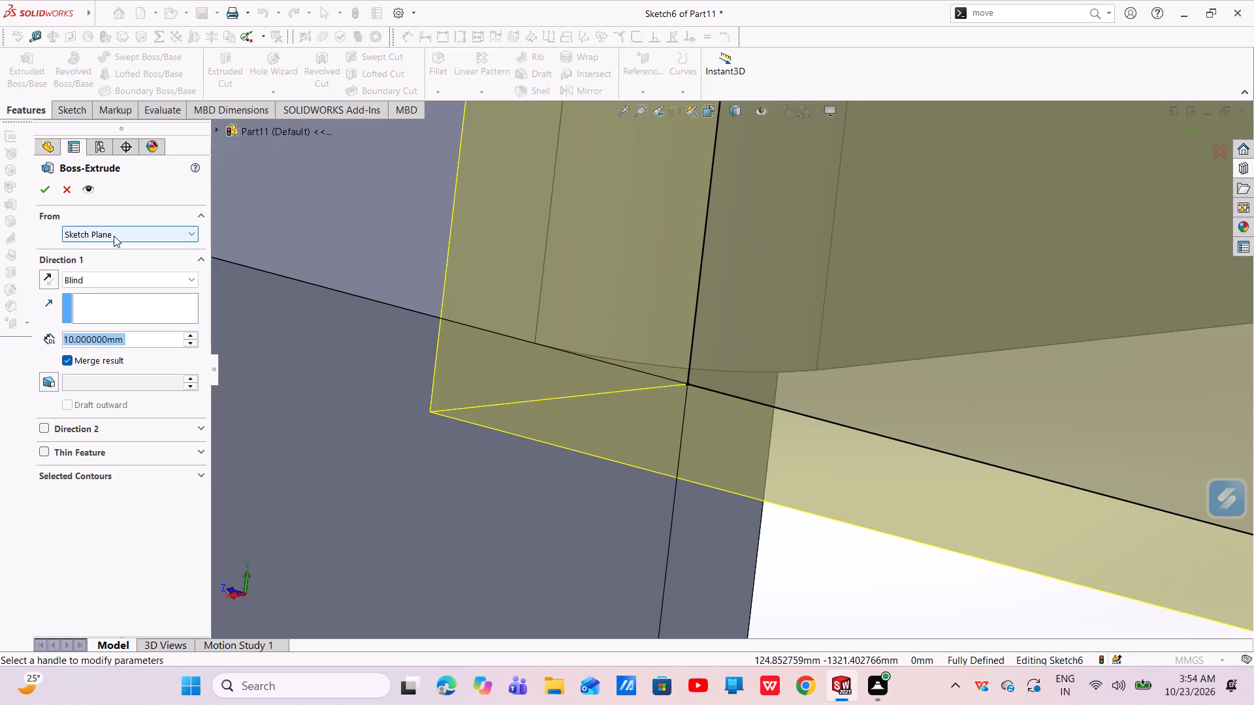
left_click(114, 235)
left_click(88, 277)
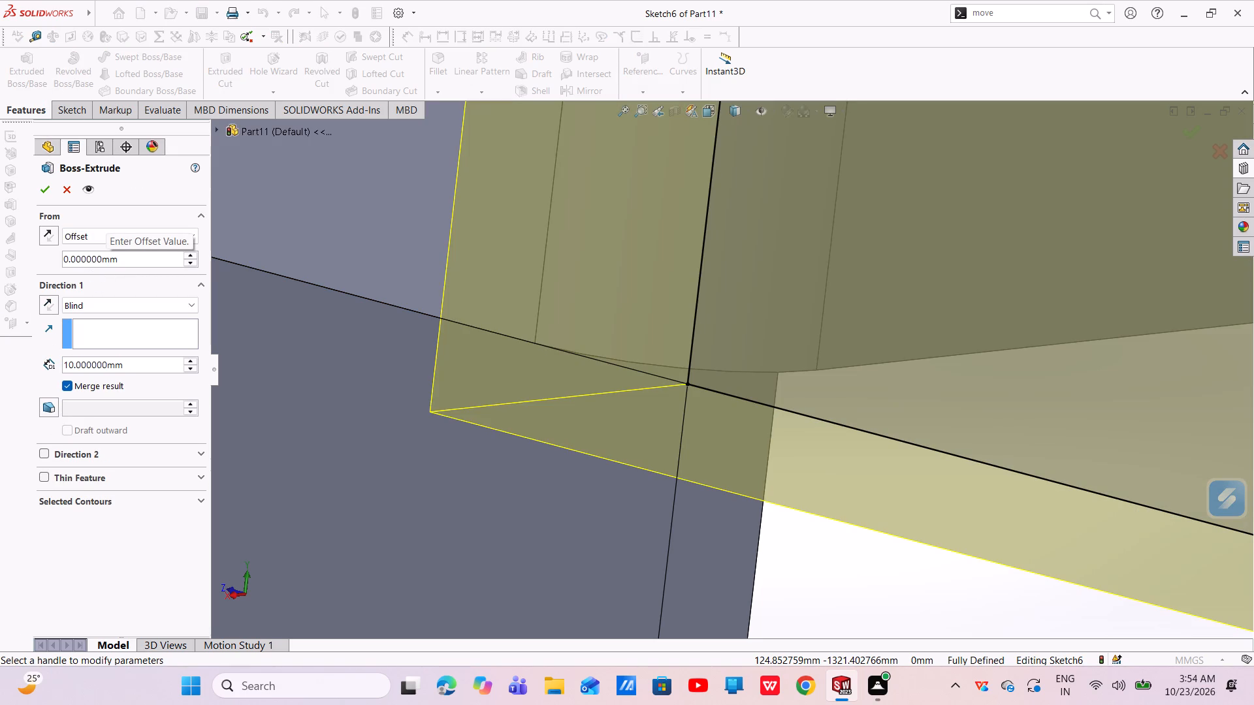
left_click_drag(115, 262, 36, 242)
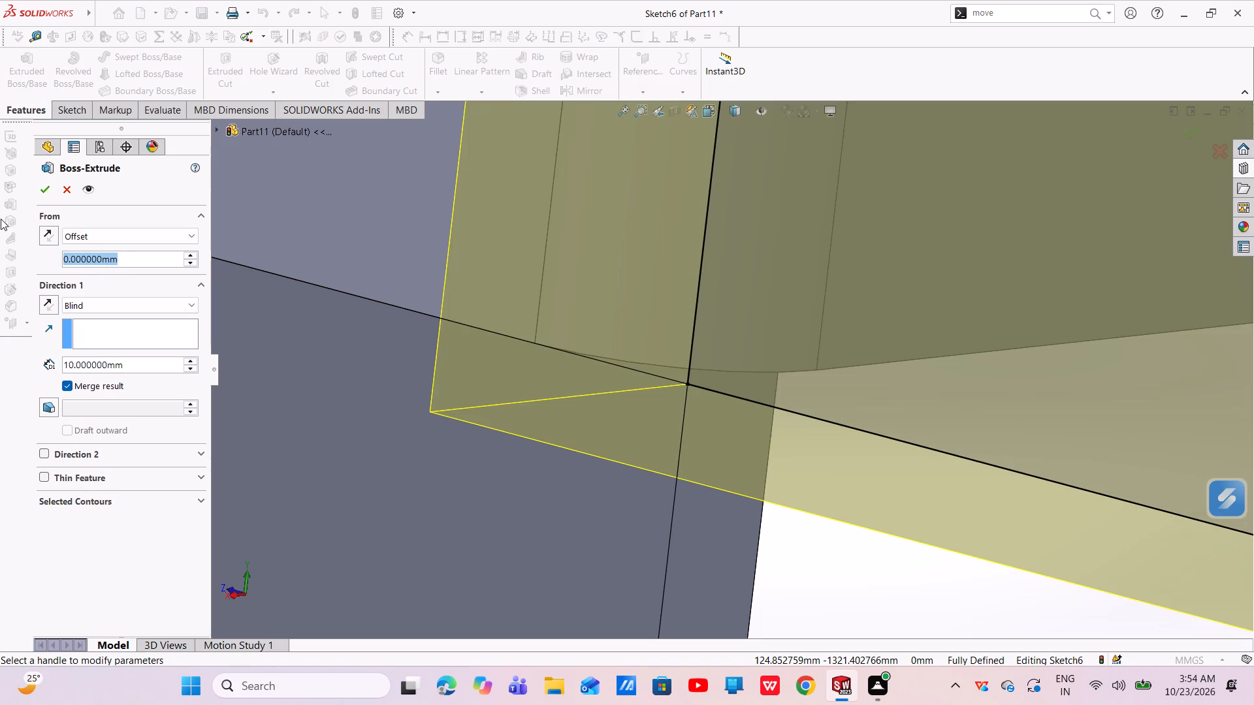
key("BackSpace")
key("5")
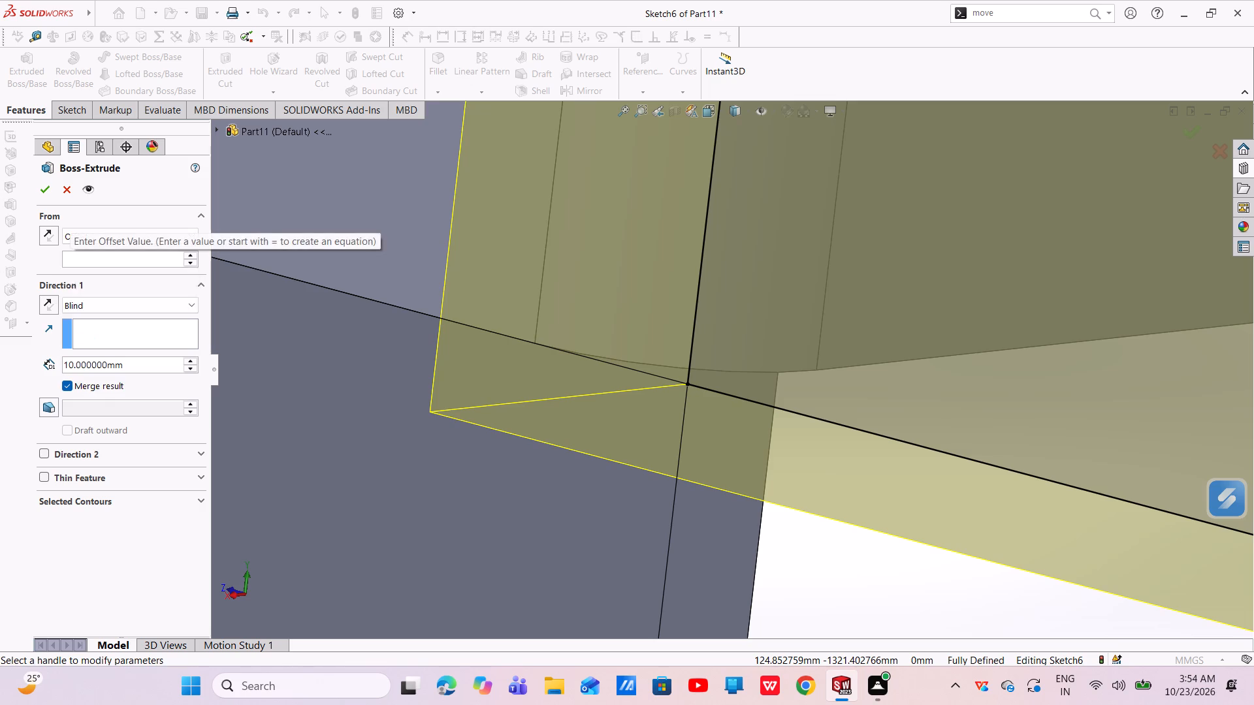
key("Return")
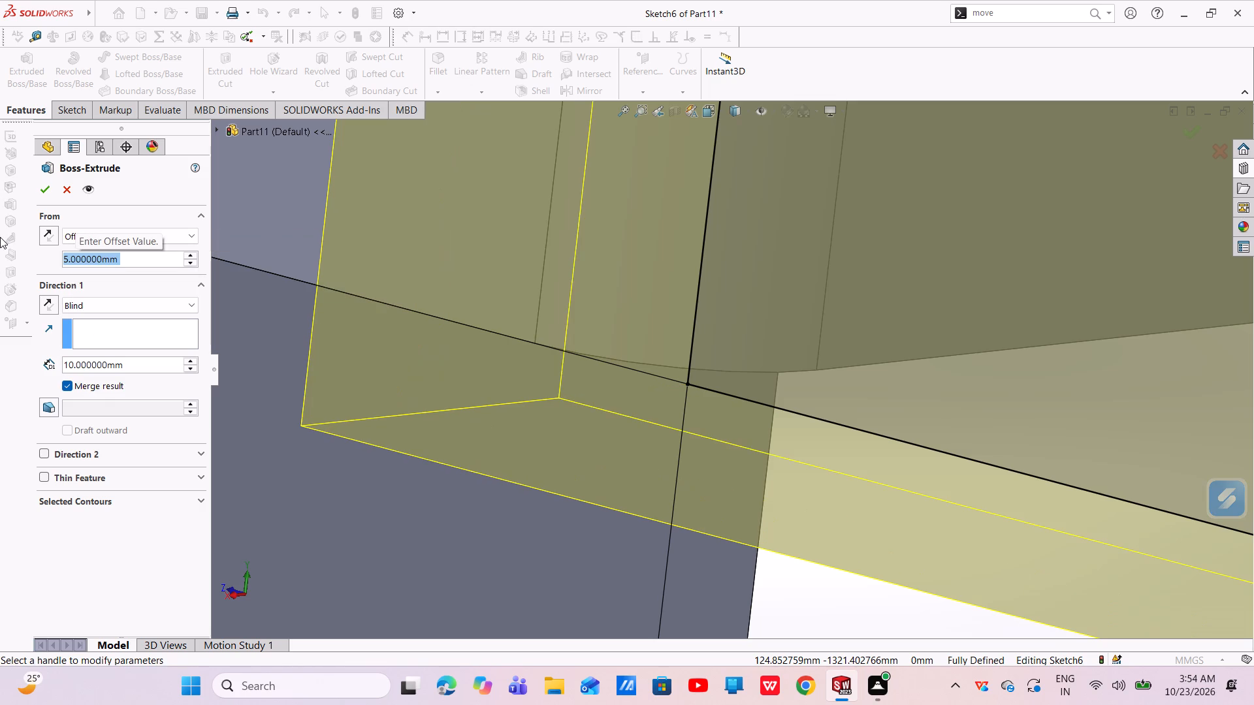
left_click(52, 236)
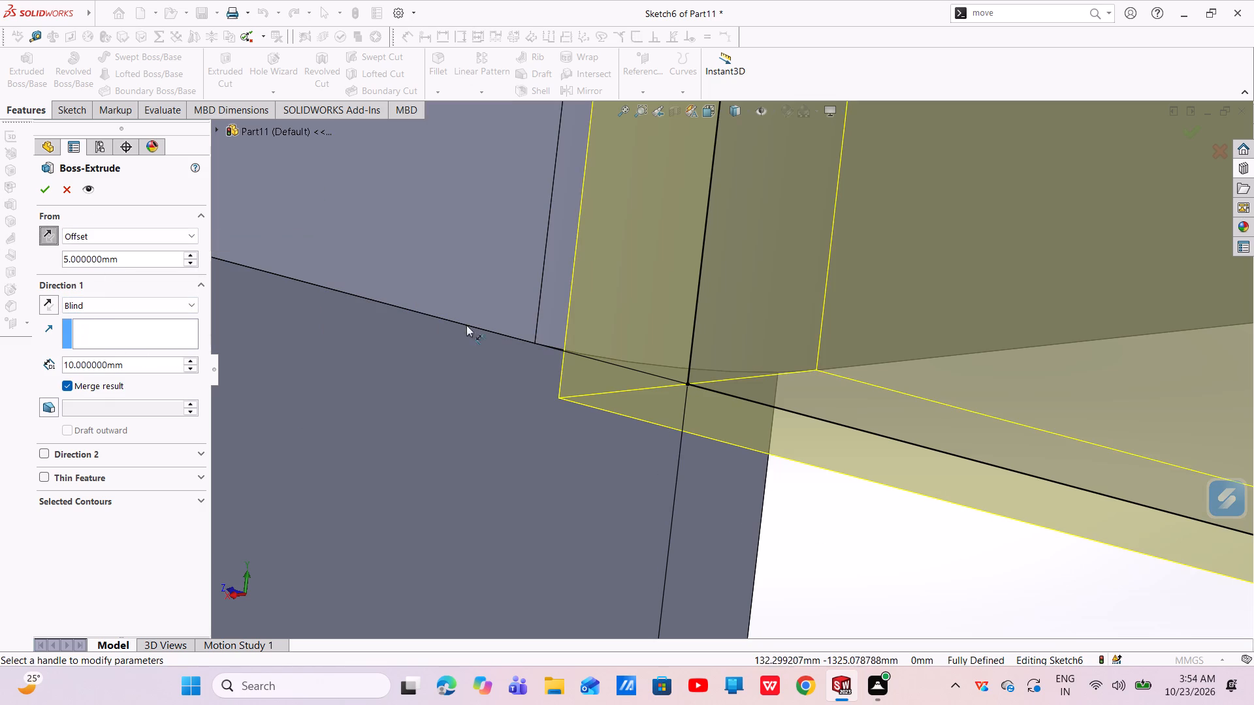
scroll(513, 322, "up", 4)
scroll(576, 353, "up", 10)
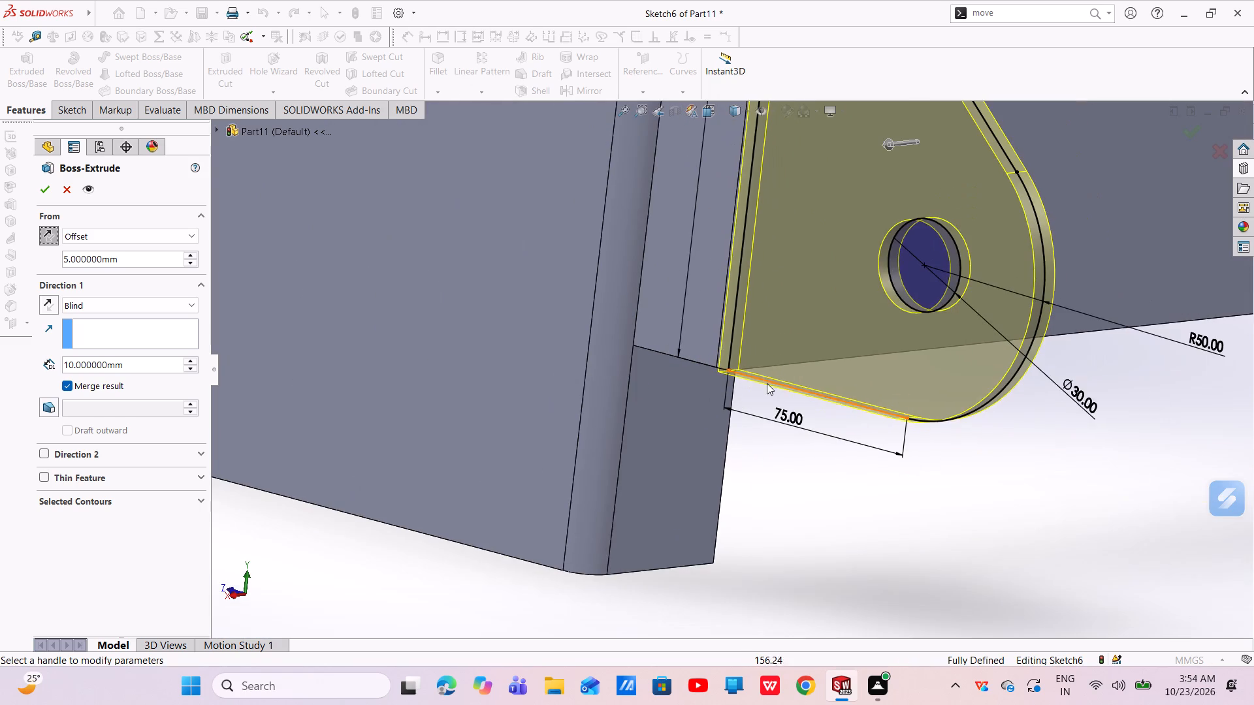
middle_click_drag(764, 381, 715, 379)
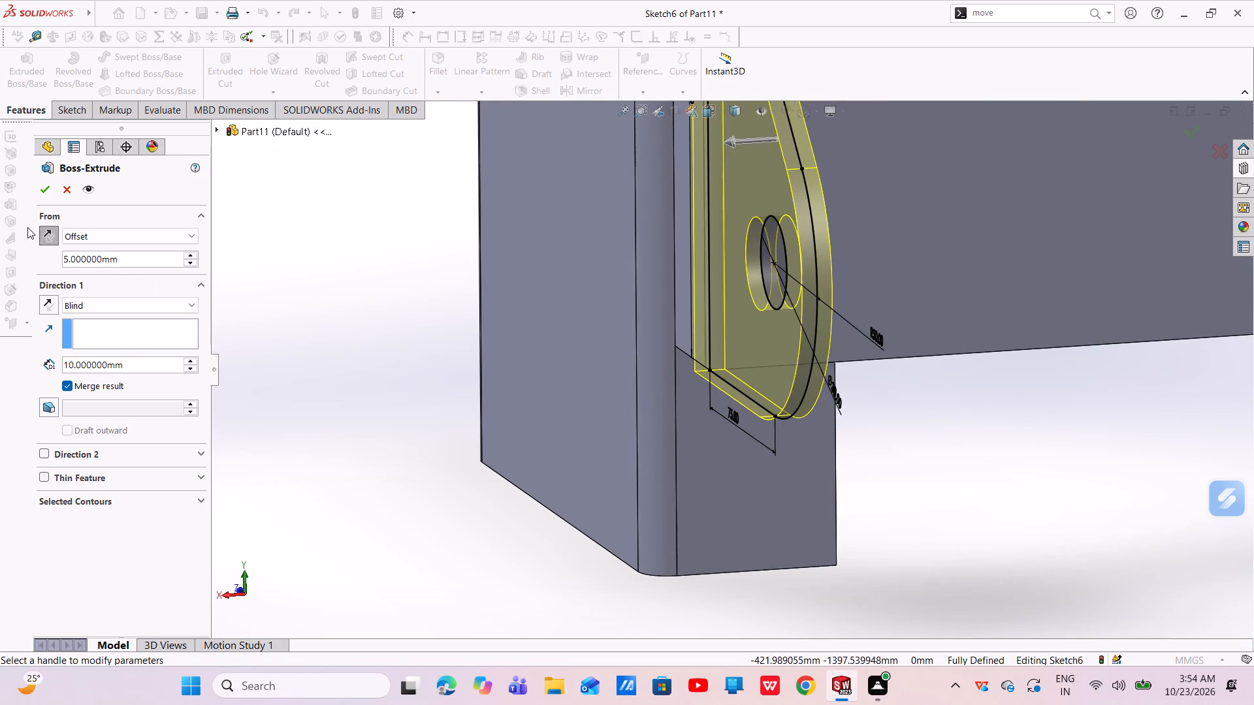
left_click(48, 304)
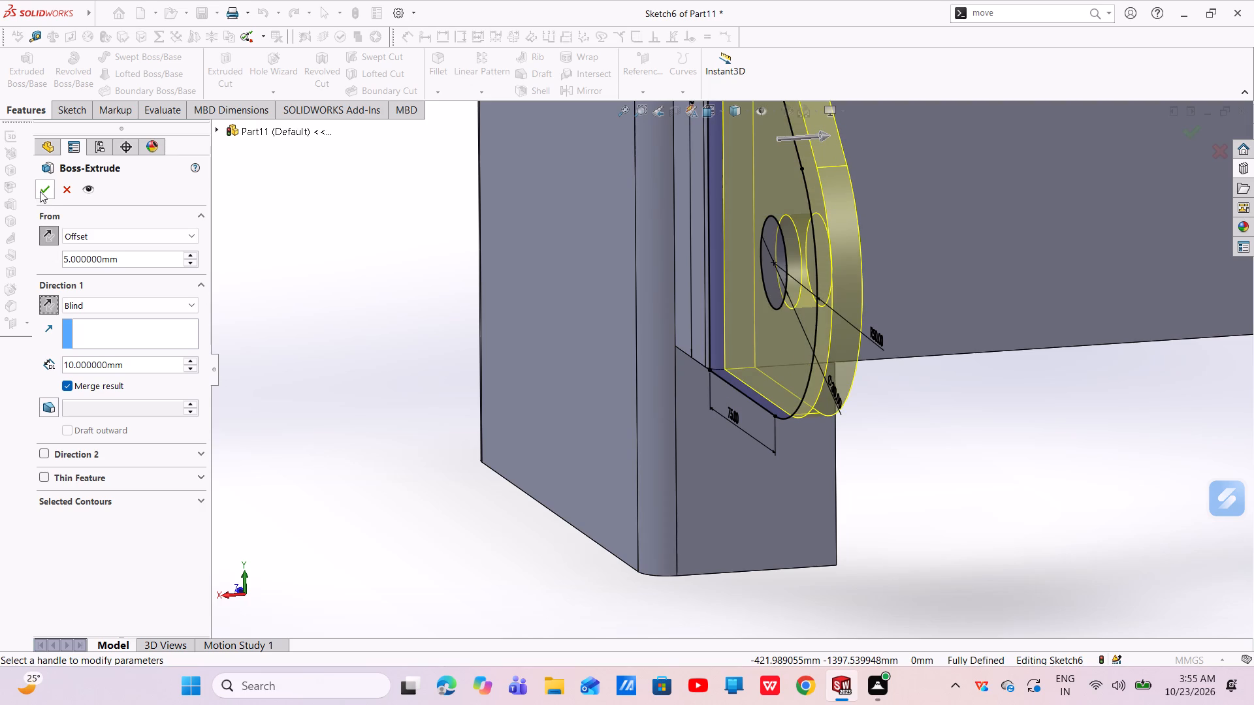
left_click(40, 191)
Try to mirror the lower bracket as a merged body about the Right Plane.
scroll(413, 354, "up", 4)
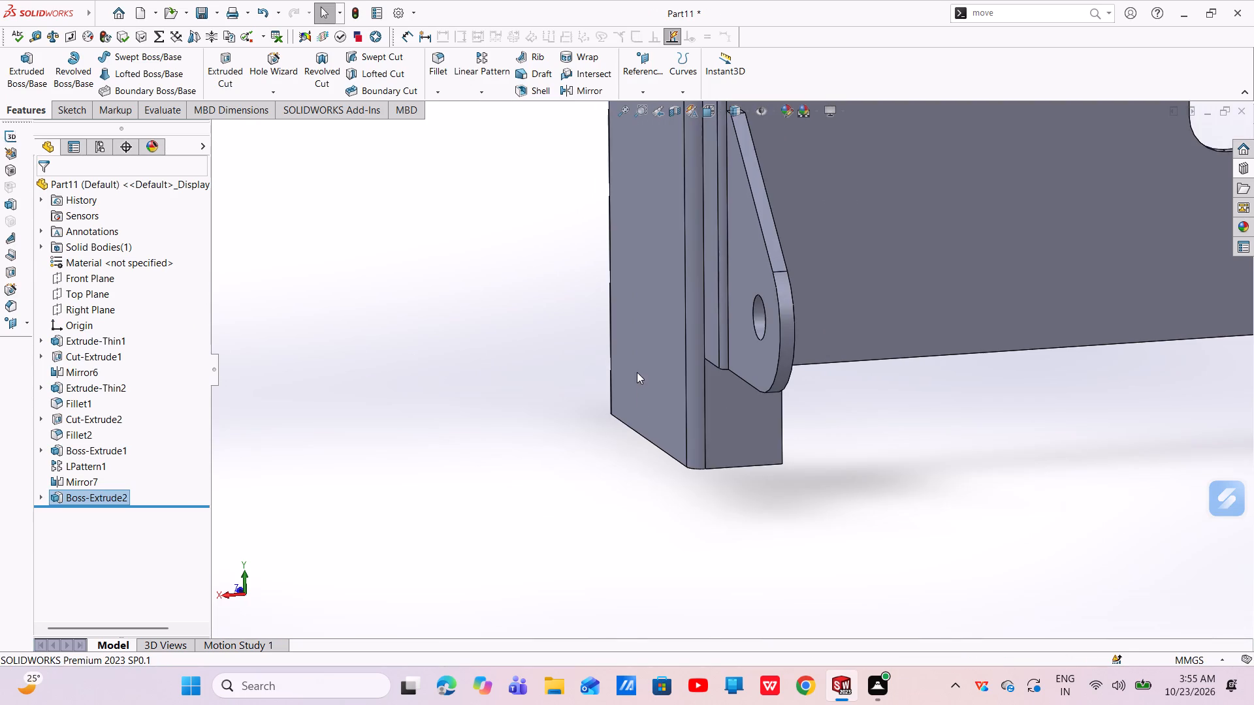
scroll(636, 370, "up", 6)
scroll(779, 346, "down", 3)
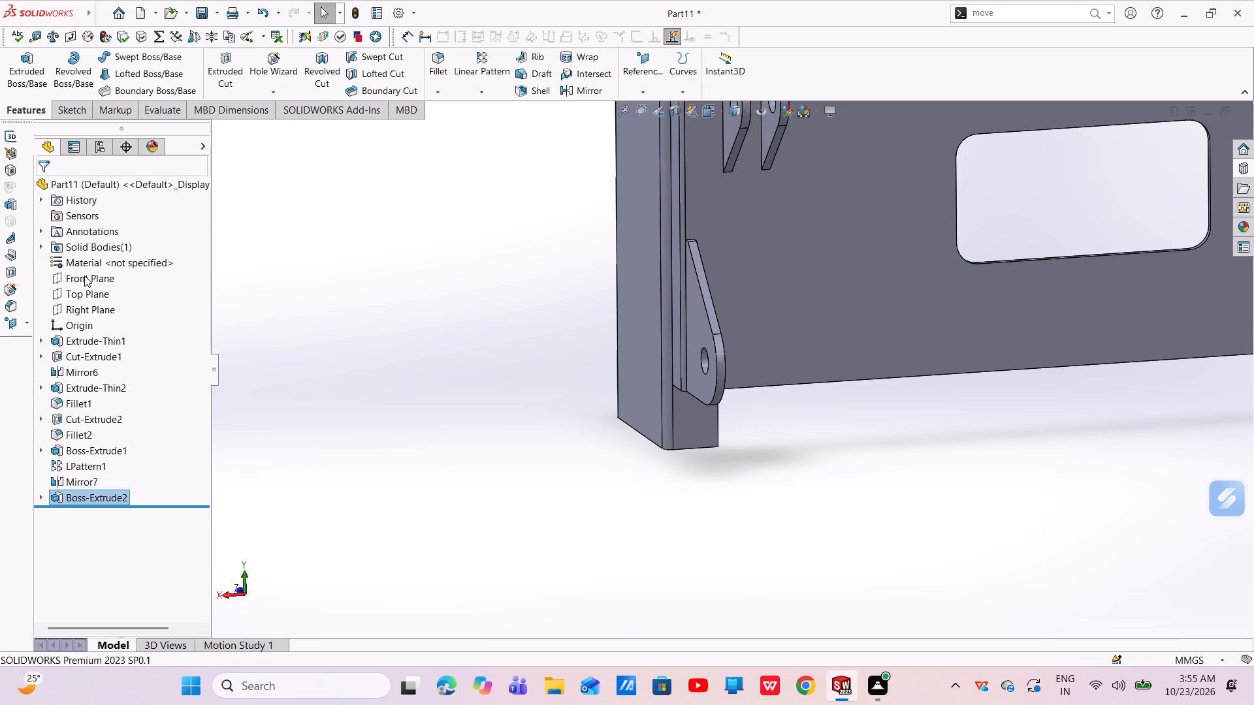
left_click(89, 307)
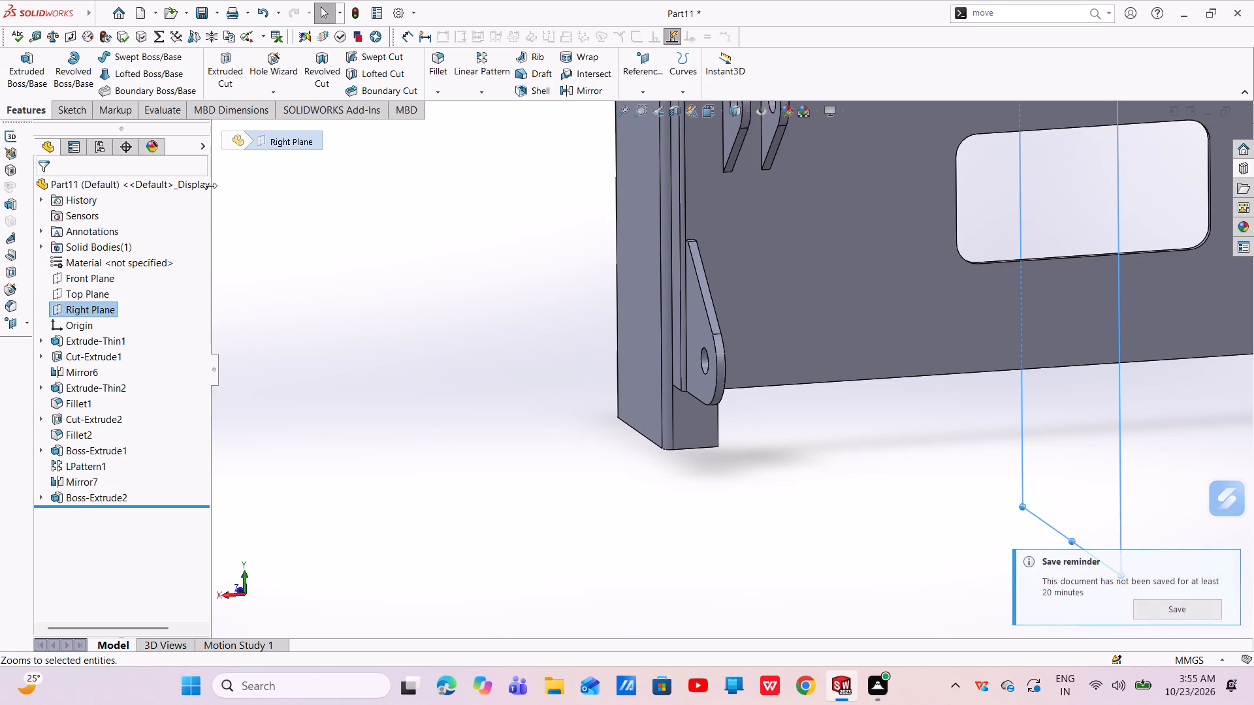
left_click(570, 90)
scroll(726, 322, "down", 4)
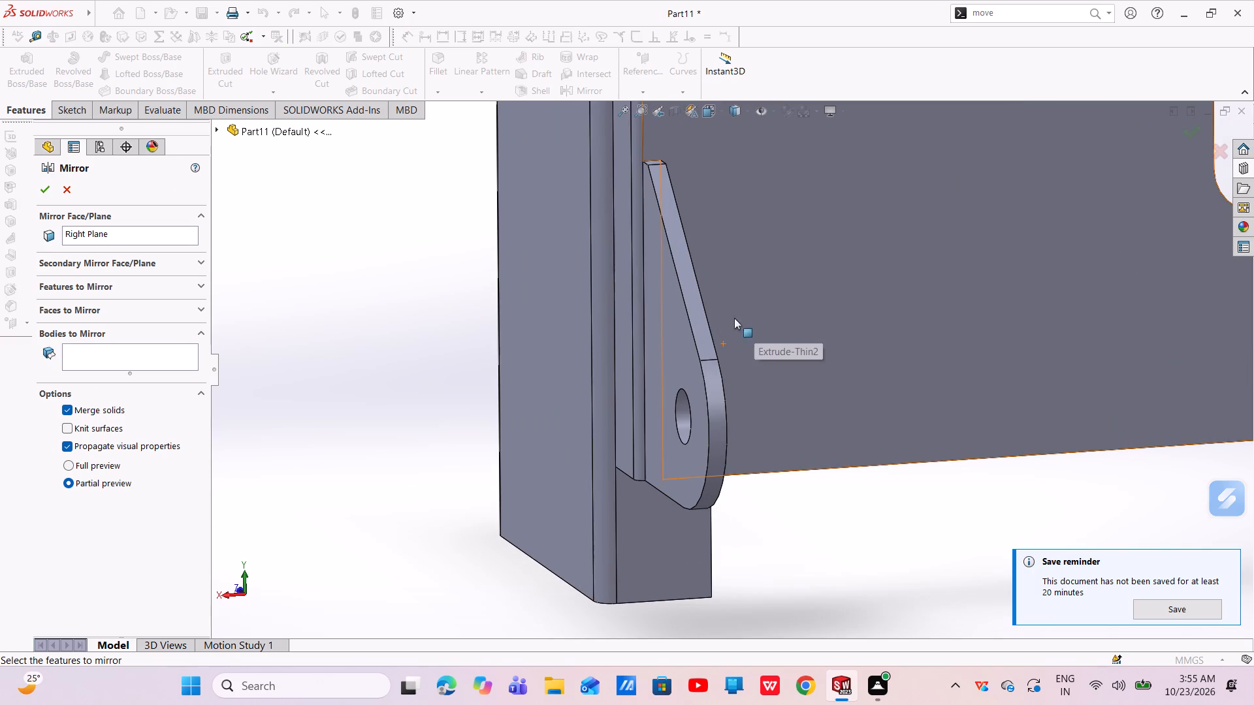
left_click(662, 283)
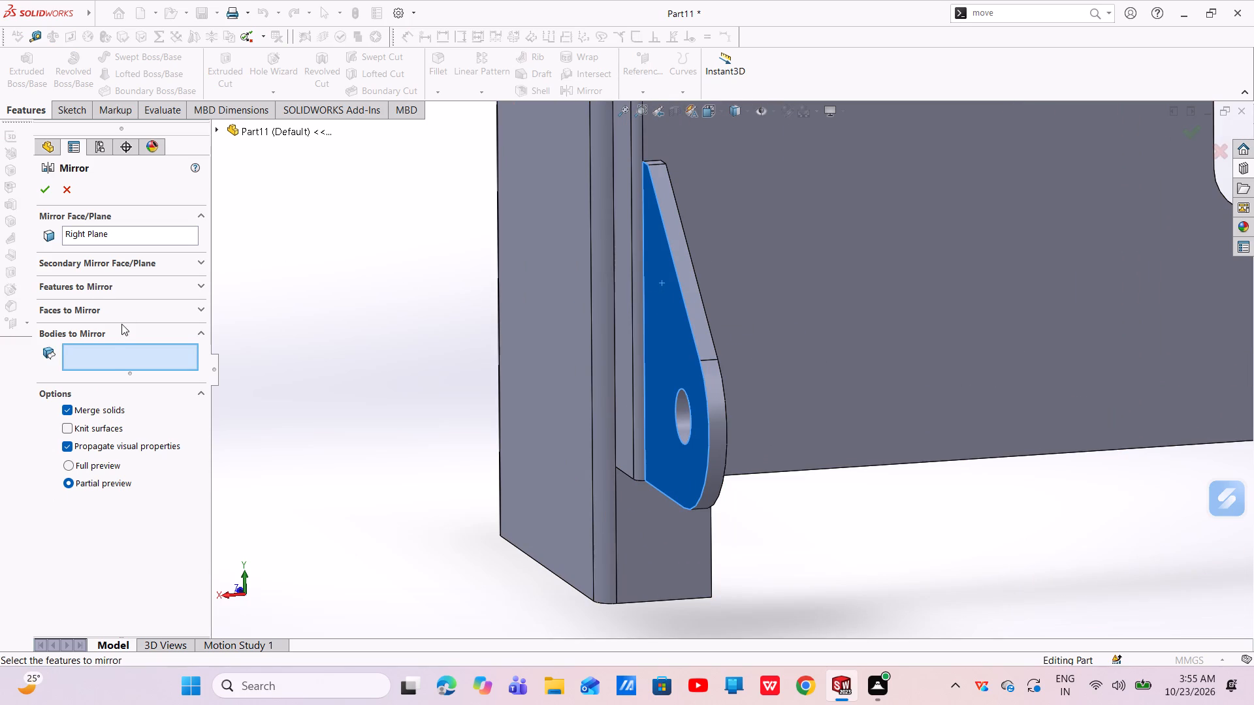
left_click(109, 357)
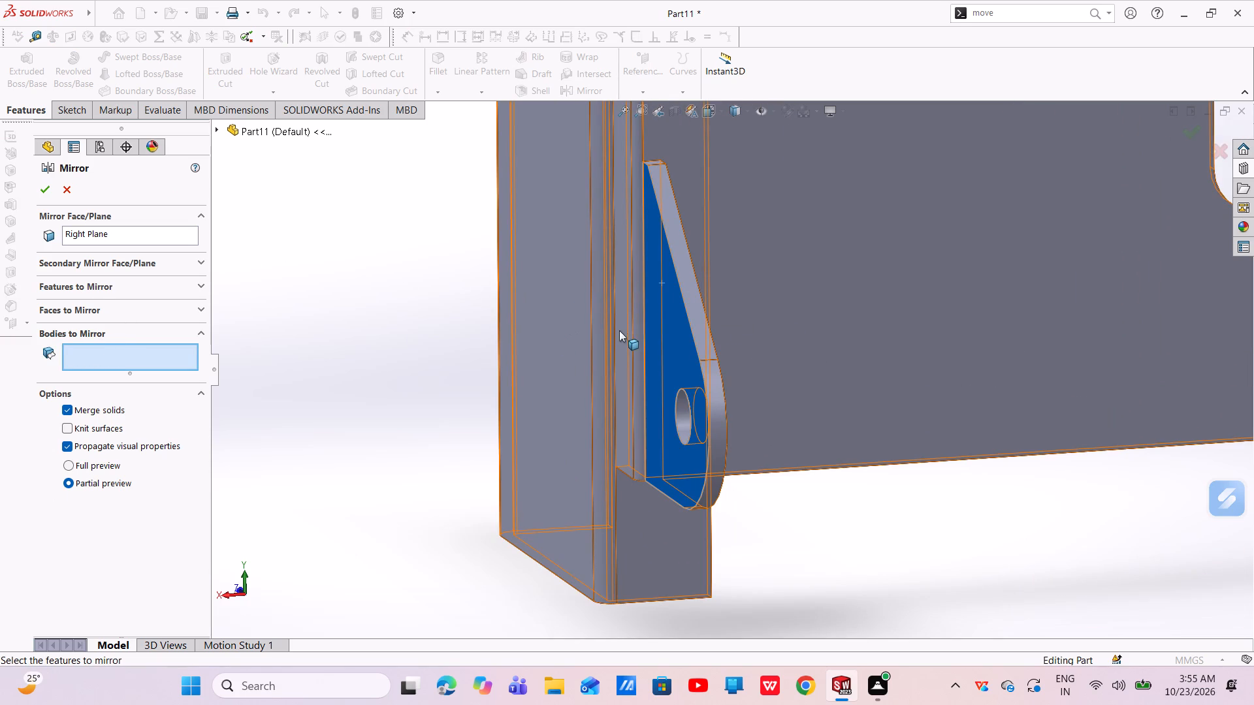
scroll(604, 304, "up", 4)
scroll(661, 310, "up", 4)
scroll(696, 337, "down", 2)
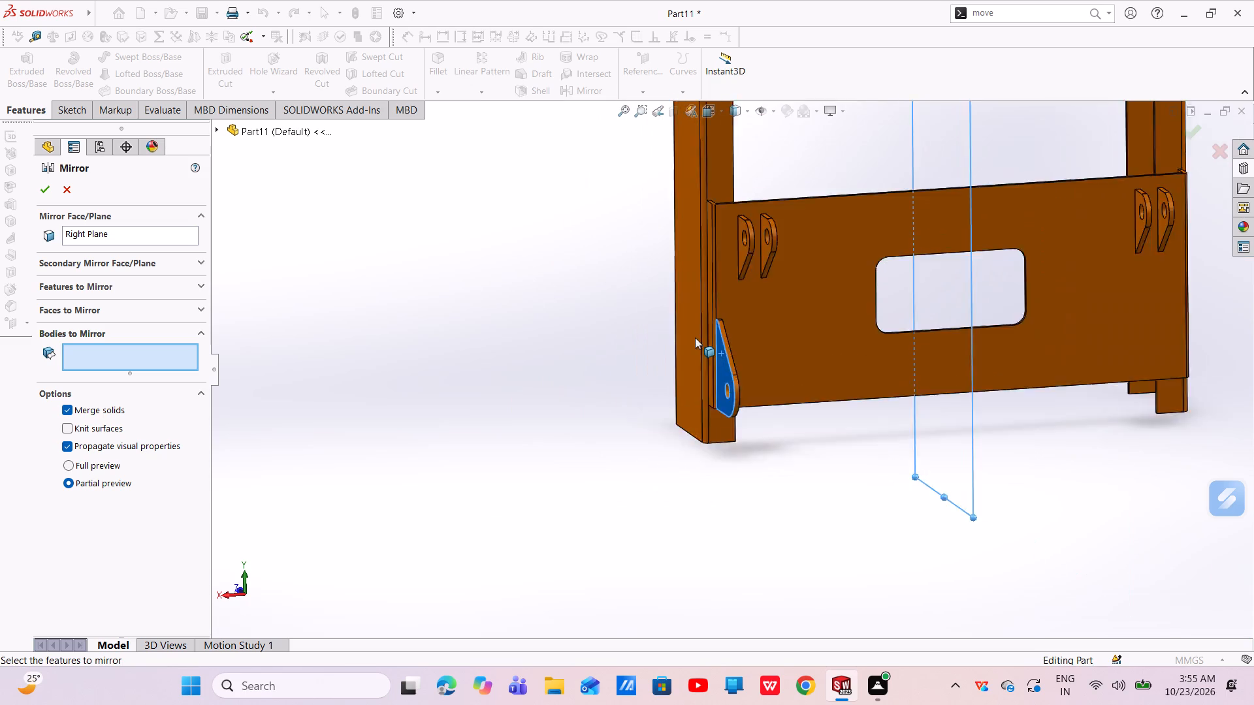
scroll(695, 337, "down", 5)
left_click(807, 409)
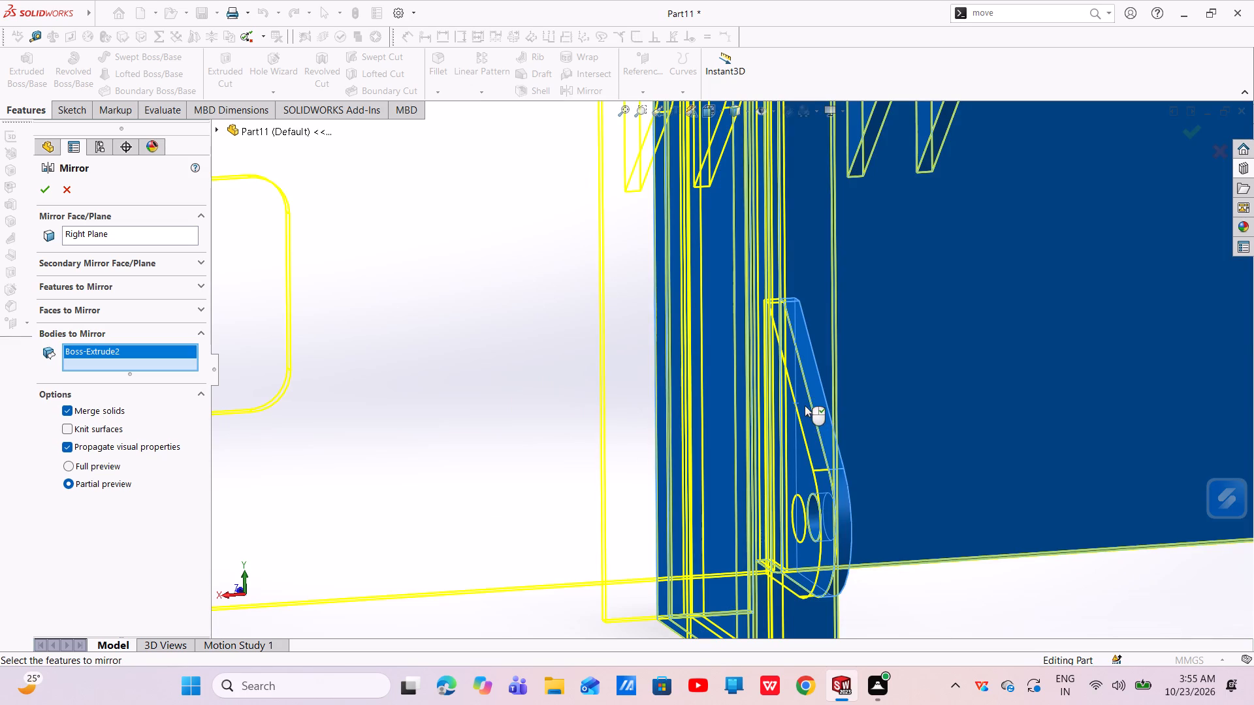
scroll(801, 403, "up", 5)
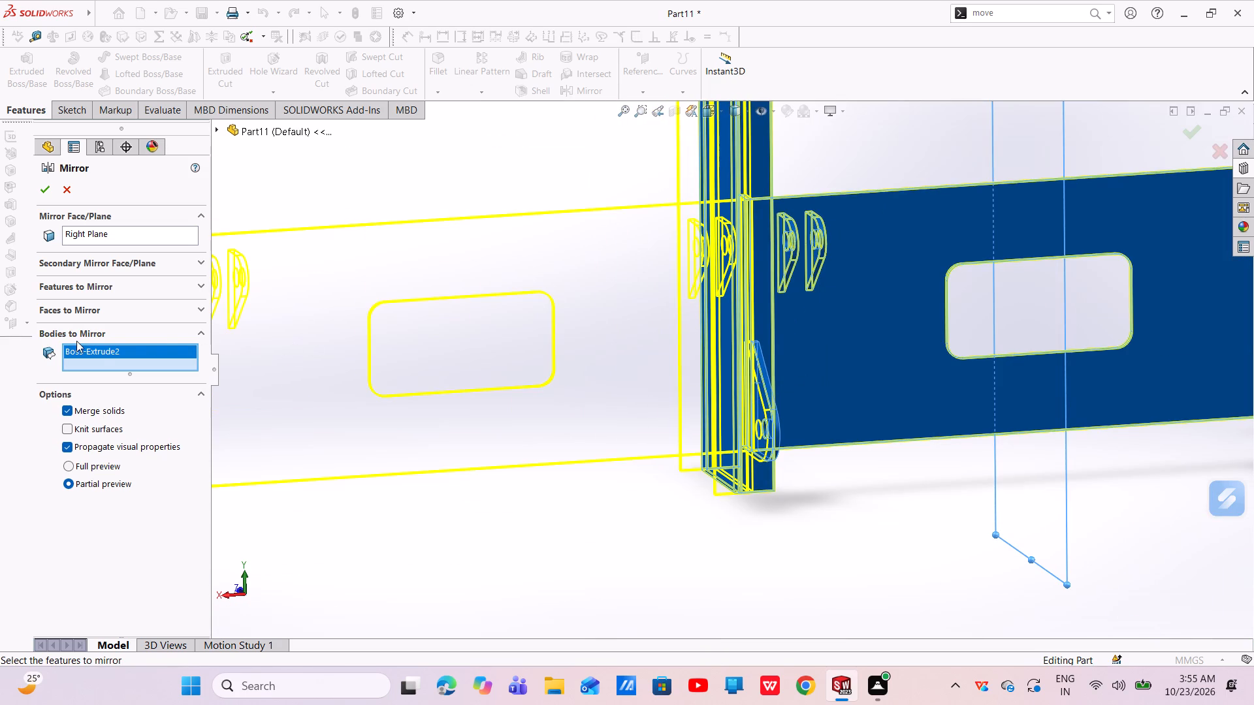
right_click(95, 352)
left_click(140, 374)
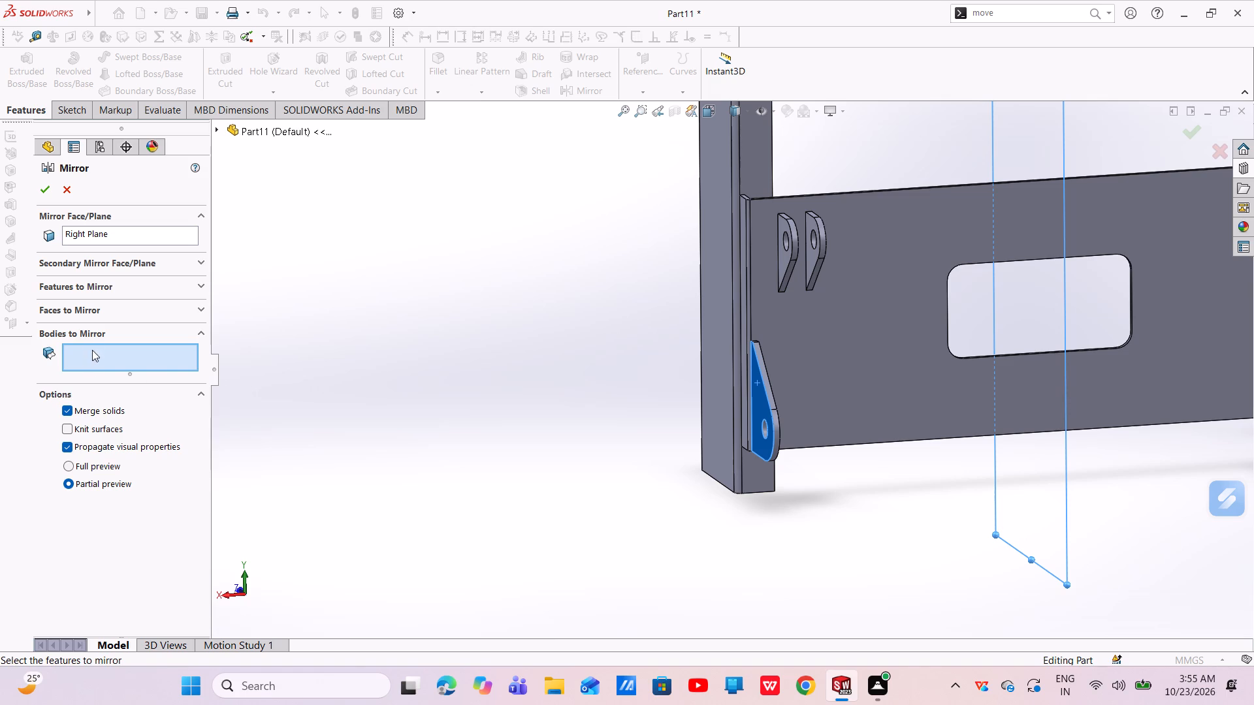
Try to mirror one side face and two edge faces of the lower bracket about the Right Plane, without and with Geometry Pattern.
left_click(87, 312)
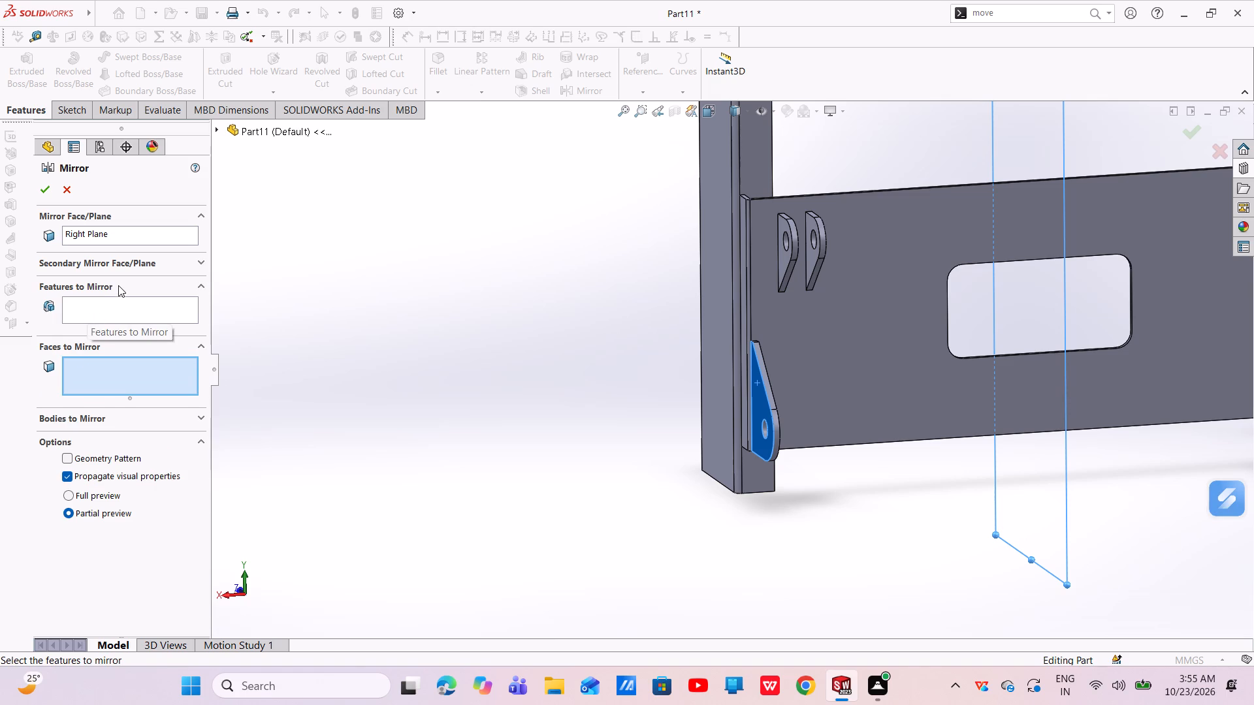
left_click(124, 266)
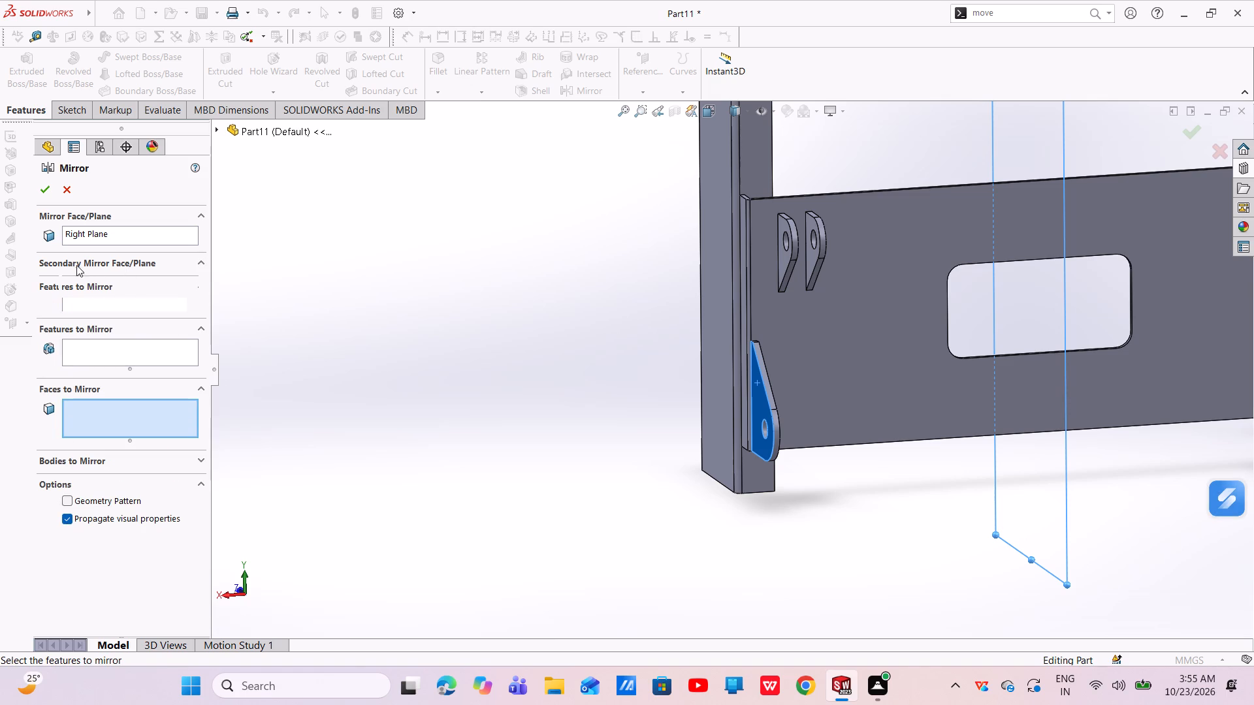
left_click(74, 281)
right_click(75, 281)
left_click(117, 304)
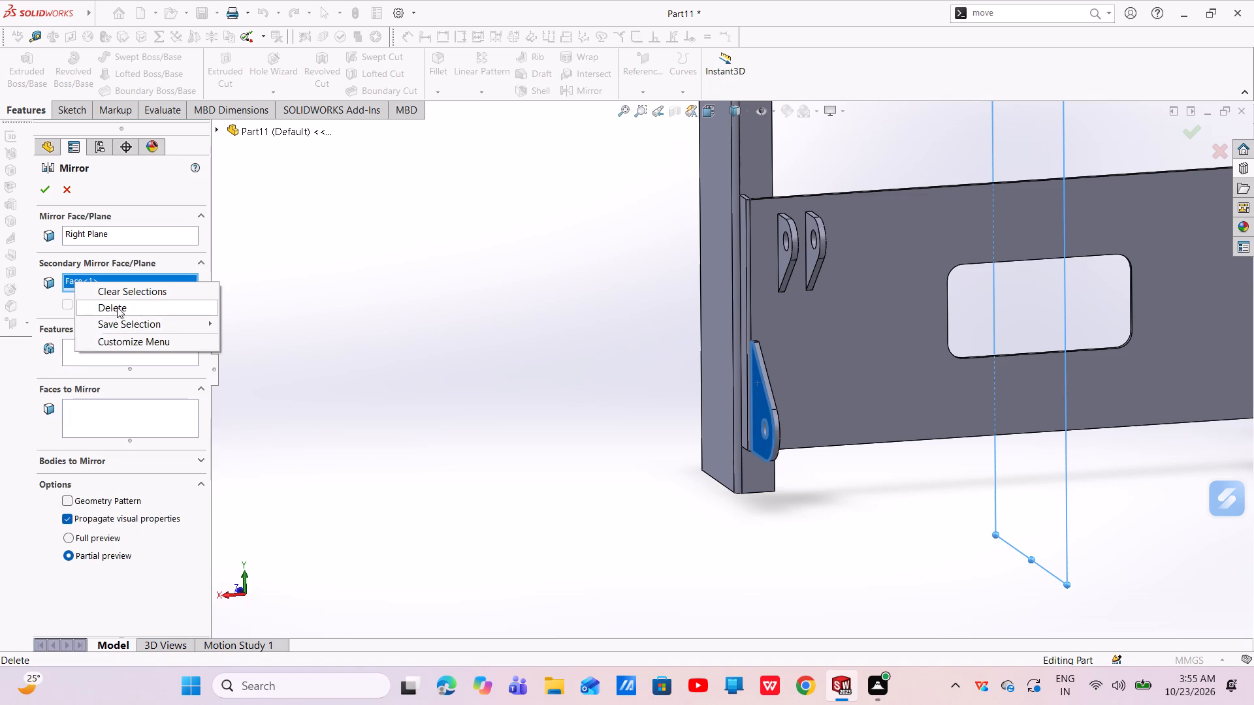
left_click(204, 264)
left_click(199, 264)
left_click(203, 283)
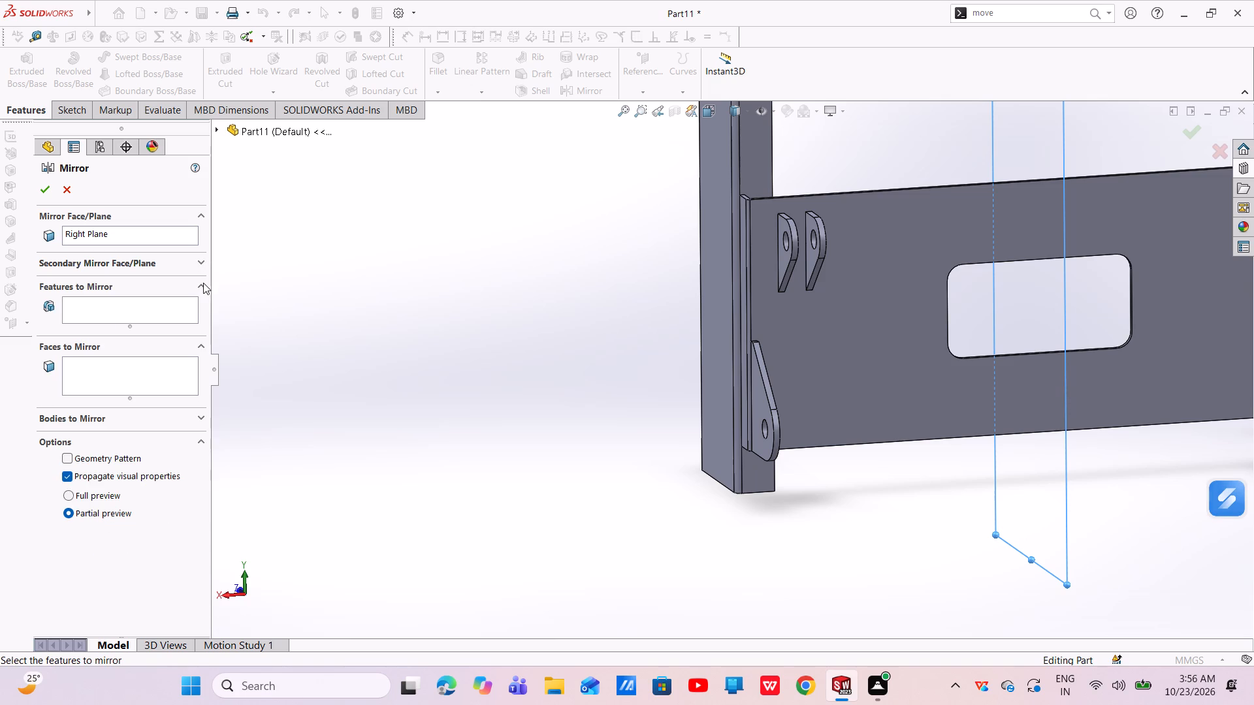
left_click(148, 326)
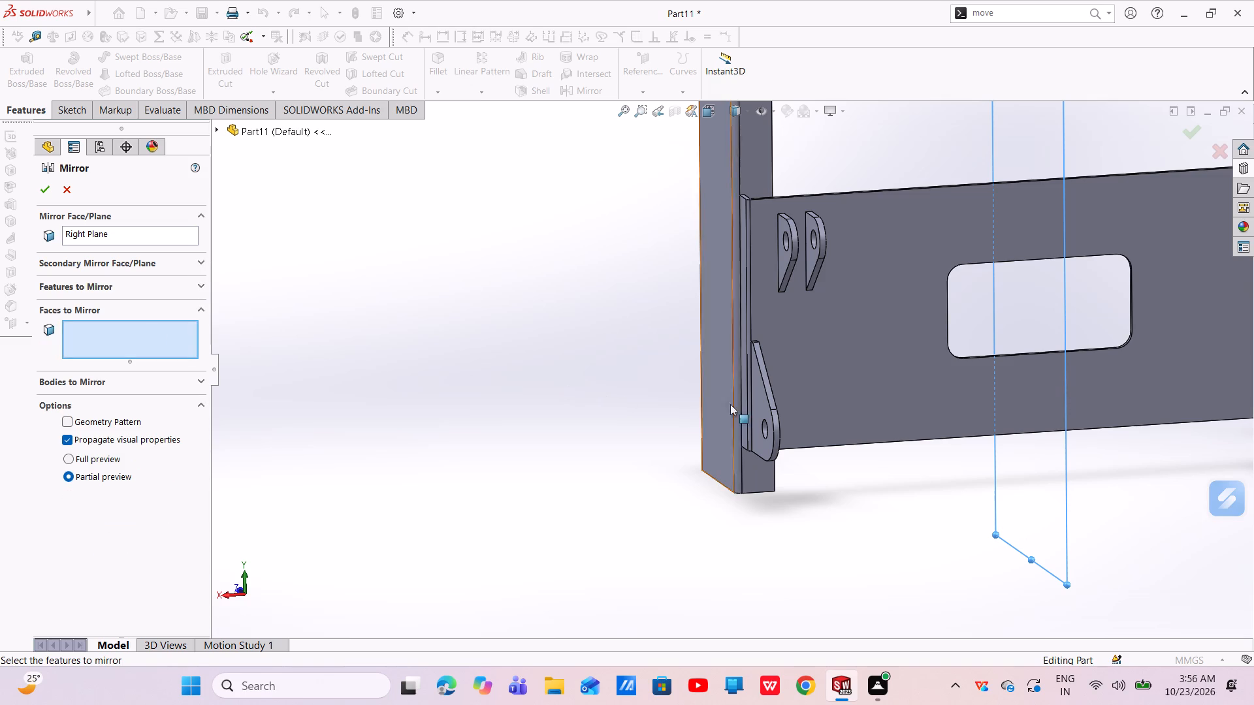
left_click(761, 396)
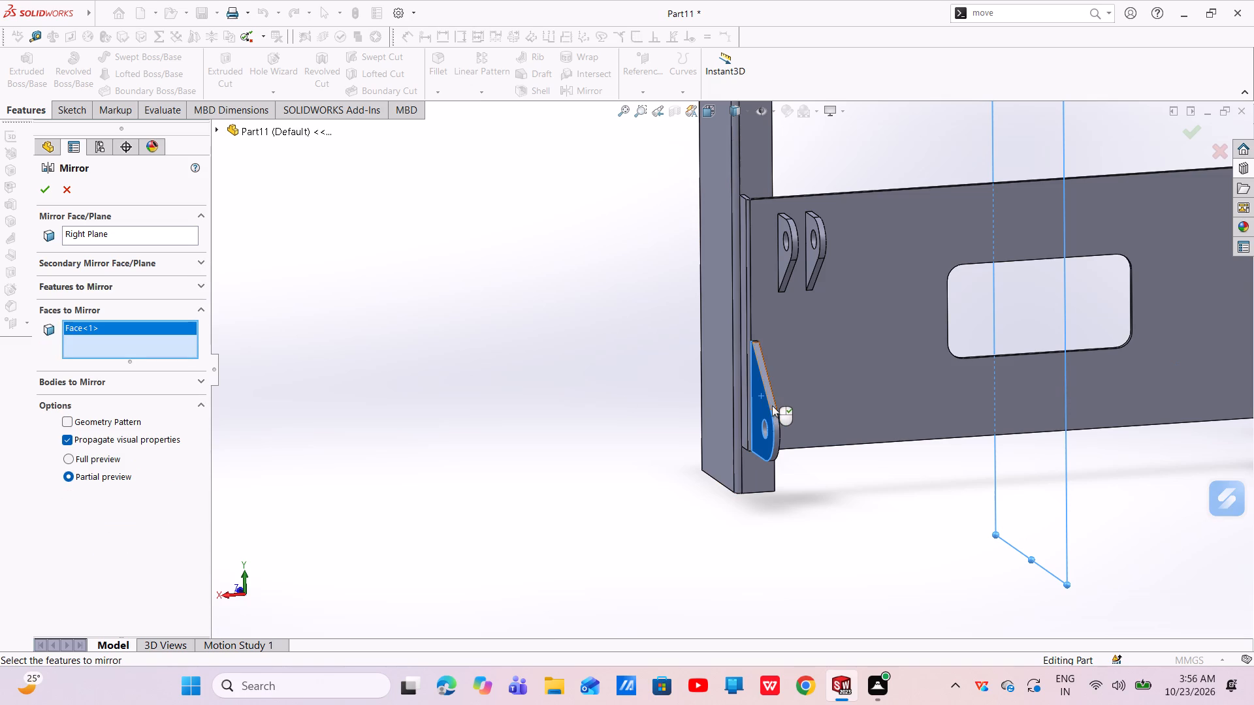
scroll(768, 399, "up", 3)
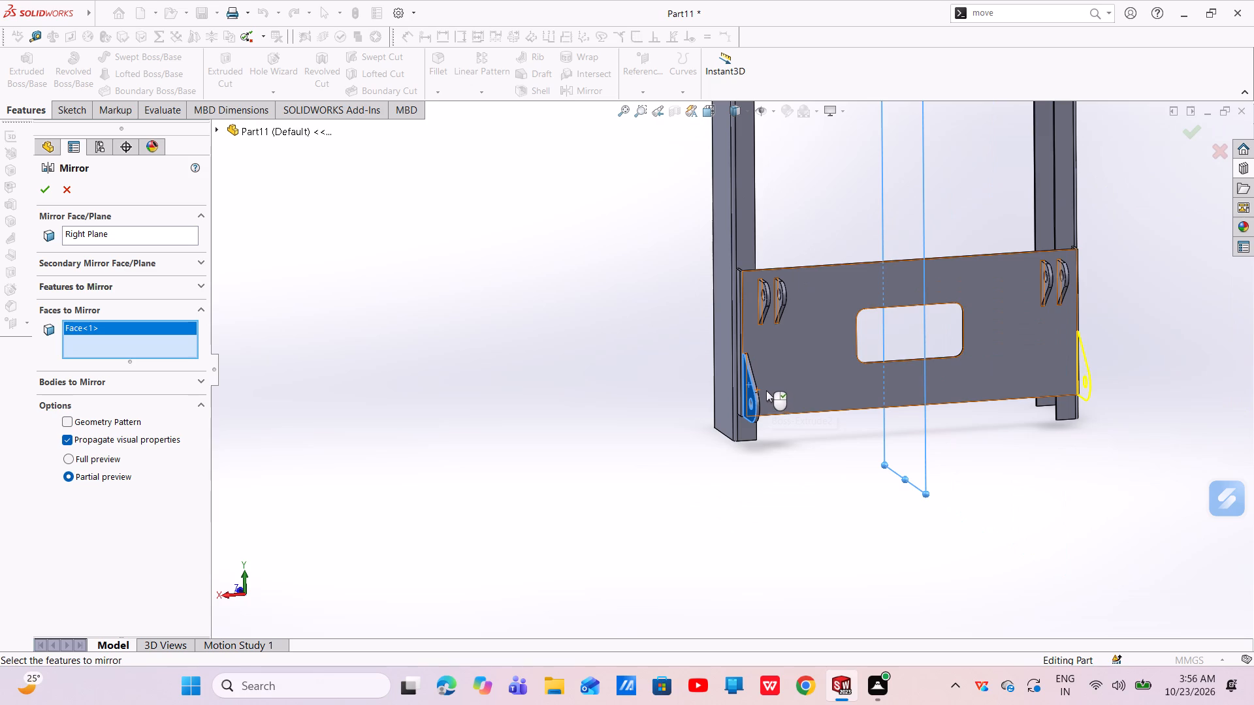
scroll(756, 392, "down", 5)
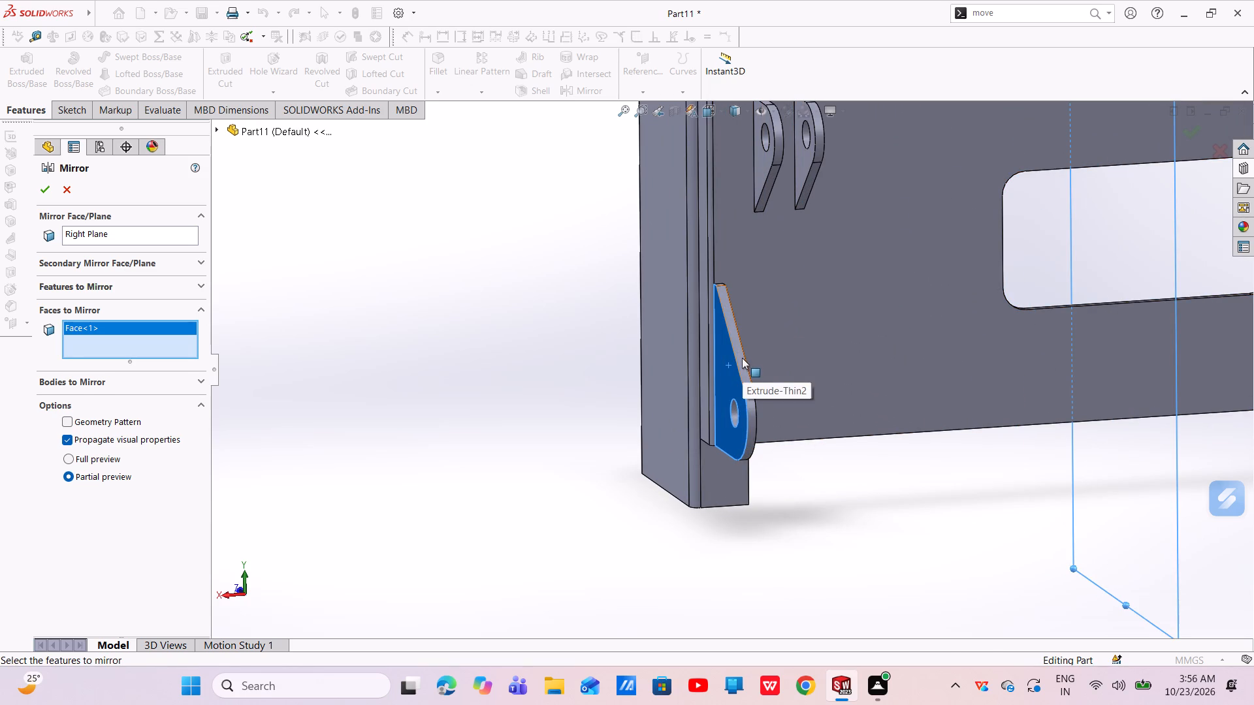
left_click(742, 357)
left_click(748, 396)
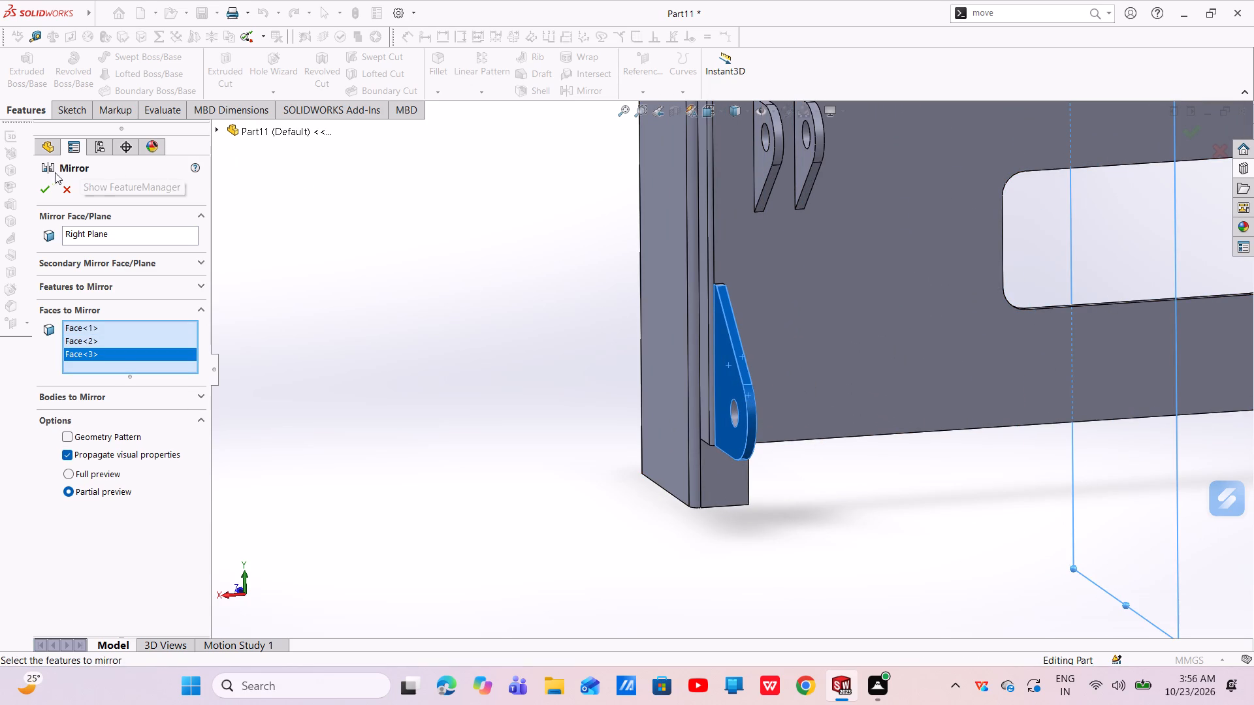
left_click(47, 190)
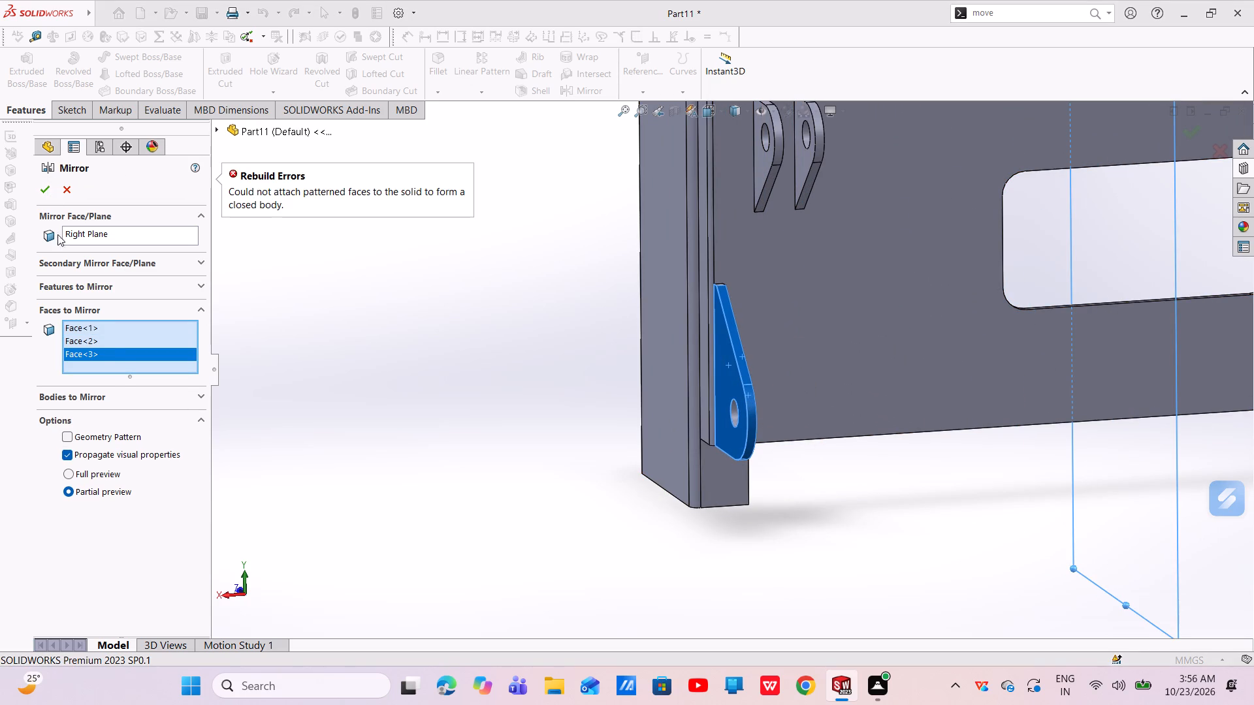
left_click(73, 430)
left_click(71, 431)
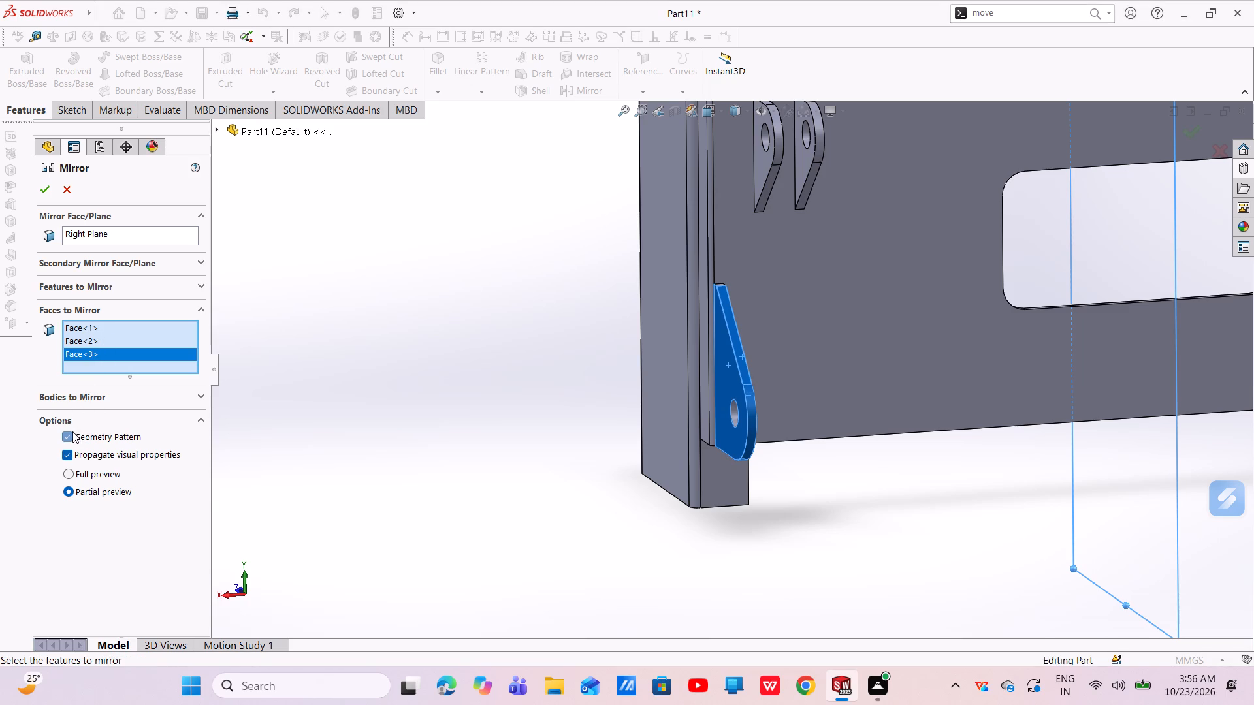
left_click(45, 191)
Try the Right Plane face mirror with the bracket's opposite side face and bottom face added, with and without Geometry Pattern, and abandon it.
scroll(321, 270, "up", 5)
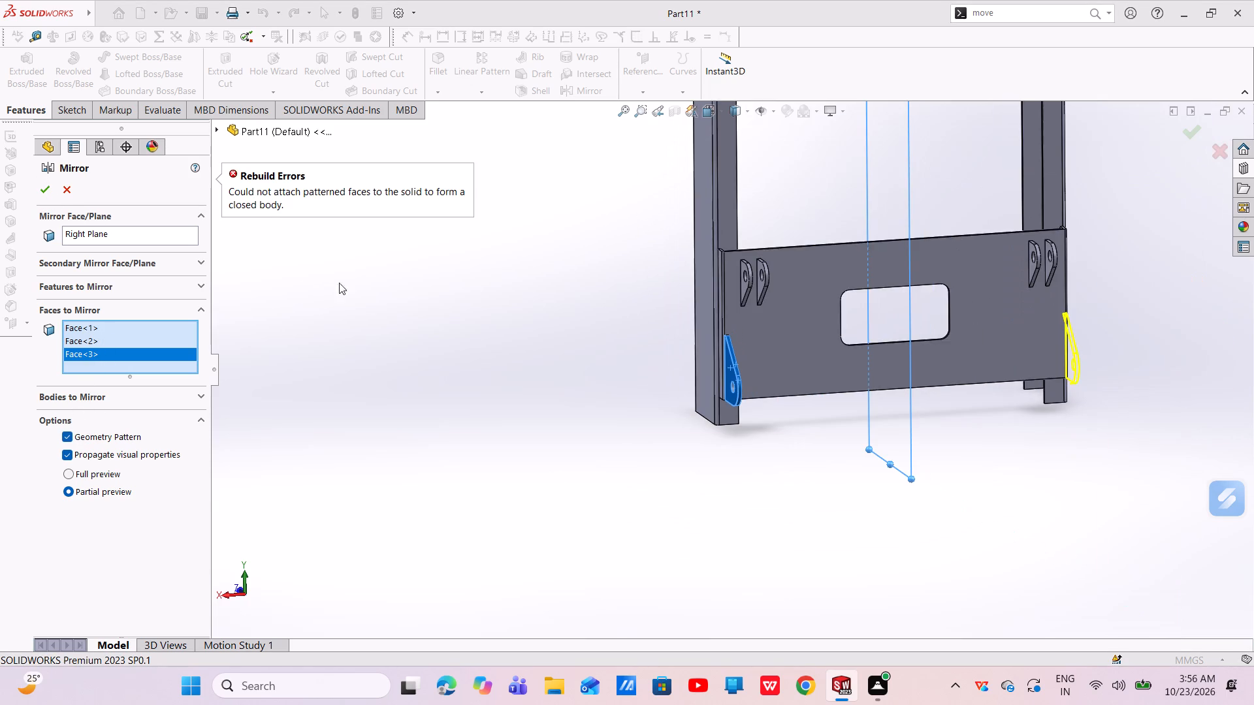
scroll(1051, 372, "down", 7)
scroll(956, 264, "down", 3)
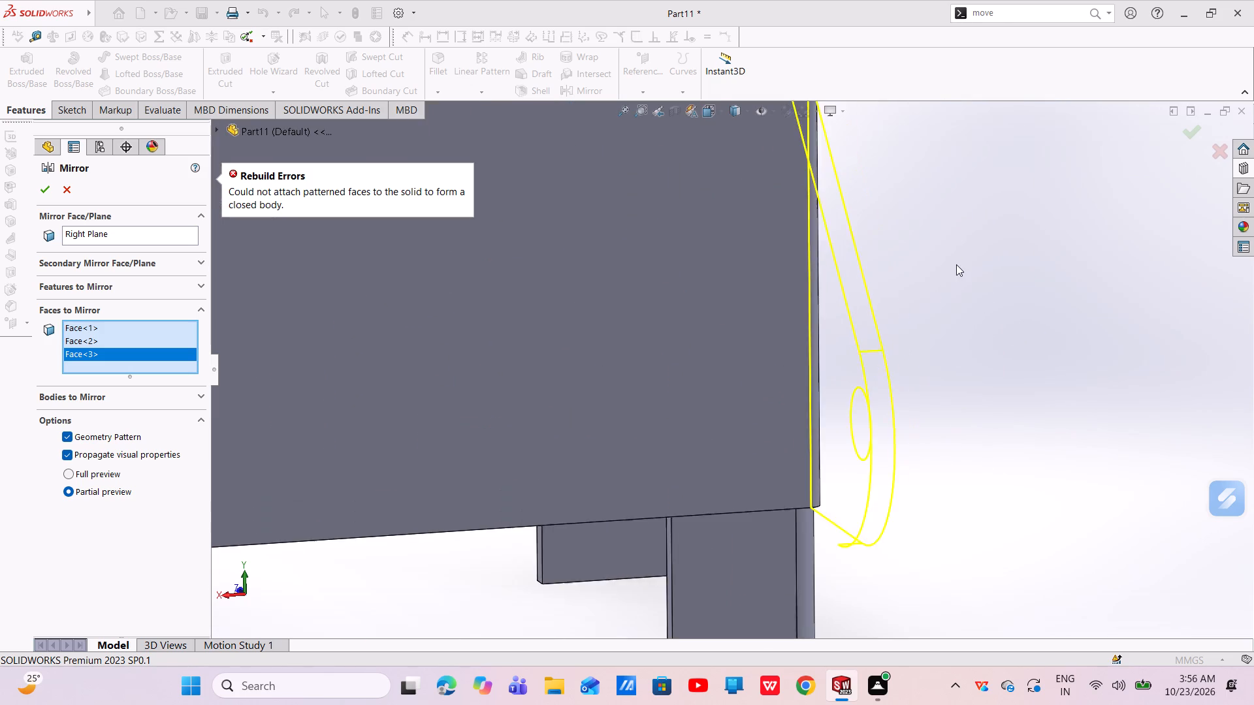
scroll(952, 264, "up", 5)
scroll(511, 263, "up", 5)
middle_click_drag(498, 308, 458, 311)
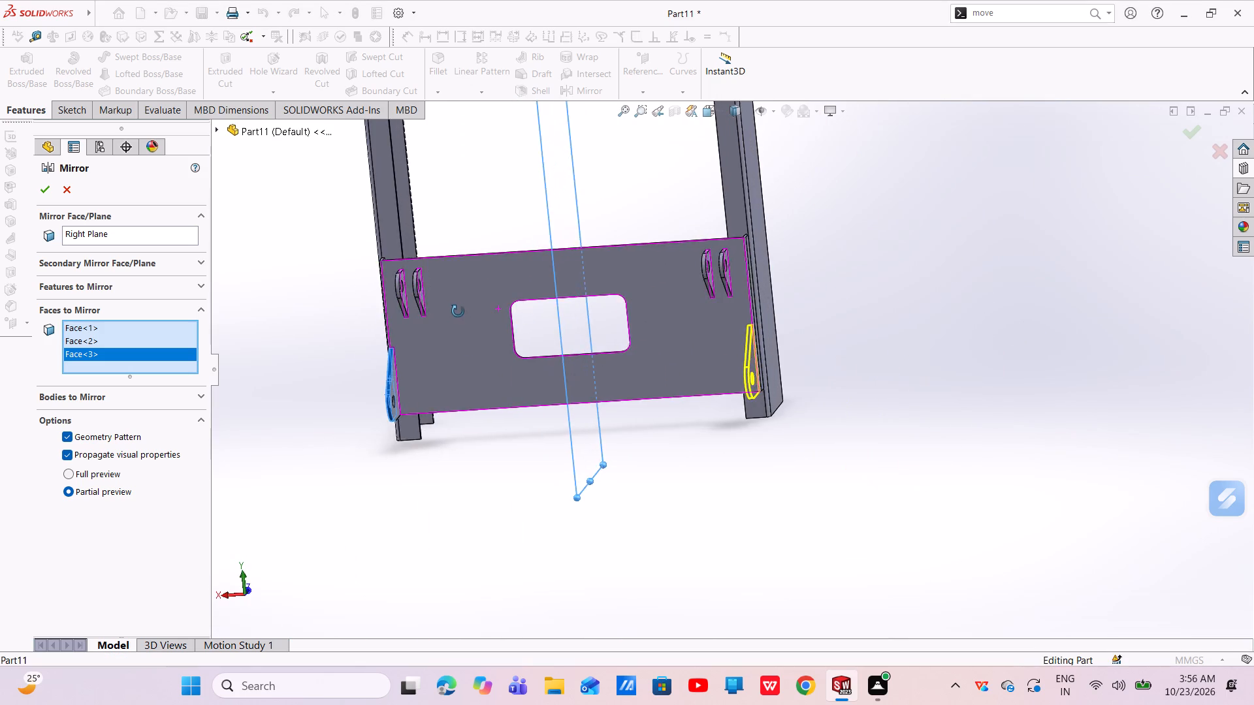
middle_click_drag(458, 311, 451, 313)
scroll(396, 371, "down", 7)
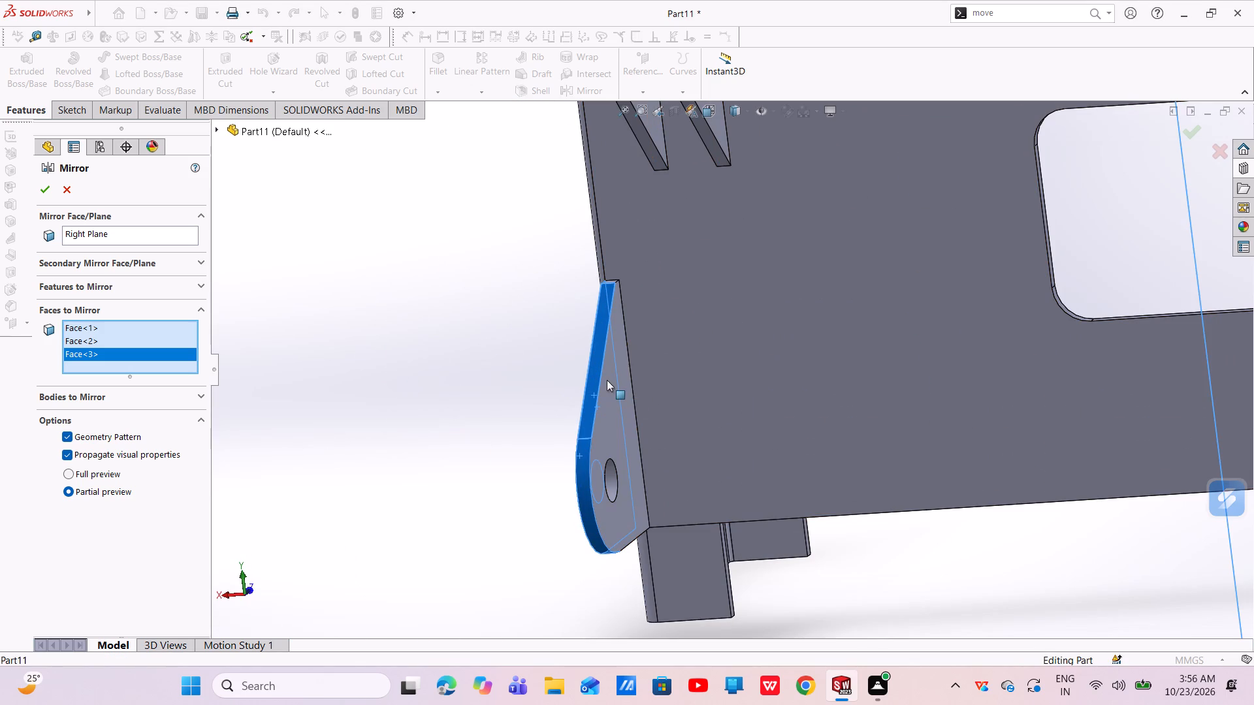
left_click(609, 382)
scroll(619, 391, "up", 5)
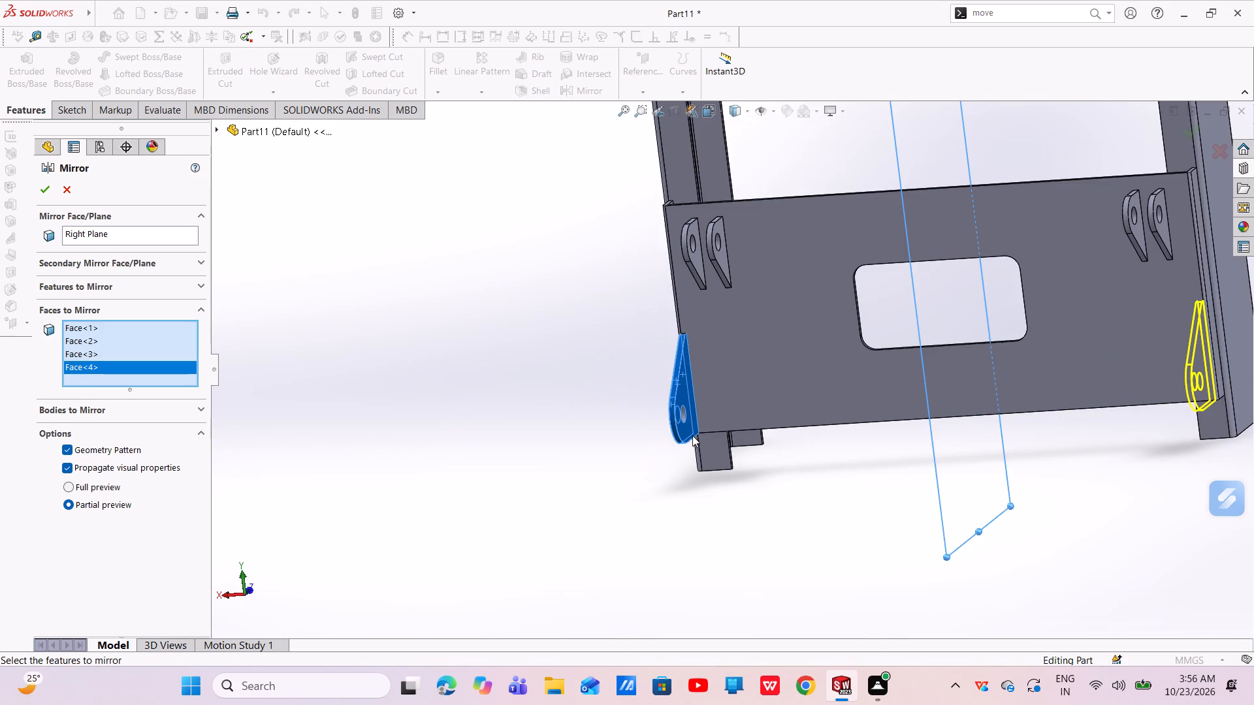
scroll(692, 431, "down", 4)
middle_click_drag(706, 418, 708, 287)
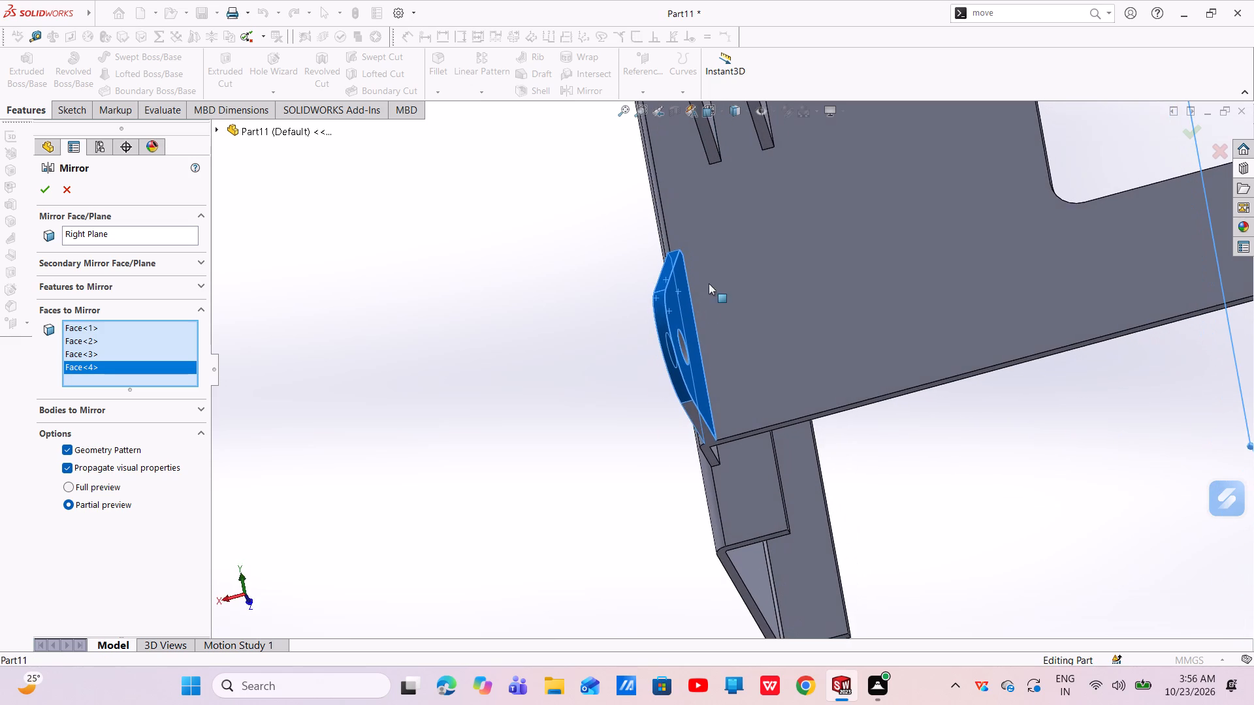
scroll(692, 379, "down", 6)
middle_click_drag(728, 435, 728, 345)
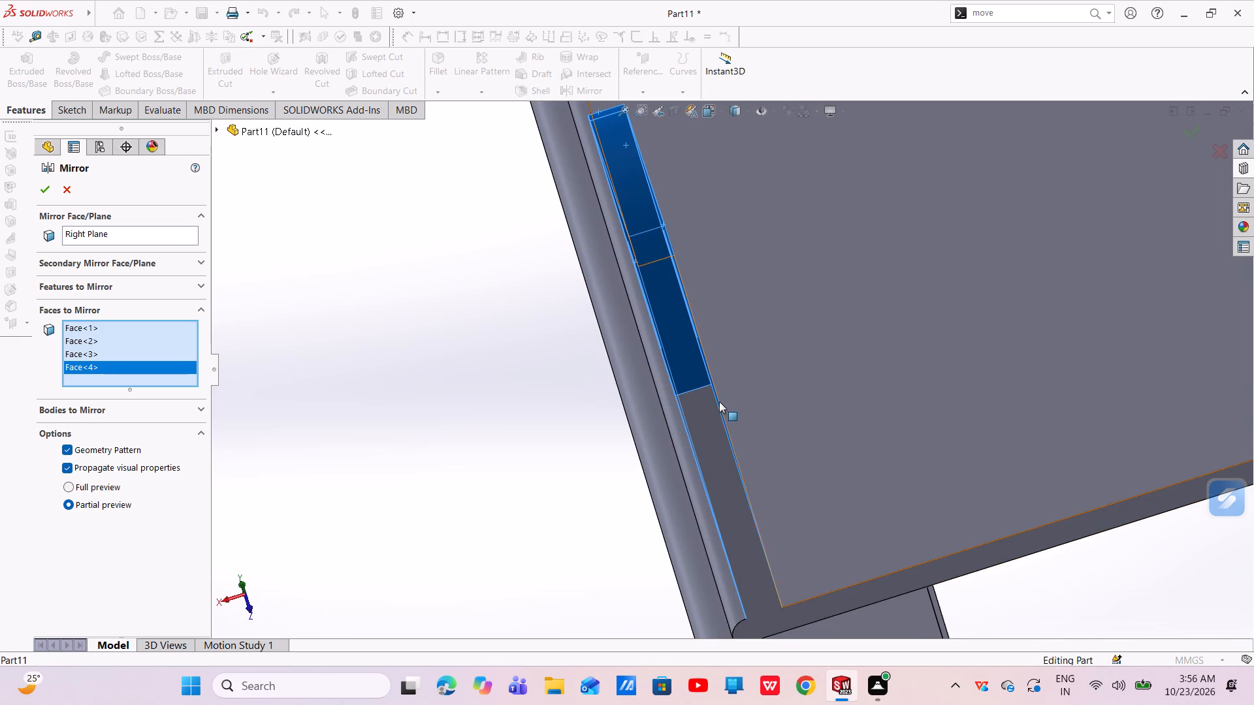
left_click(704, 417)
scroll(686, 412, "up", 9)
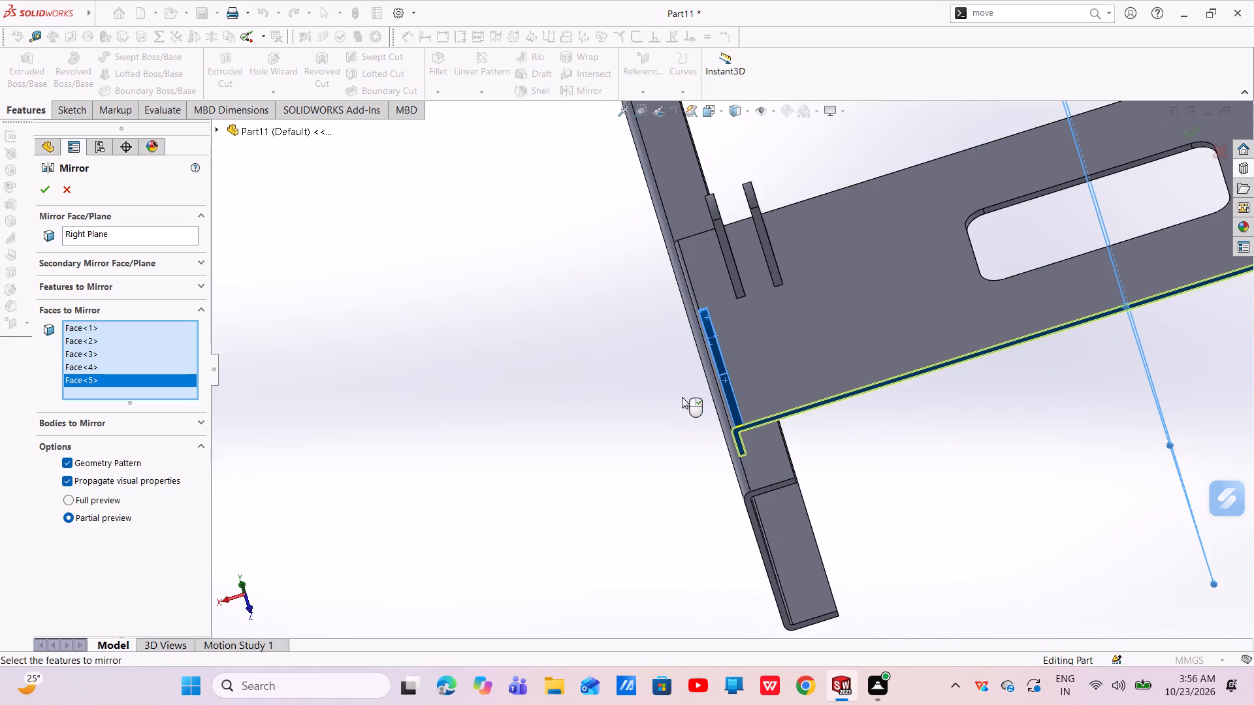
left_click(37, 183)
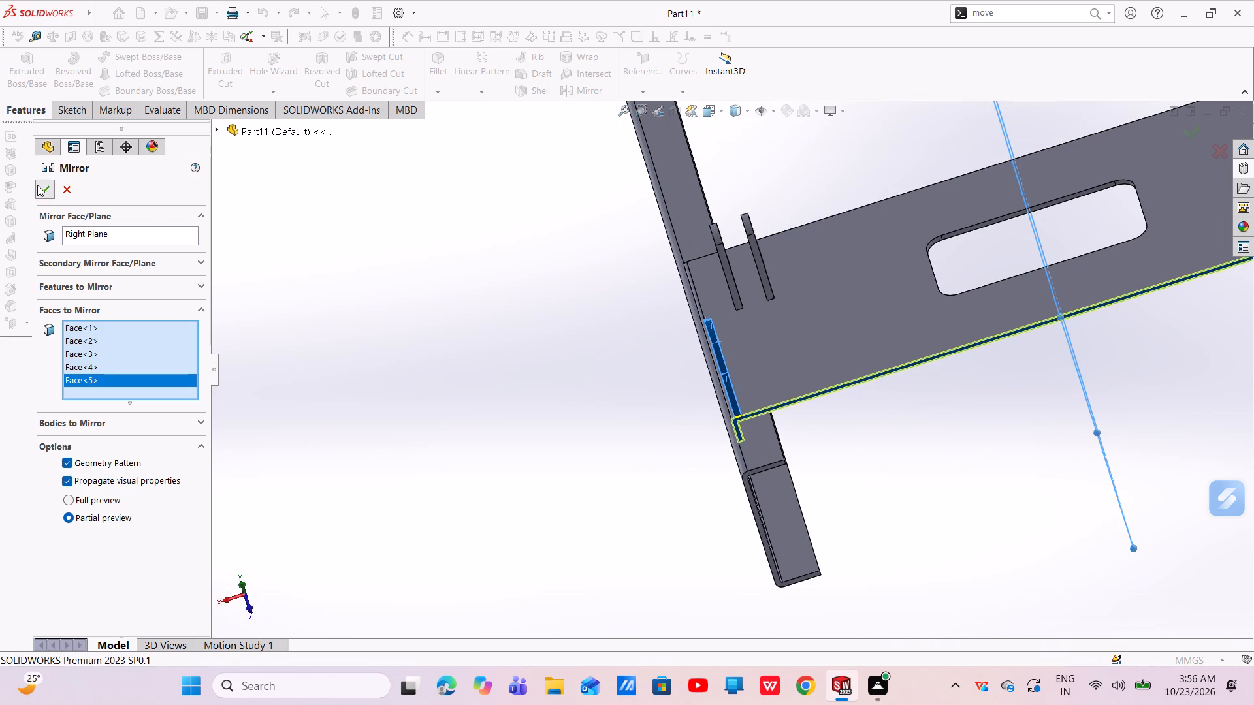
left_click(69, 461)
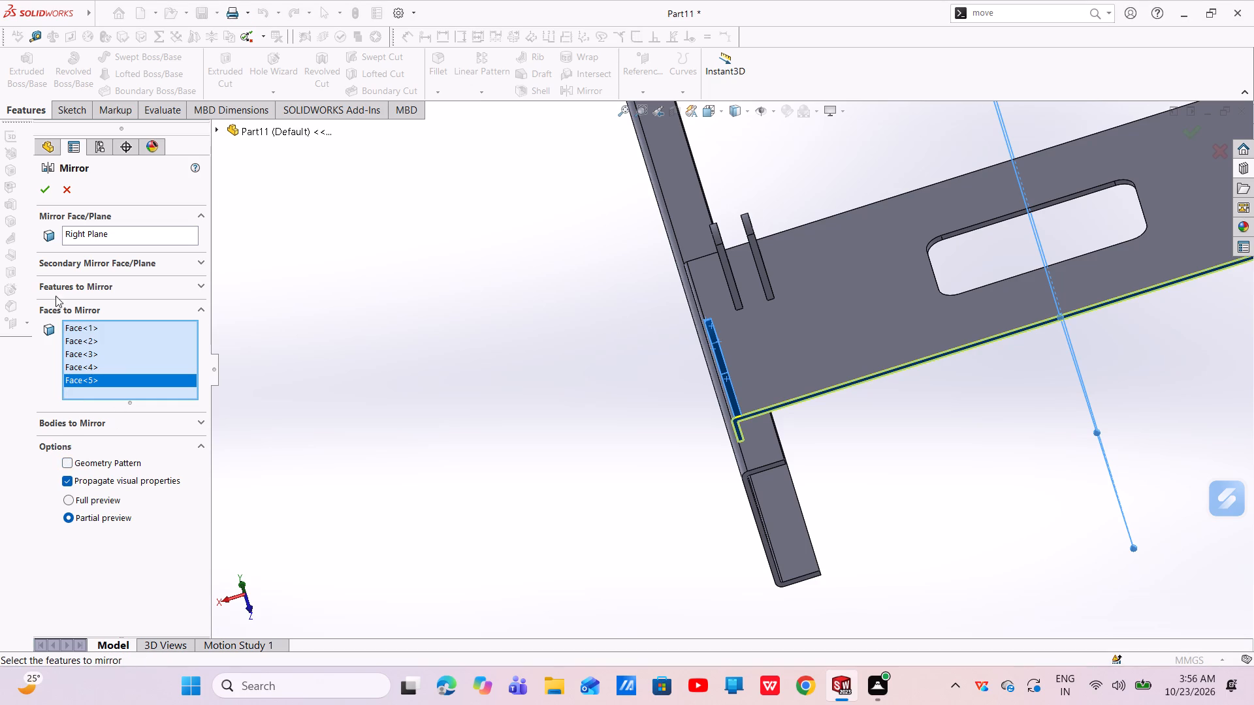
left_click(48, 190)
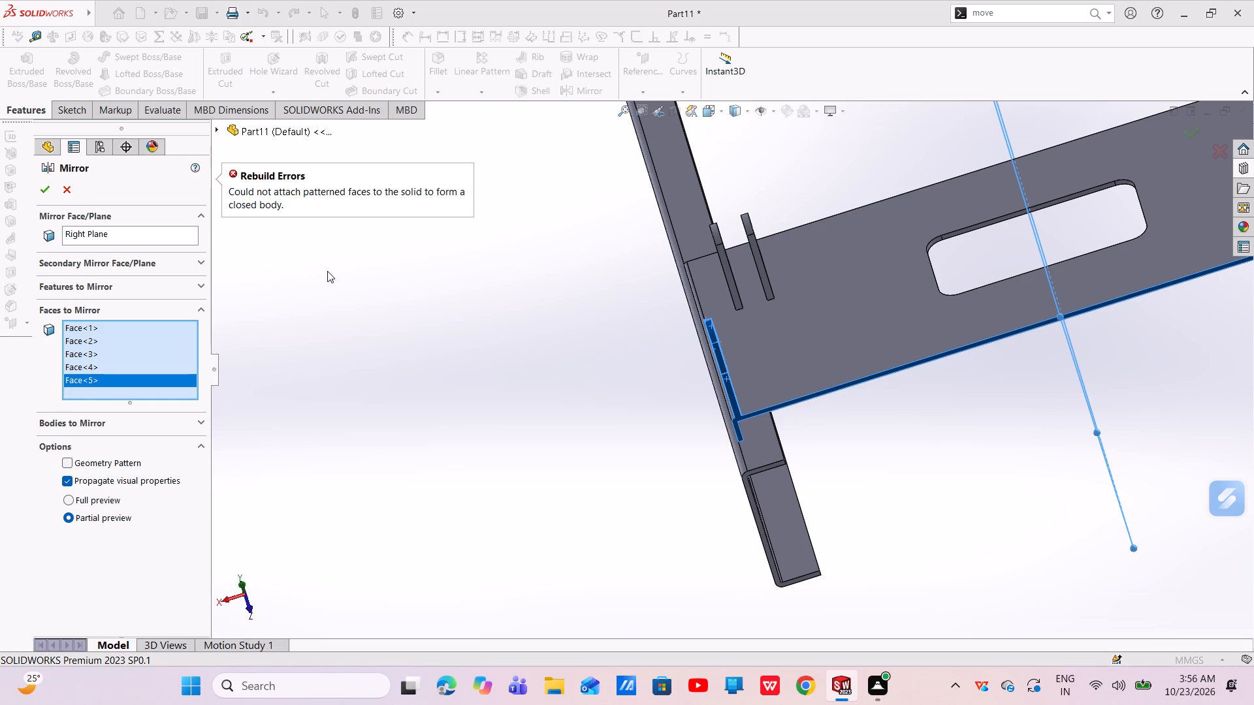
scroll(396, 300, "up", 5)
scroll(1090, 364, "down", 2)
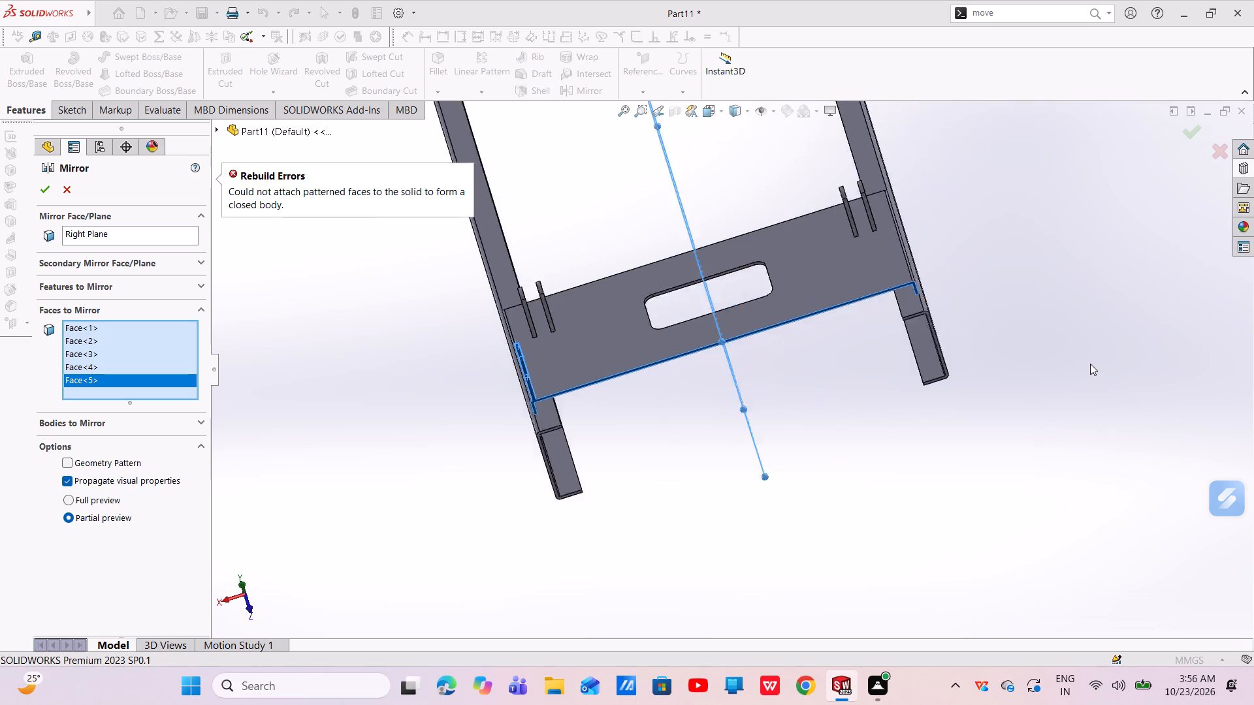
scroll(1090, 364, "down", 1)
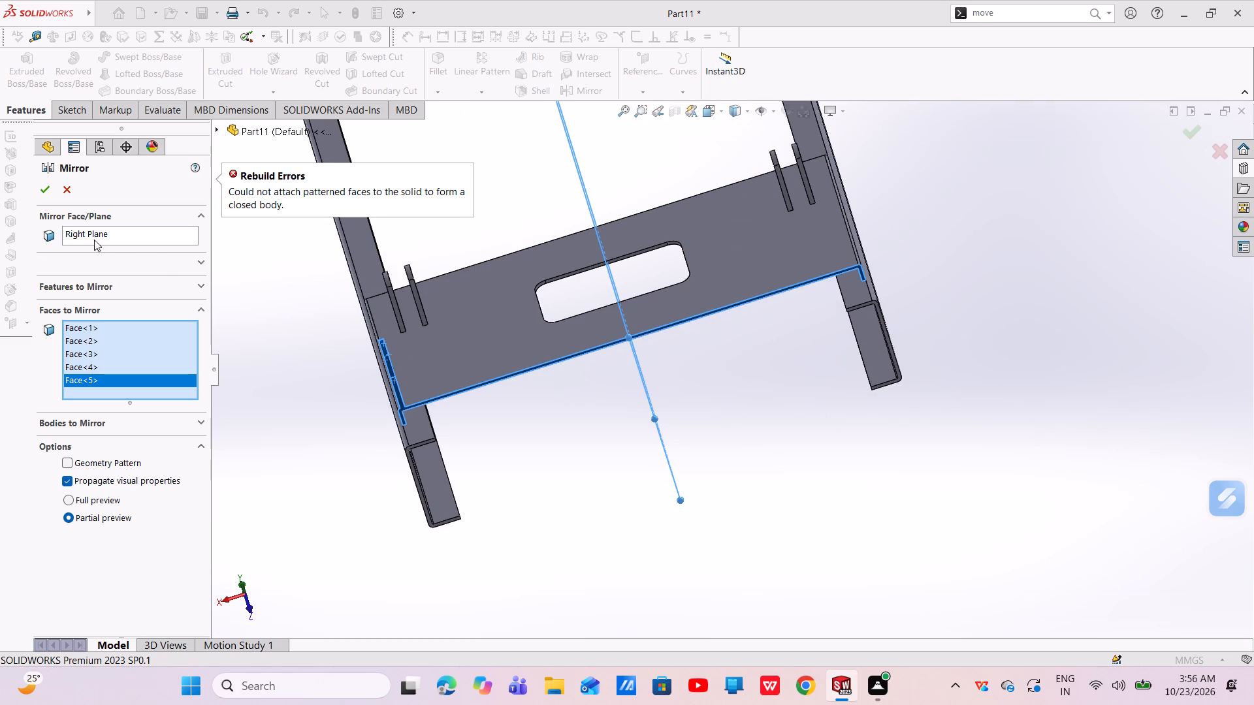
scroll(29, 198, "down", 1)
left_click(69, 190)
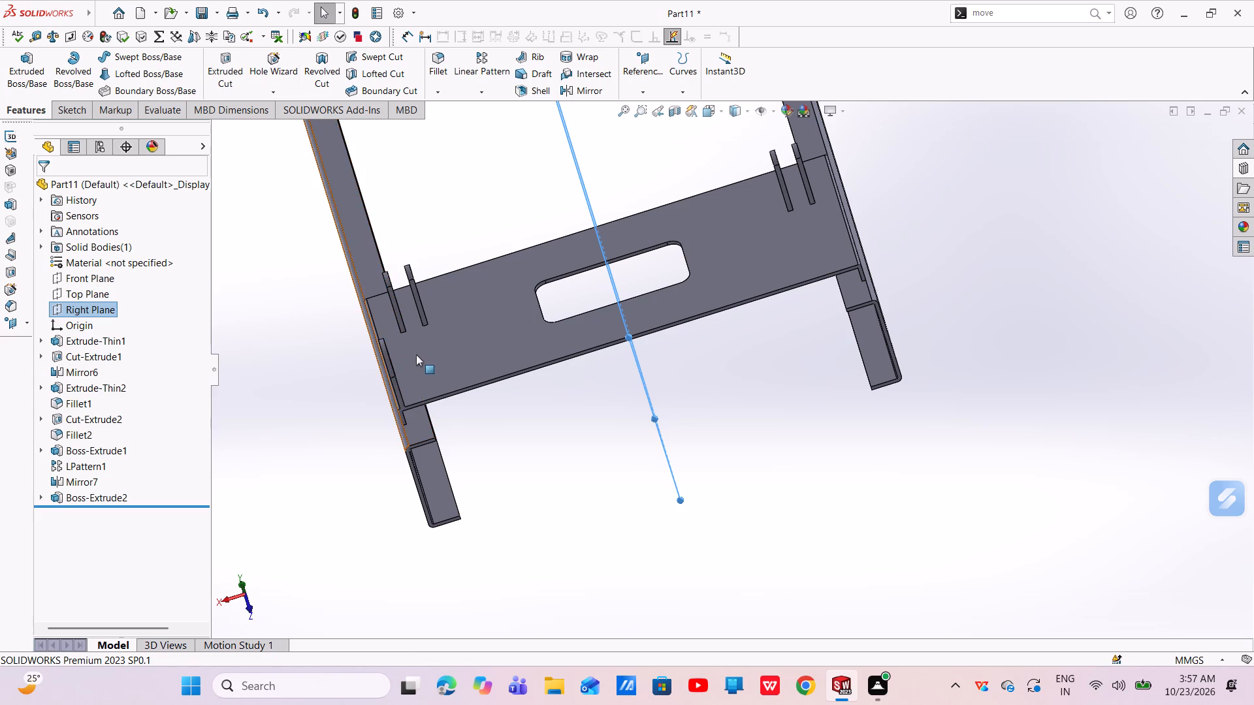
Mirror the lower bracket's extrusion feature about the Right Plane, using feature mirroring instead of faces.
scroll(400, 332, "down", 5)
scroll(475, 421, "down", 4)
scroll(522, 390, "up", 5)
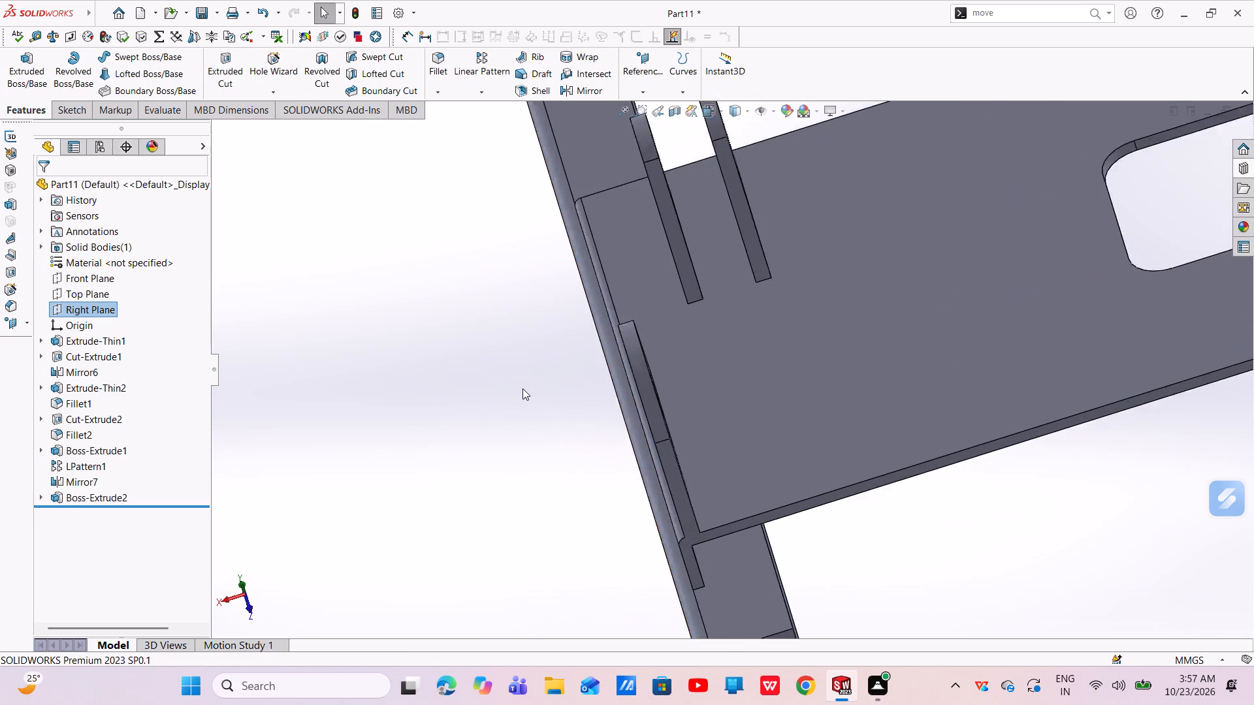
scroll(522, 388, "up", 1)
scroll(675, 373, "up", 6)
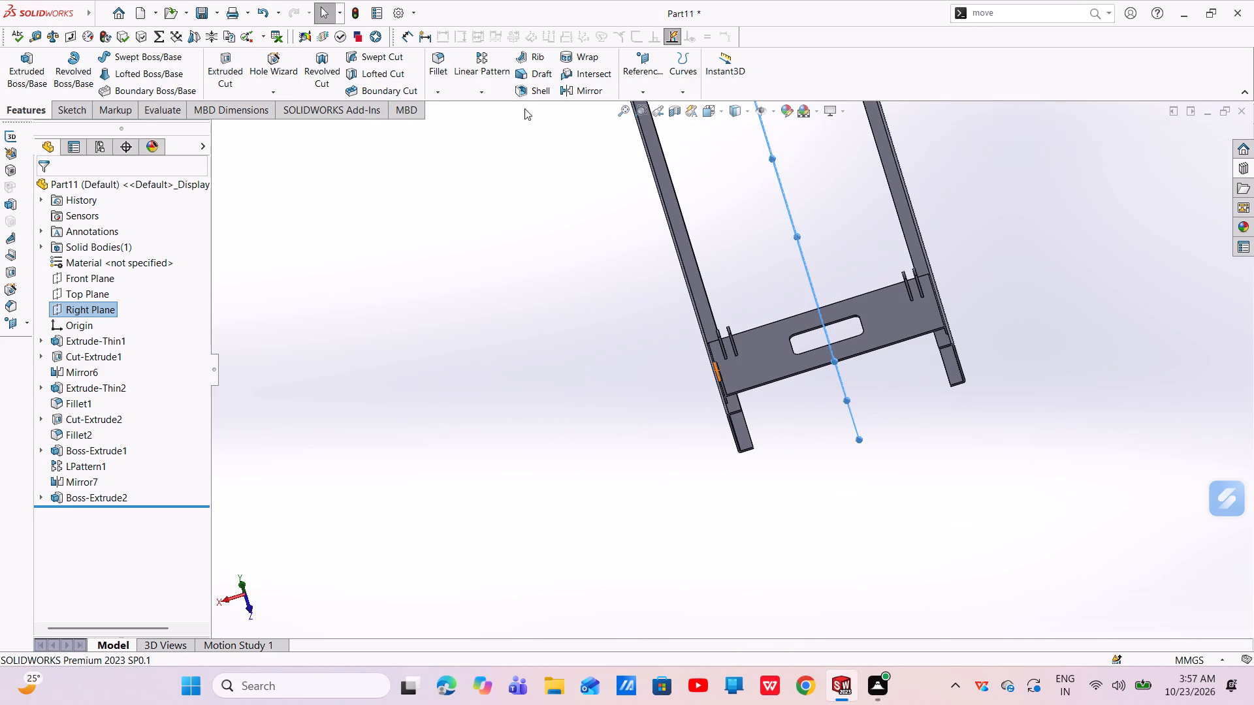
left_click(567, 89)
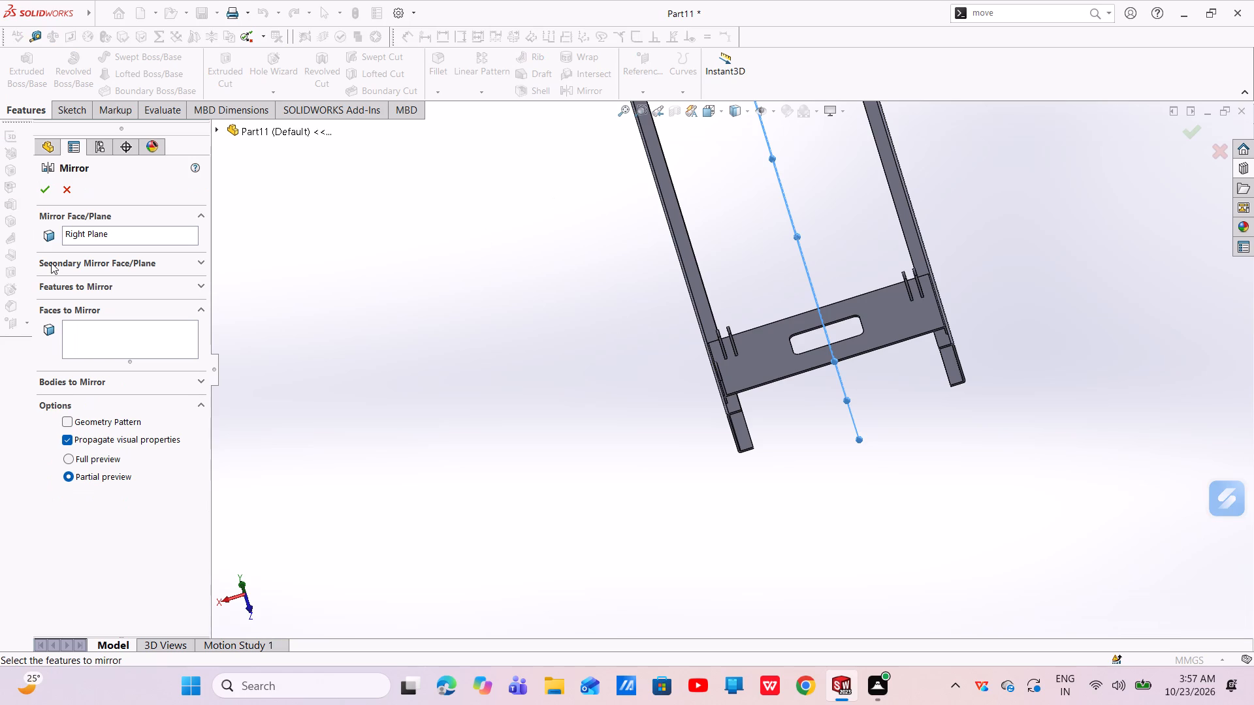
scroll(722, 338, "down", 7)
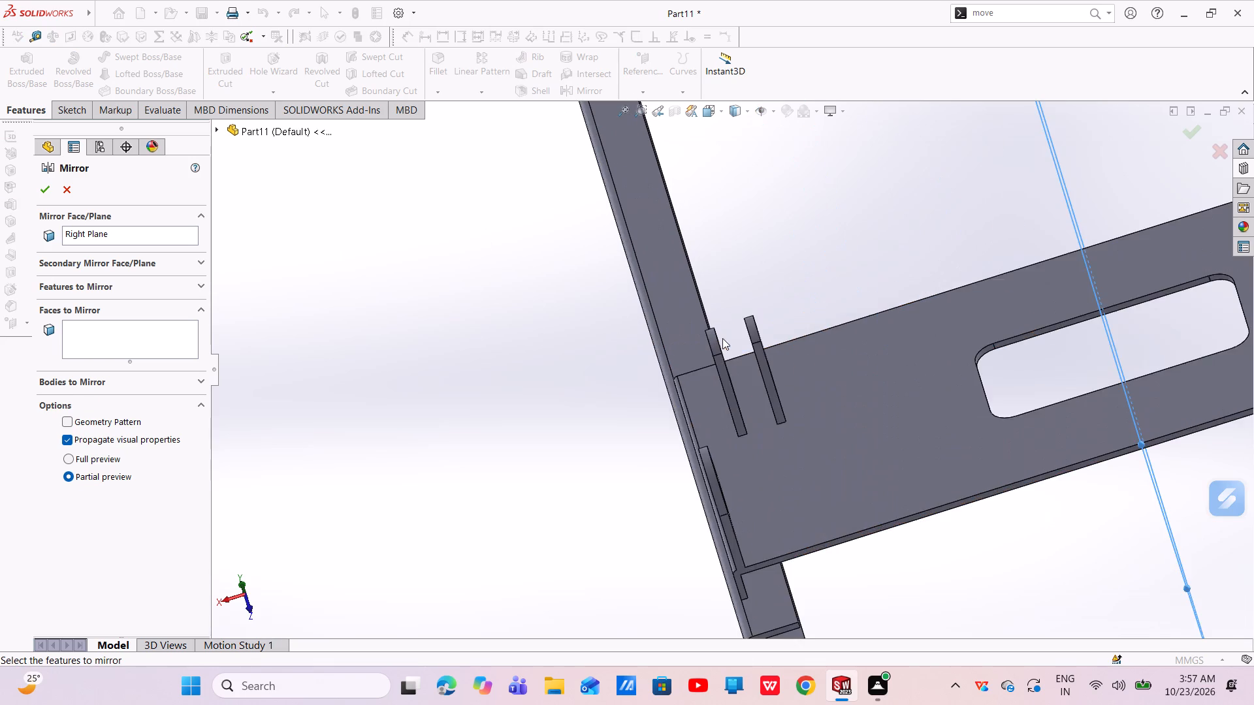
scroll(772, 389, "up", 4)
scroll(792, 444, "up", 3)
middle_click_drag(796, 433, 847, 384)
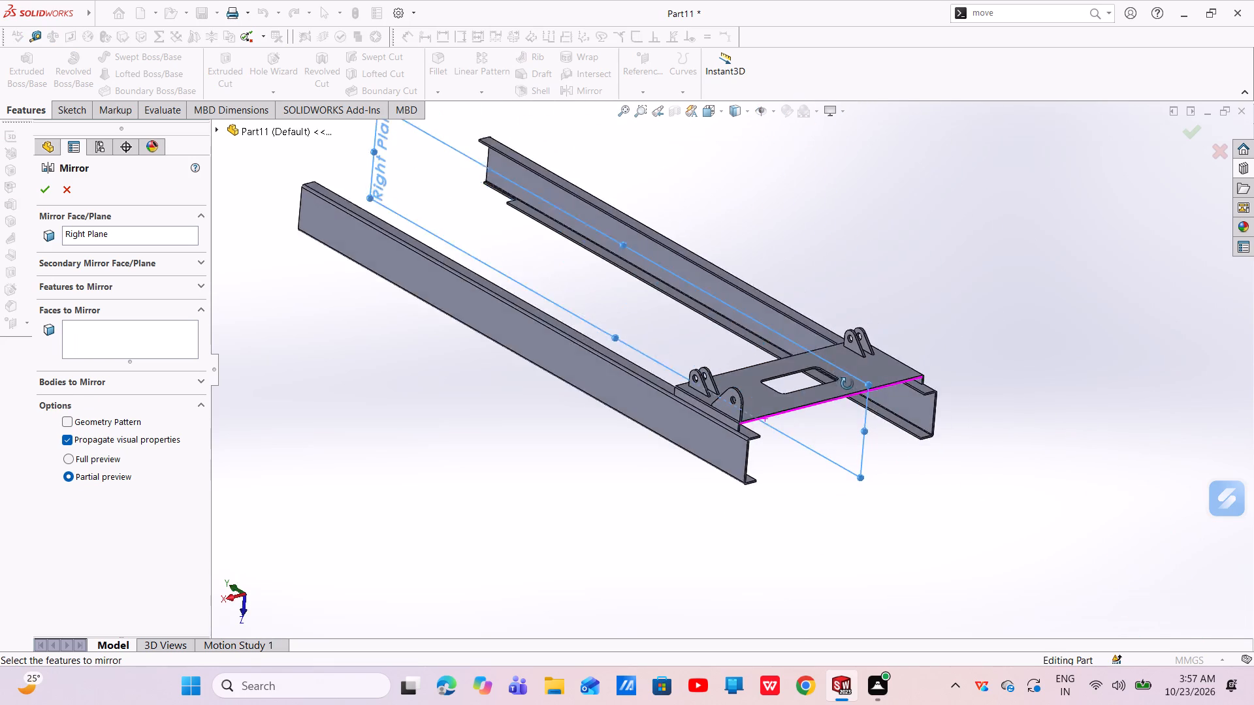
middle_click_drag(847, 384, 847, 368)
scroll(796, 392, "down", 6)
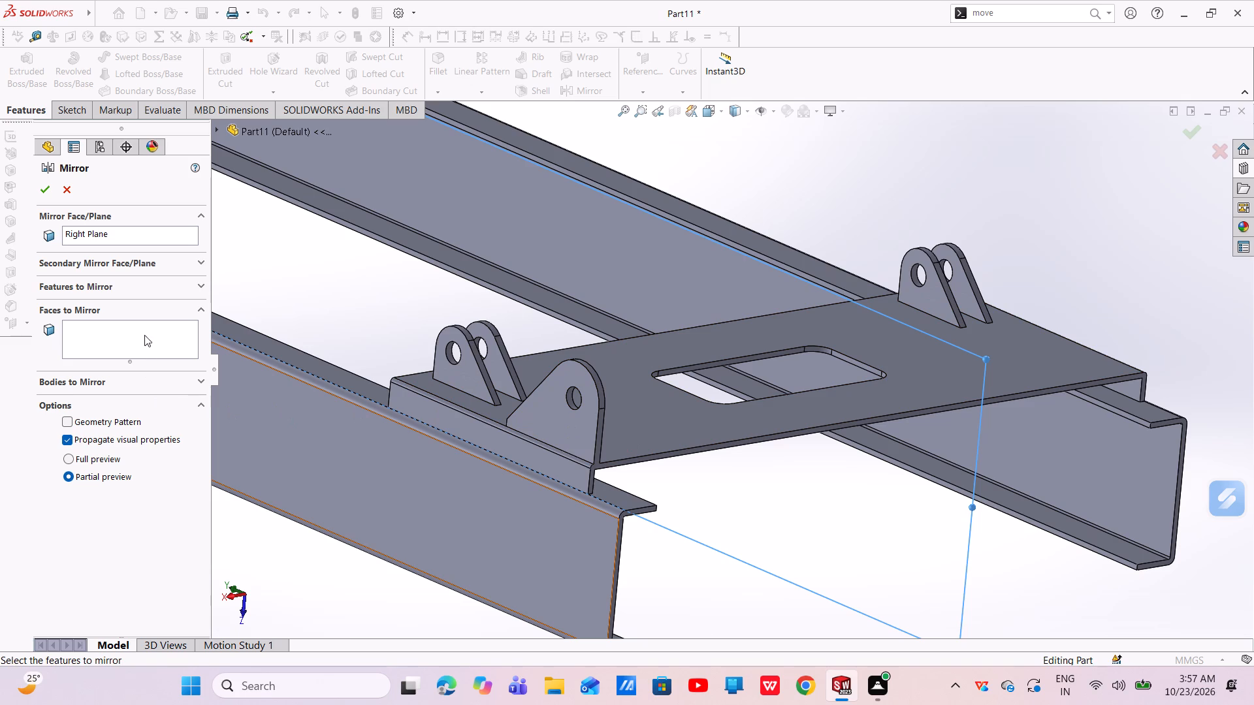
left_click(145, 294)
left_click(187, 285)
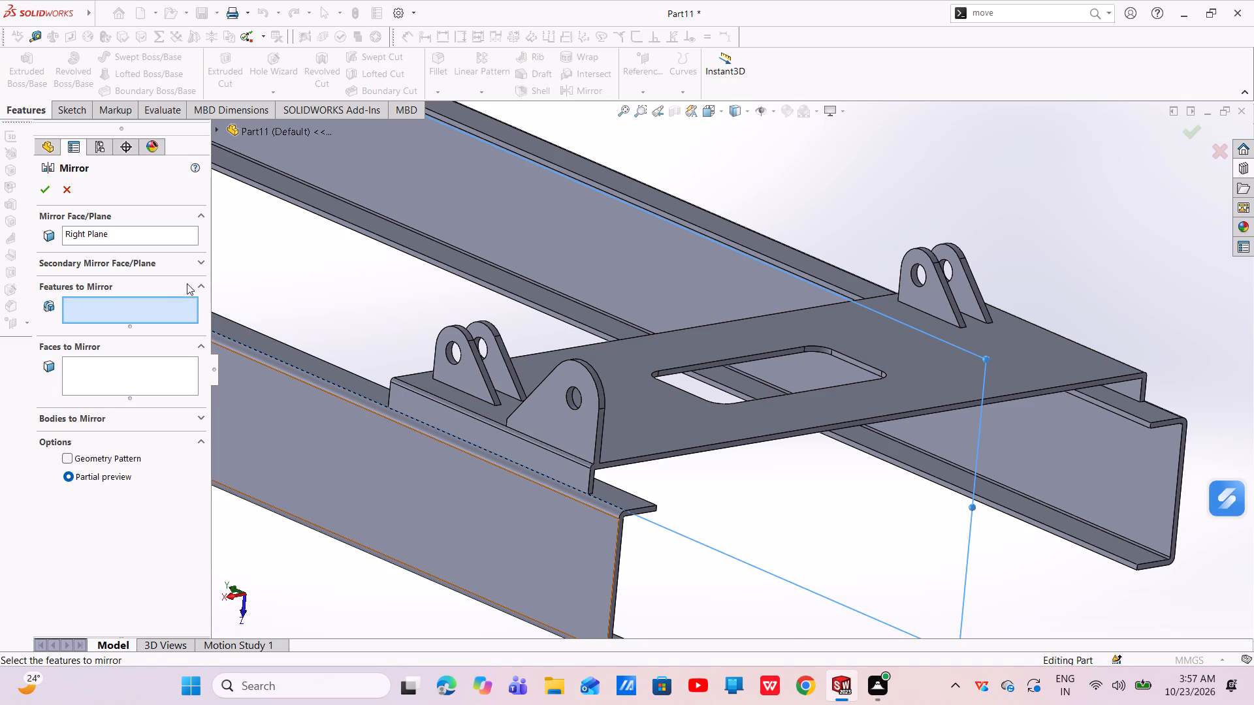
left_click(176, 305)
left_click(562, 407)
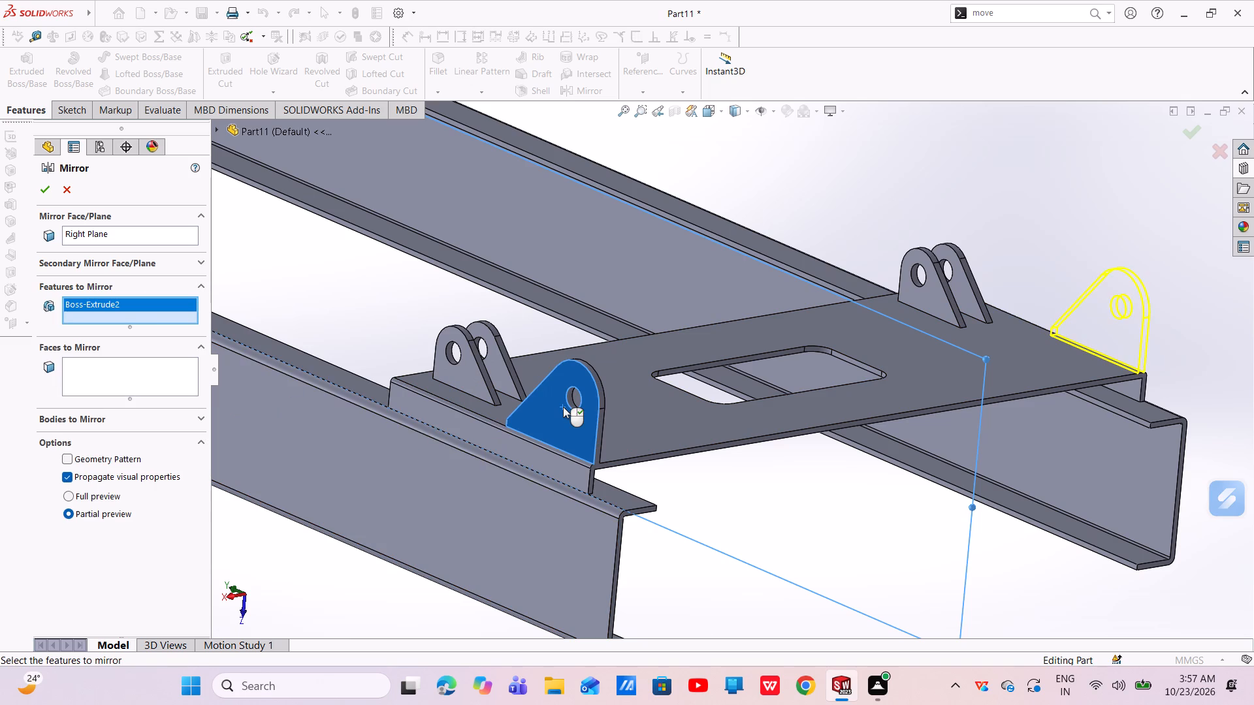
left_click(44, 190)
Examine both lower brackets and the cross member from several angles after mirroring.
scroll(775, 461, "up", 4)
scroll(755, 466, "down", 1)
middle_click_drag(737, 461, 642, 465)
scroll(716, 455, "up", 1)
scroll(642, 465, "down", 3)
scroll(799, 432, "up", 3)
scroll(799, 432, "down", 1)
scroll(799, 432, "up", 1)
middle_click_drag(799, 431, 805, 522)
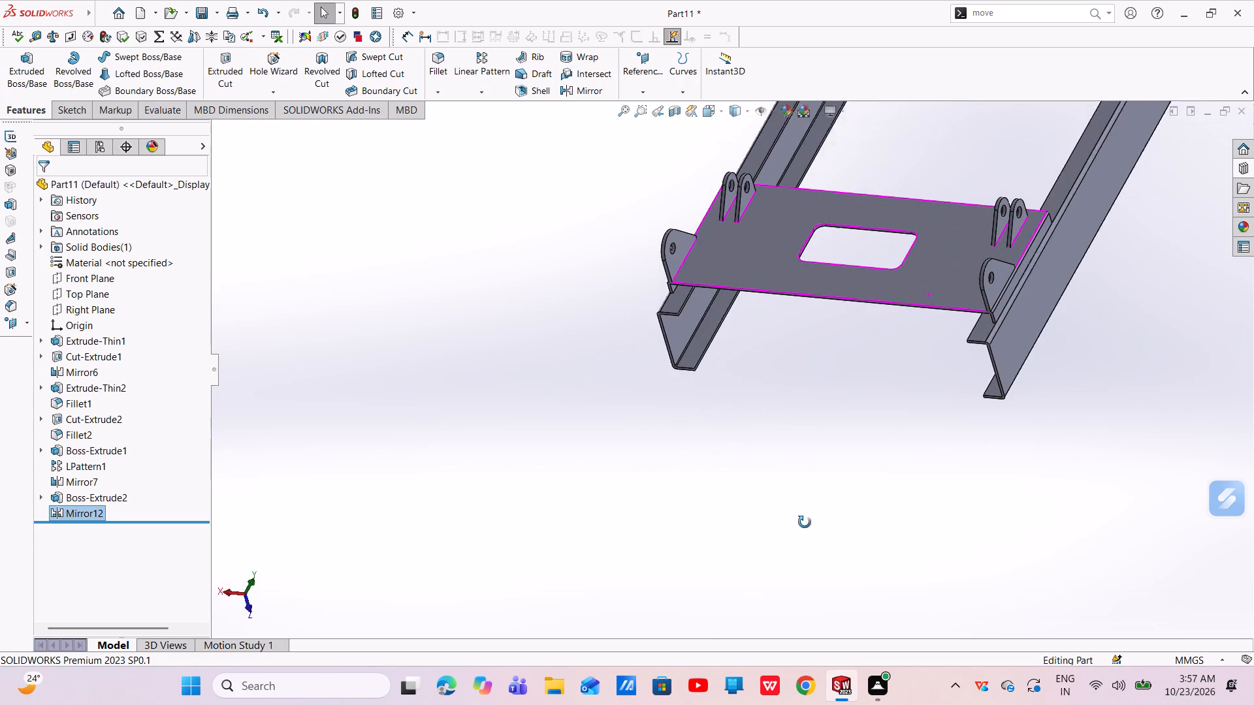
middle_click_drag(805, 522, 806, 524)
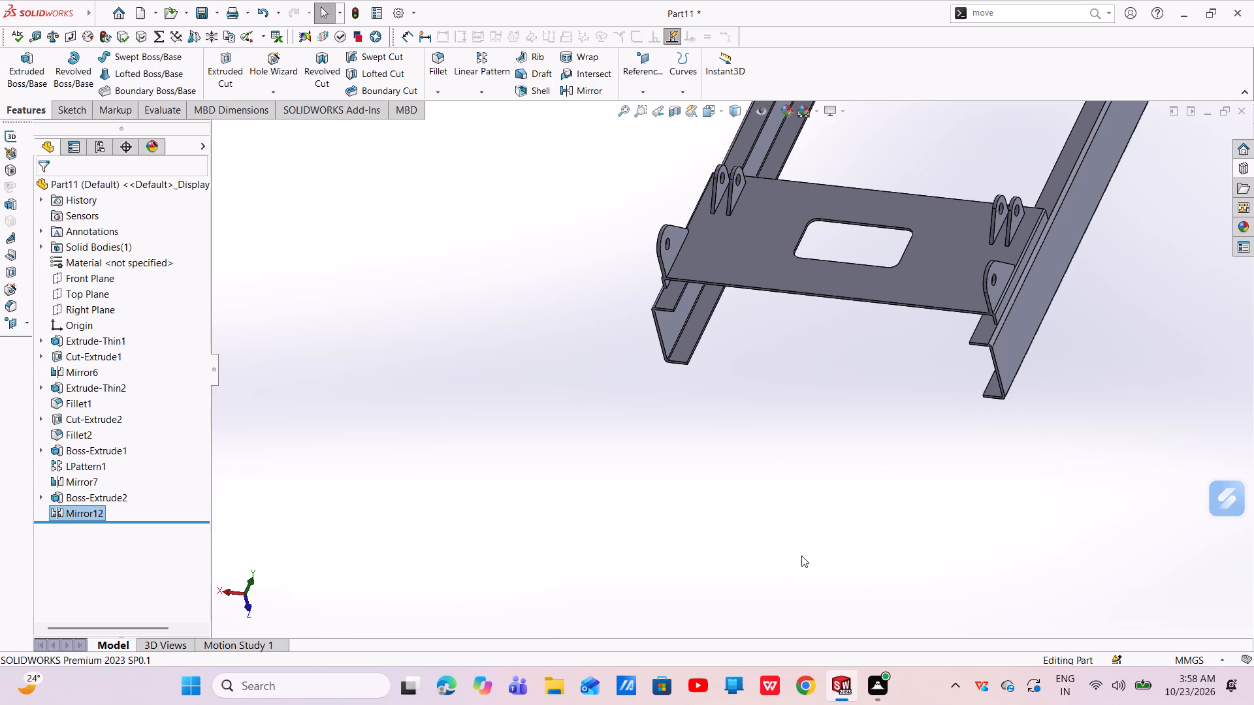
Start a sketch on the C-channel's end face at the end away from the cross member.
scroll(801, 555, "up", 5)
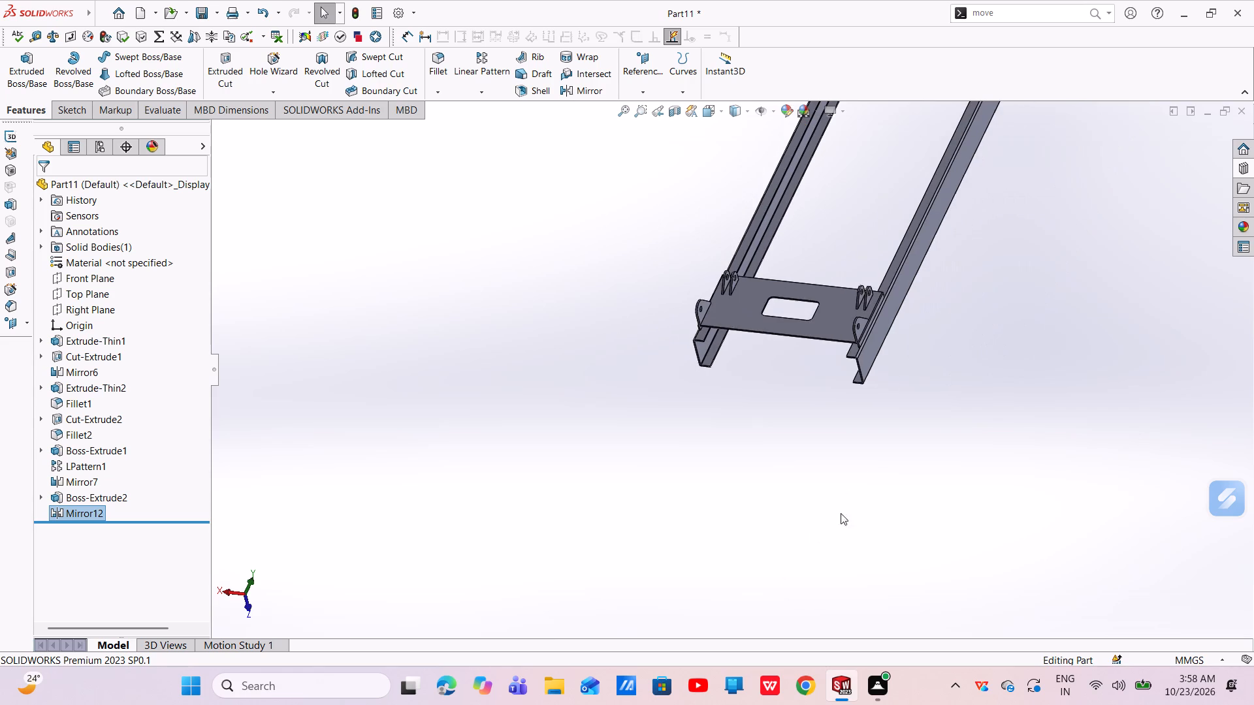
scroll(866, 448, "up", 3)
scroll(846, 166, "down", 6)
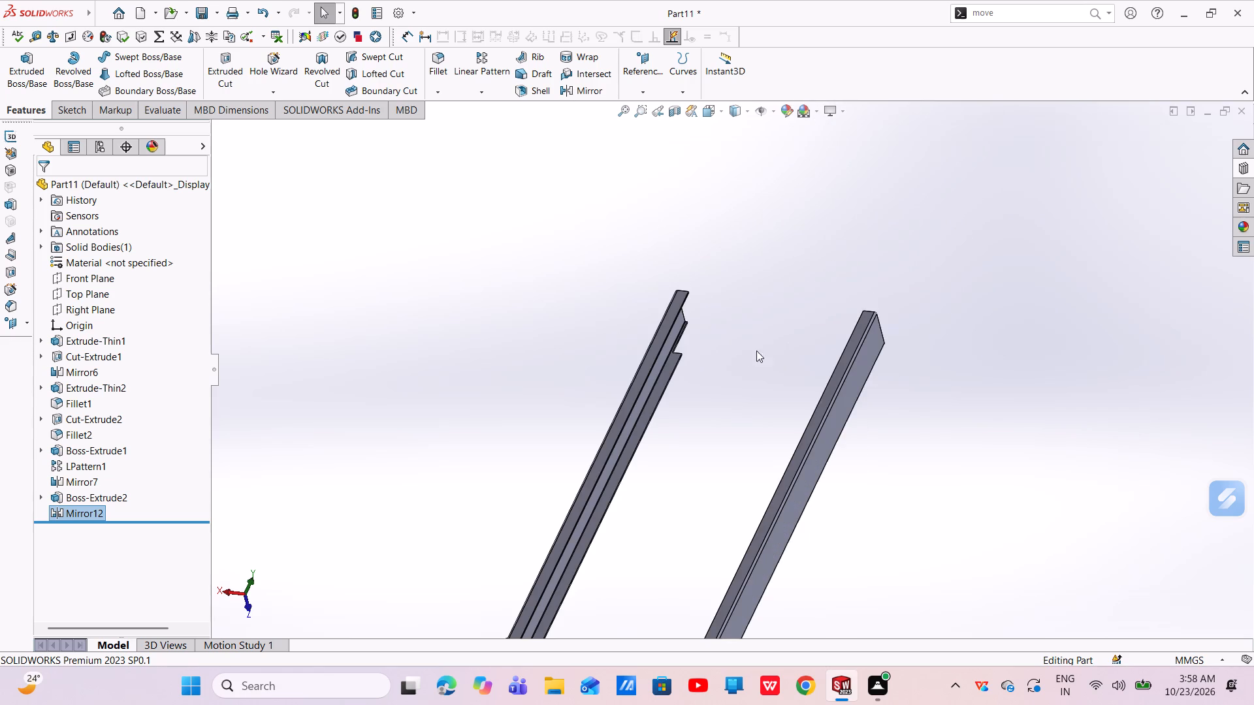
middle_click_drag(716, 358, 569, 525)
scroll(570, 429, "down", 1)
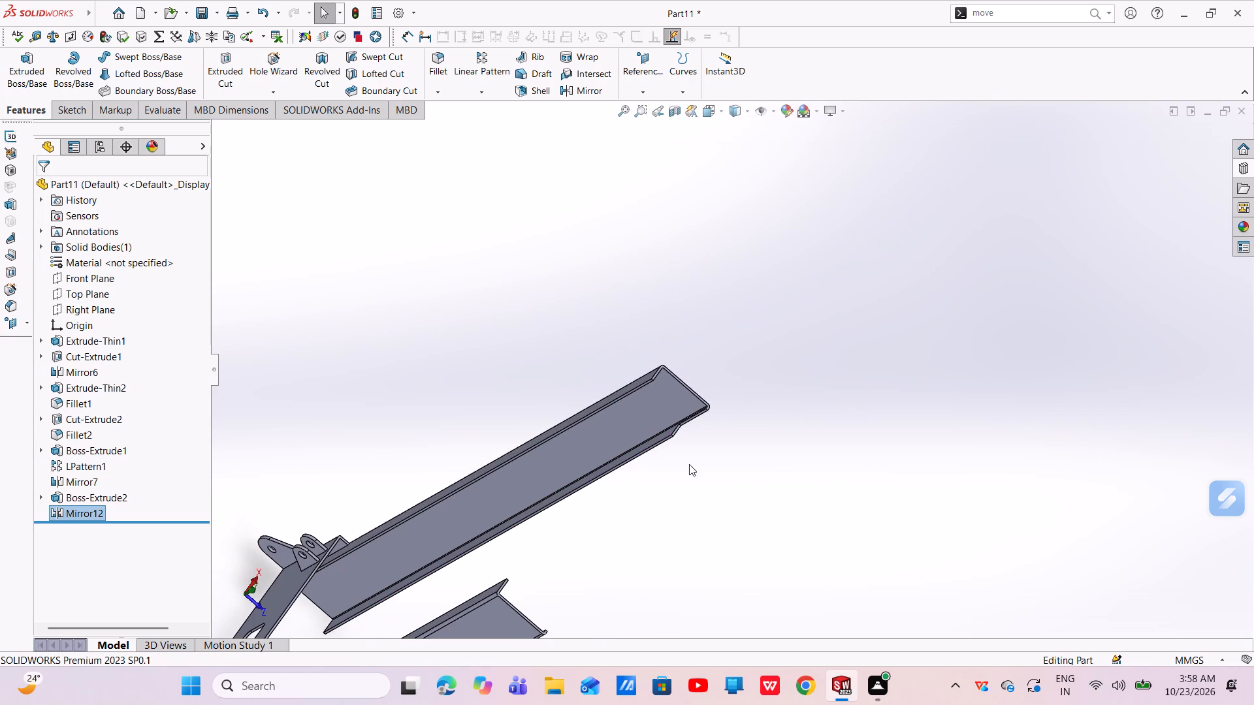
scroll(660, 332, "down", 5)
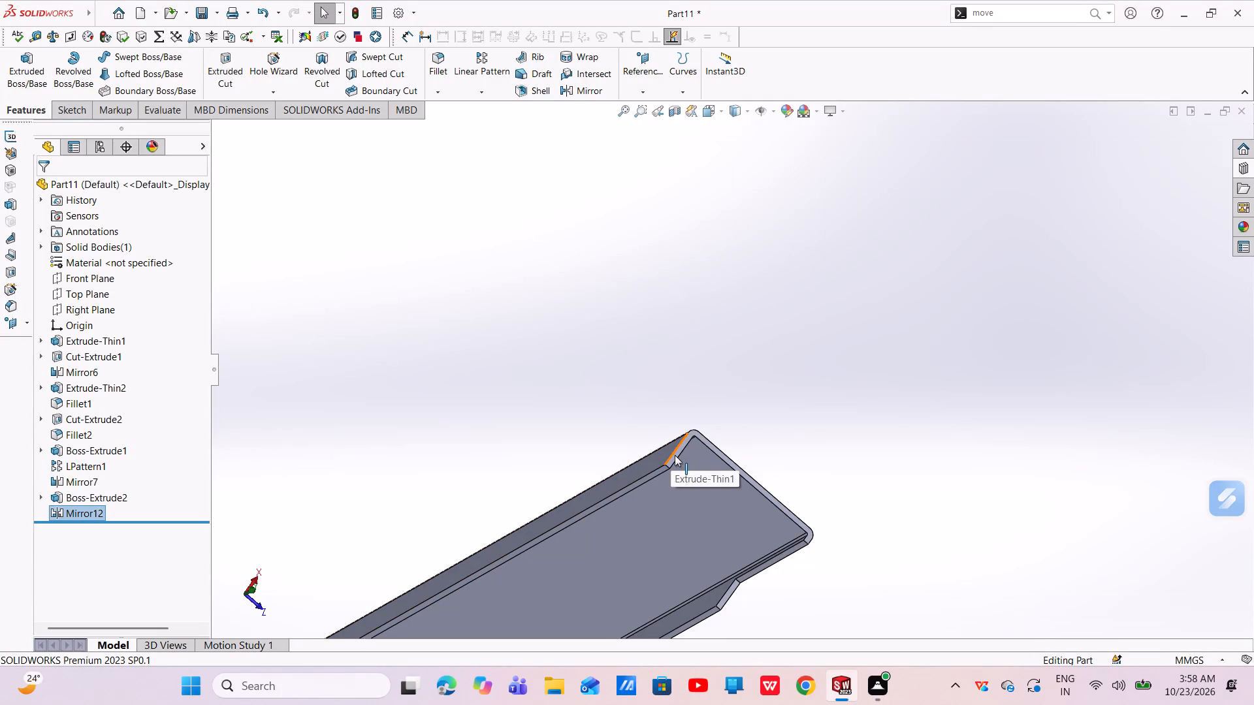
scroll(675, 455, "down", 5)
left_click(699, 420)
right_click(699, 419)
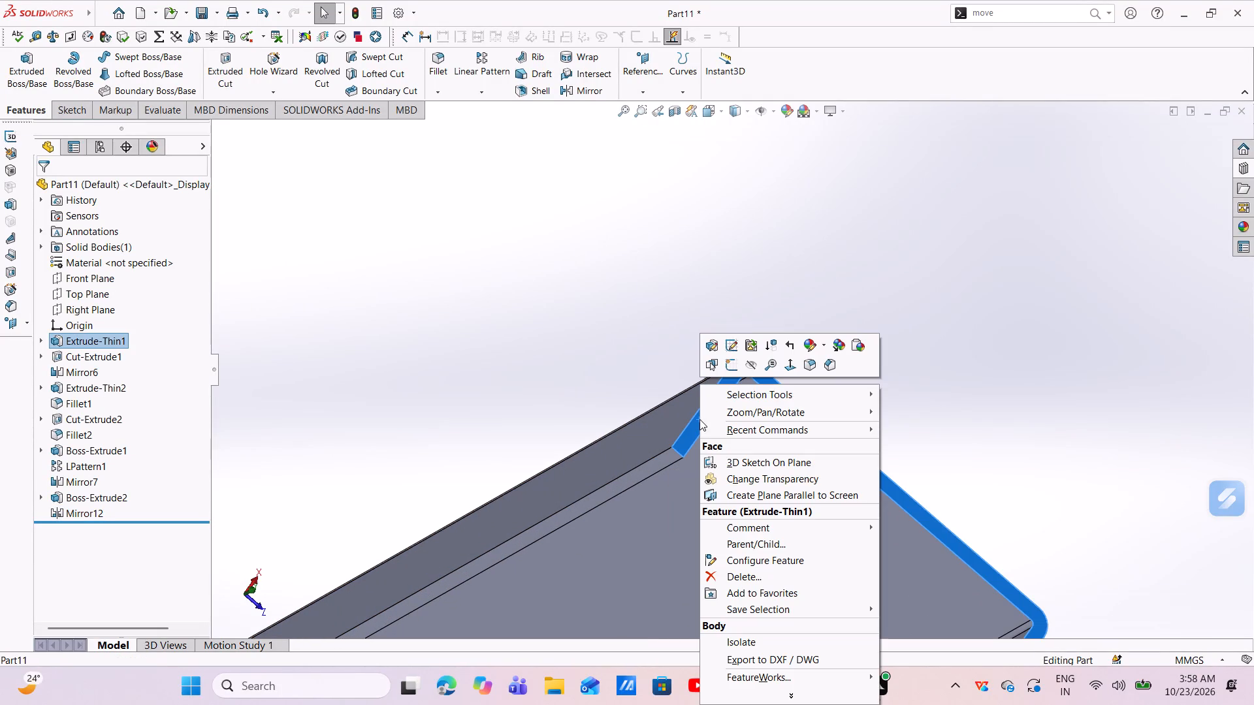
left_click(730, 360)
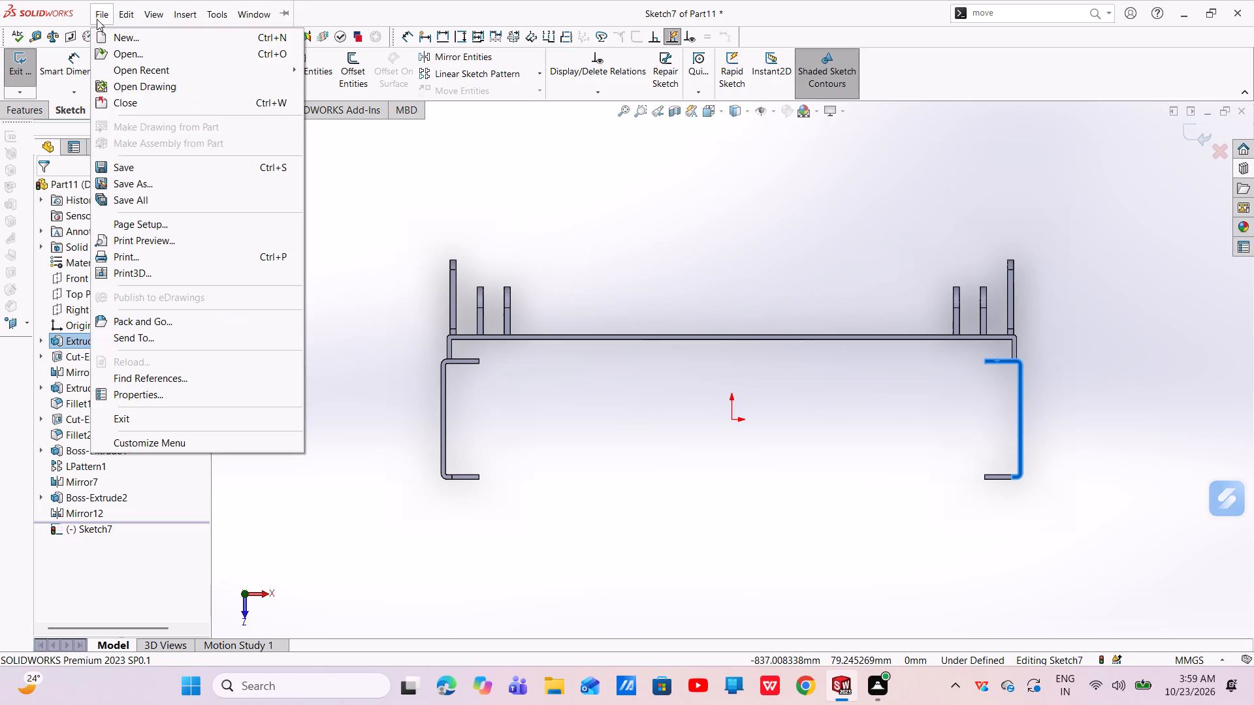
left_click(361, 221)
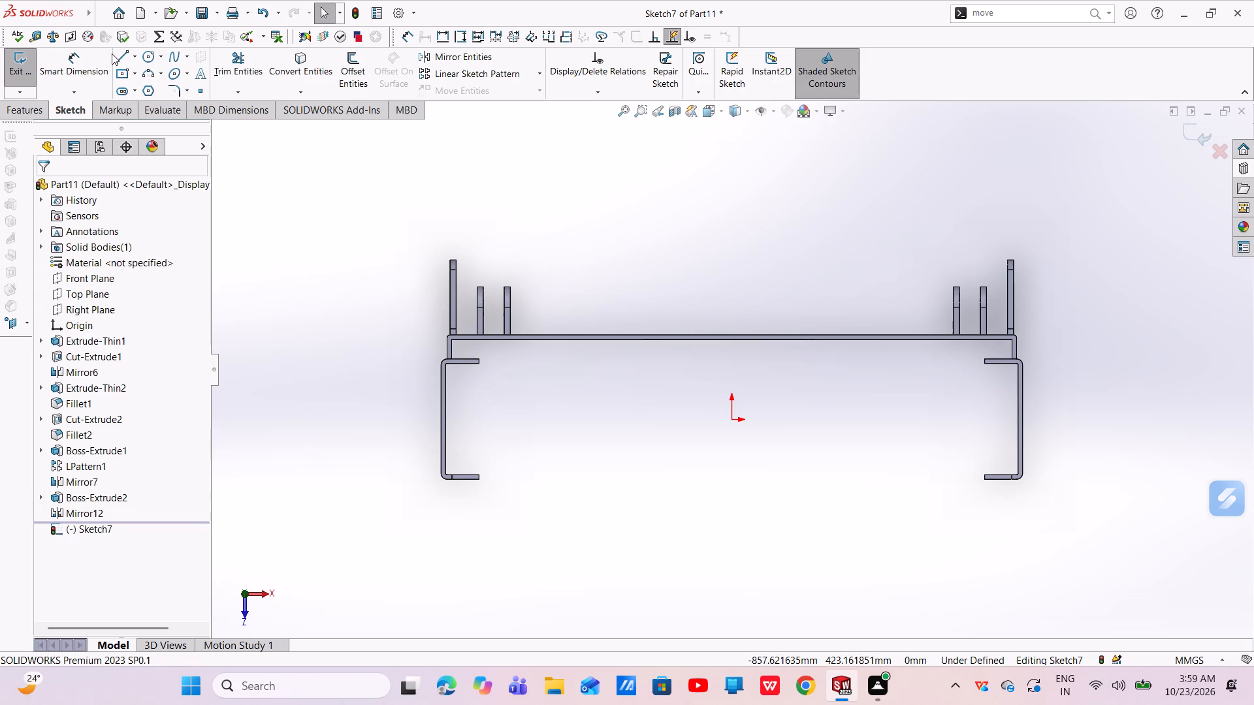
Sketch a four-line open chain from the channel's outer side: about 11 mm outward, 194 mm sloping up, 350 mm vertical, 589 mm horizontal to above the origin.
left_click(121, 55)
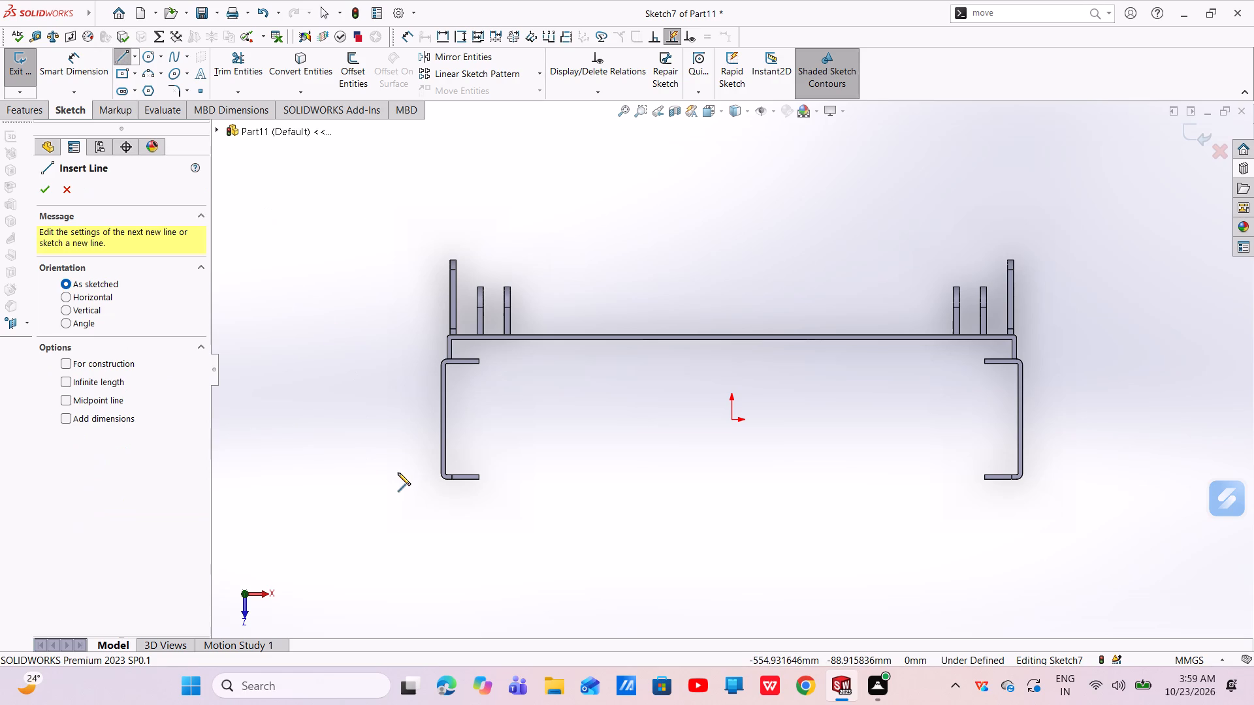
scroll(449, 441, "down", 3)
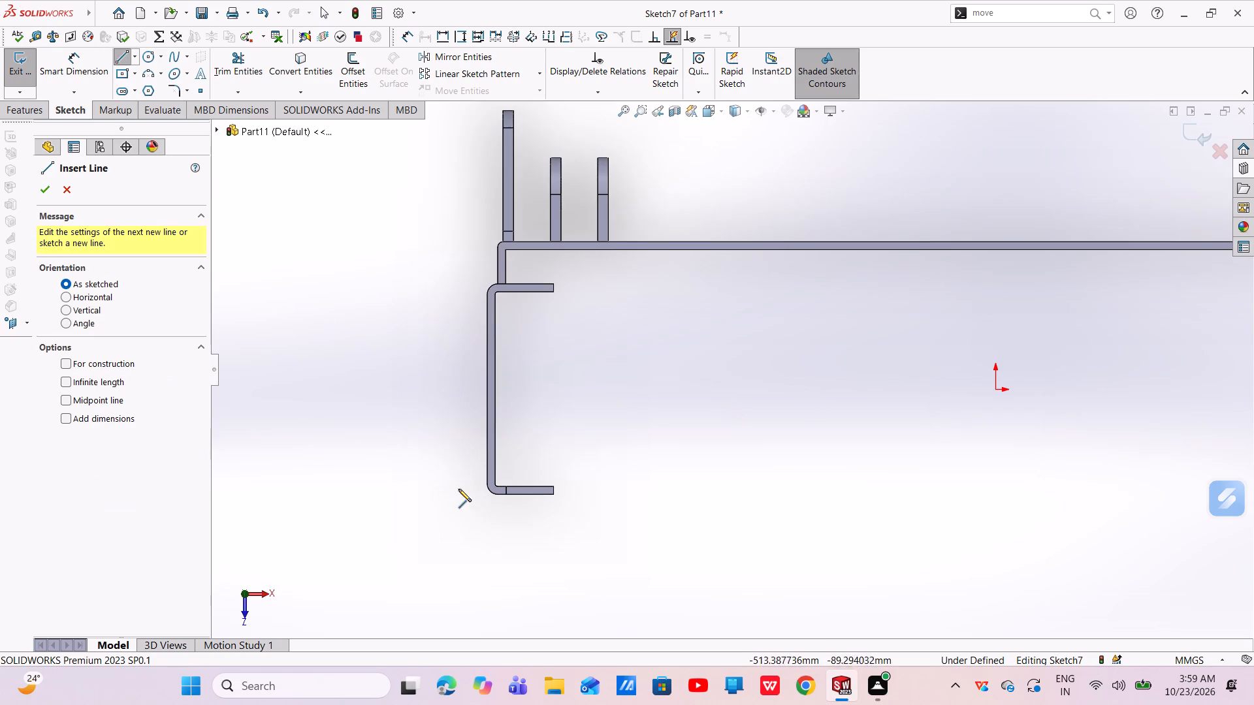
scroll(481, 456, "down", 6)
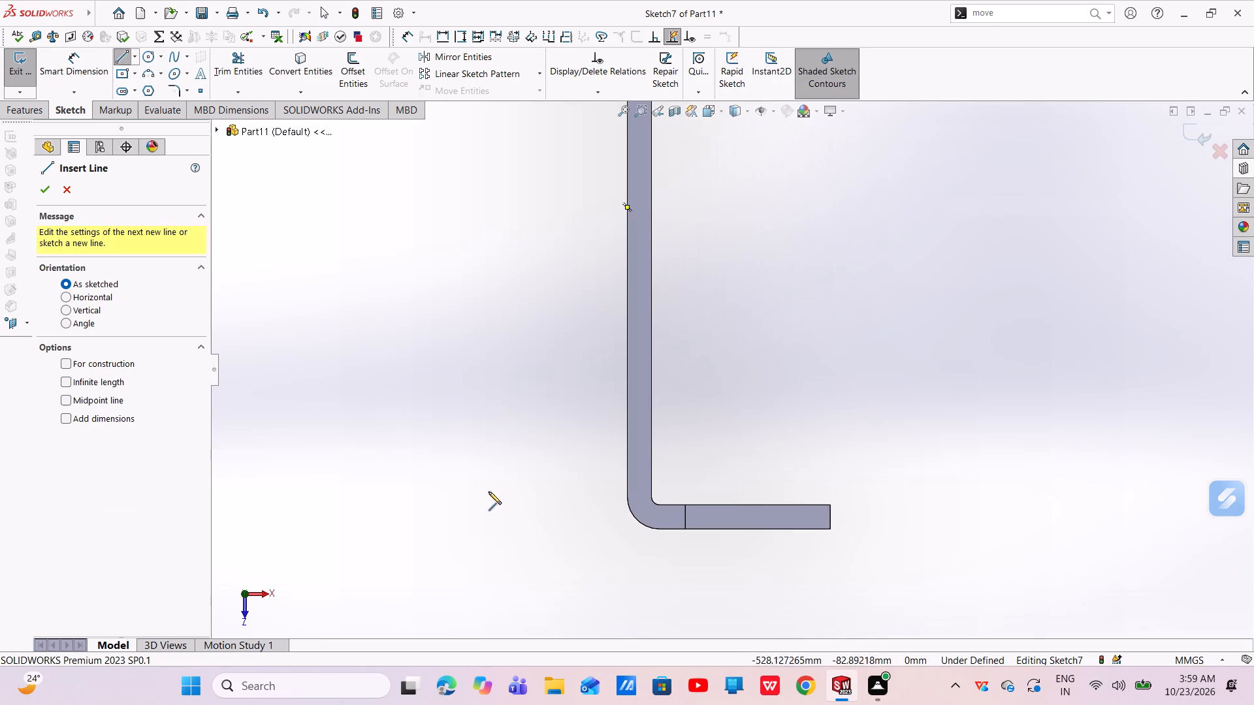
left_click(626, 424)
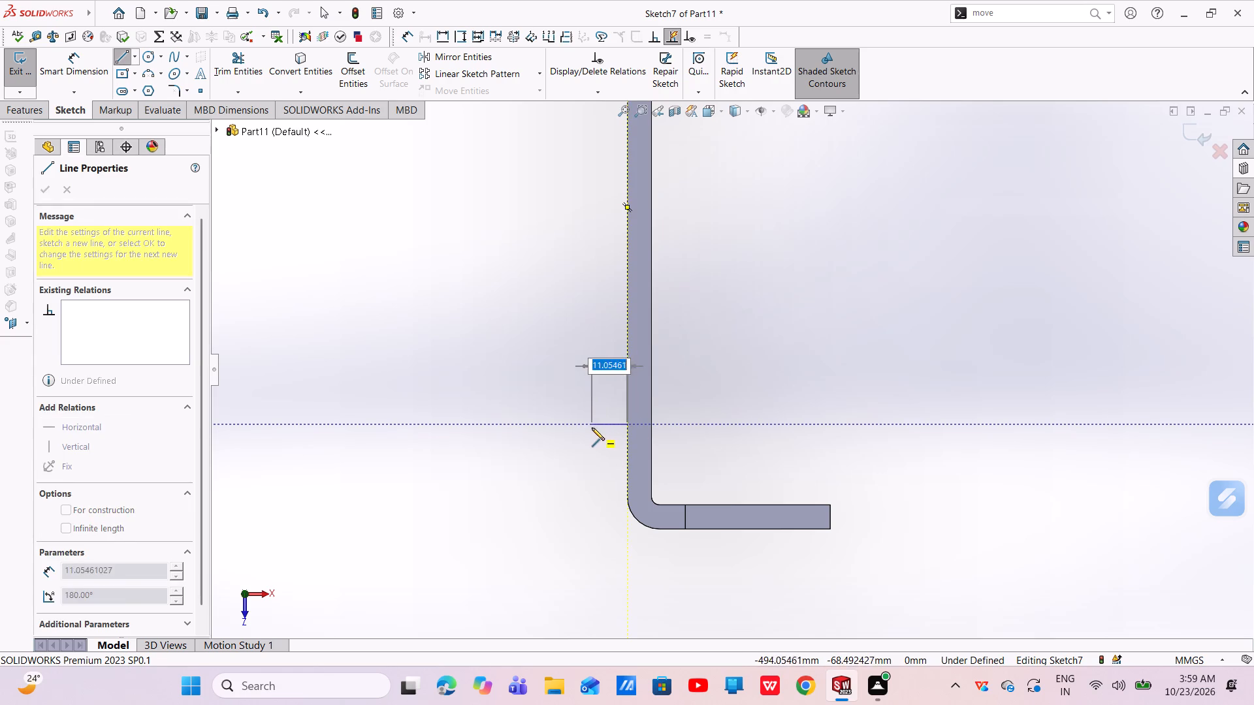
left_click(590, 427)
scroll(590, 427, "up", 4)
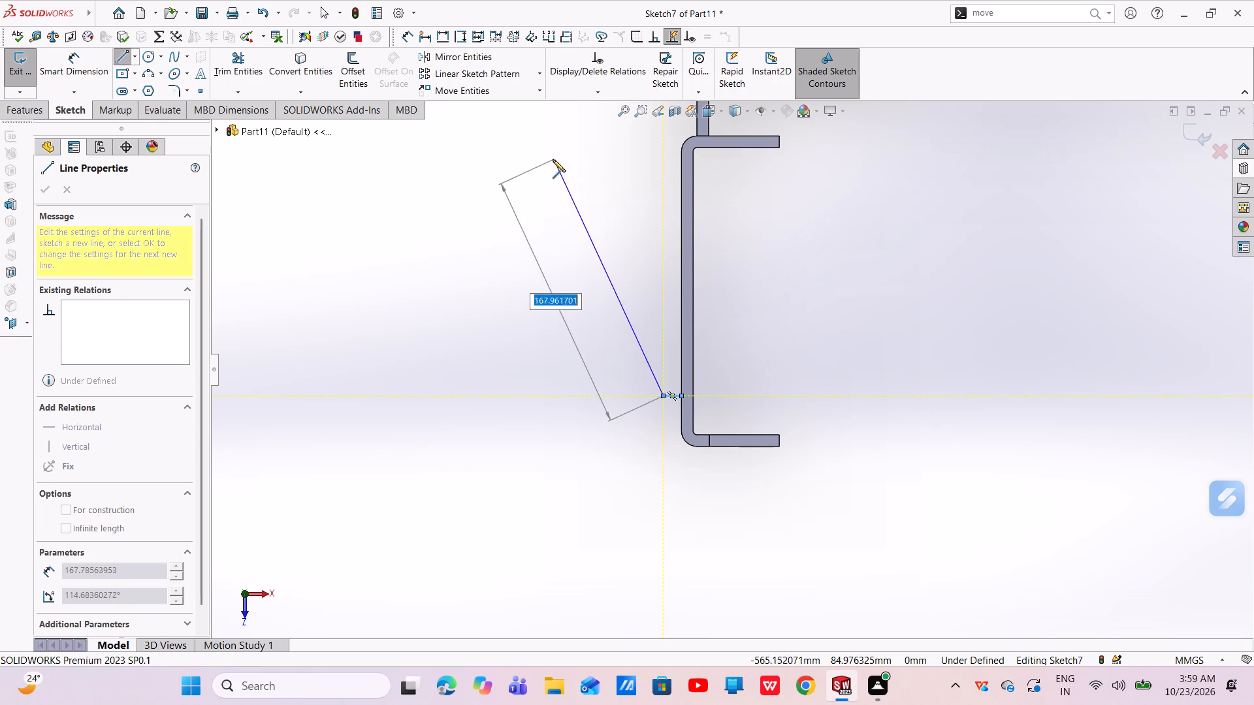
scroll(552, 159, "up", 3)
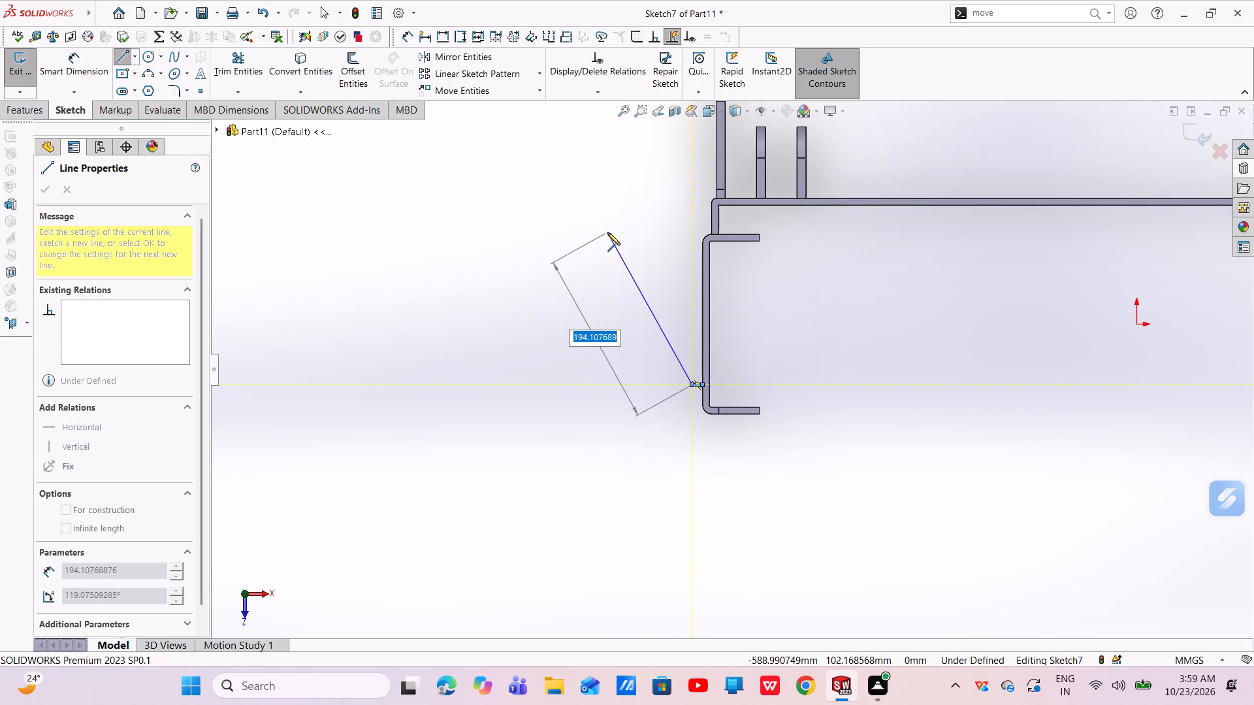
left_click(607, 232)
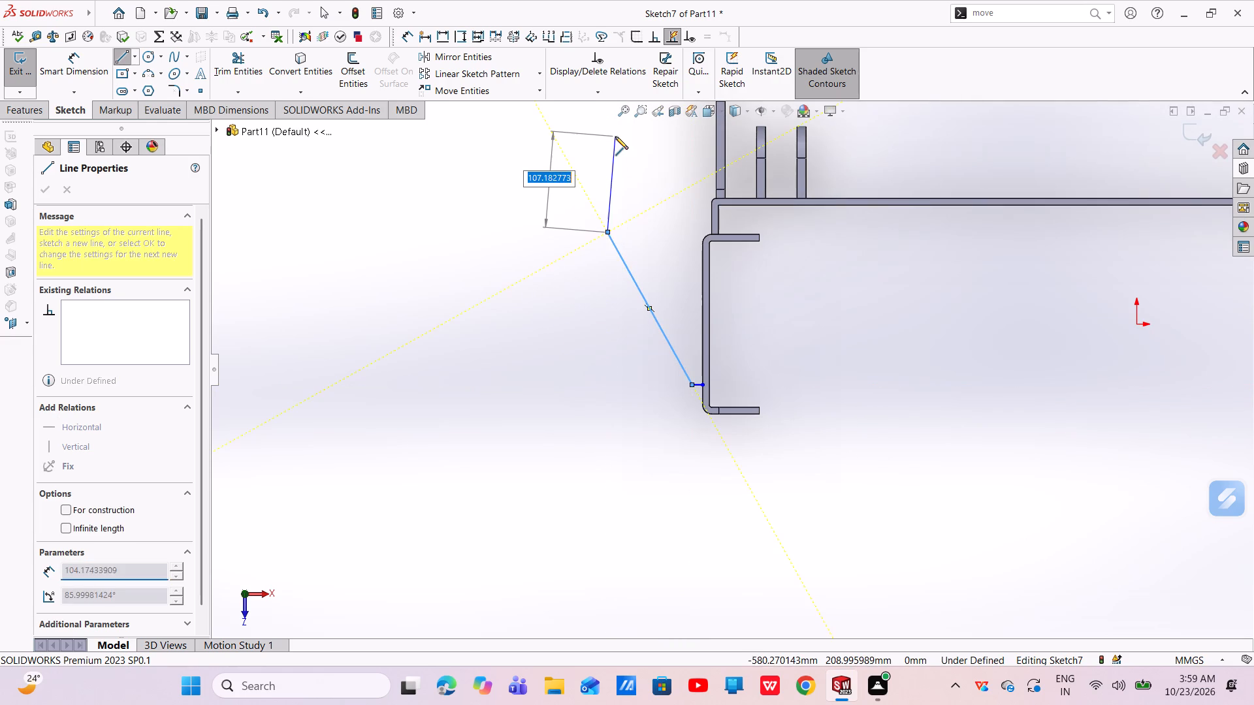
scroll(615, 136, "up", 3)
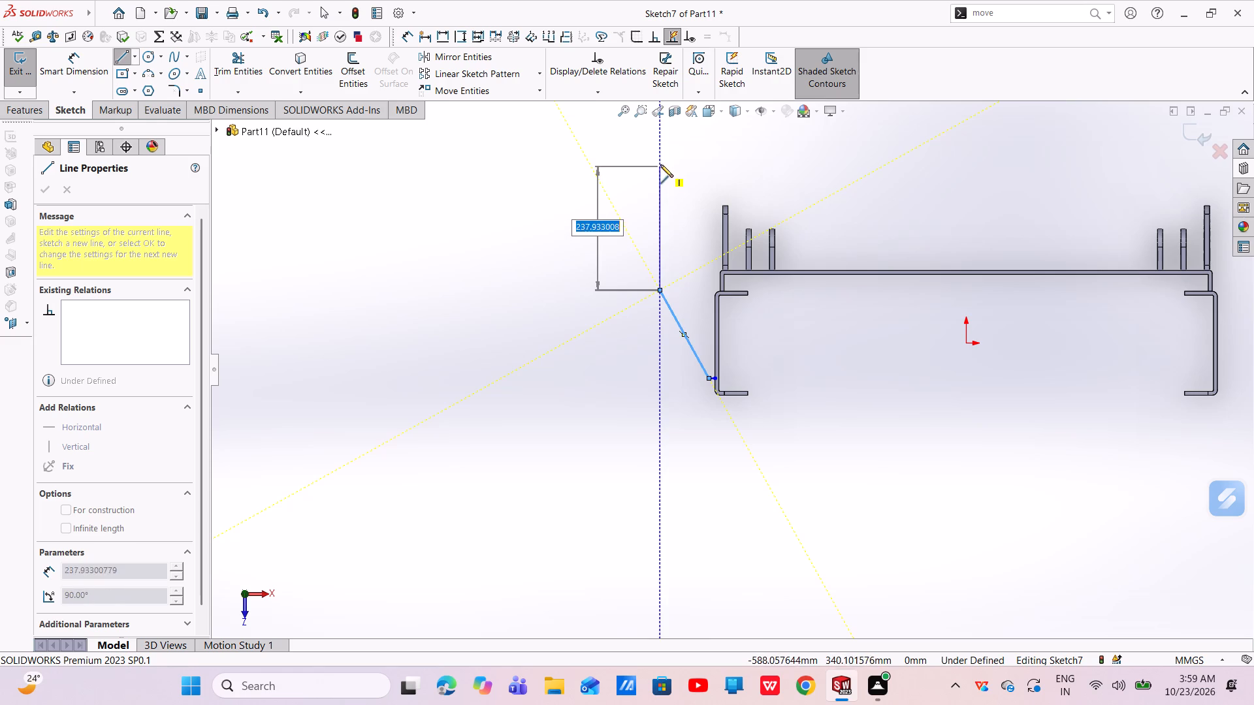
scroll(664, 158, "up", 1)
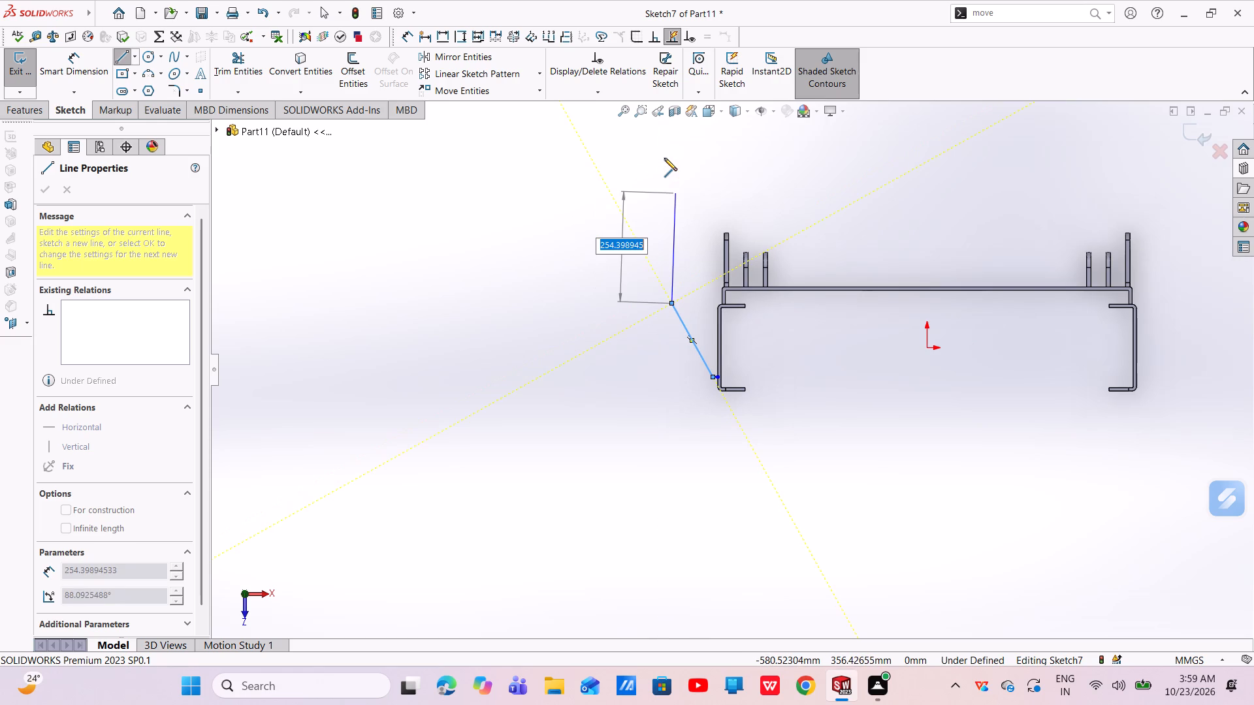
scroll(664, 158, "up", 1)
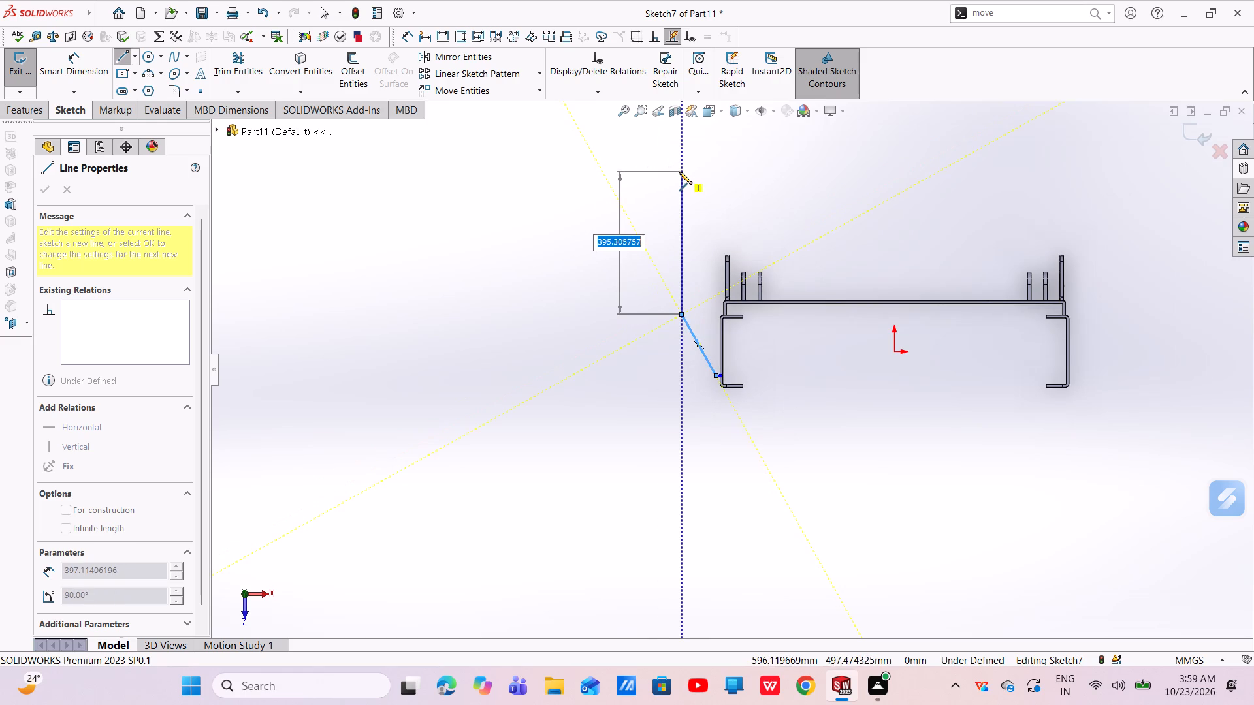
left_click(679, 188)
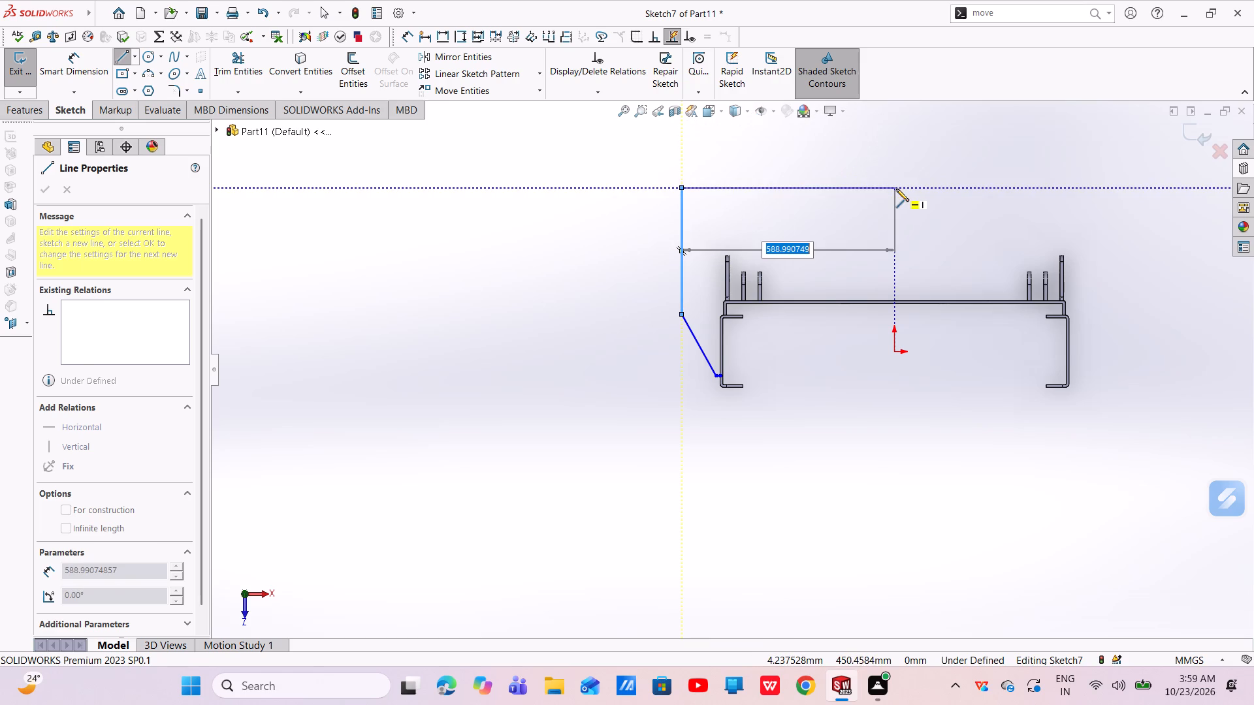
left_click(896, 189)
right_click(895, 189)
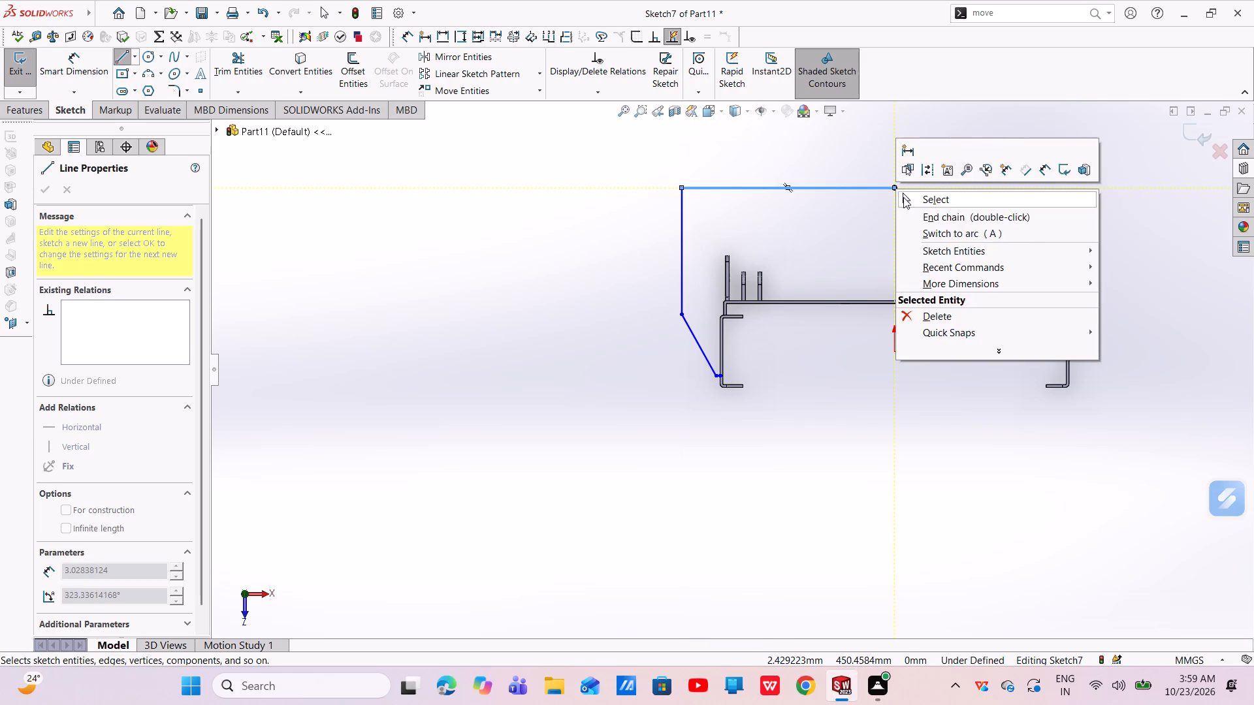
left_click(903, 197)
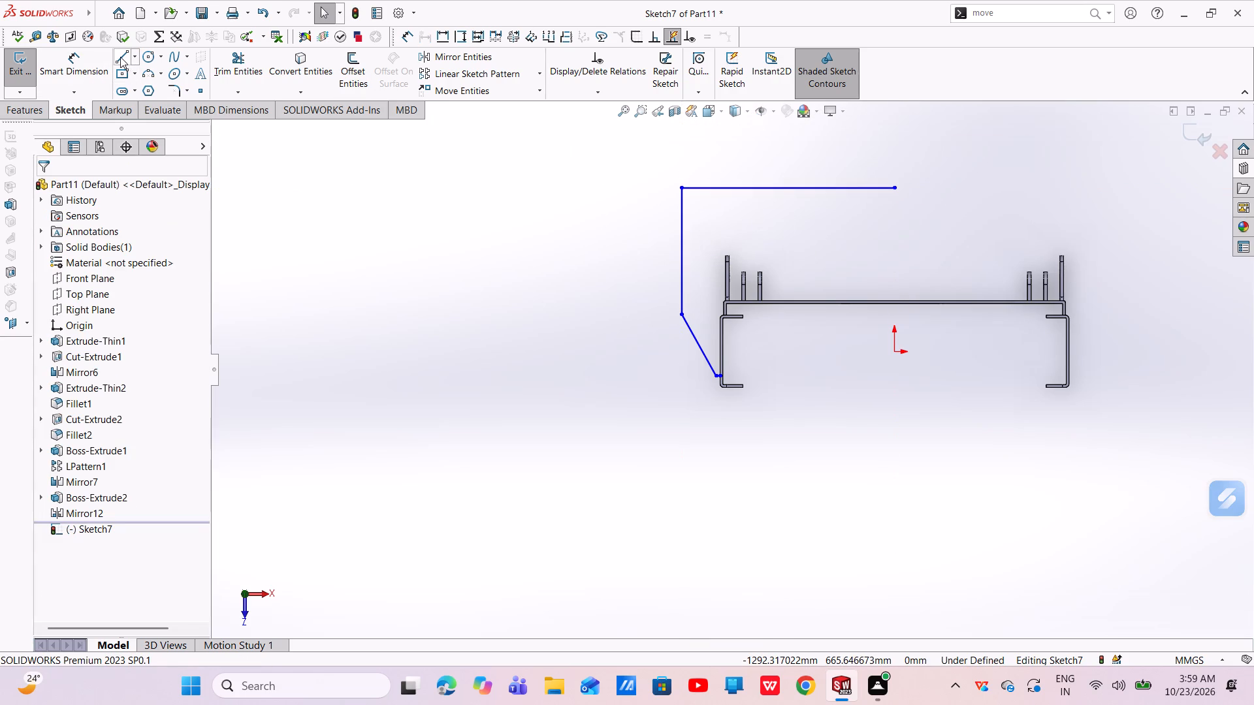
Sketch a vertical centerline about 1050 mm long upward from the origin, through the top horizontal line's free end.
left_click(137, 60)
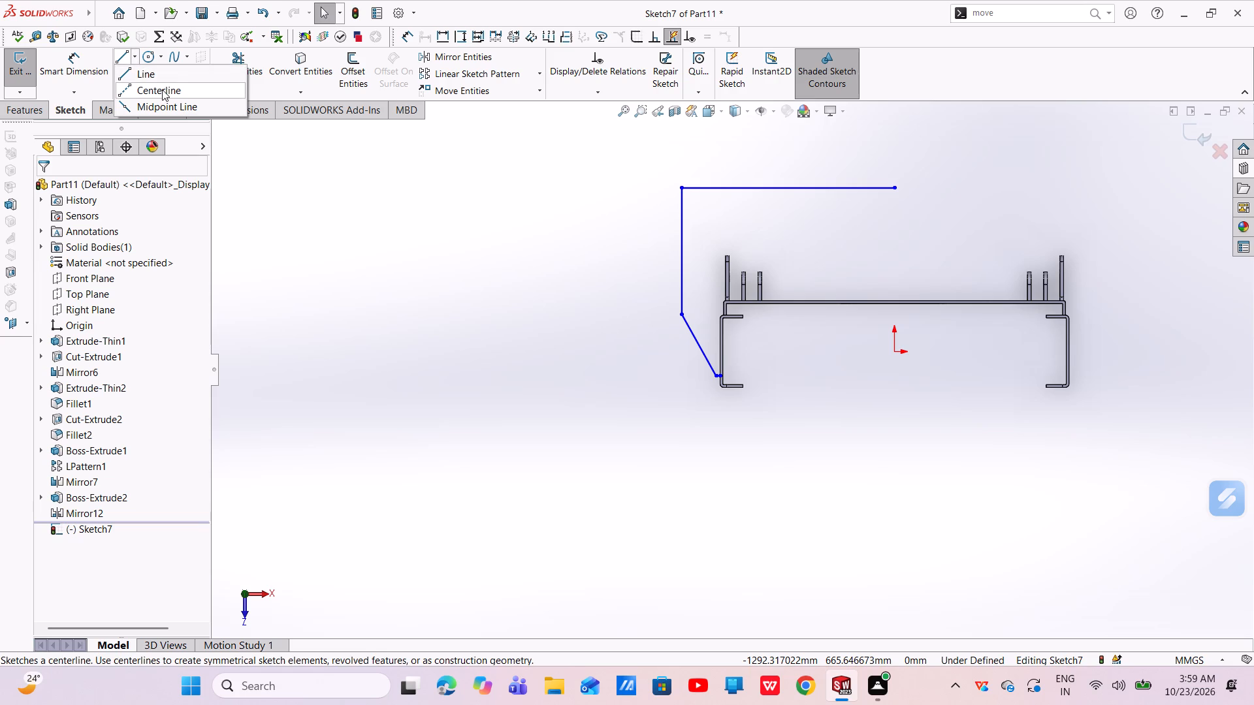
left_click(162, 89)
scroll(775, 293, "up", 3)
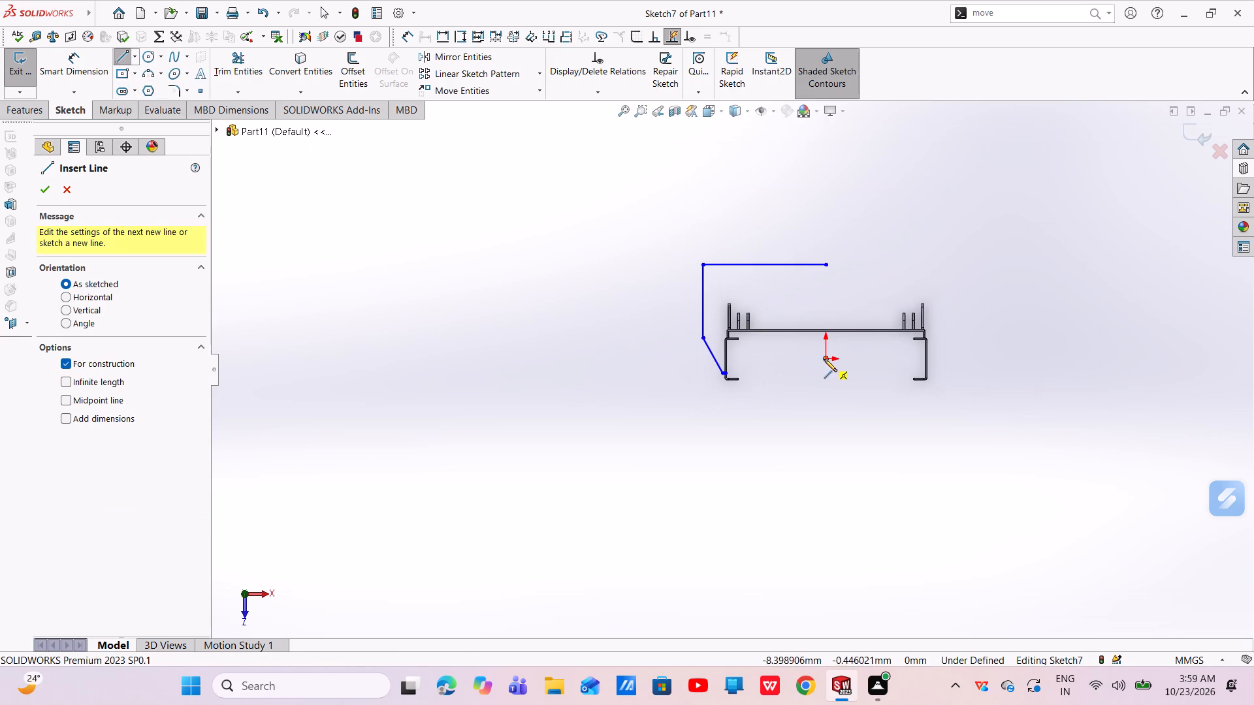
left_click(826, 362)
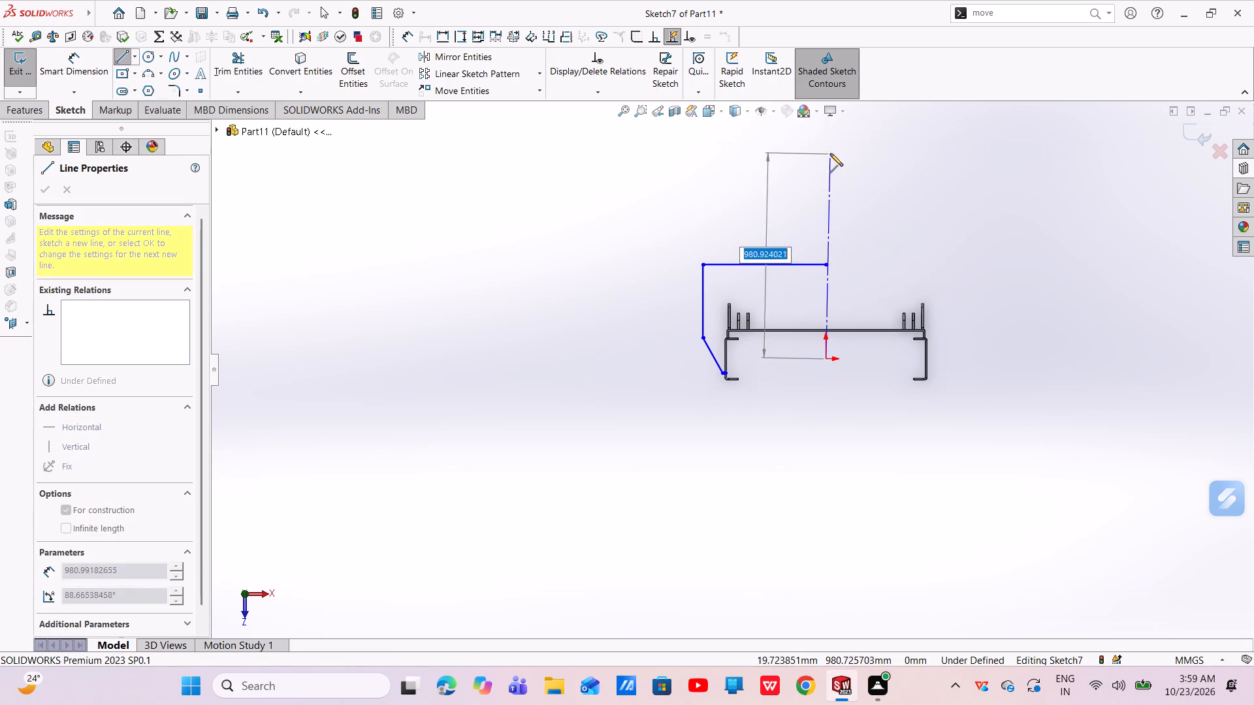
left_click(829, 140)
right_click(829, 139)
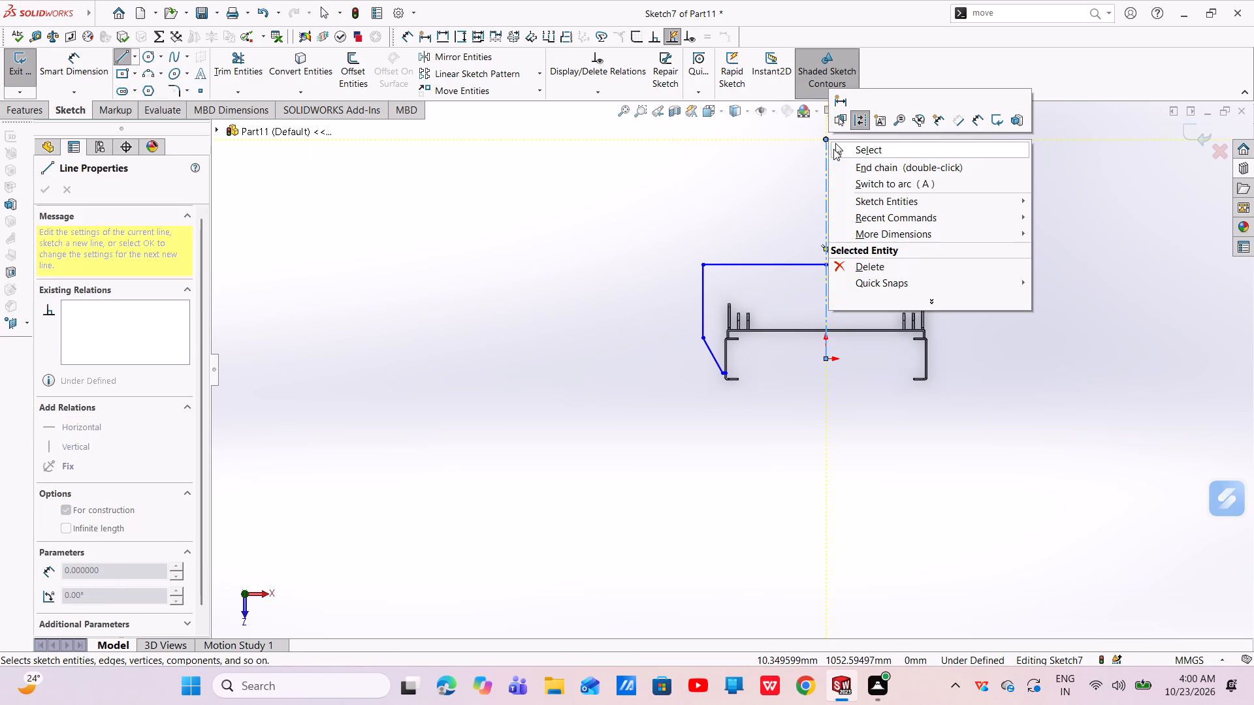
left_click(838, 153)
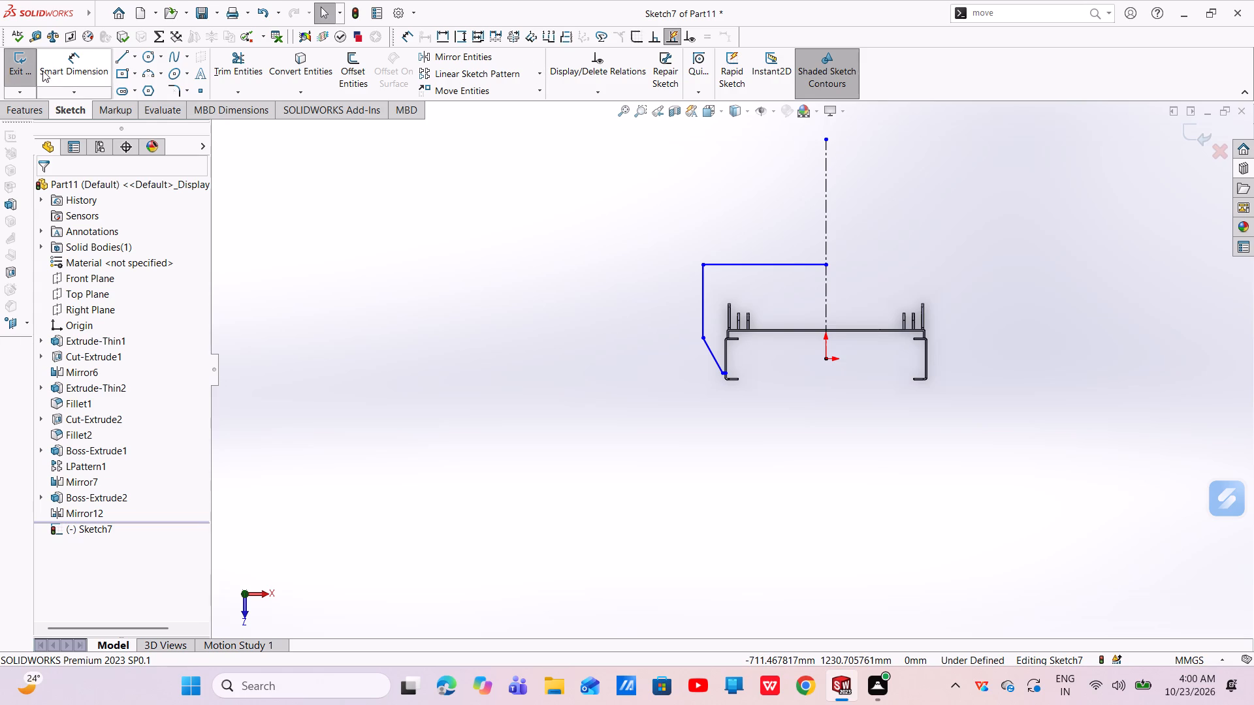
Sketch an inner two-line chain from the centerline: about 495 mm horizontal, then about 389 mm down to the short bottom line's end on the channel.
left_click(119, 56)
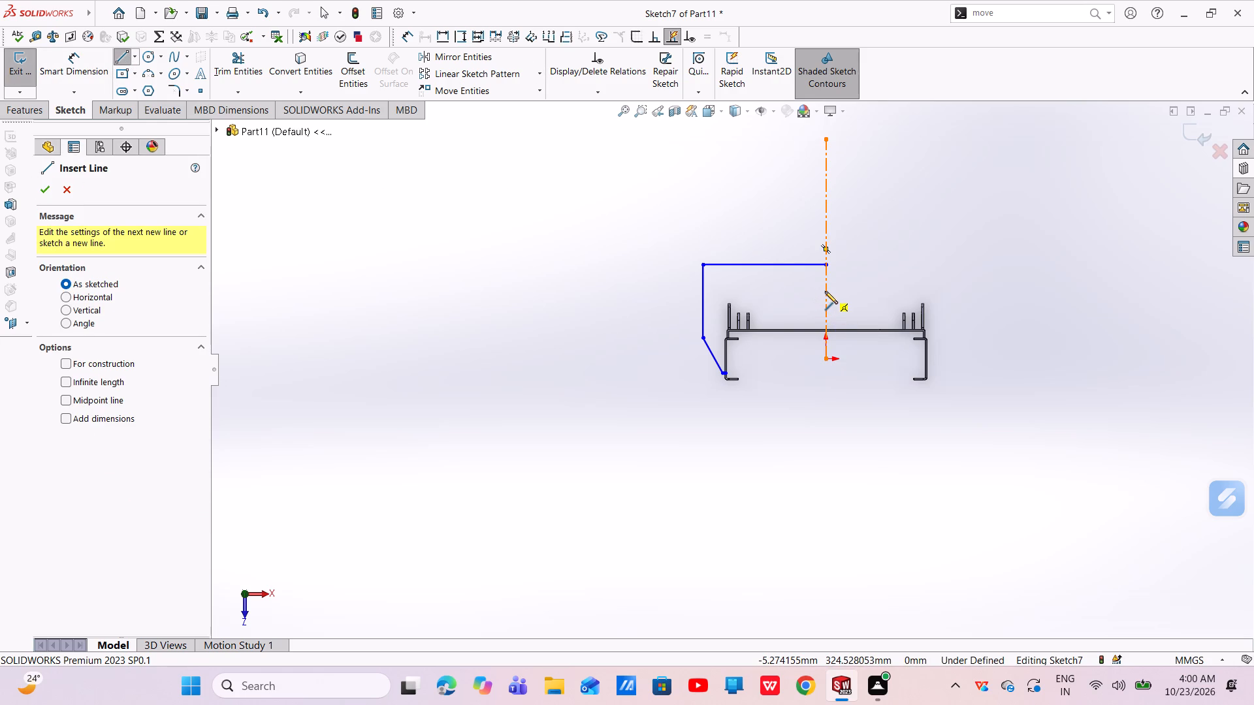
left_click(825, 292)
left_click(722, 290)
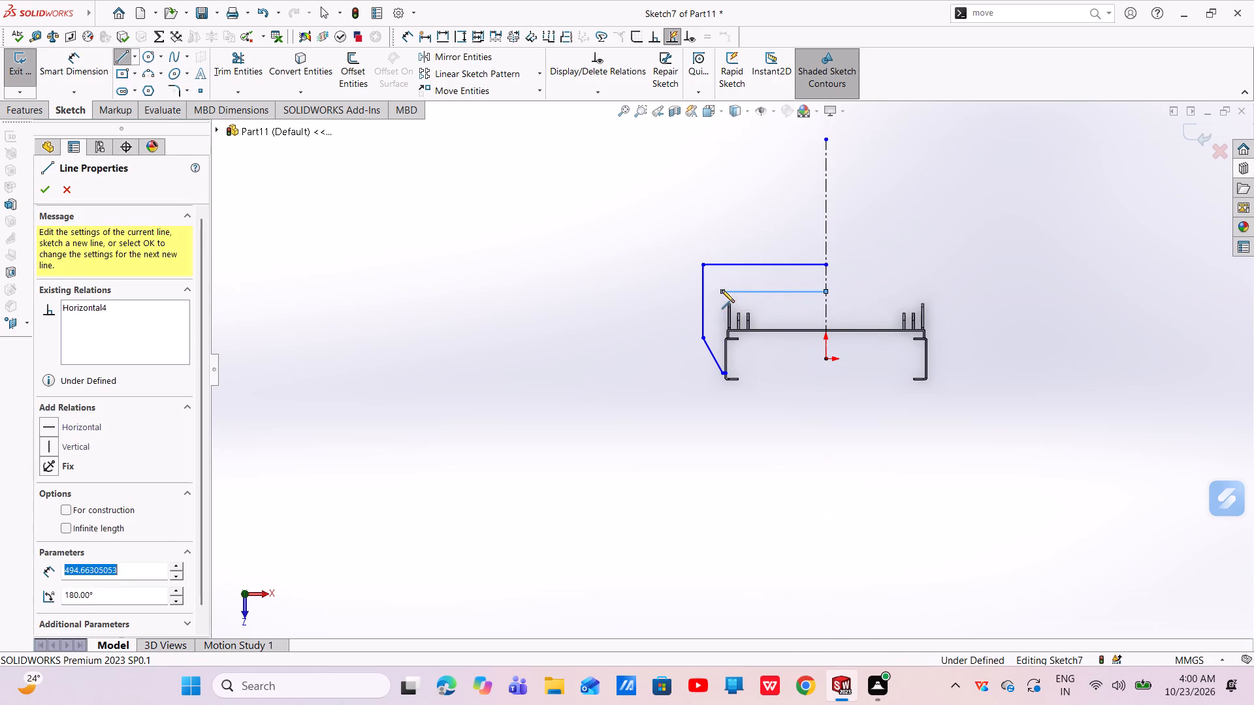
scroll(726, 364, "down", 6)
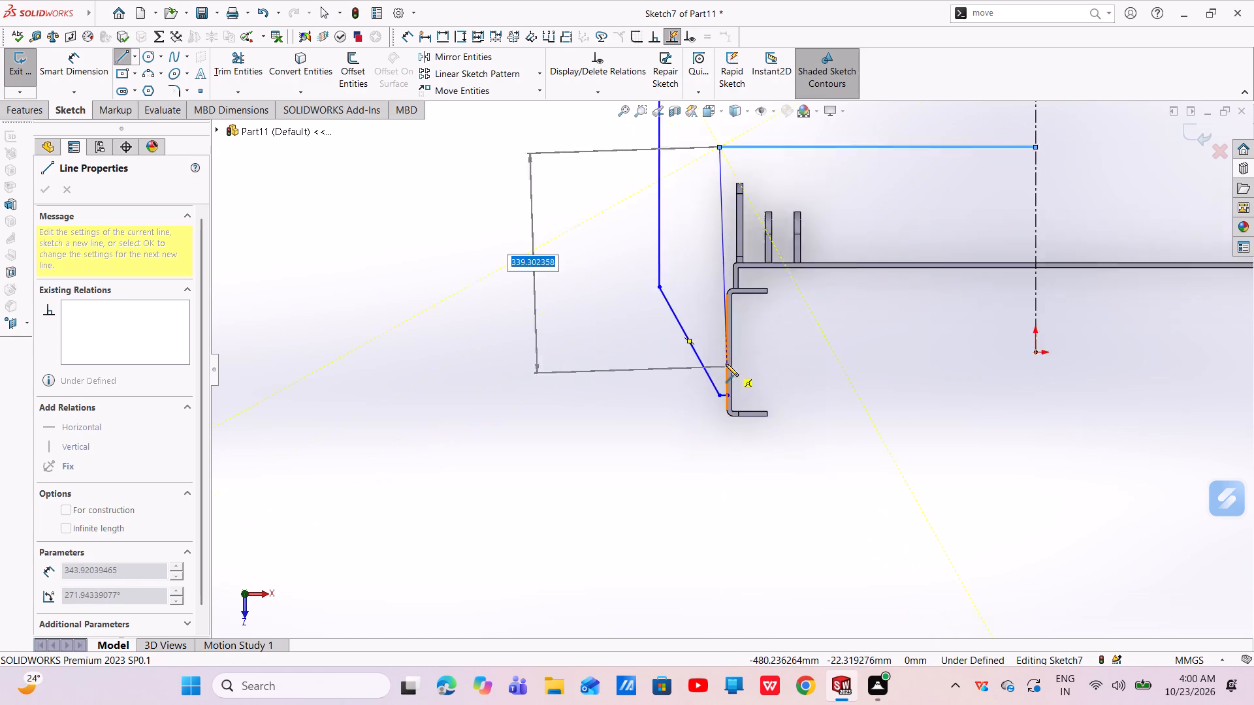
scroll(726, 364, "down", 6)
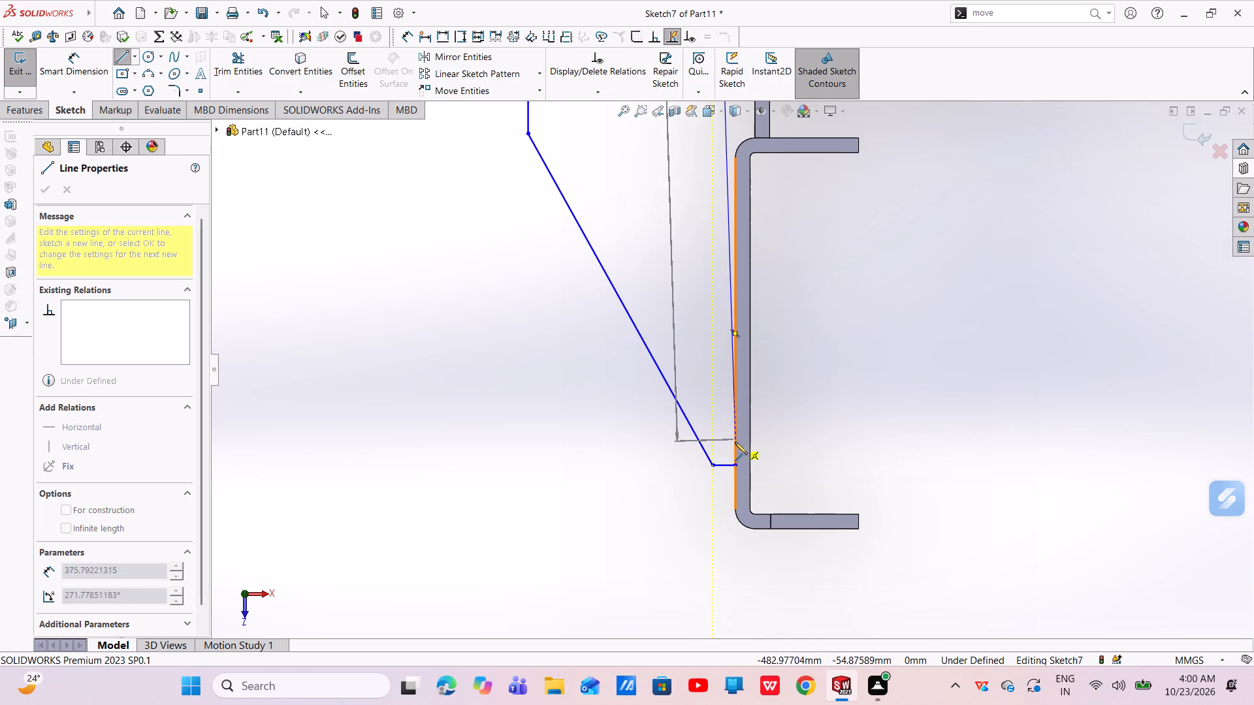
left_click(732, 466)
right_click(732, 466)
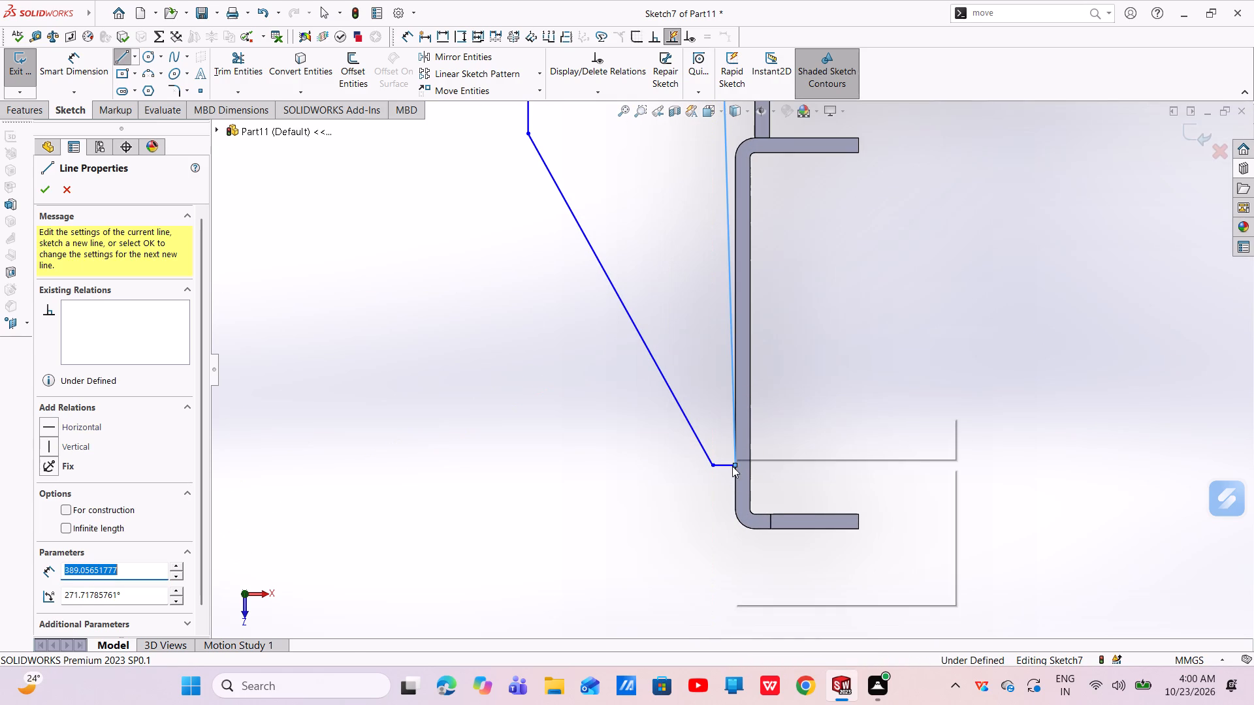
left_click(753, 471)
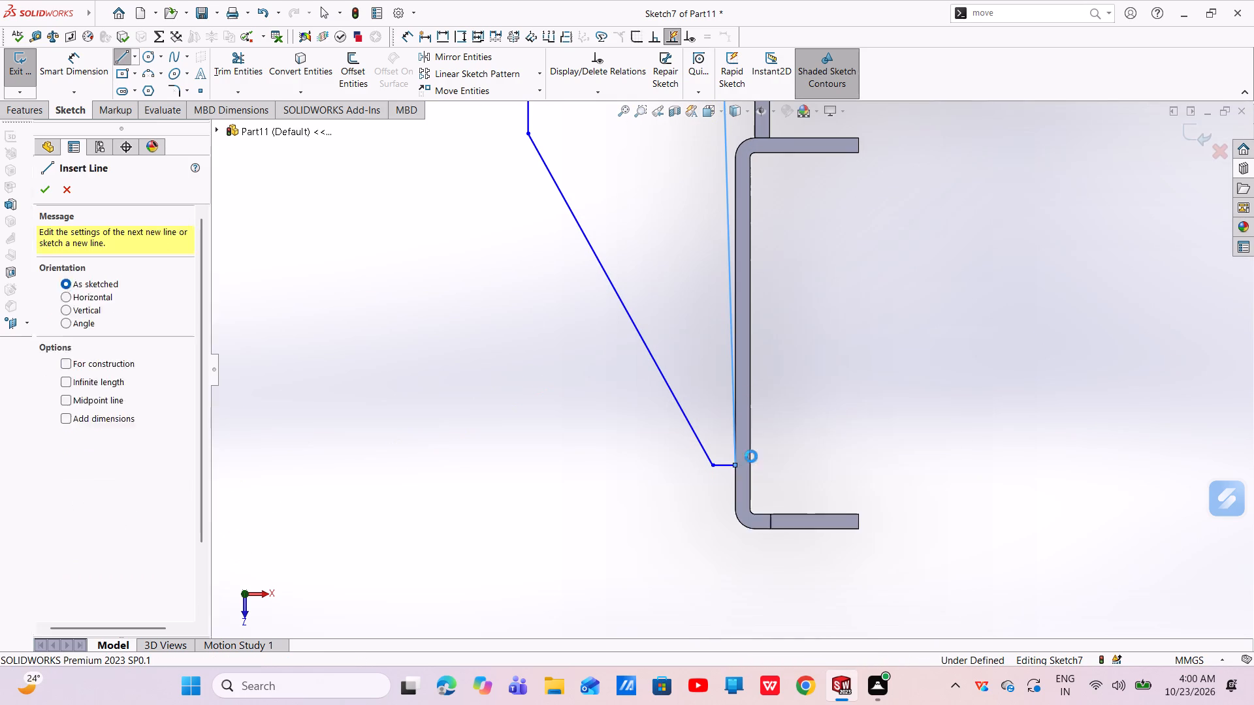
Move the inner chain's upper corner over the channel's outer side and make the long line below it vertical.
scroll(722, 324, "up", 5)
scroll(731, 176, "up", 3)
scroll(733, 178, "down", 6)
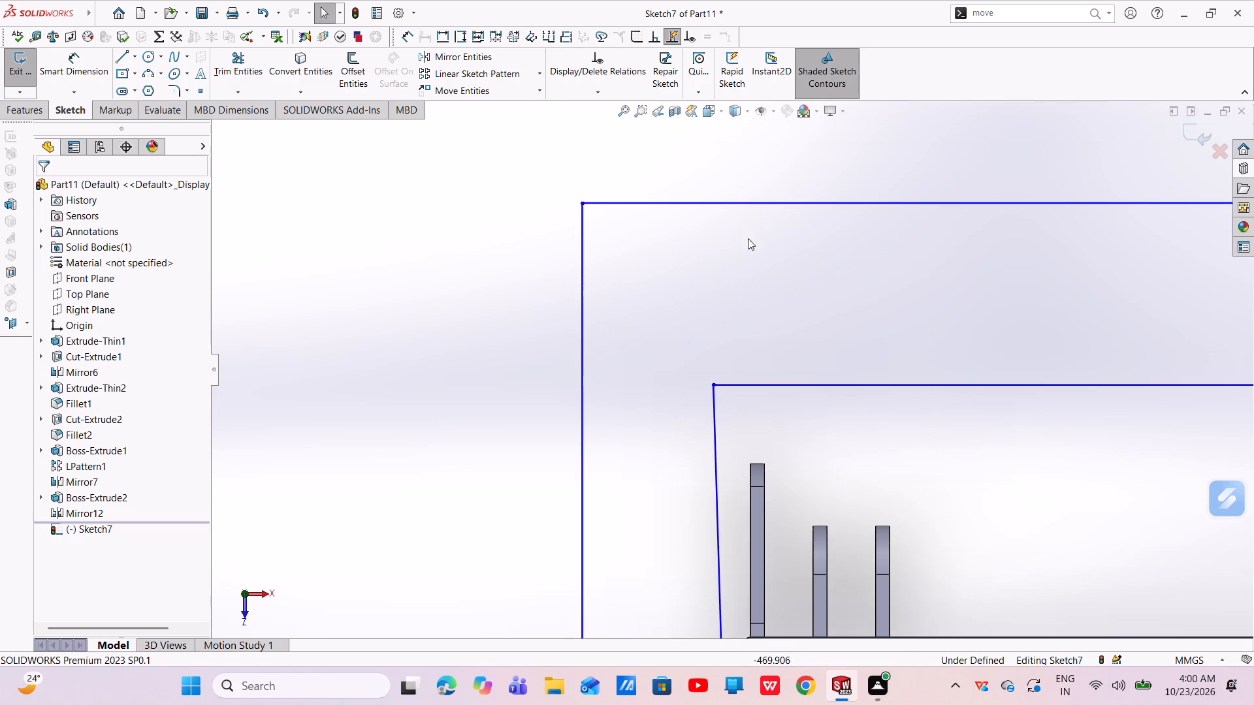
left_click_drag(711, 383, 727, 384)
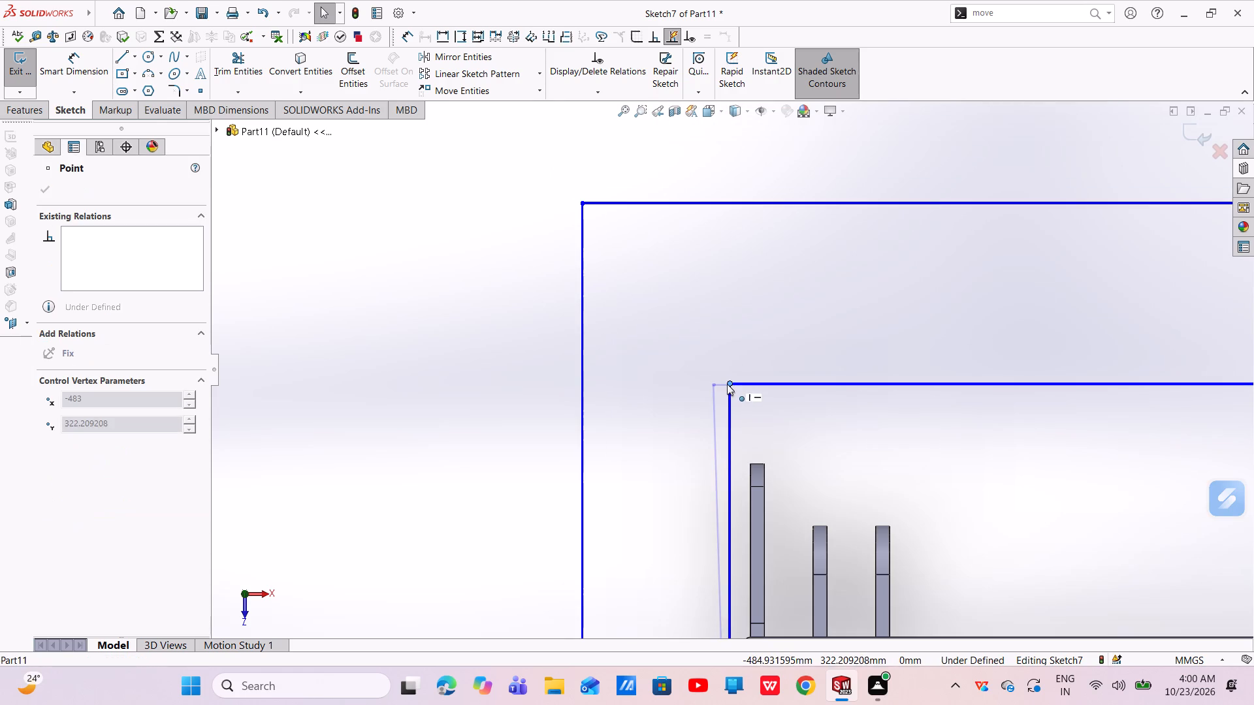
left_click_drag(727, 384, 727, 384)
scroll(721, 401, "up", 6)
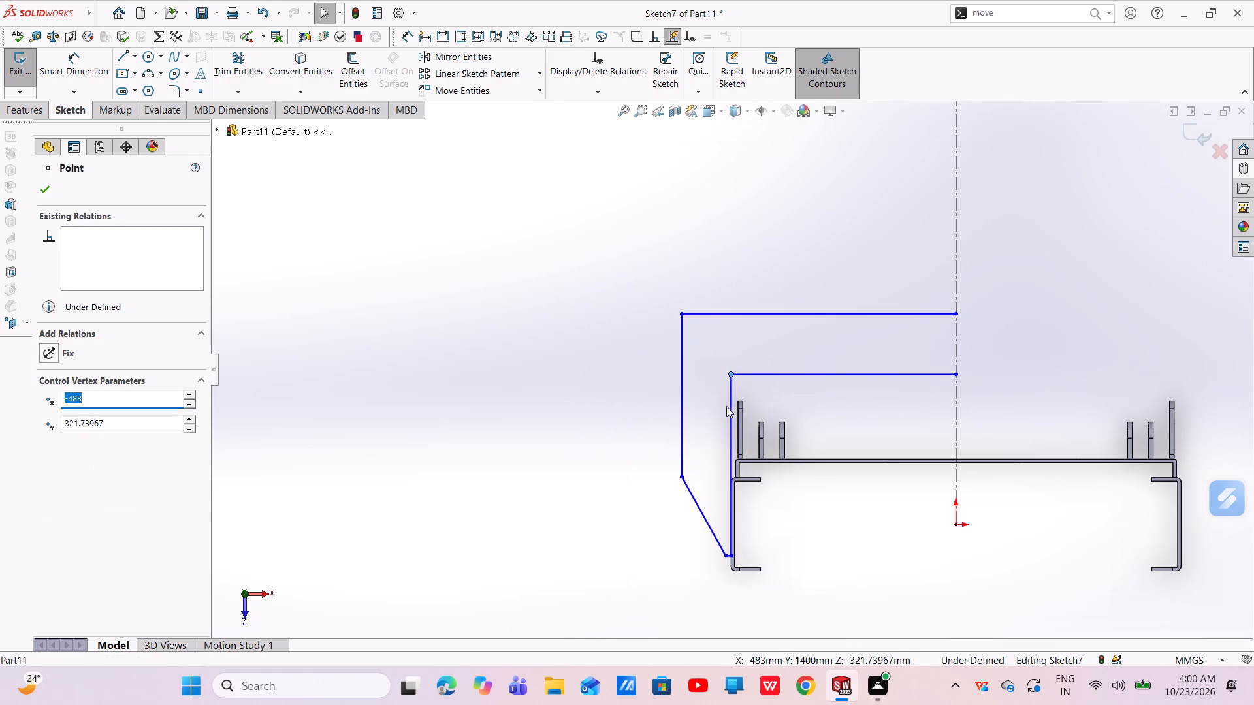
left_click(732, 398)
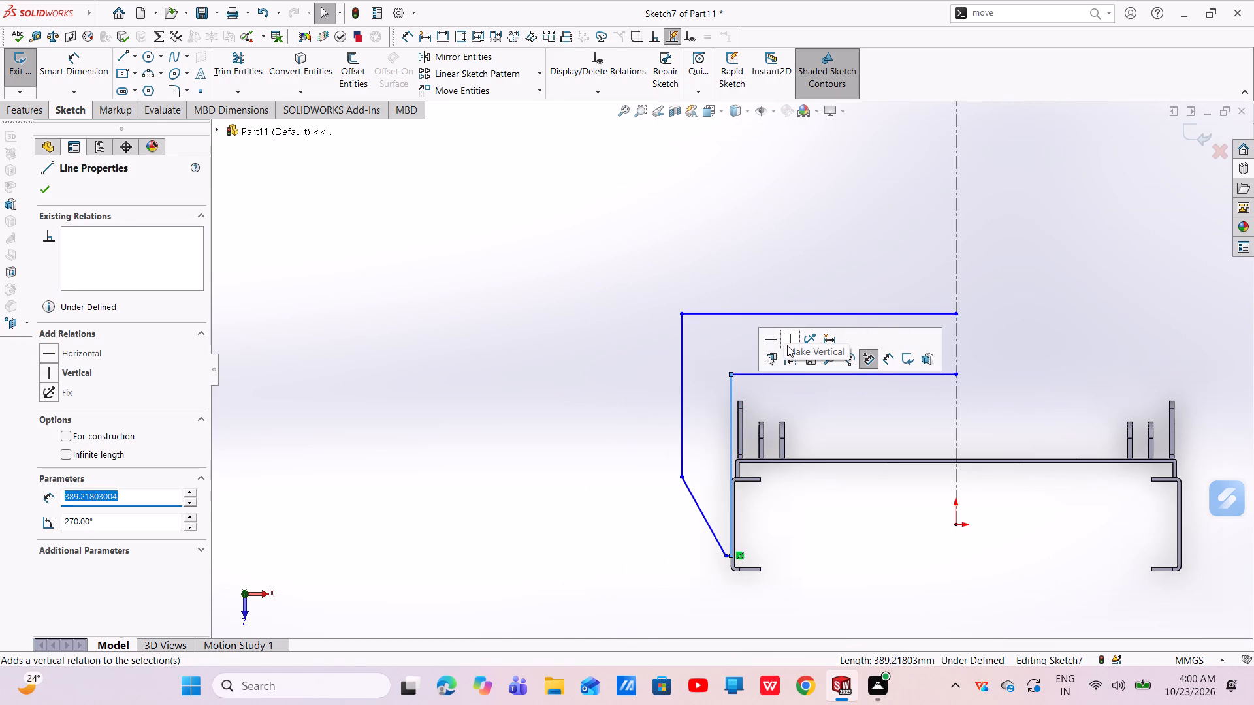
left_click(788, 345)
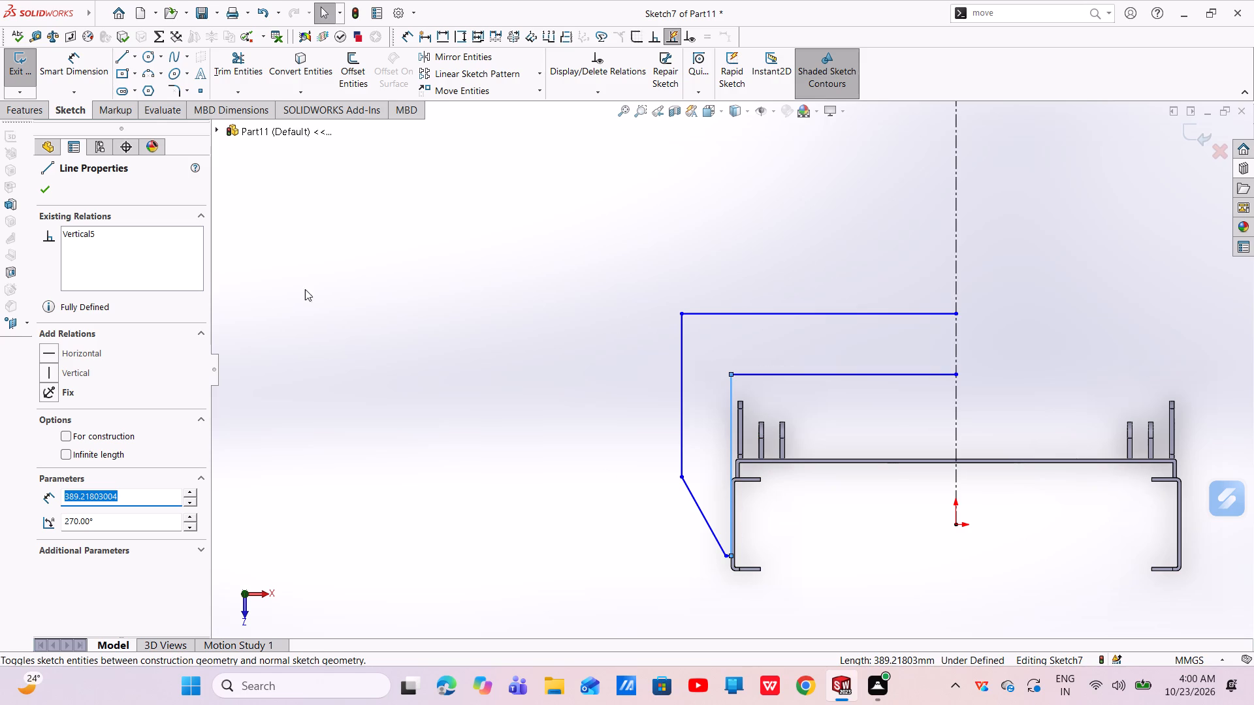
left_click(53, 194)
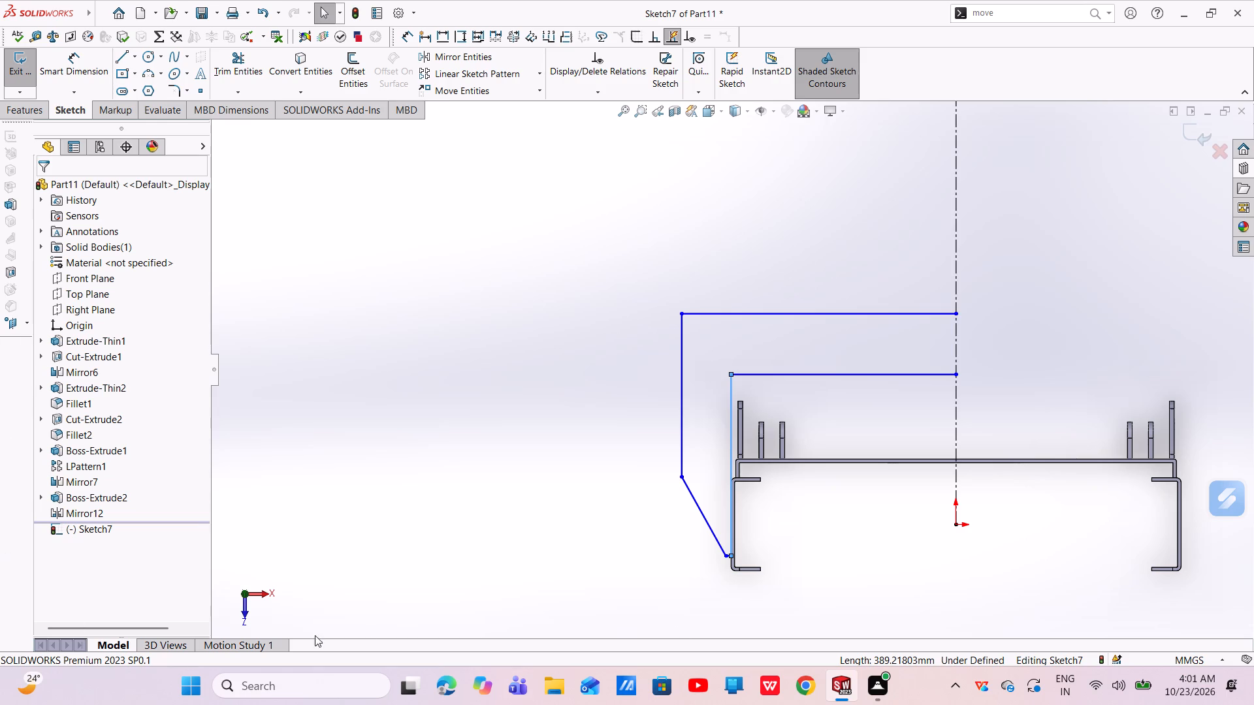
Dimension the short horizontal line at the channel's outer side to 25 mm.
scroll(751, 557, "down", 7)
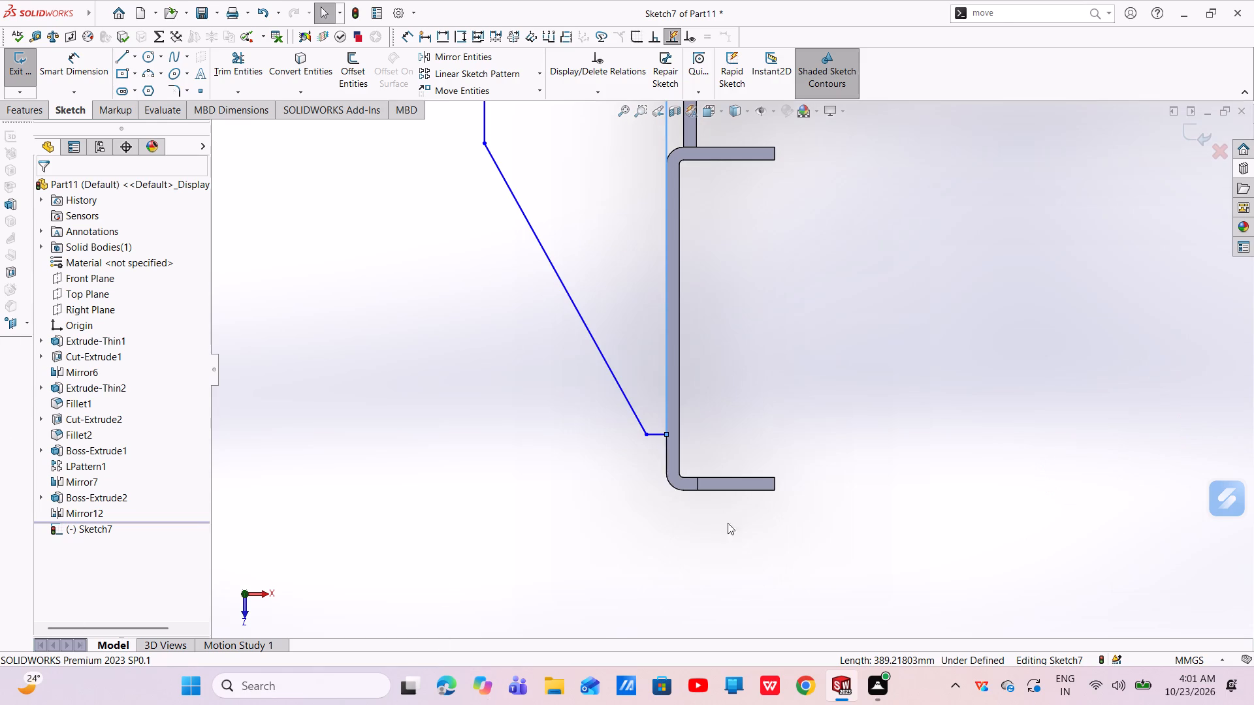
scroll(645, 420, "down", 3)
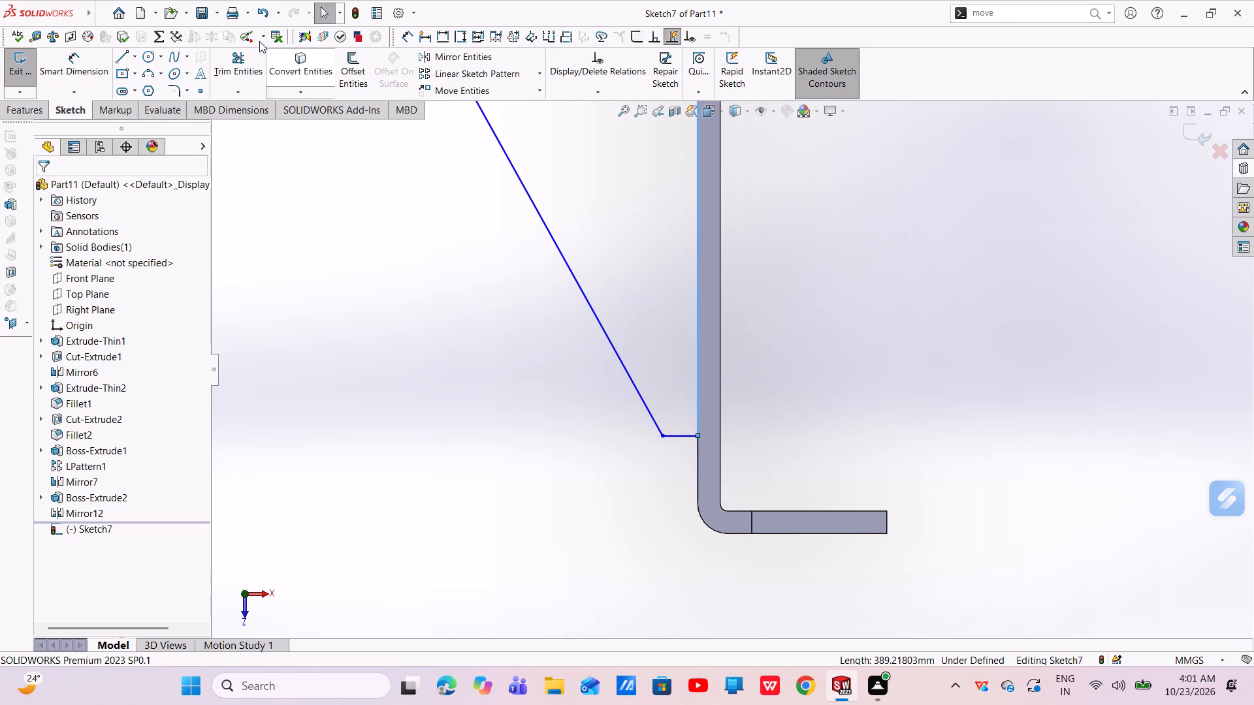
left_click(80, 69)
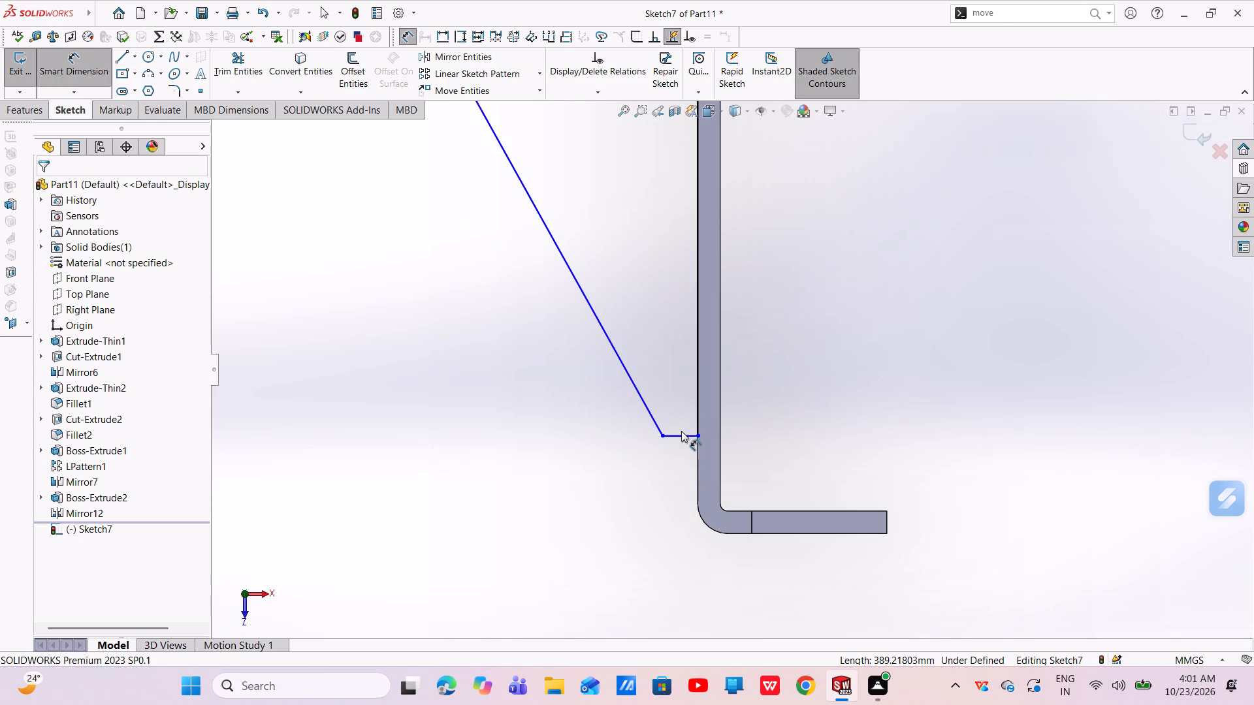
left_click(681, 435)
left_click(681, 522)
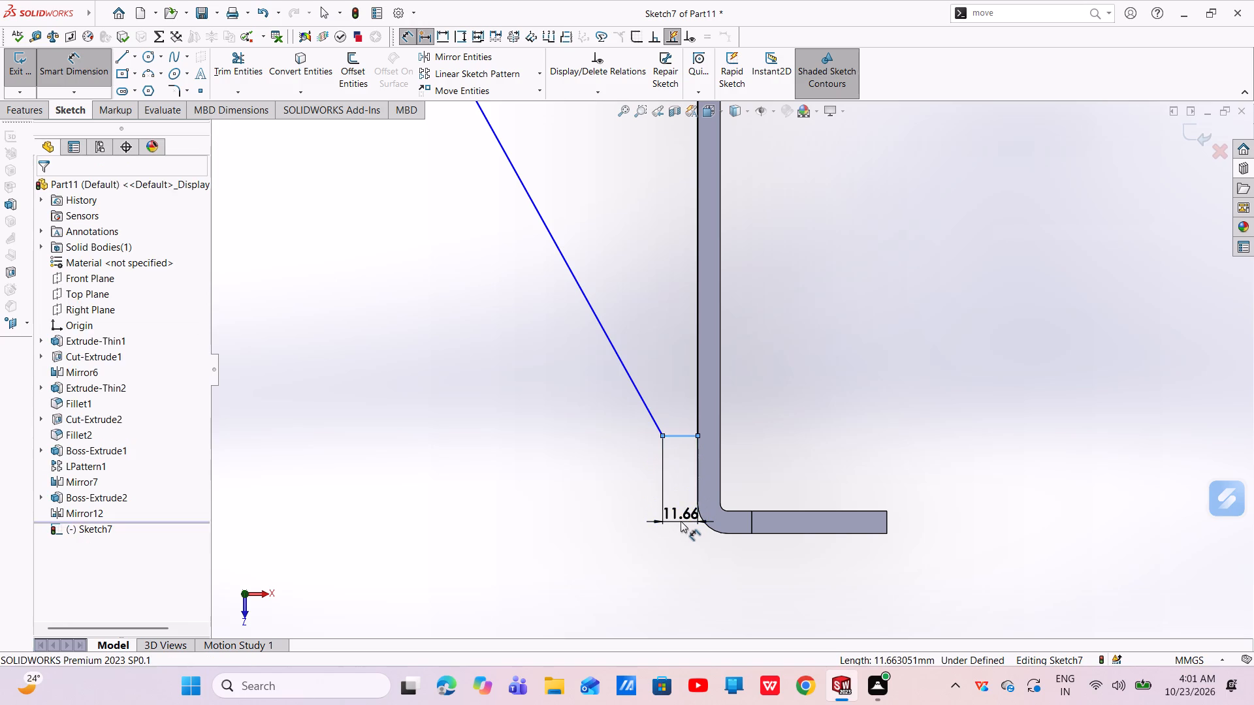
key("BackSpace")
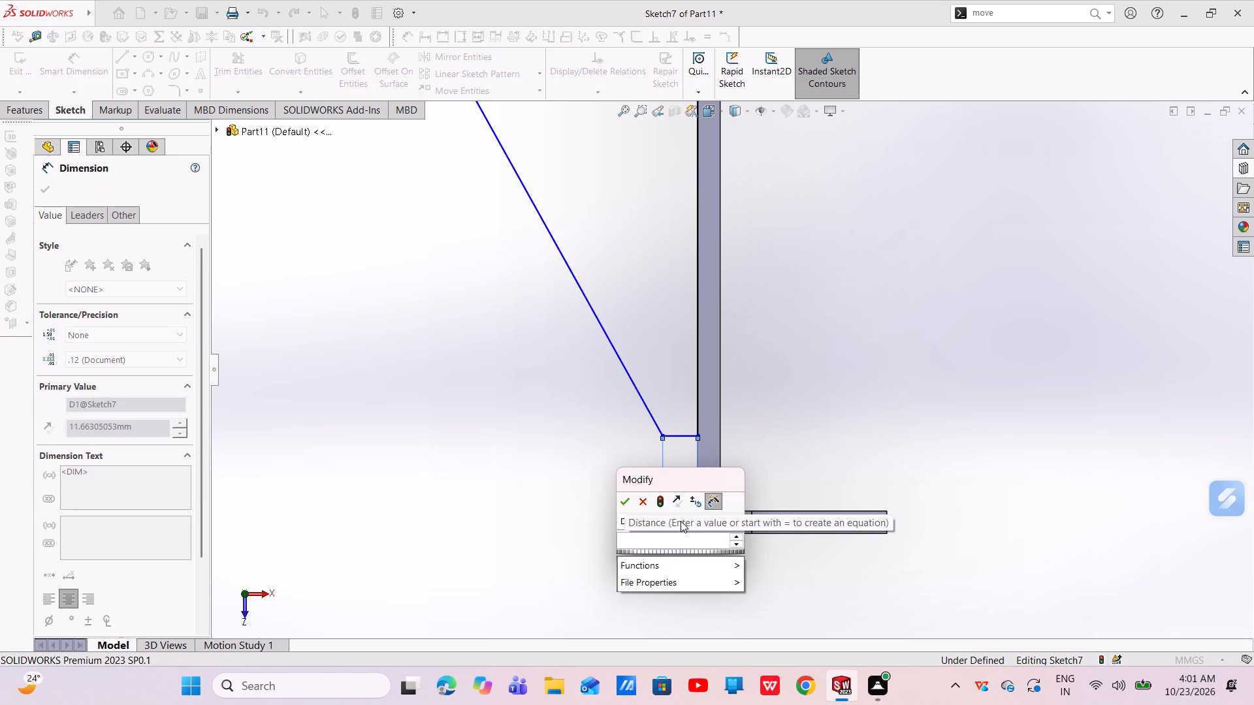
type("25")
key("Return")
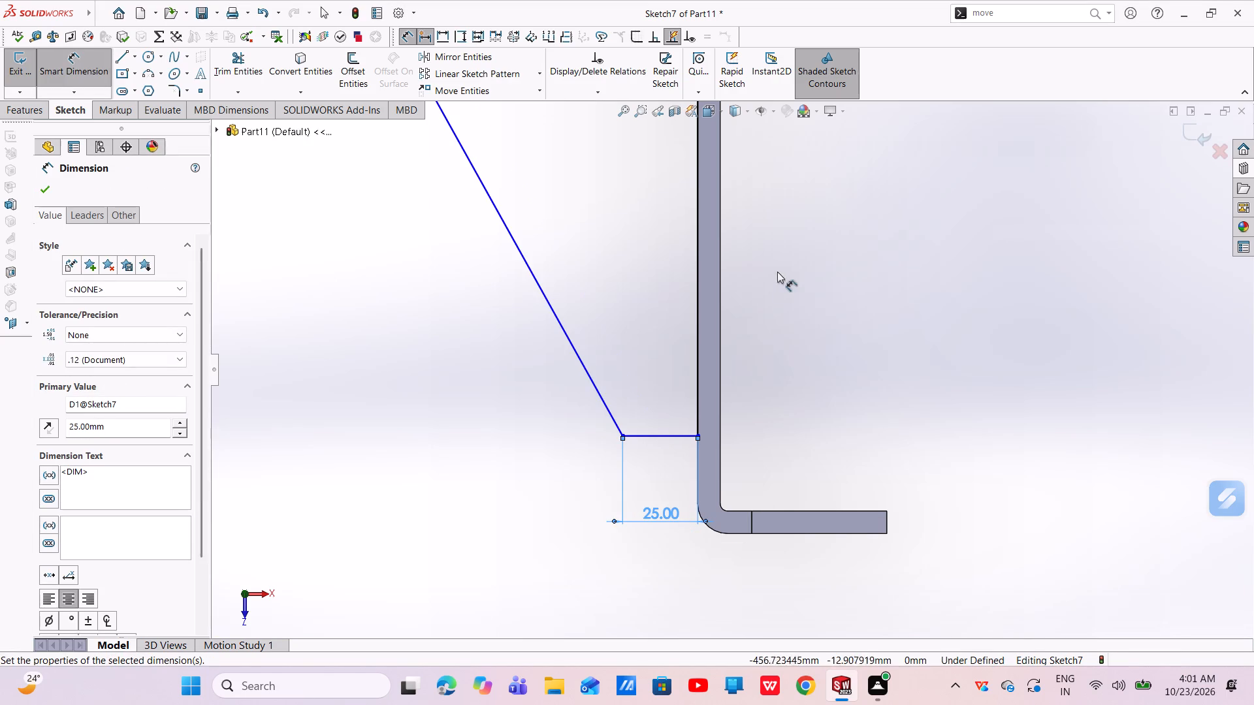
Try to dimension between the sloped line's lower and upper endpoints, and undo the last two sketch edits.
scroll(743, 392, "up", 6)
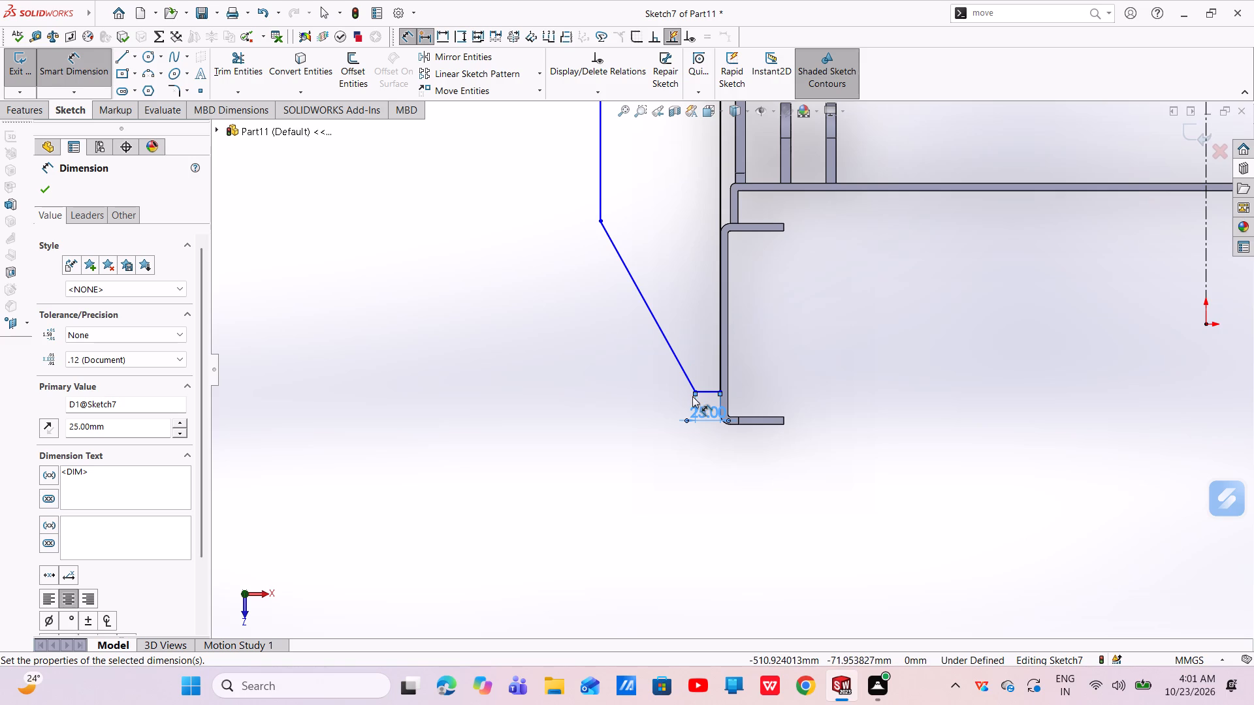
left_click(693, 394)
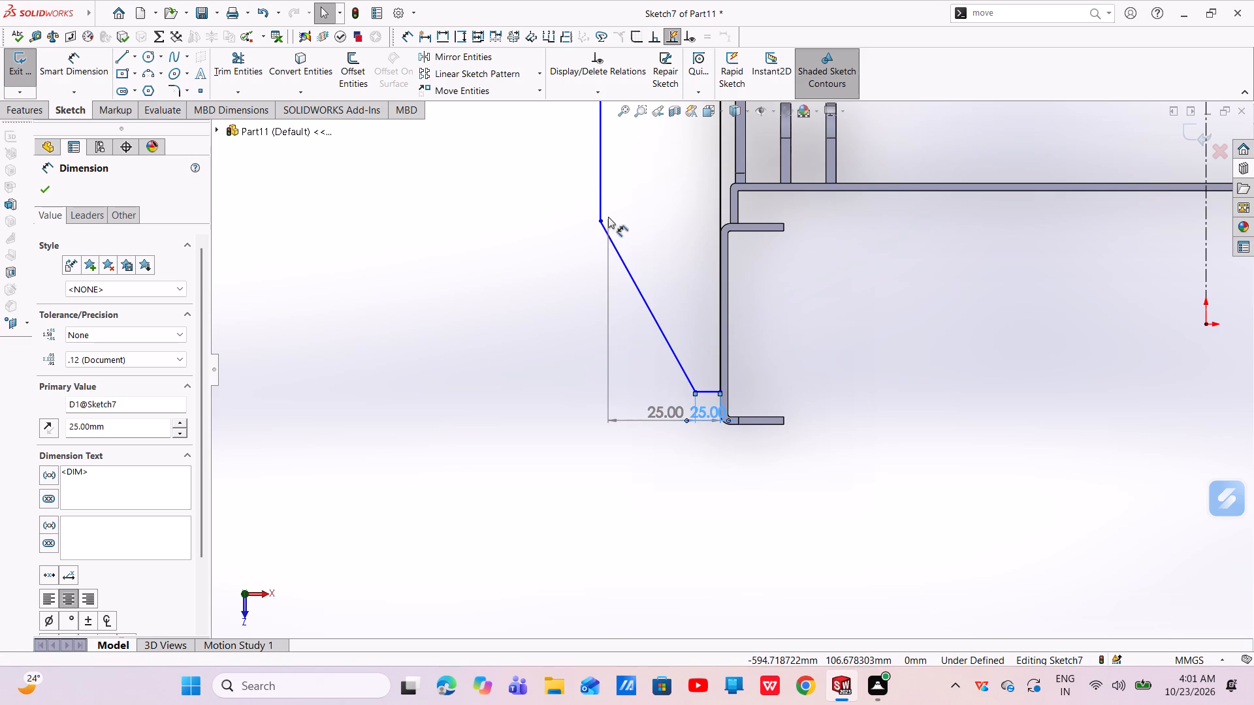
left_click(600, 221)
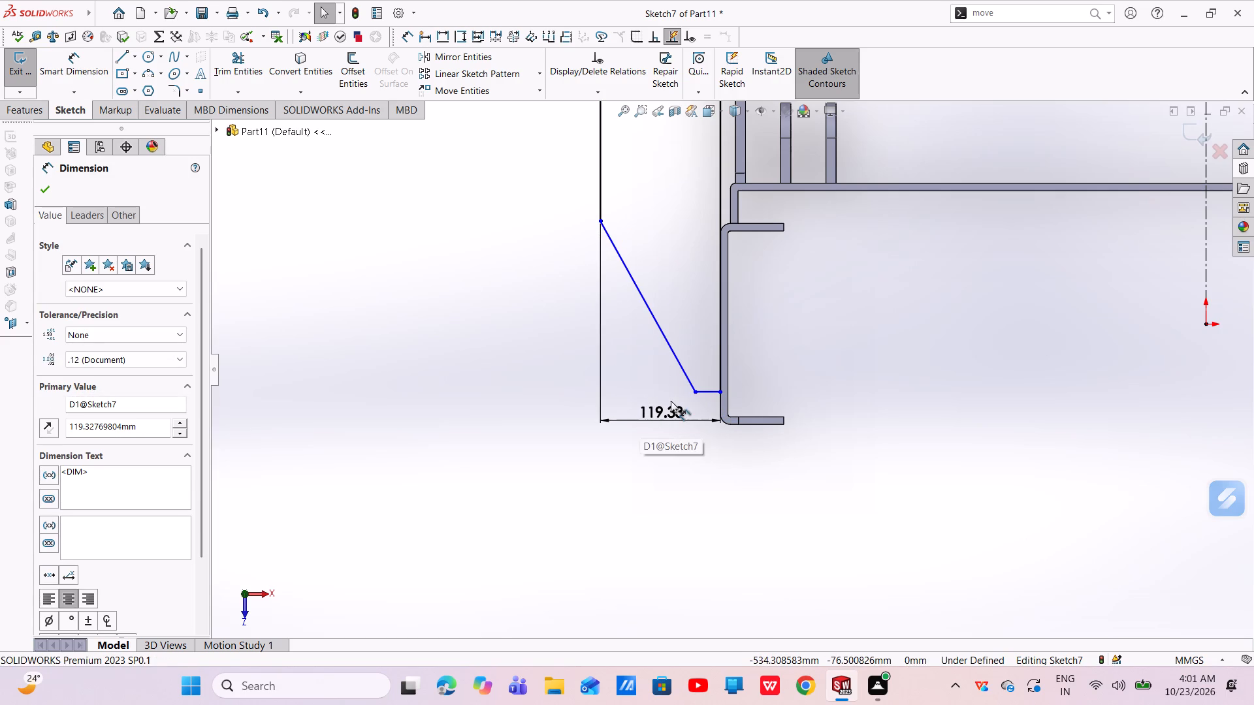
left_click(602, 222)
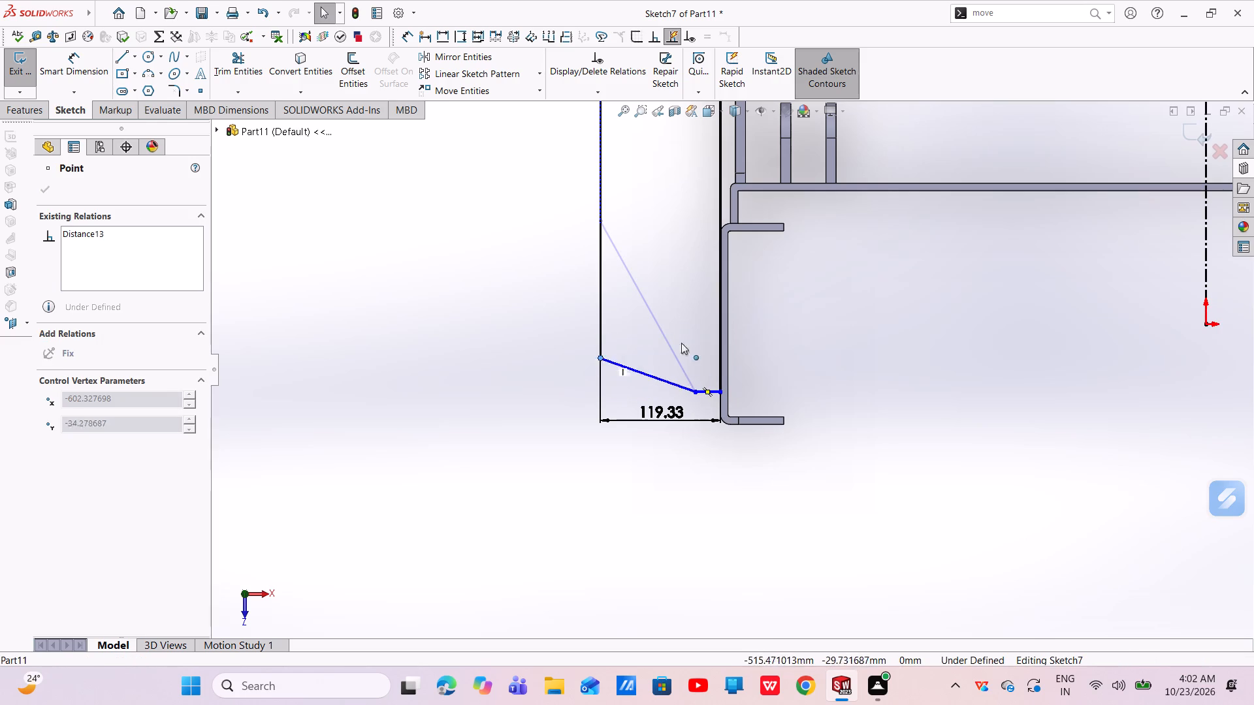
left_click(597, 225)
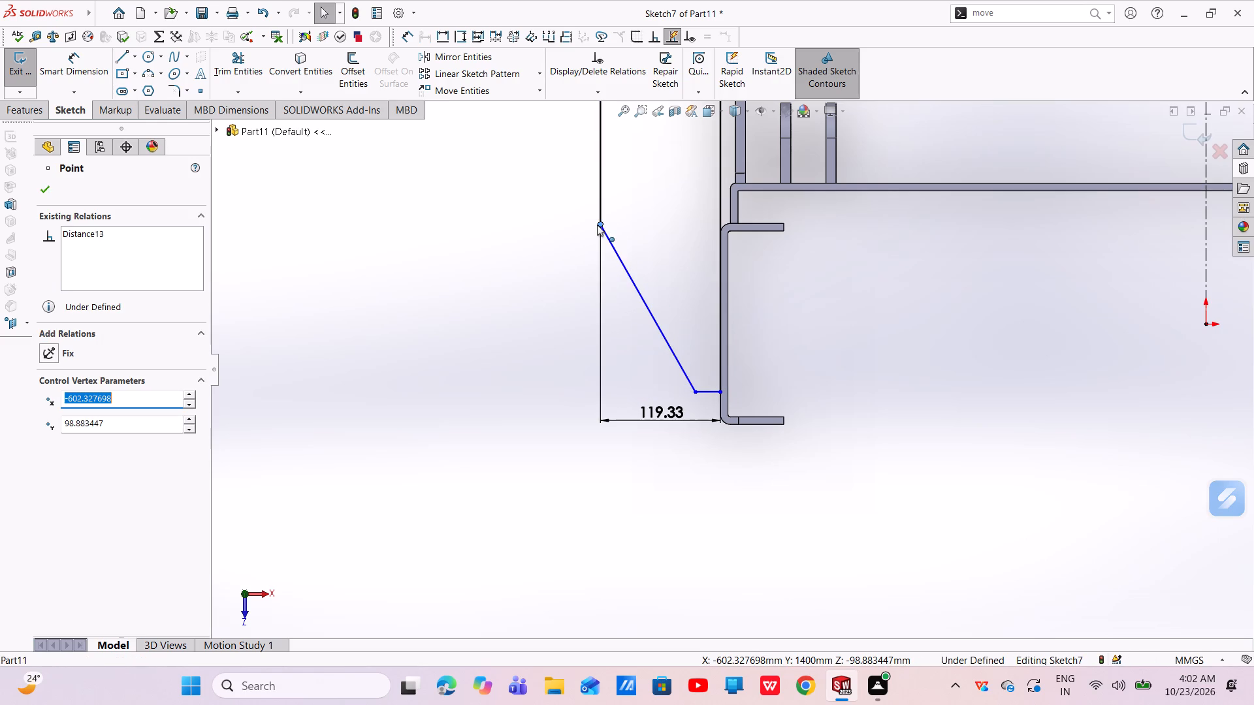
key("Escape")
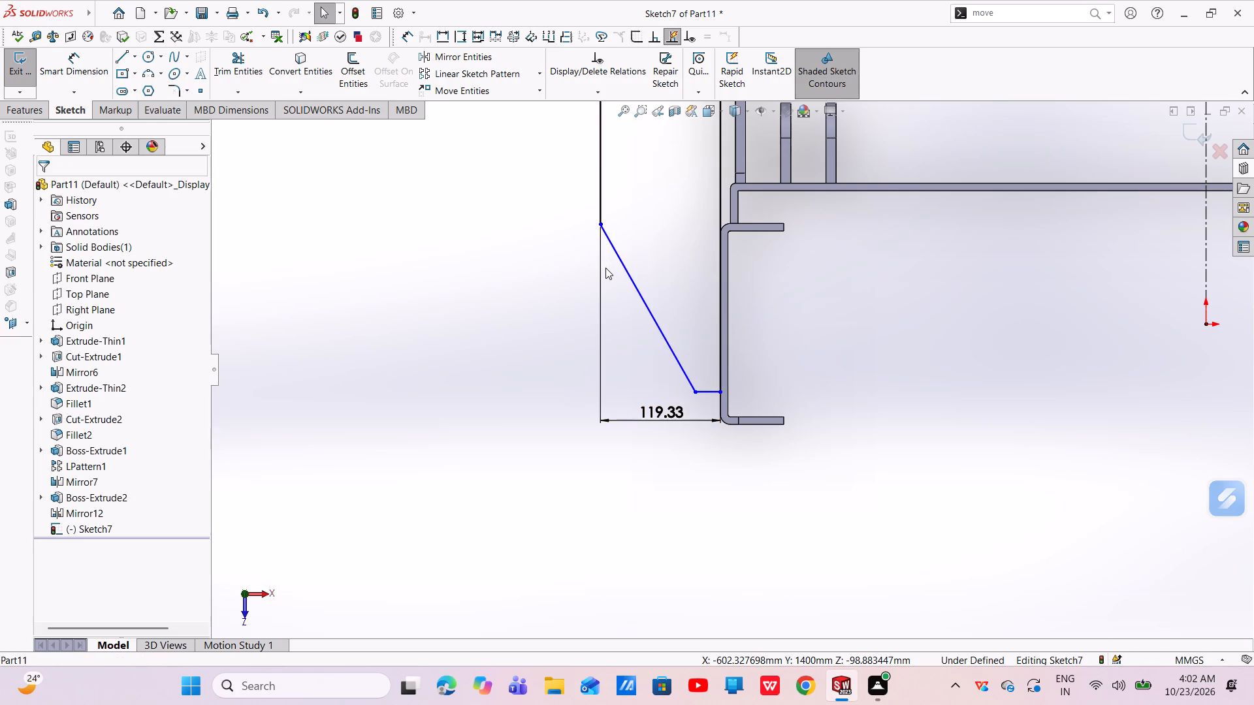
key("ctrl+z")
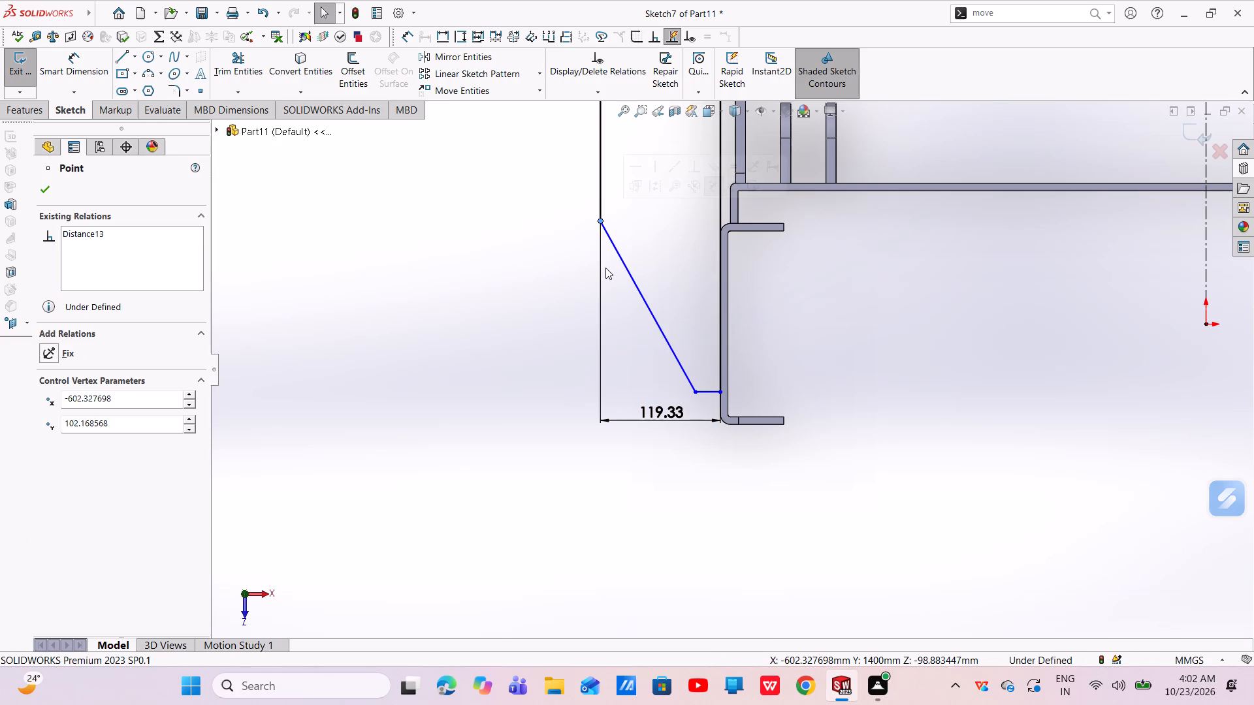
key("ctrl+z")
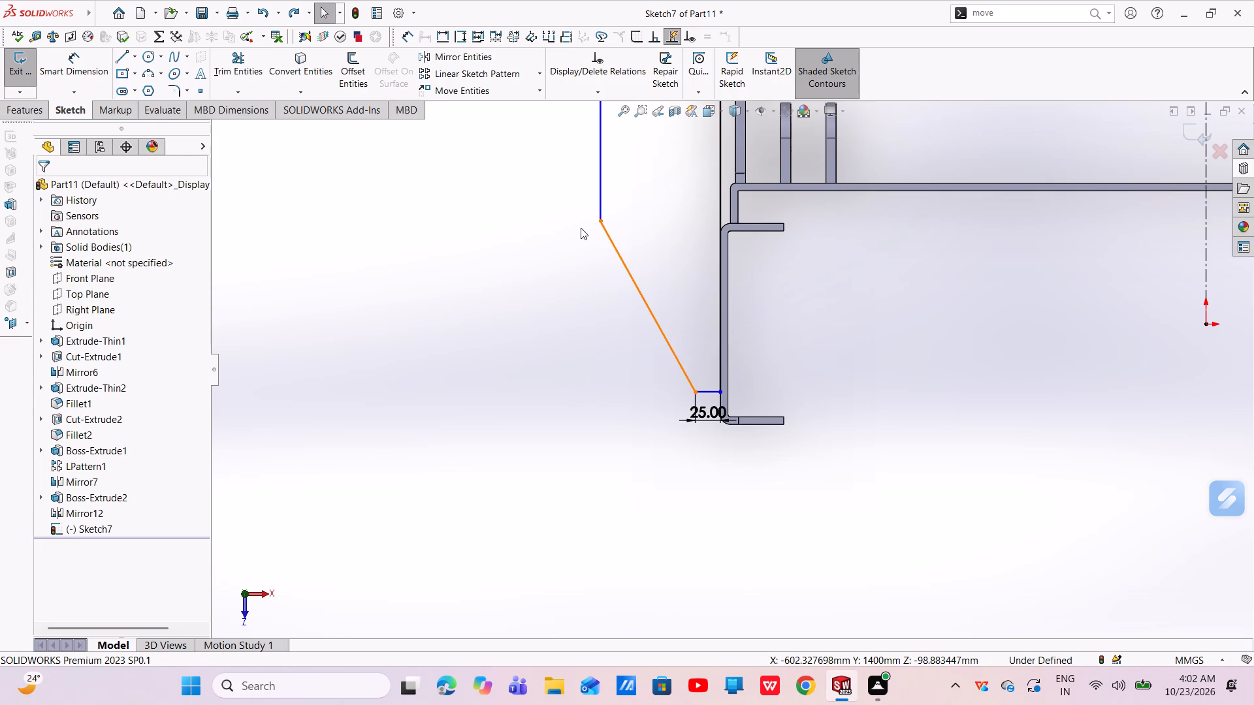
Dimension the vertical distance from the short bottom line to the sloped line's upper endpoint as 150 mm.
left_click(75, 57)
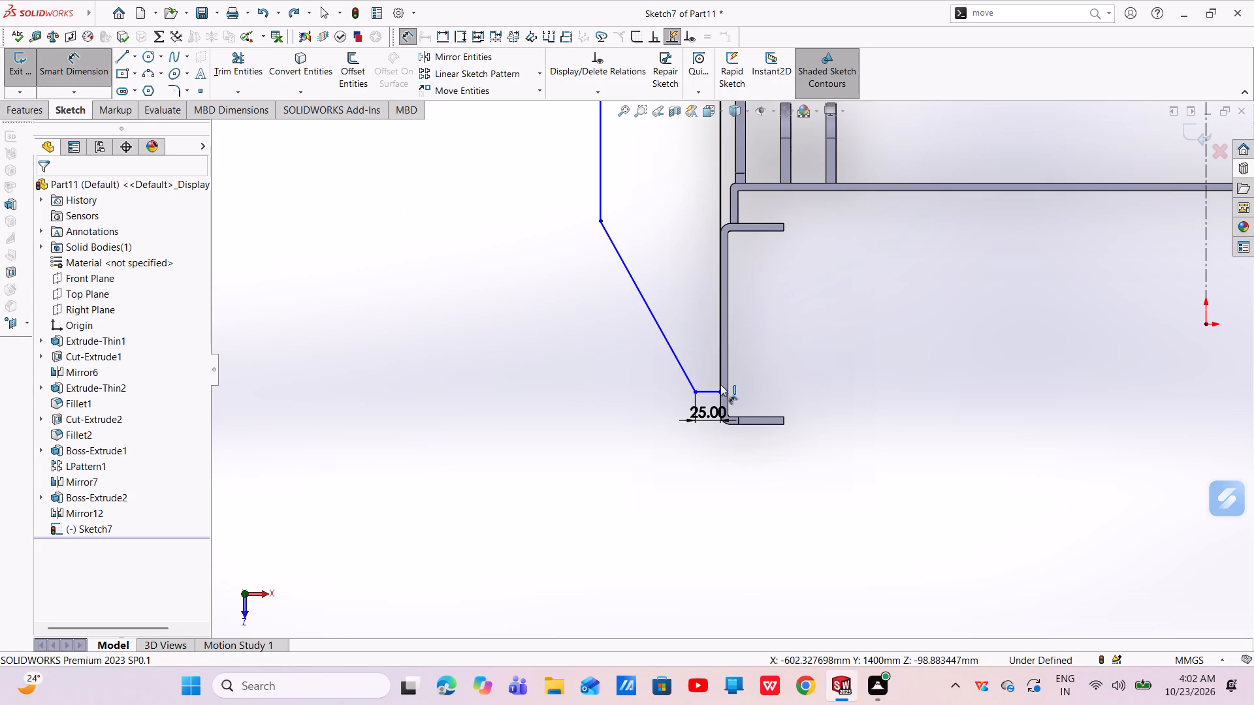
left_click(703, 389)
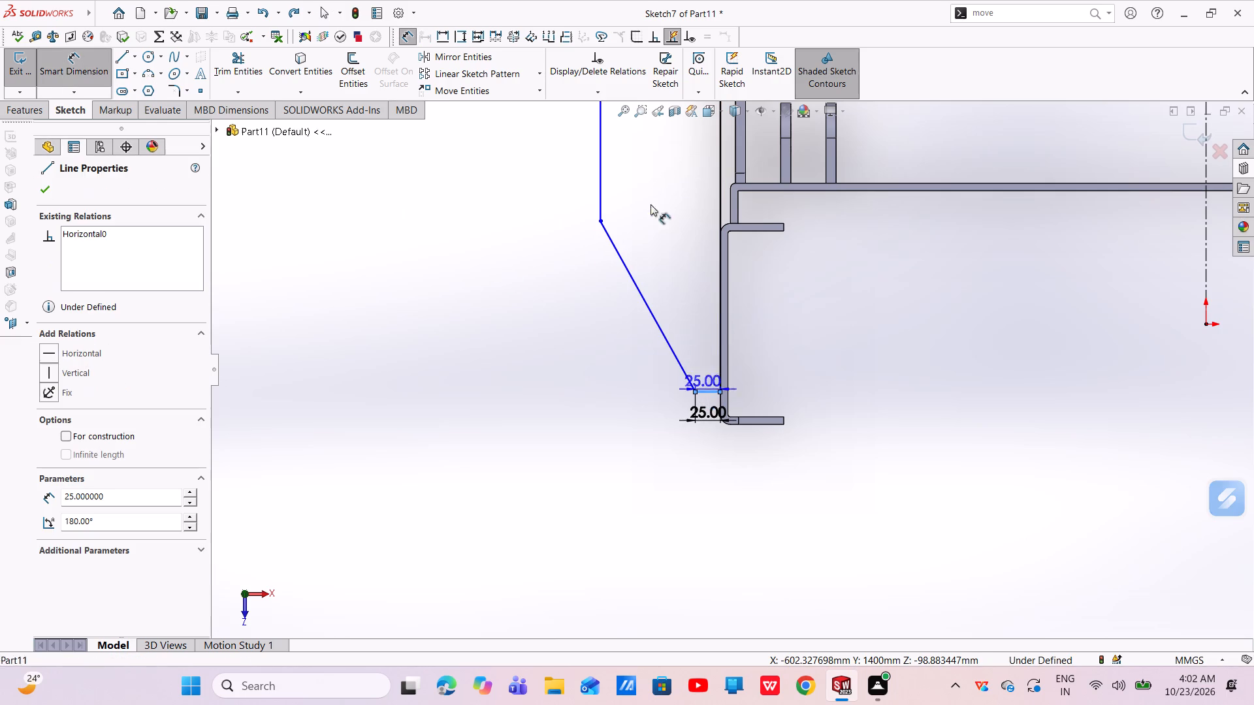
left_click(598, 222)
left_click(534, 310)
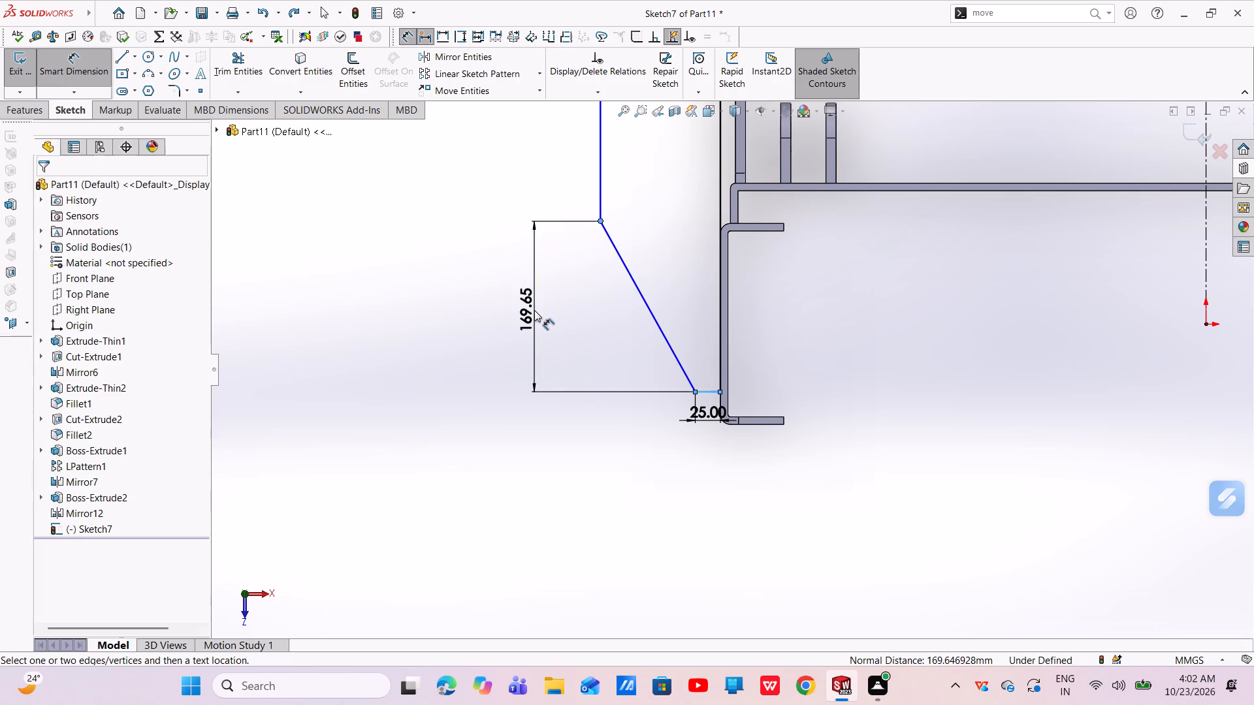
key("BackSpace")
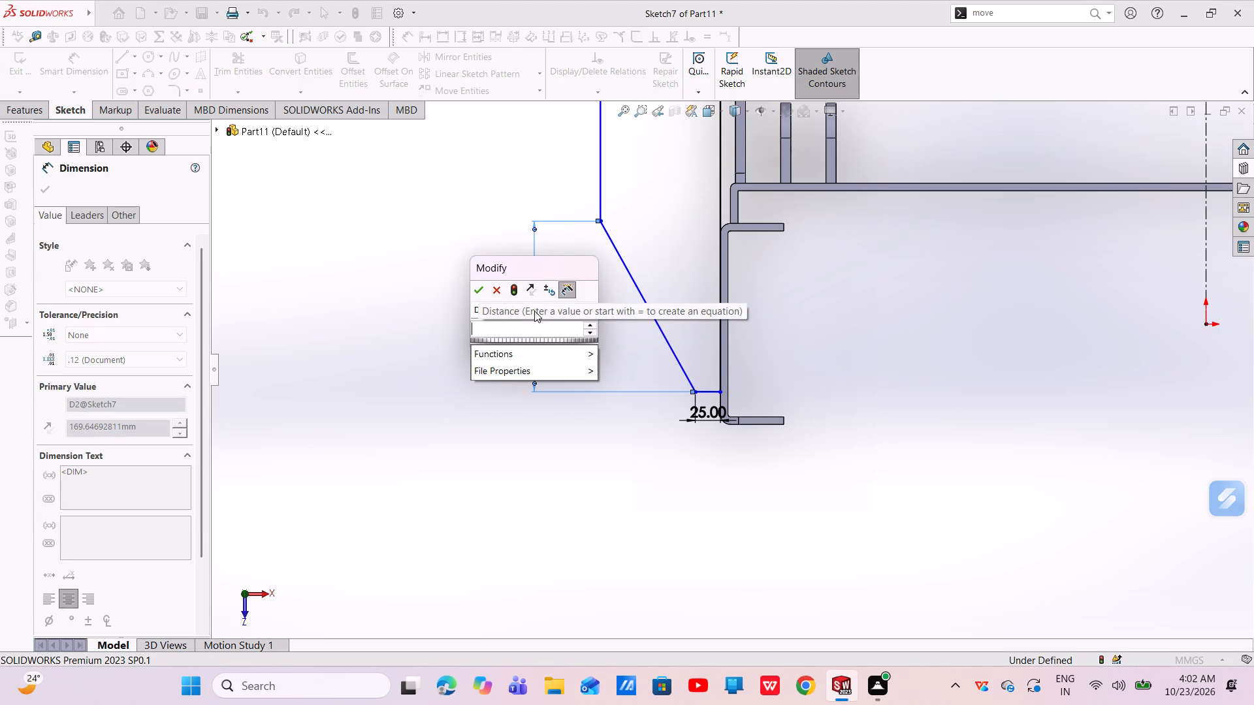
type("150")
key("Return")
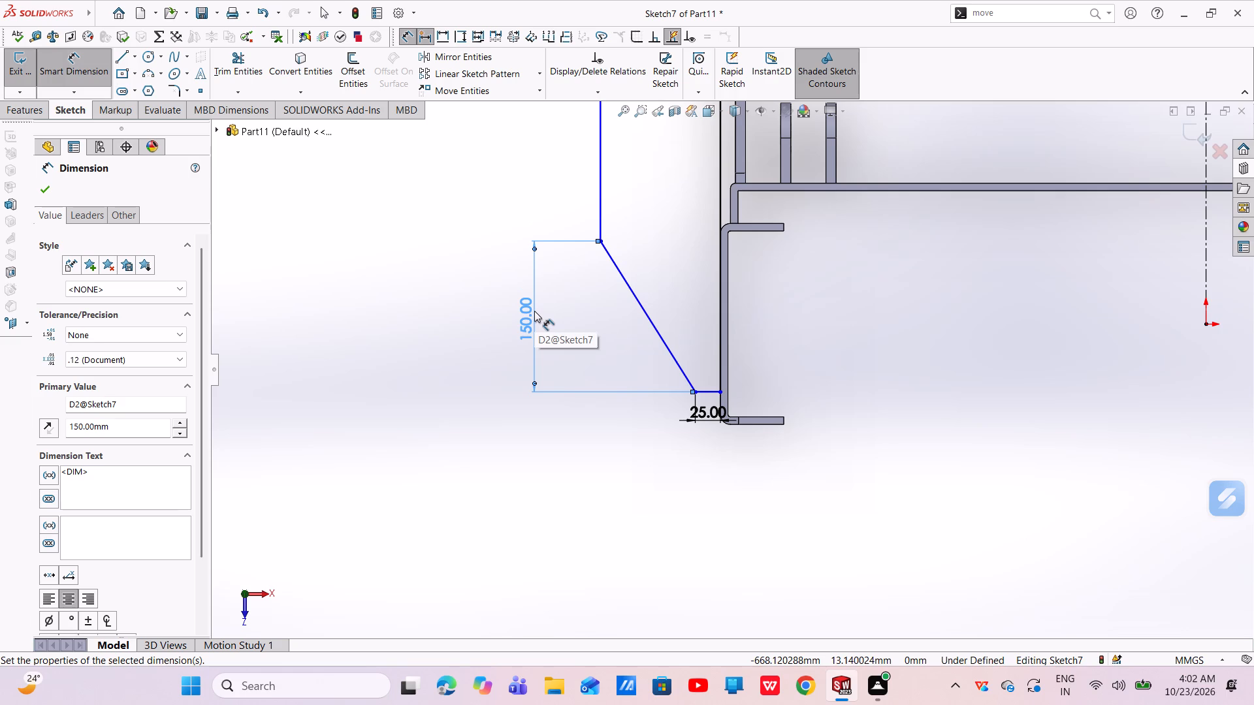
Dimension the horizontal distance between the inner and outer vertical lines as 100 mm.
scroll(652, 274, "up", 5)
scroll(850, 195, "down", 3)
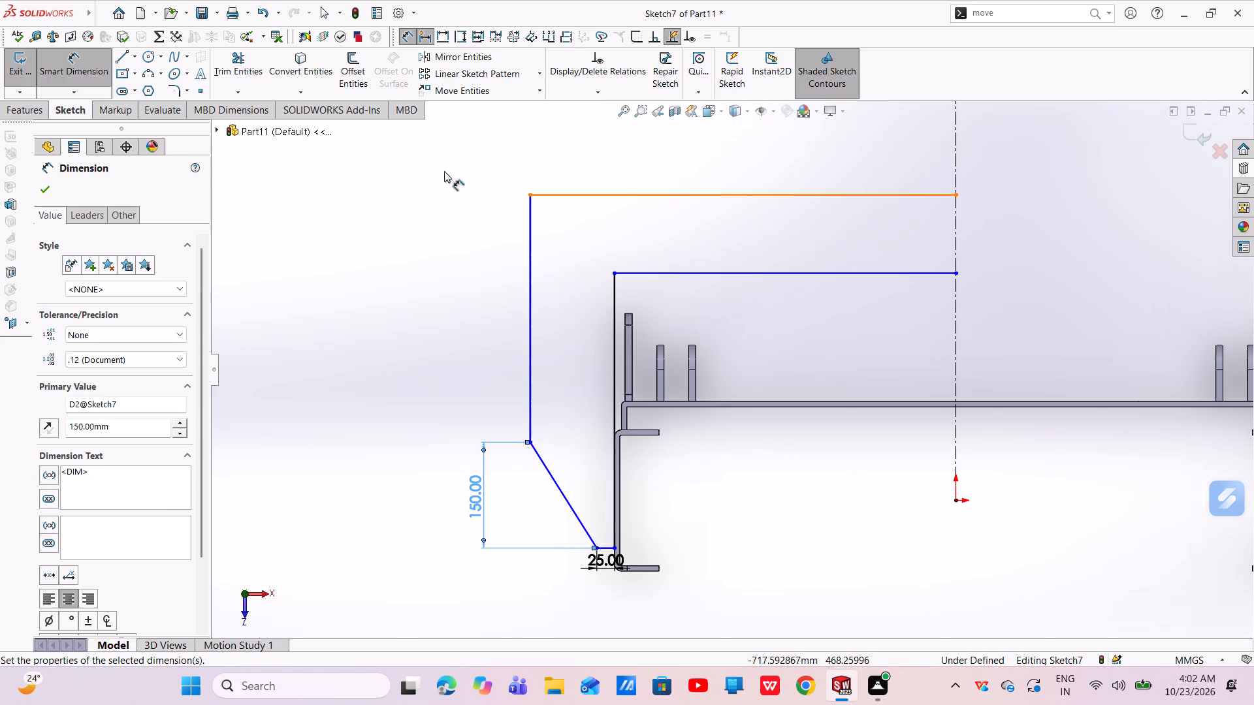
left_click(611, 304)
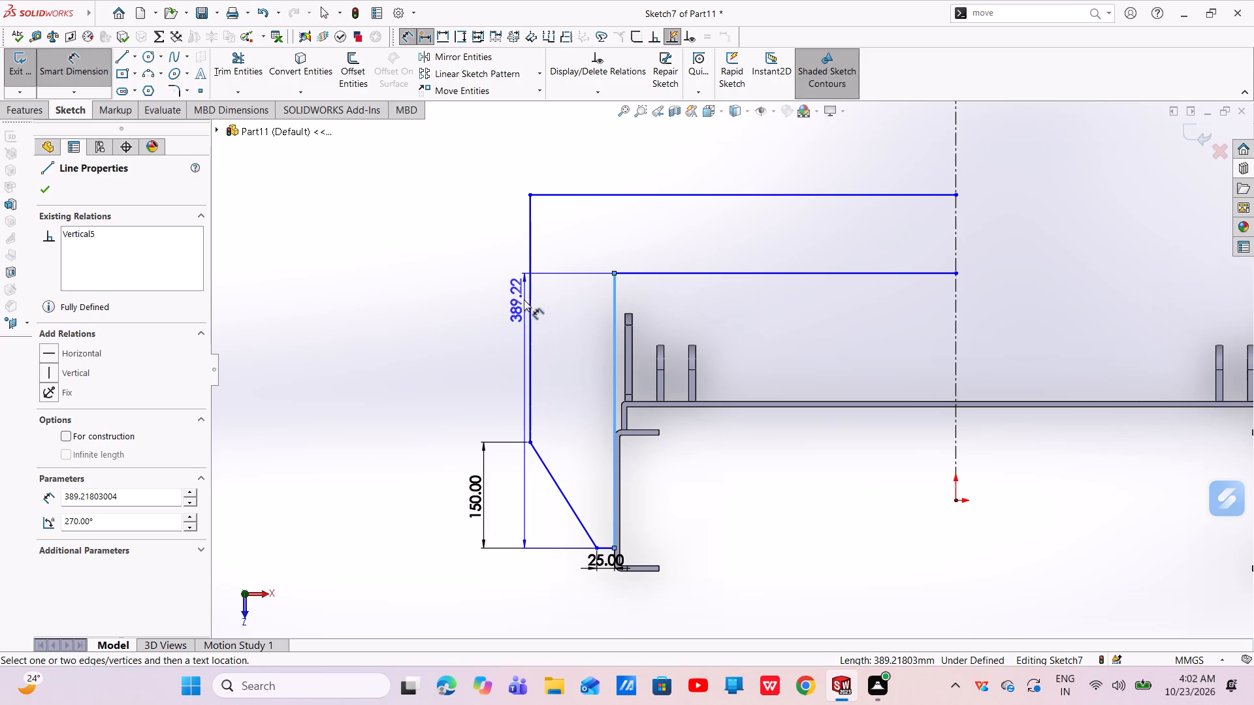
left_click(528, 304)
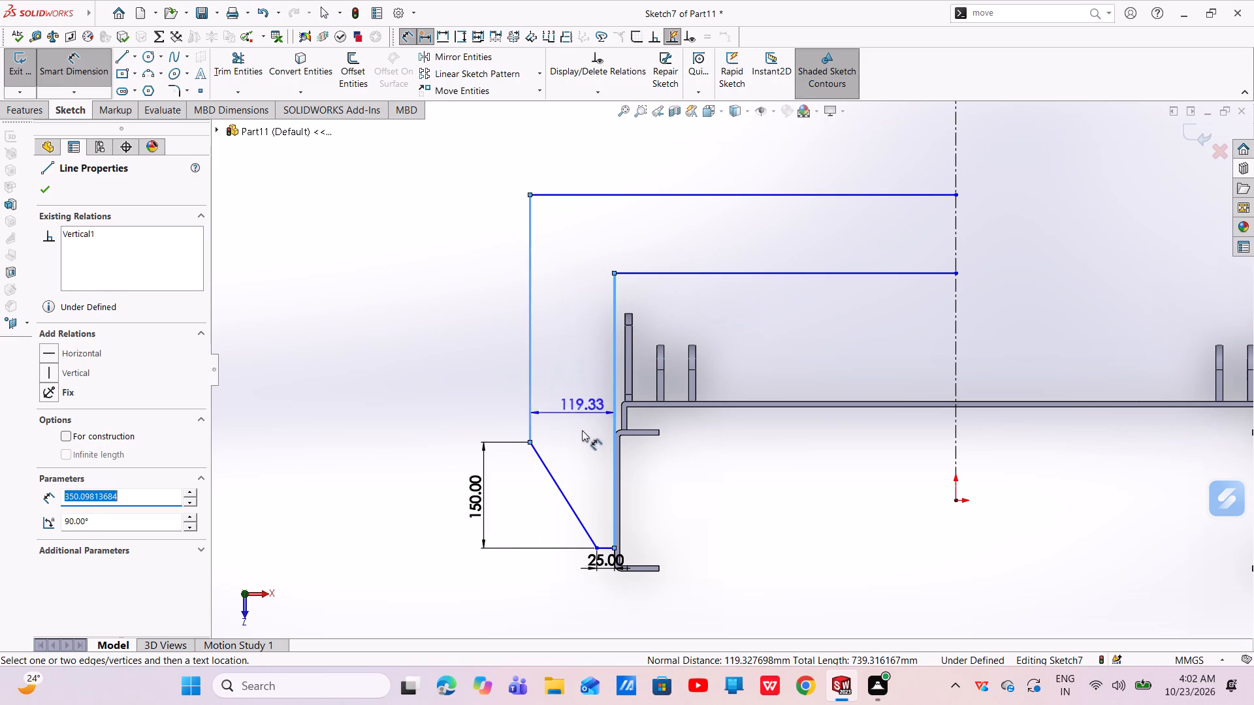
left_click_drag(585, 450, 584, 469)
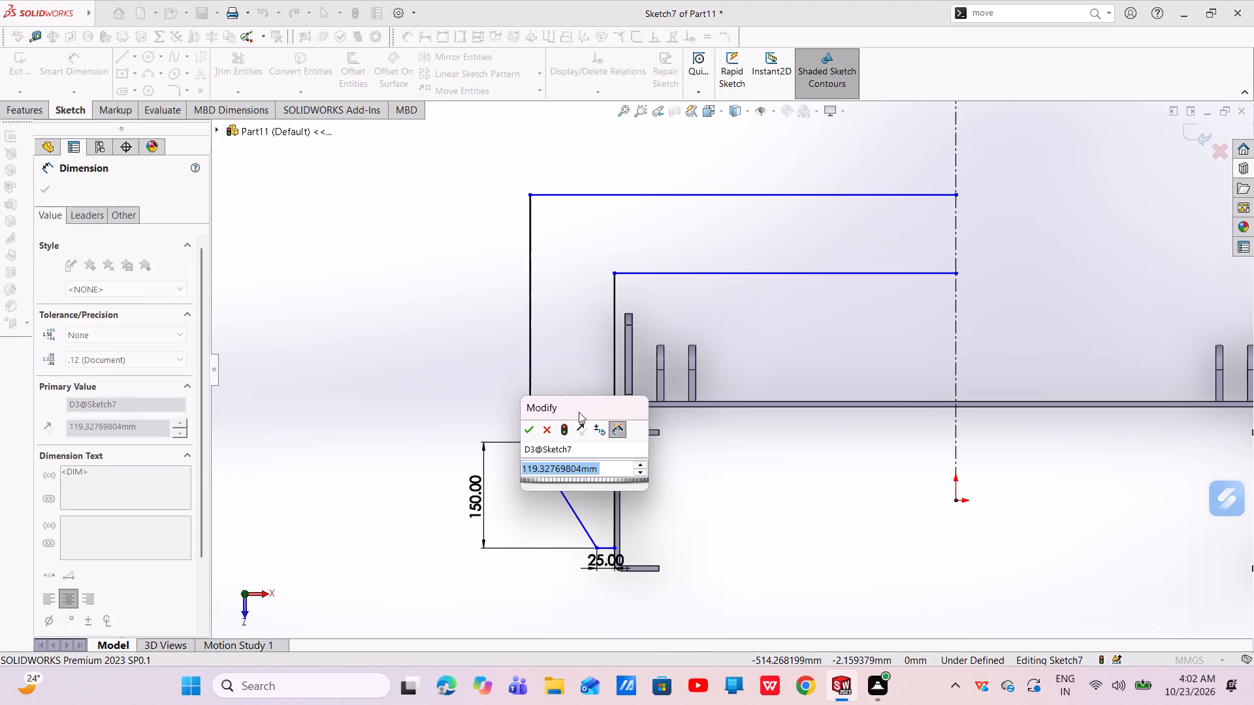
key("BackSpace")
type("100")
key("Return")
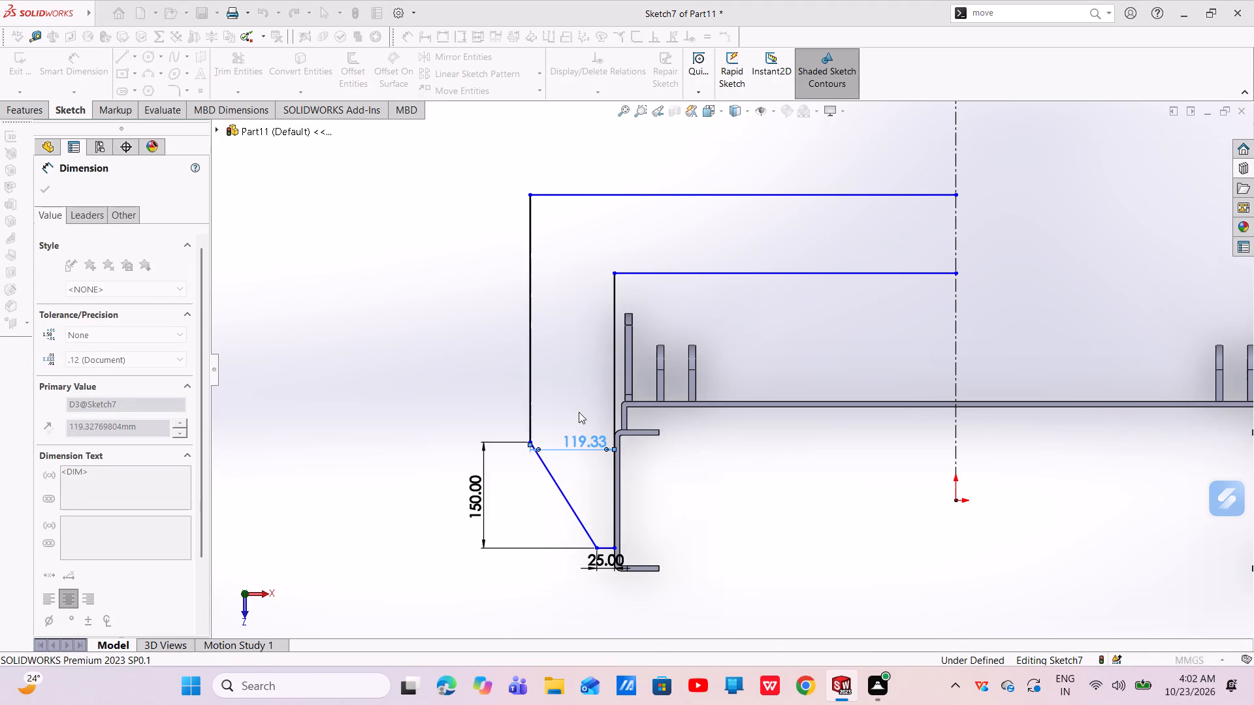
key("Escape")
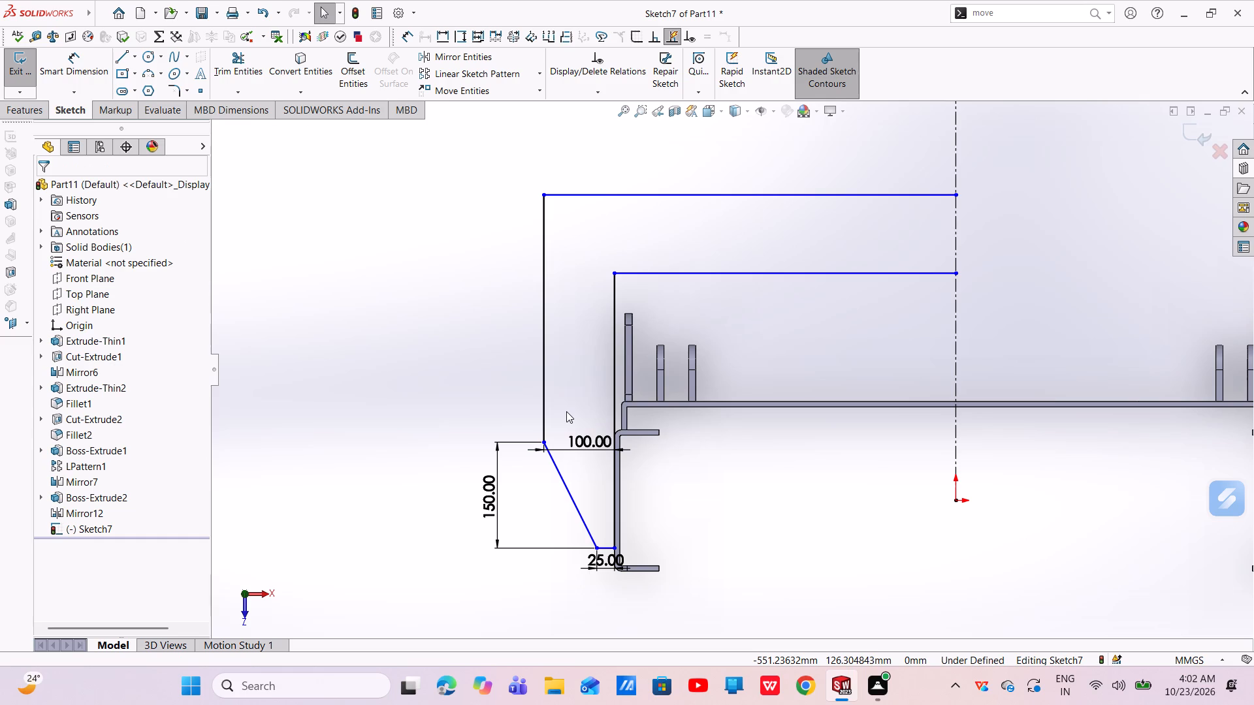
Dimension the vertical distance from the sloped line's upper endpoint to the outer top horizontal line as 290 mm.
left_click(543, 439)
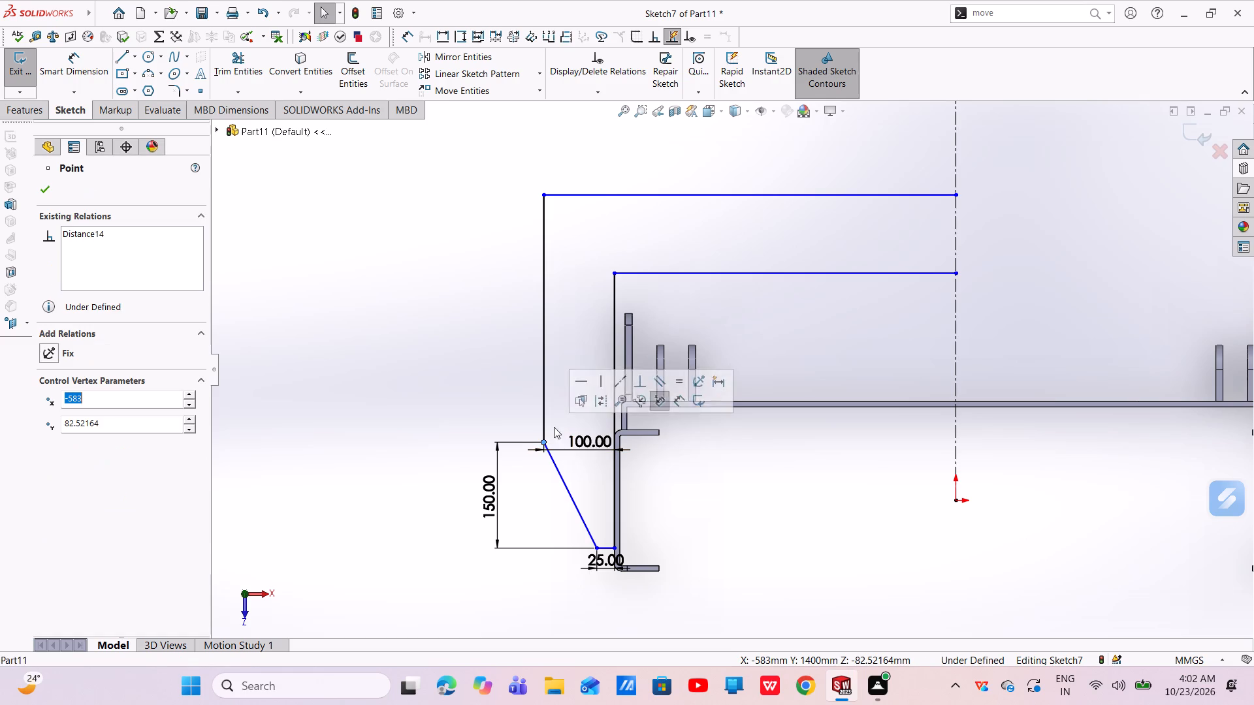
left_click(266, 208)
left_click(90, 62)
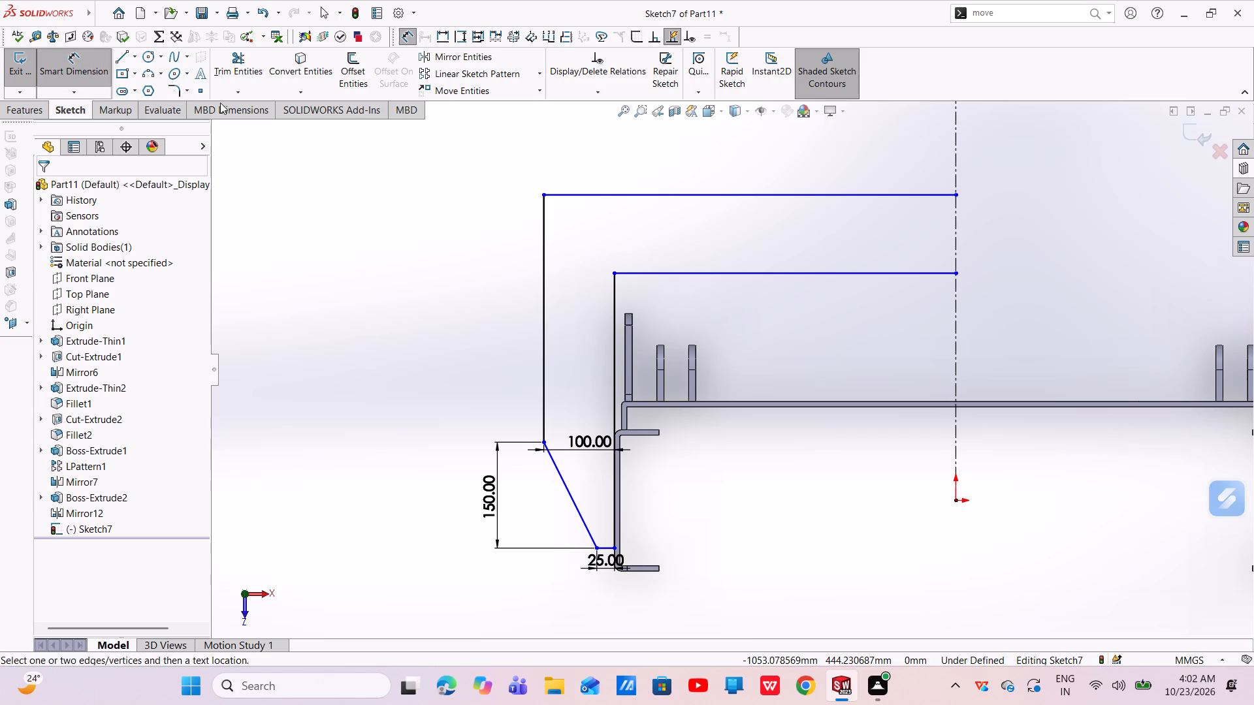
left_click(543, 441)
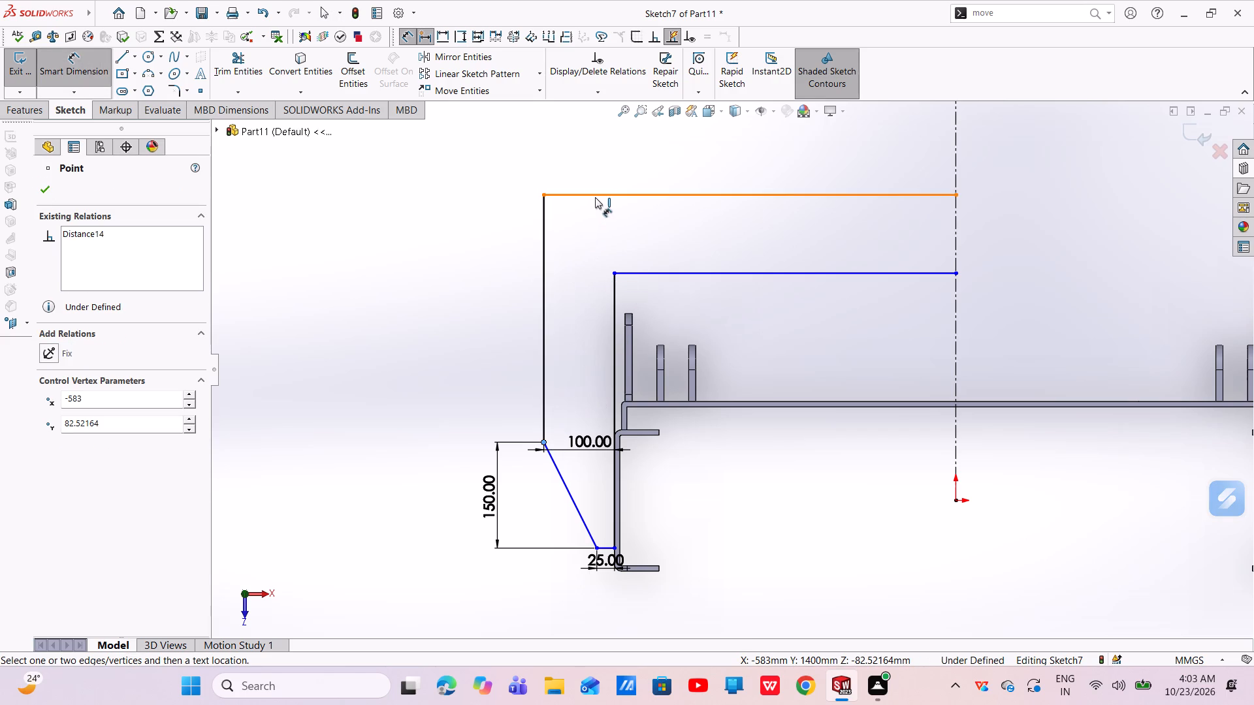
left_click(596, 196)
left_click(457, 279)
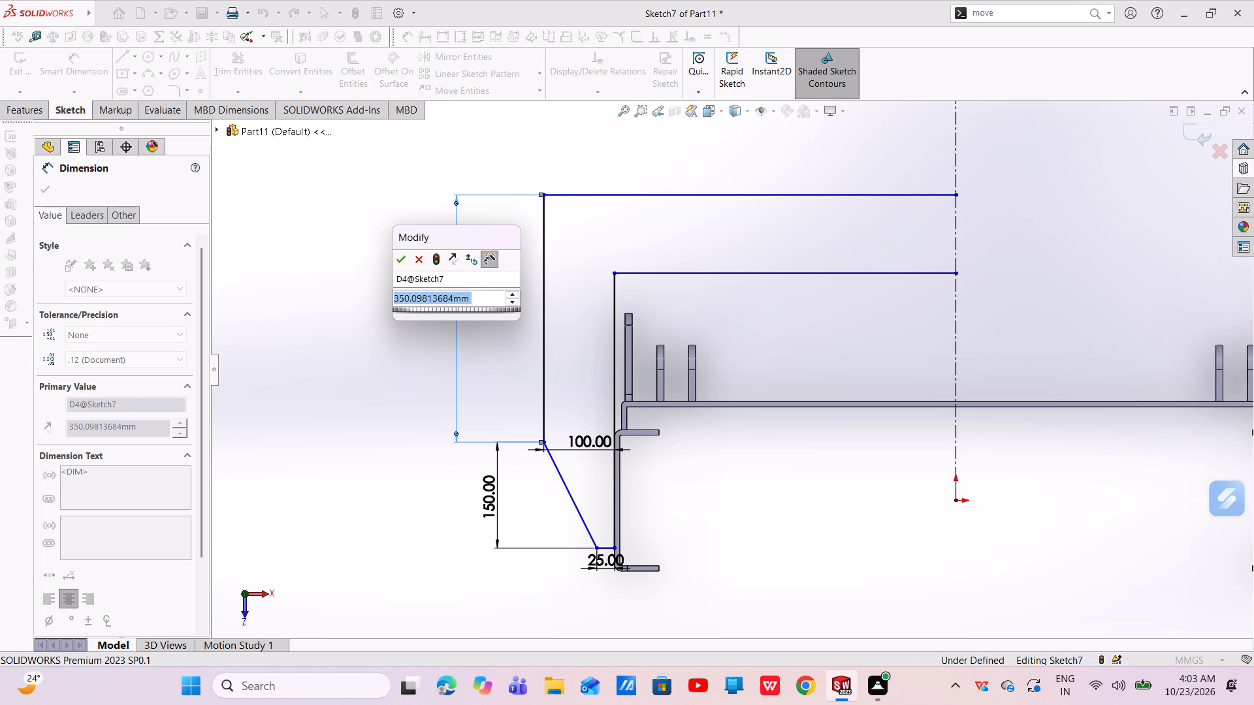
key("BackSpace")
type("290")
key("Return")
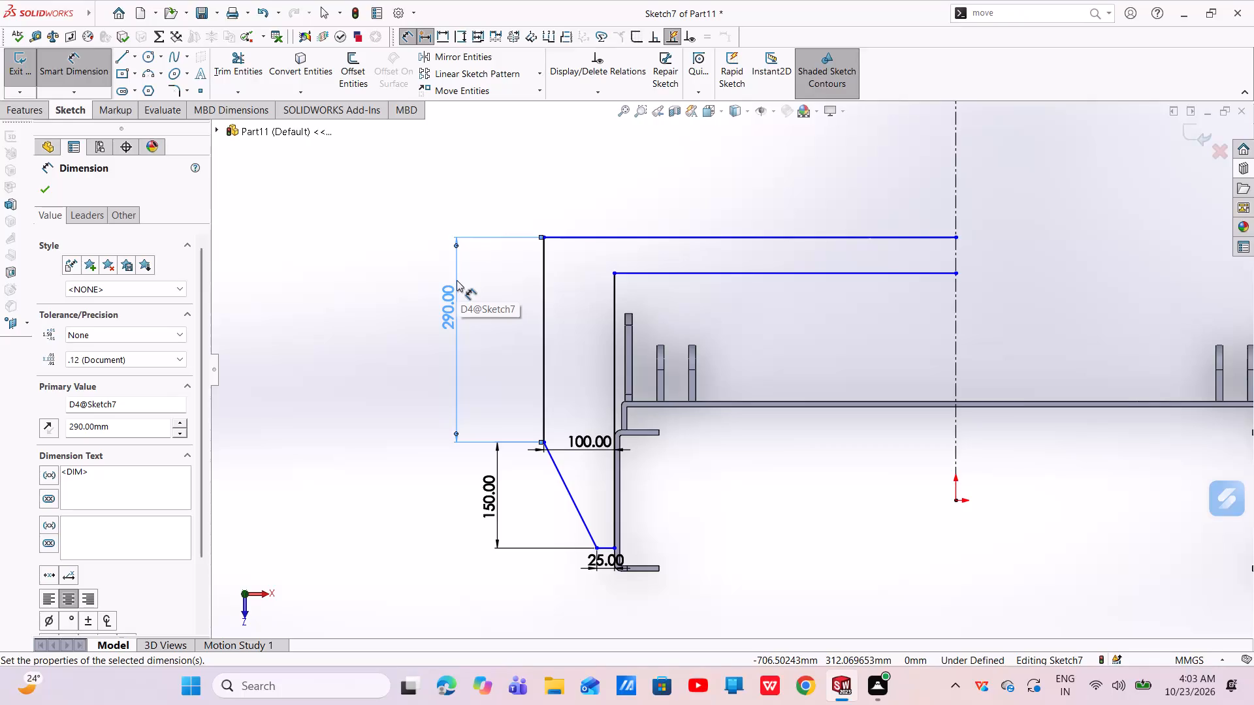
Dimension the vertical distance between the outer and inner top horizontal lines as 75 mm.
left_click(716, 234)
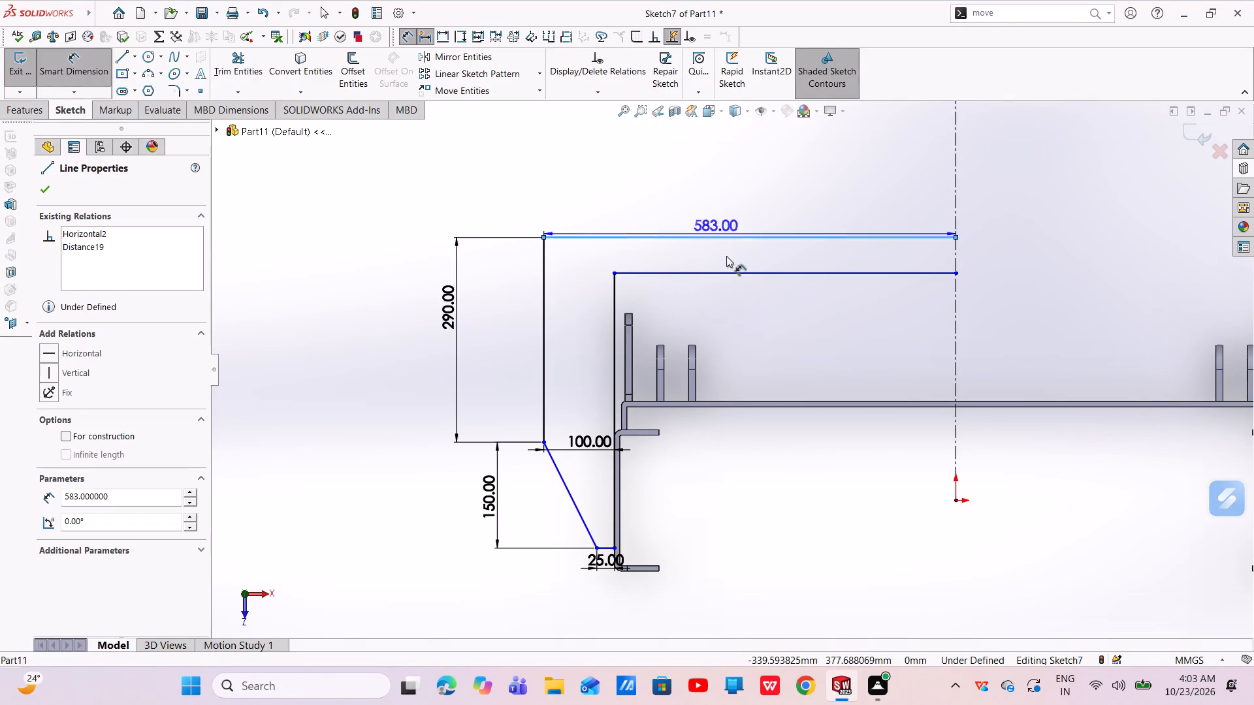
left_click(735, 270)
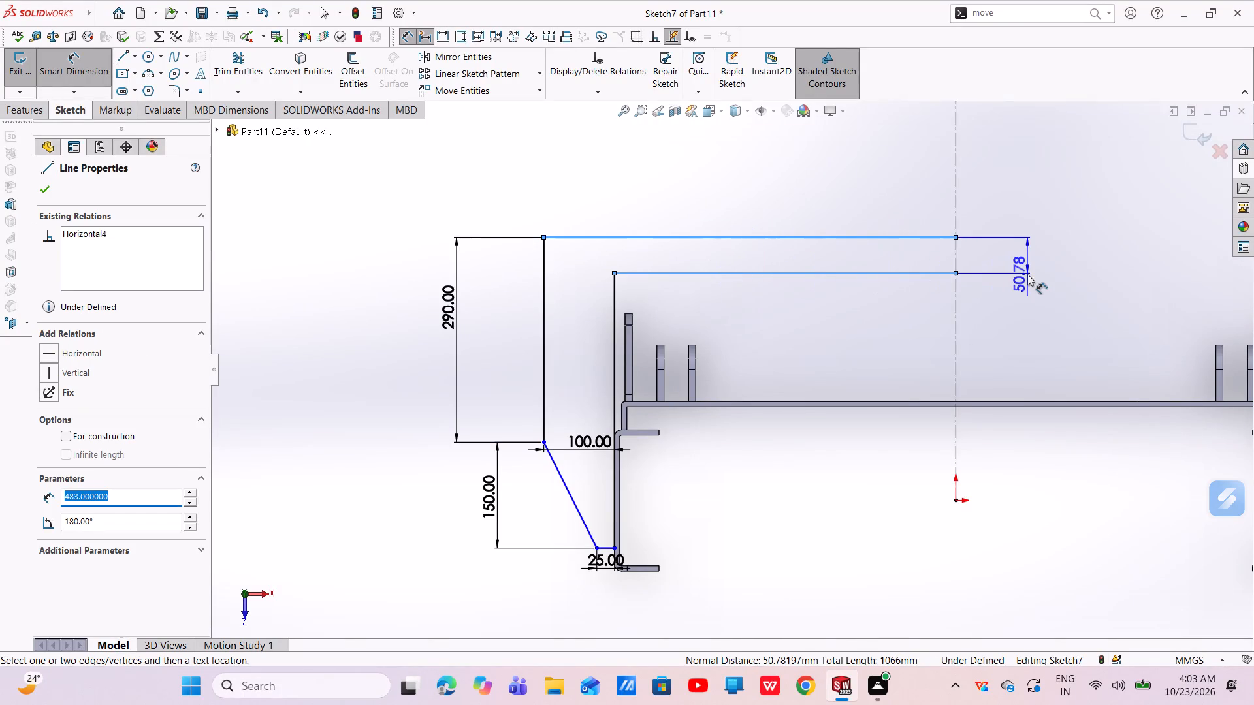
left_click(1027, 264)
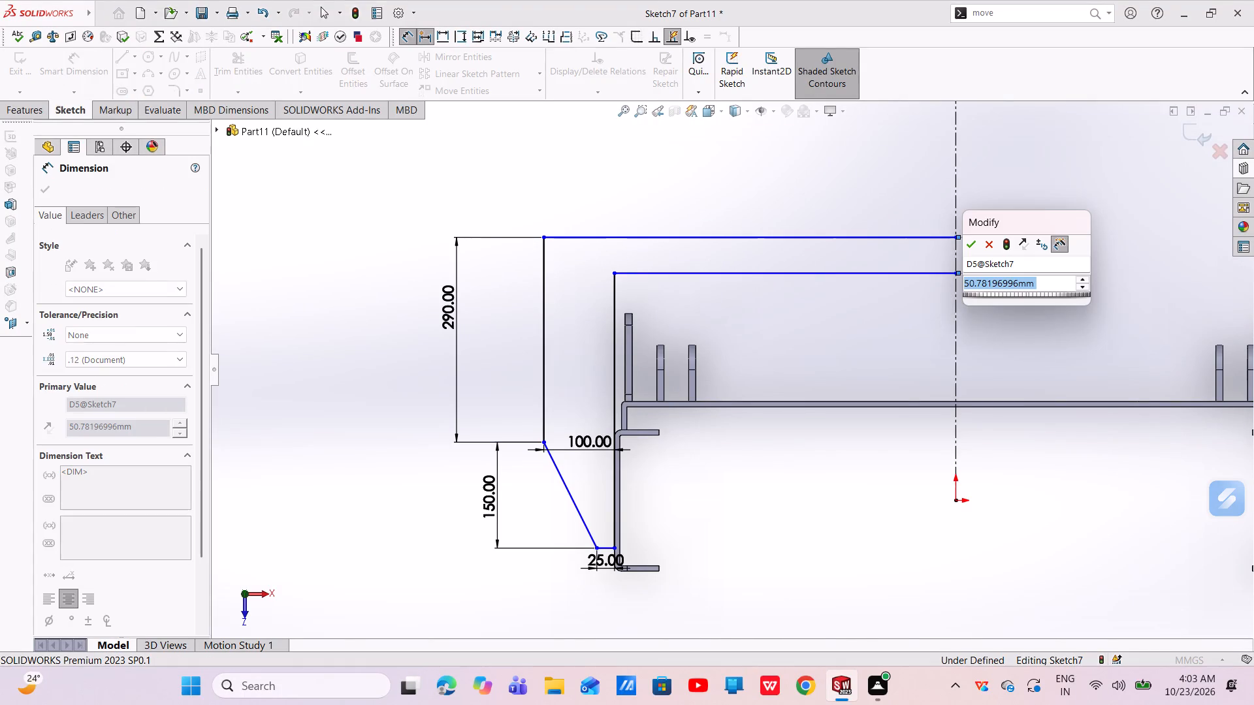
key("BackSpace")
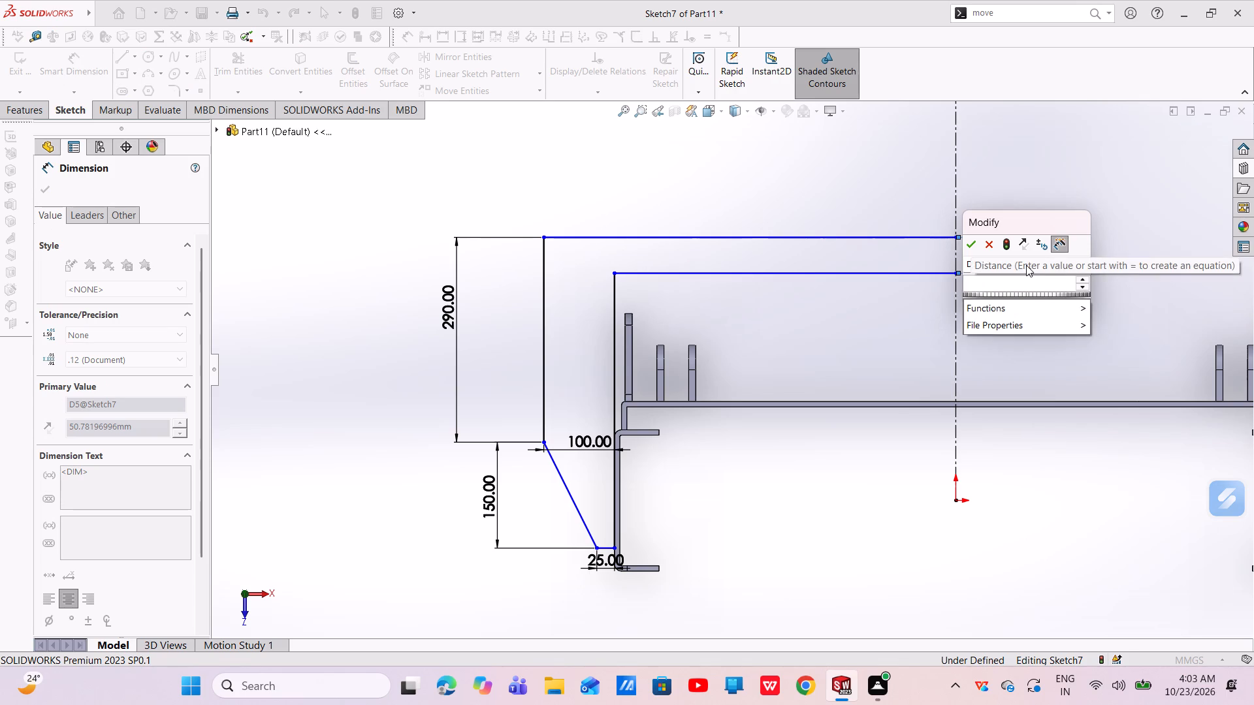
type("75")
key("Return")
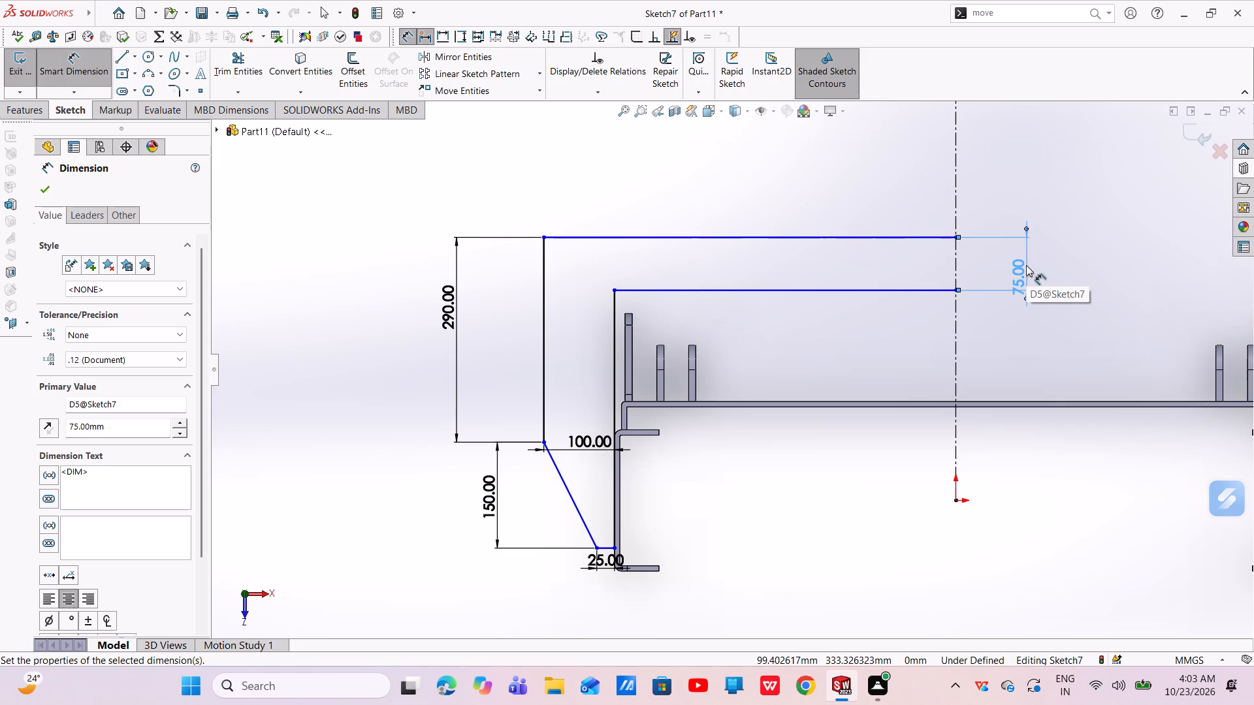
Set the spacing between the two top horizontal lines to 150 mm.
double_click(1019, 273)
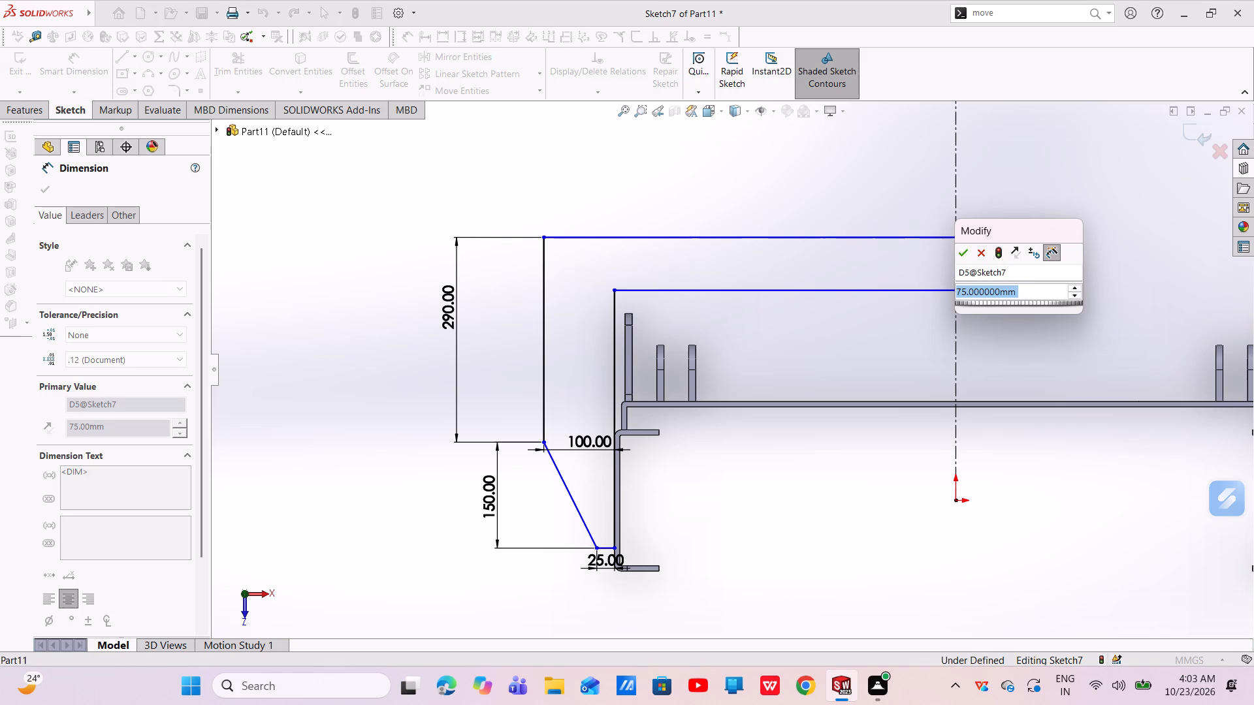
key("BackSpace")
type("150")
key("Return")
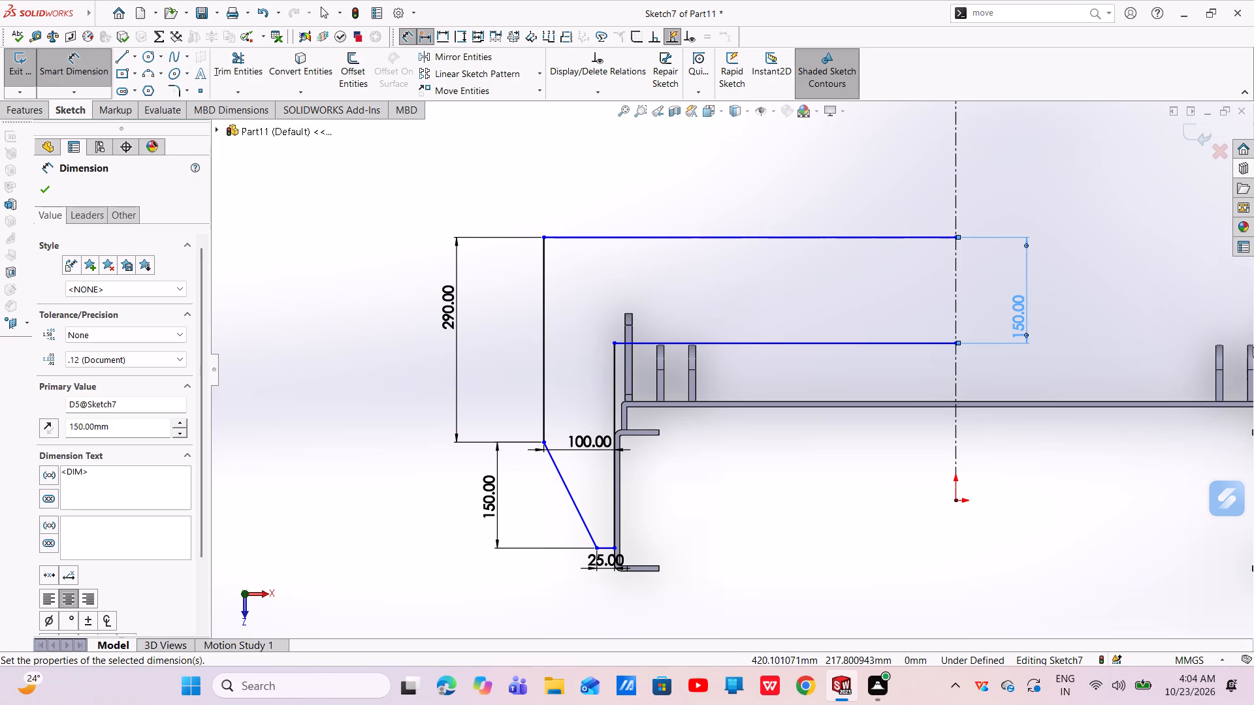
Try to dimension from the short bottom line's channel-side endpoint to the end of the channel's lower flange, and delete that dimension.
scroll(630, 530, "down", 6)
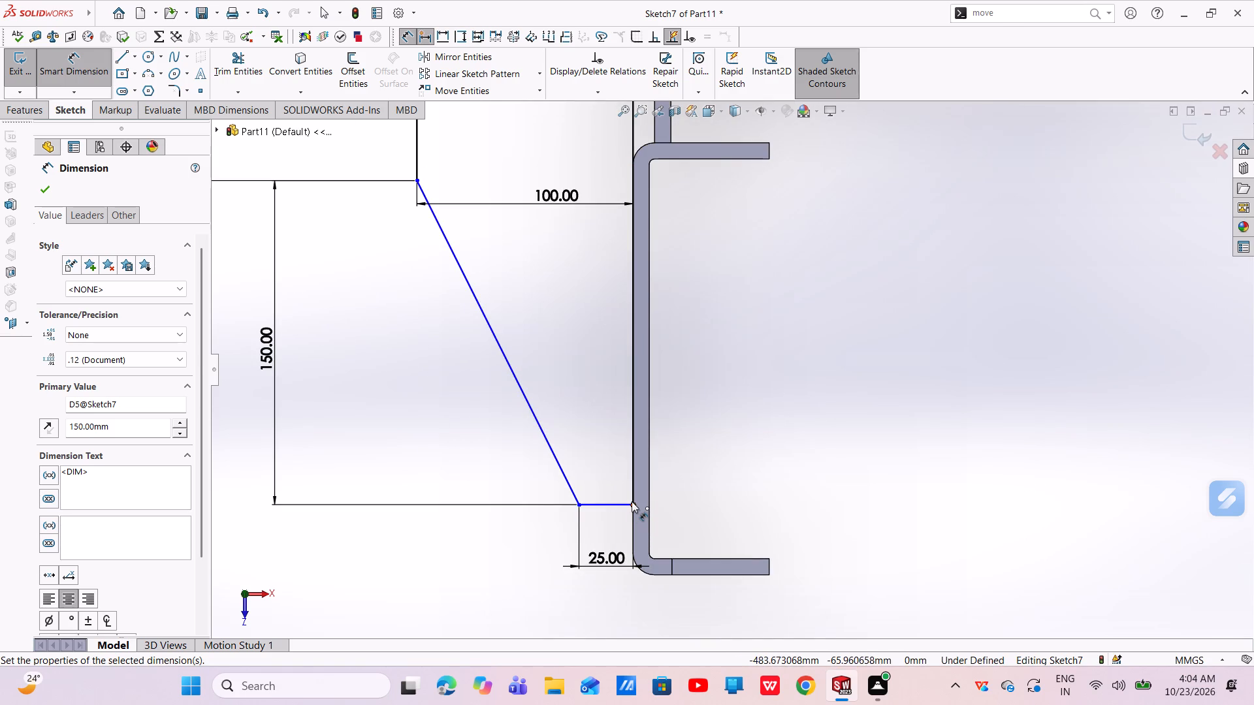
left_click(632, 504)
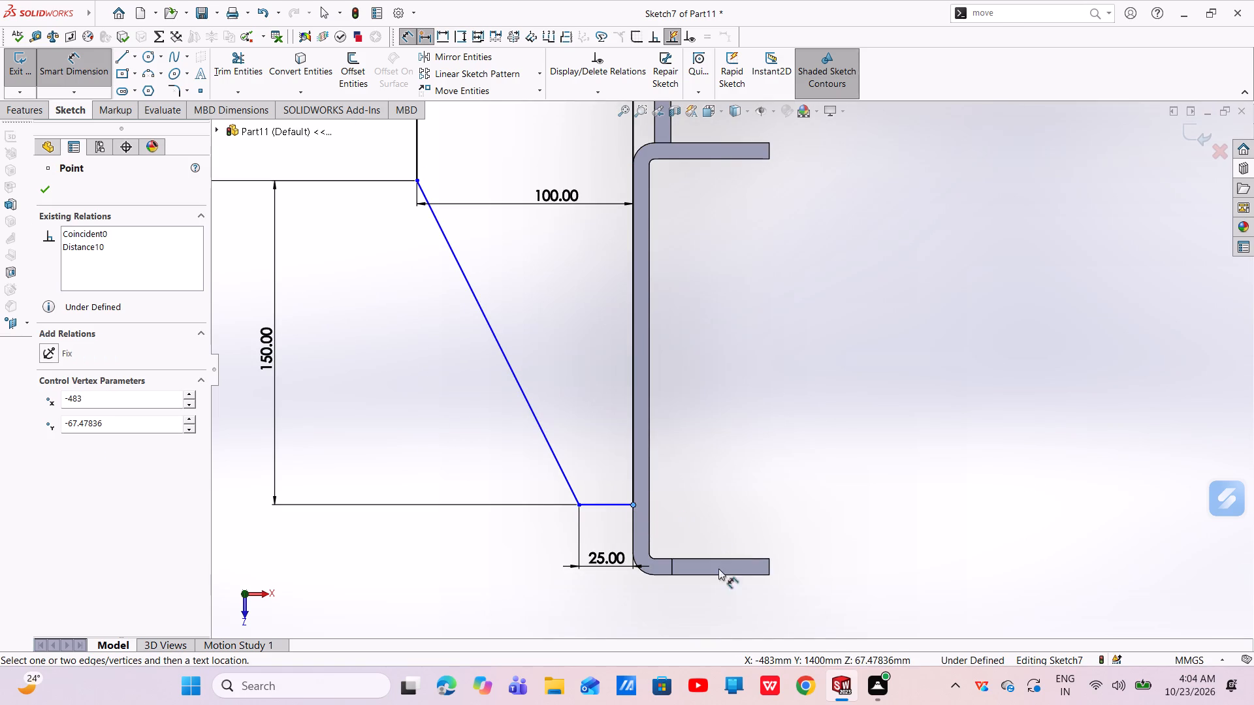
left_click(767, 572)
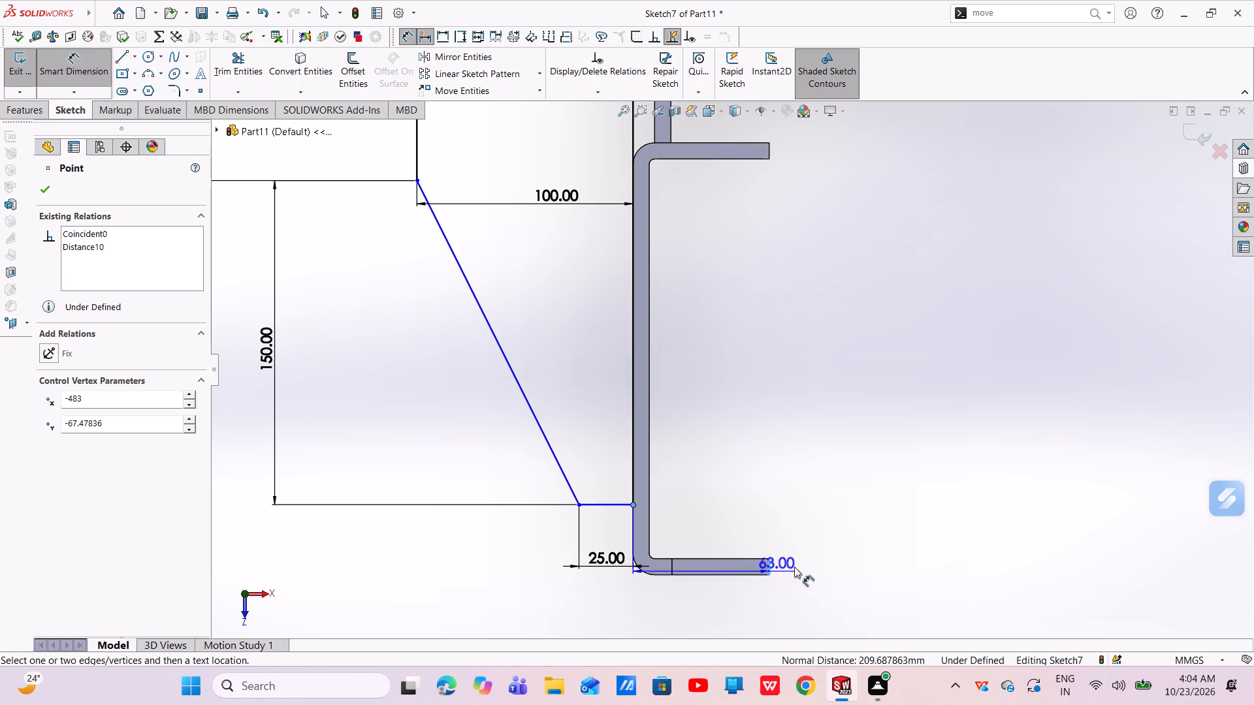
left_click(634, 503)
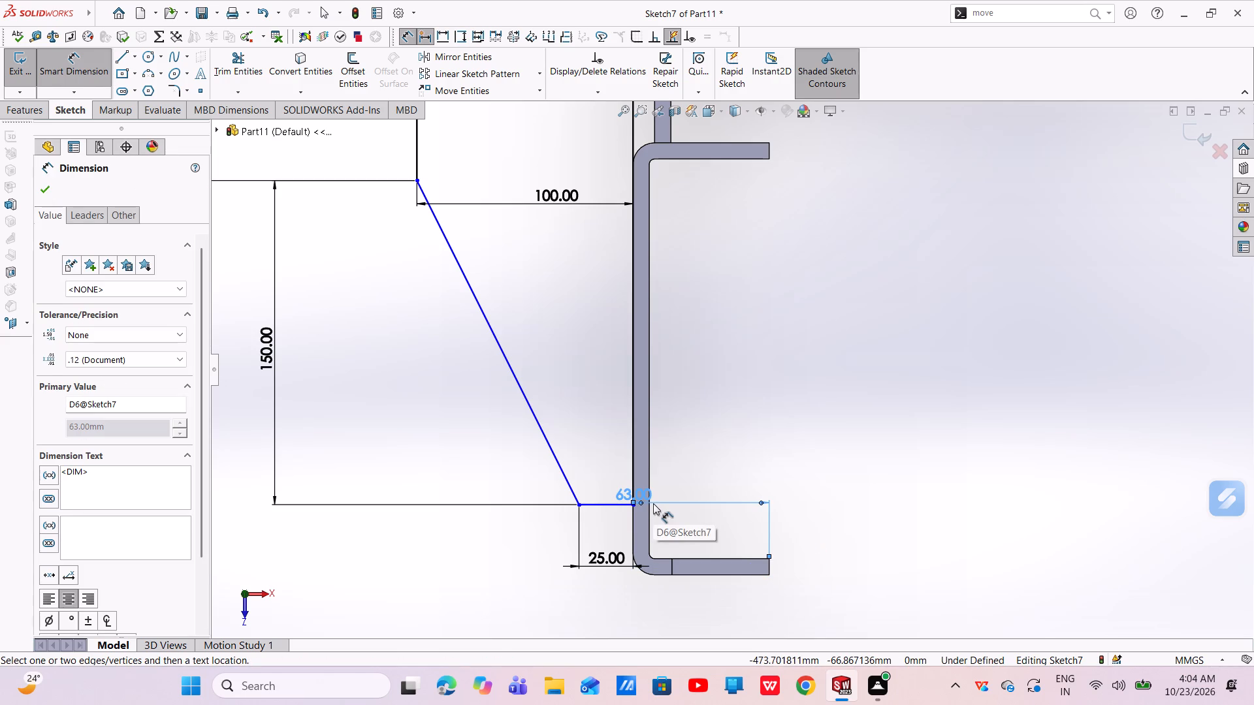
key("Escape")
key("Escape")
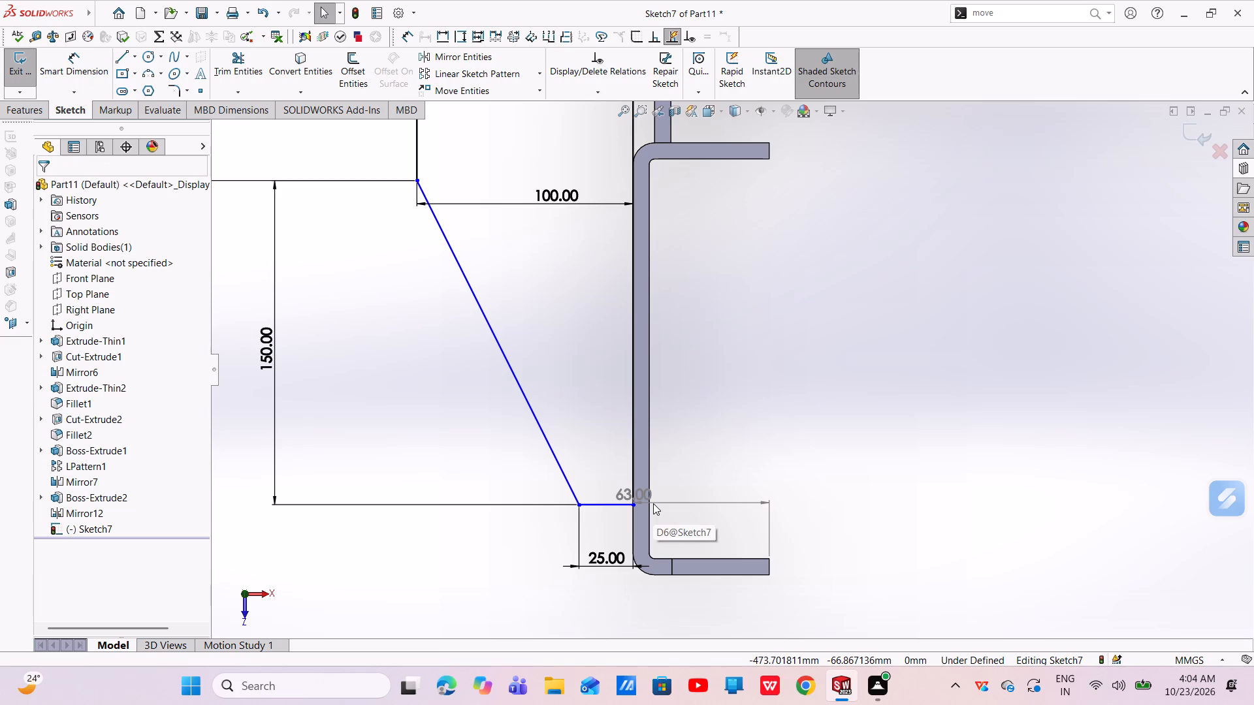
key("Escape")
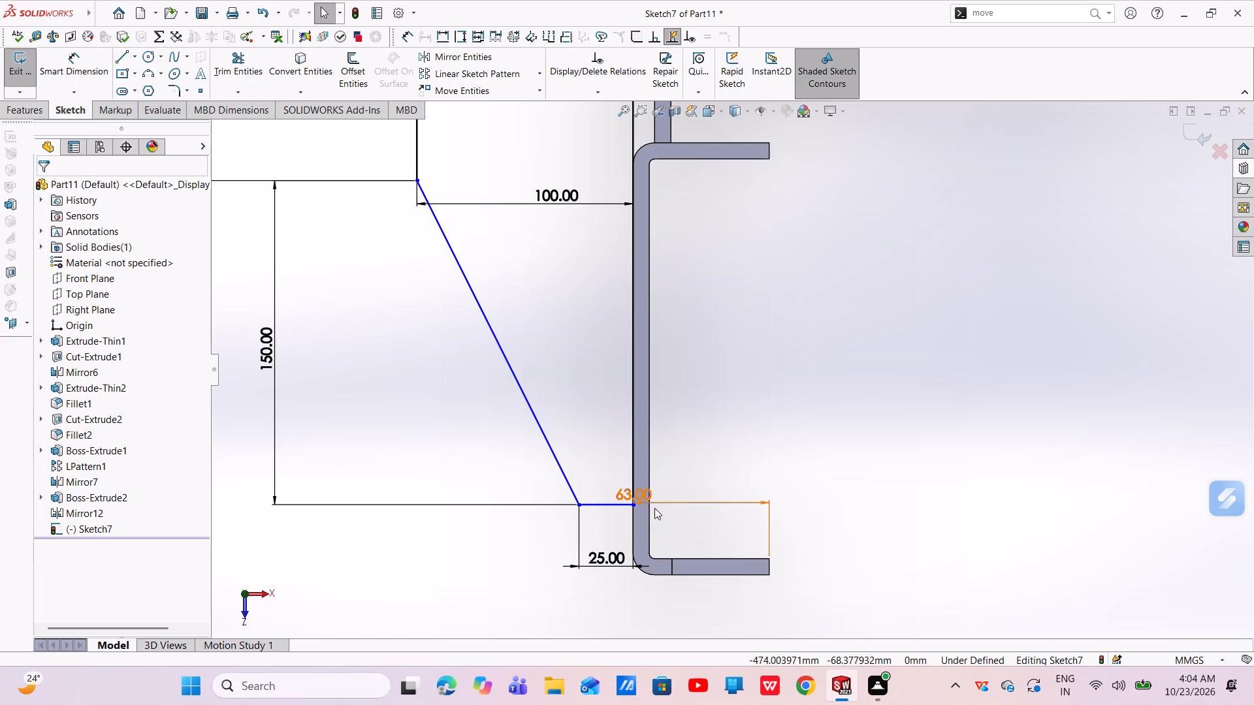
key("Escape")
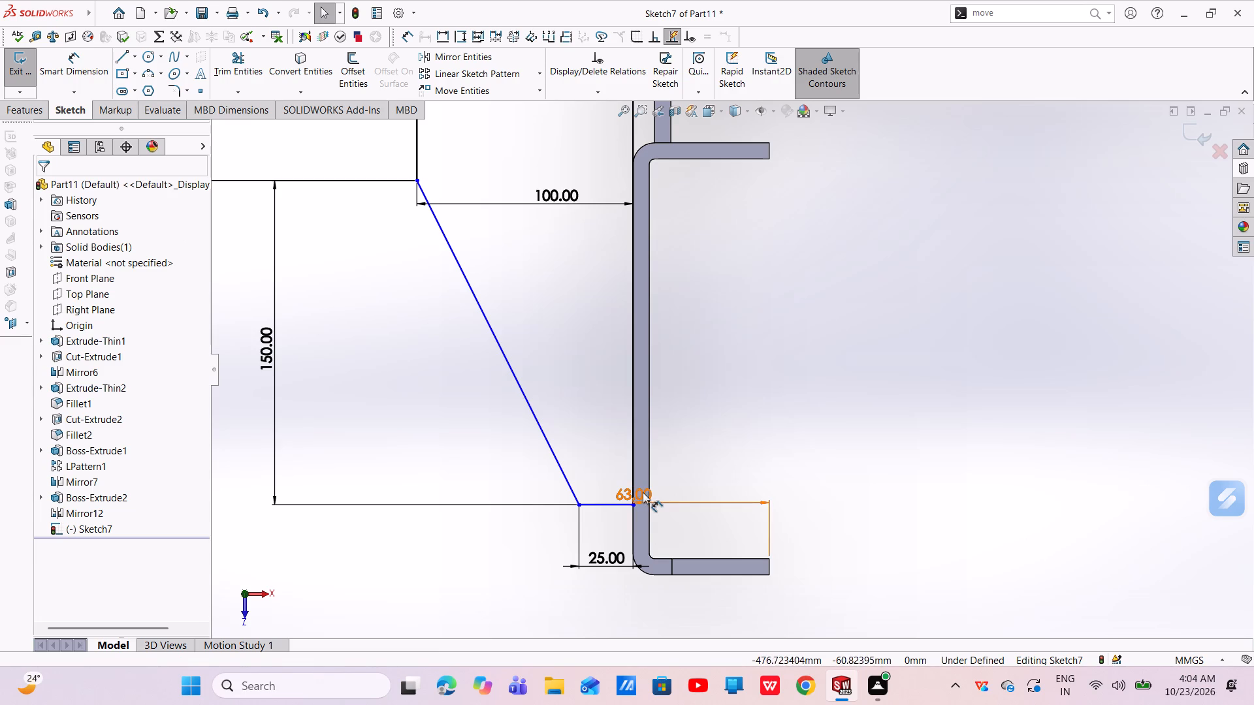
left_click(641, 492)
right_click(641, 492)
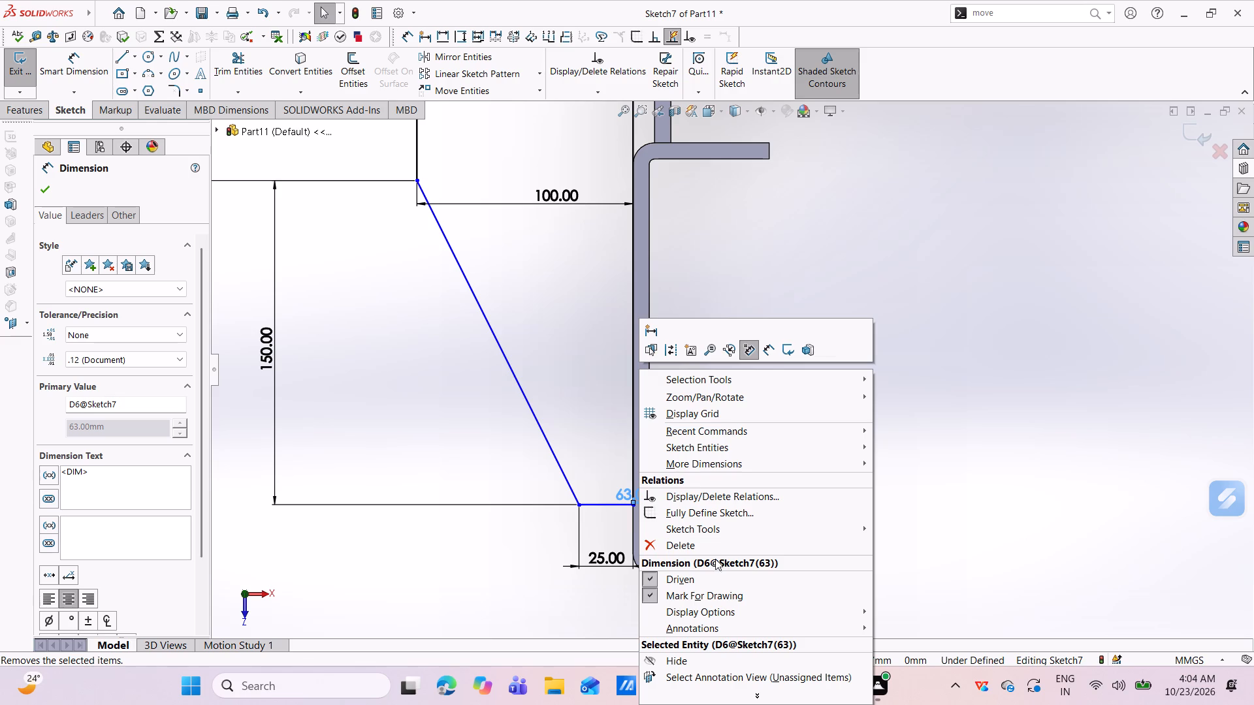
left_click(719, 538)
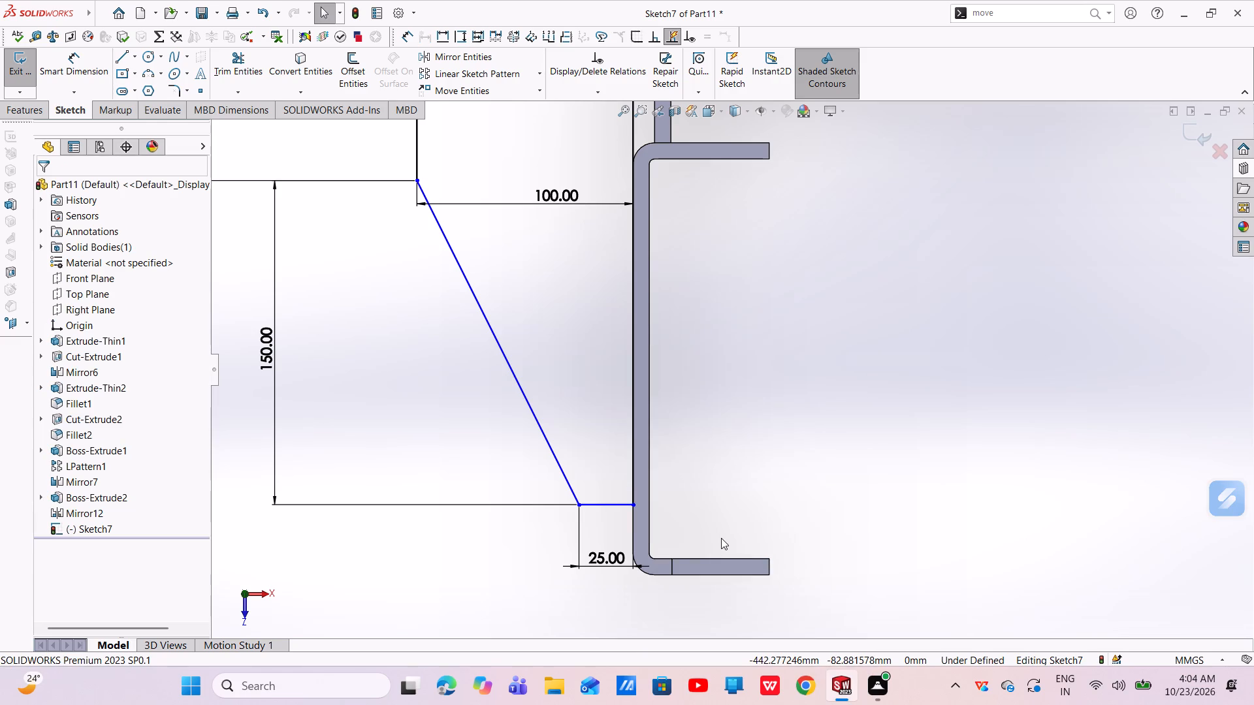
Dimension the vertical distance from the short bottom line's channel-side endpoint to the bottom edge of the channel's lower flange.
left_click(87, 67)
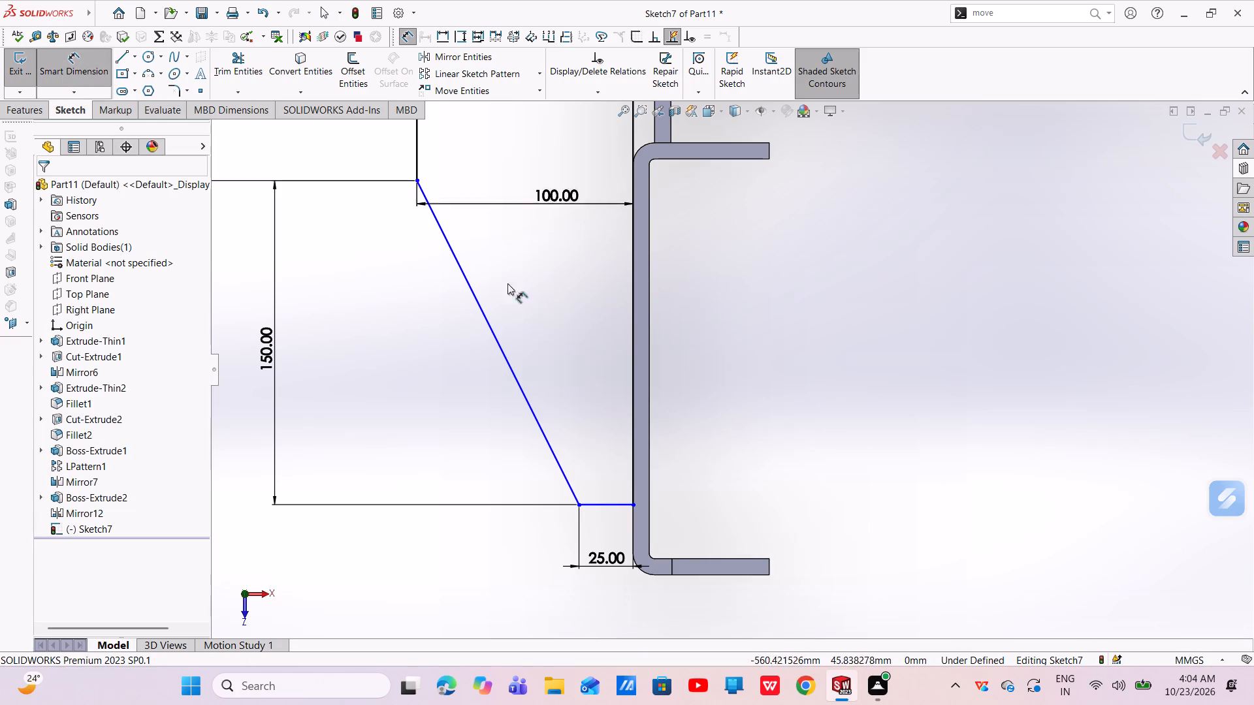
scroll(785, 553, "down", 5)
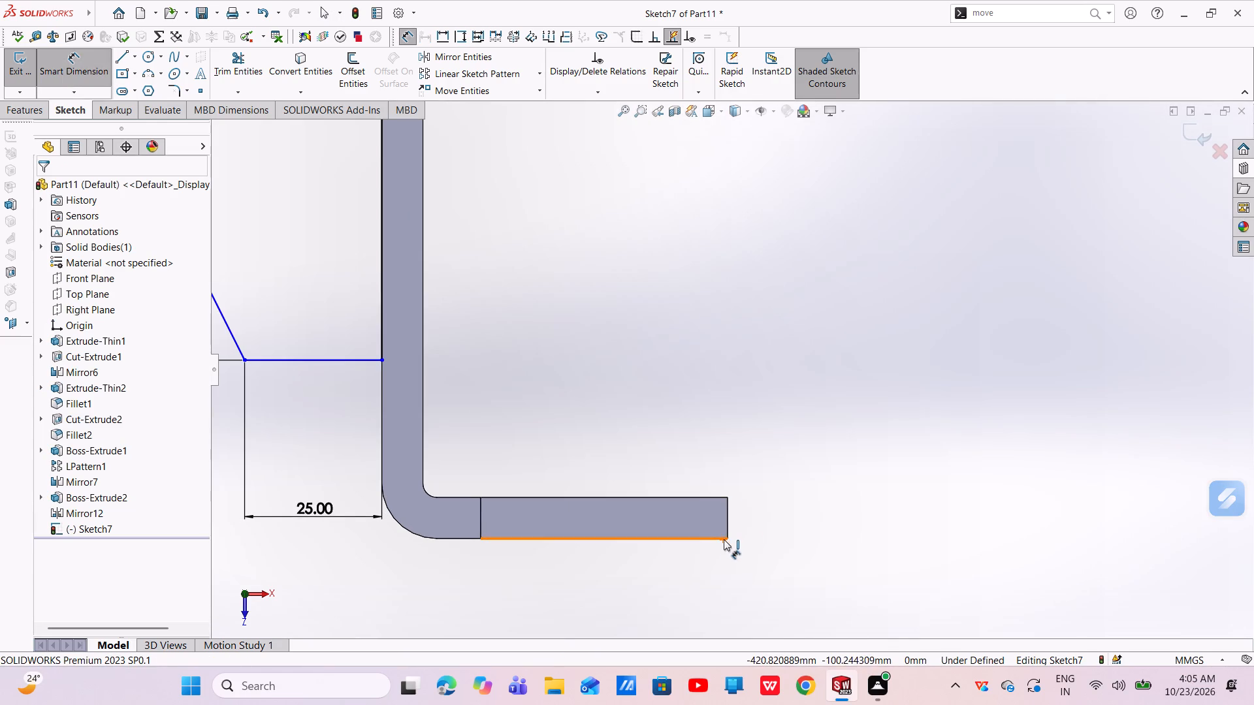
scroll(725, 539, "down", 5)
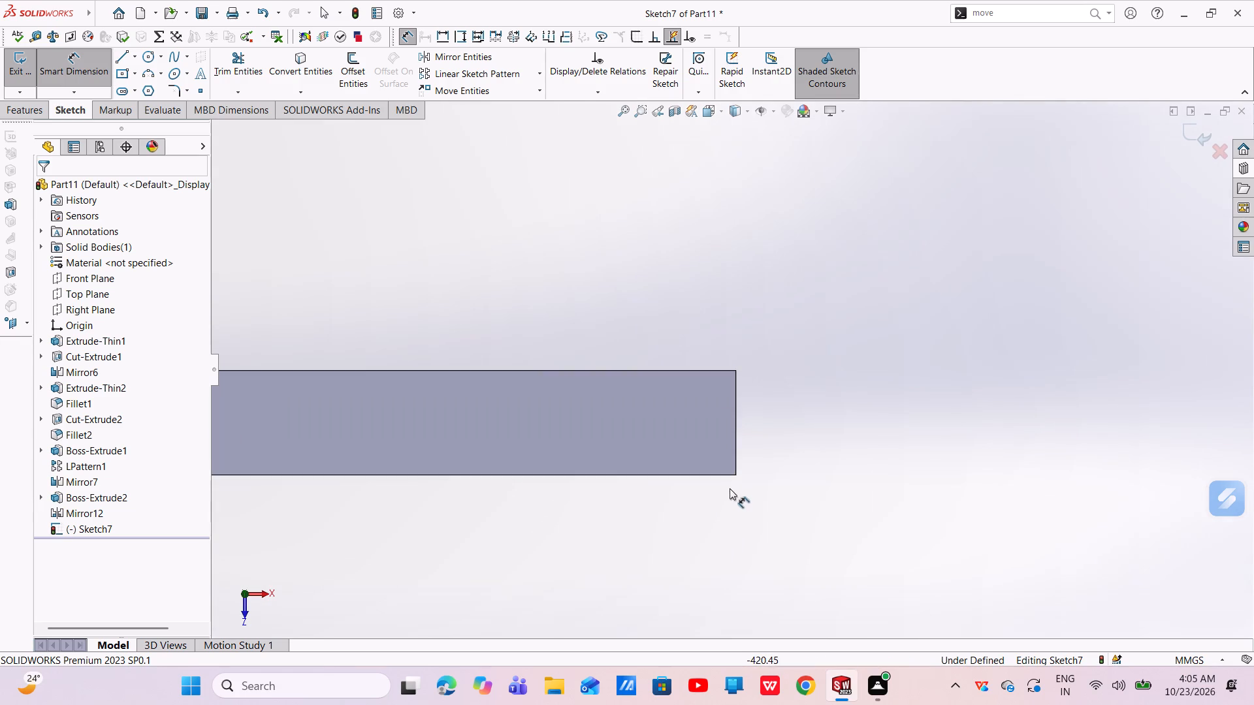
scroll(733, 473, "up", 5)
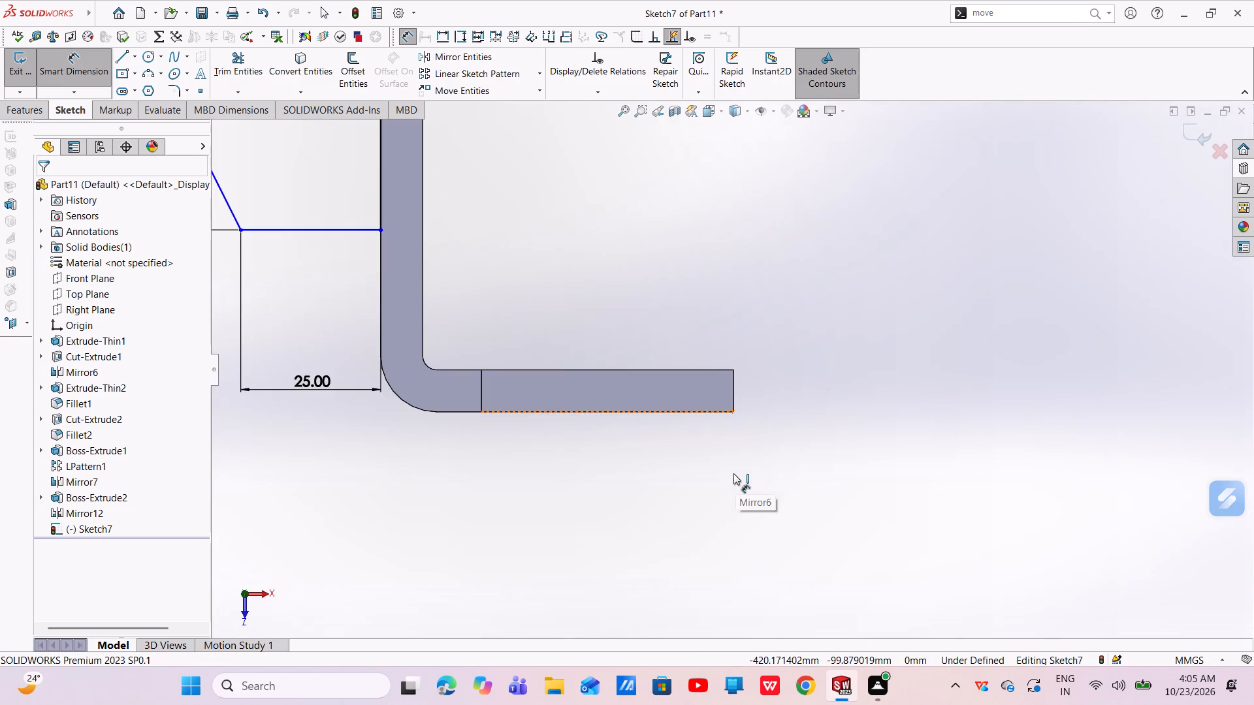
scroll(733, 473, "up", 2)
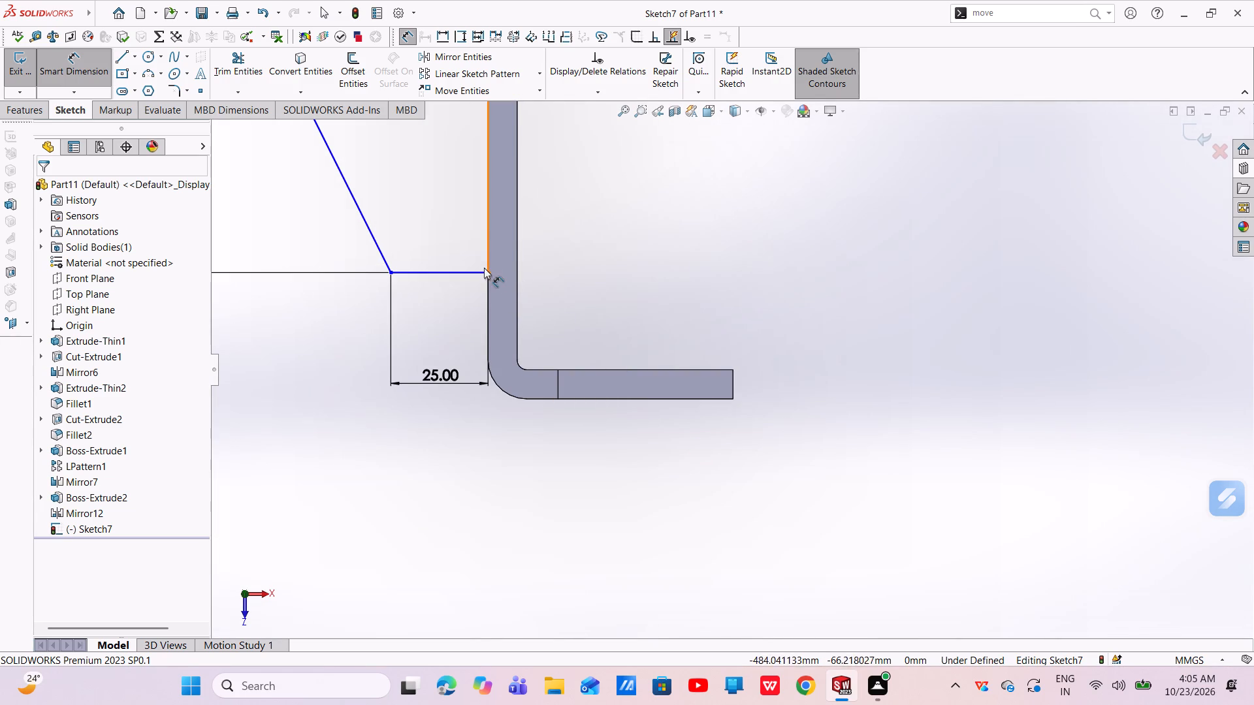
scroll(490, 272, "down", 6)
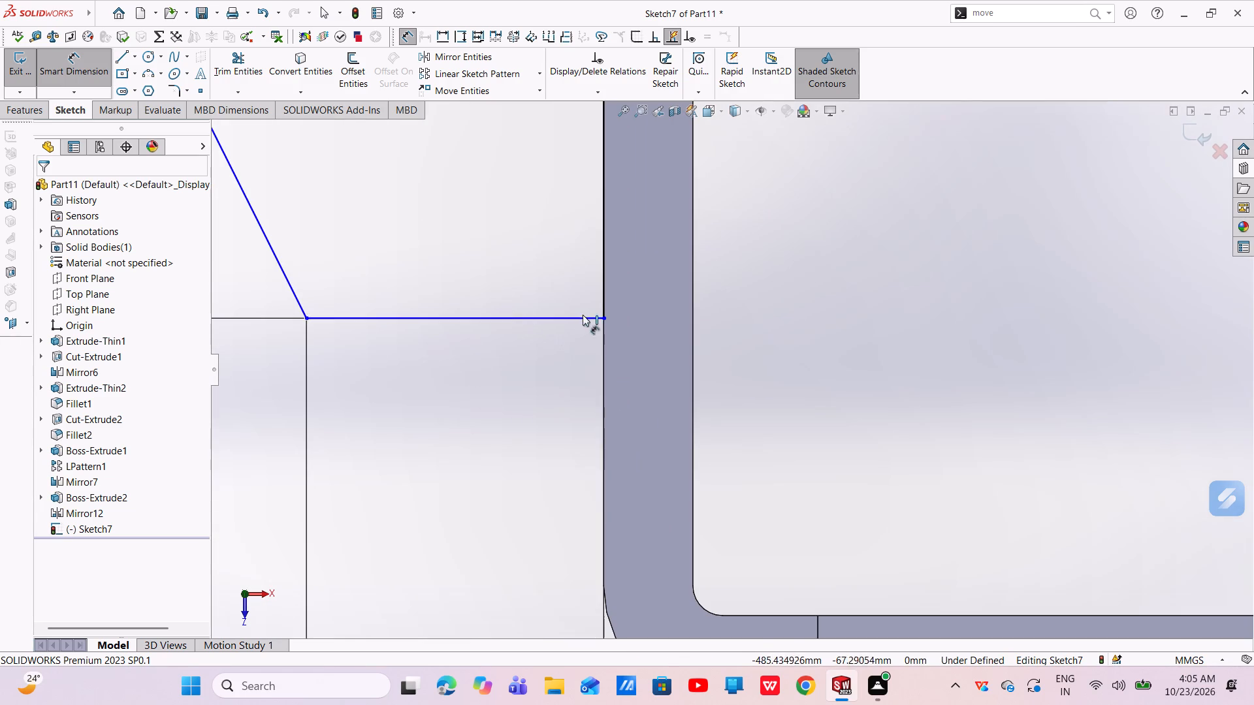
left_click(602, 318)
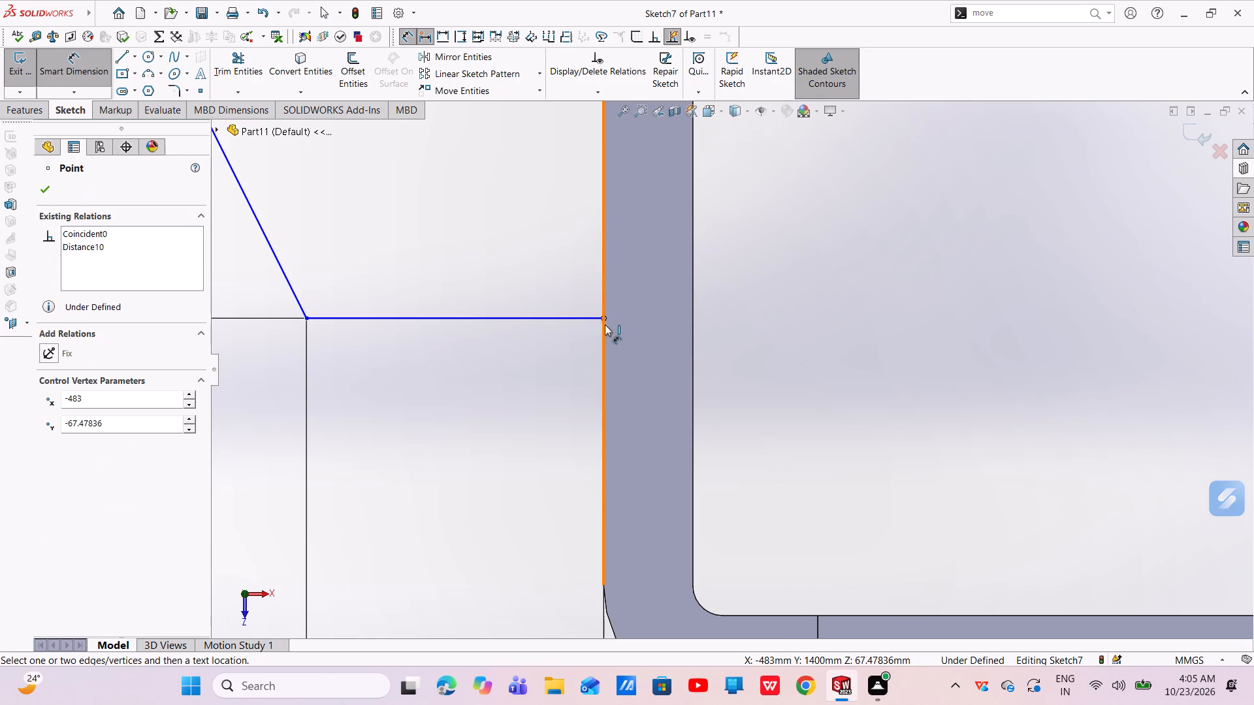
scroll(776, 471, "up", 3)
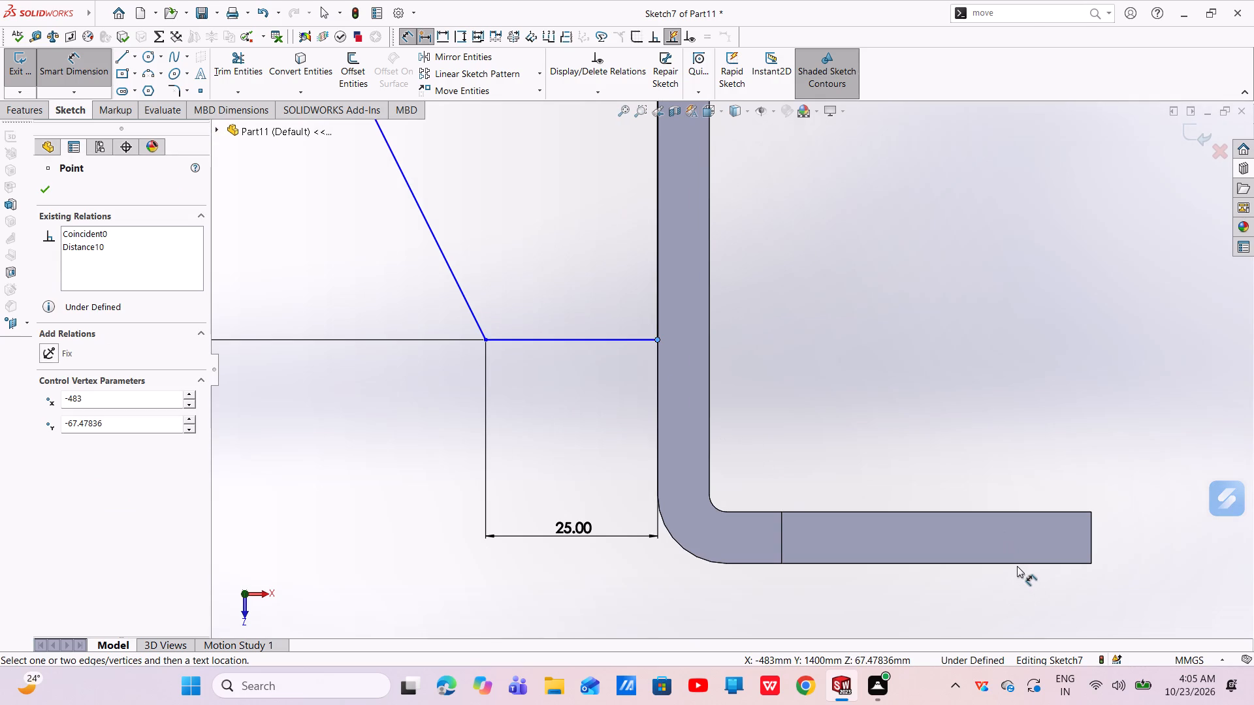
left_click(1015, 563)
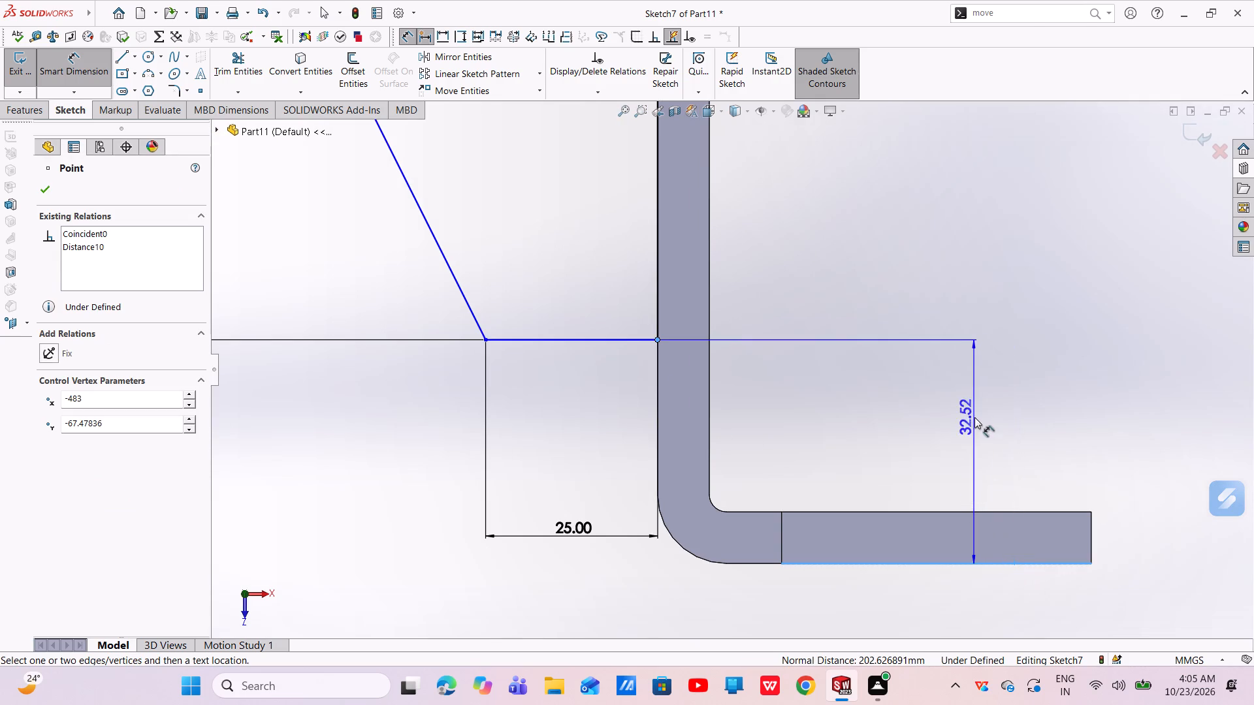
left_click(1121, 483)
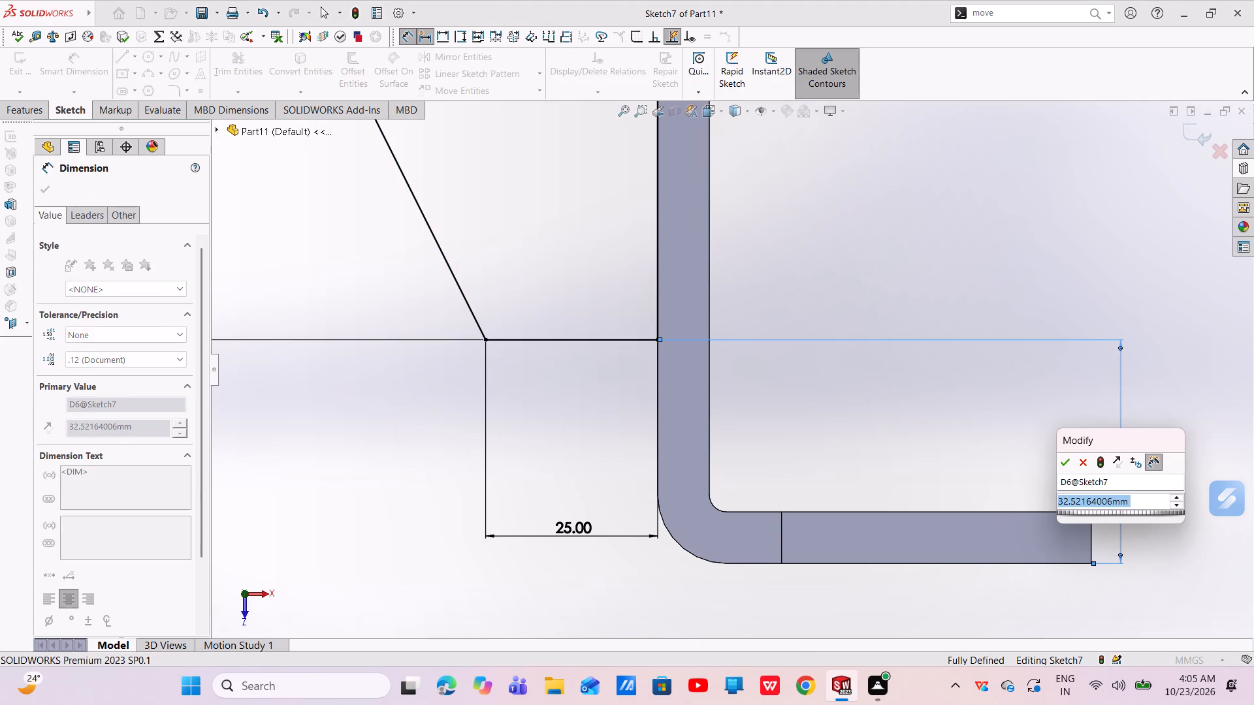
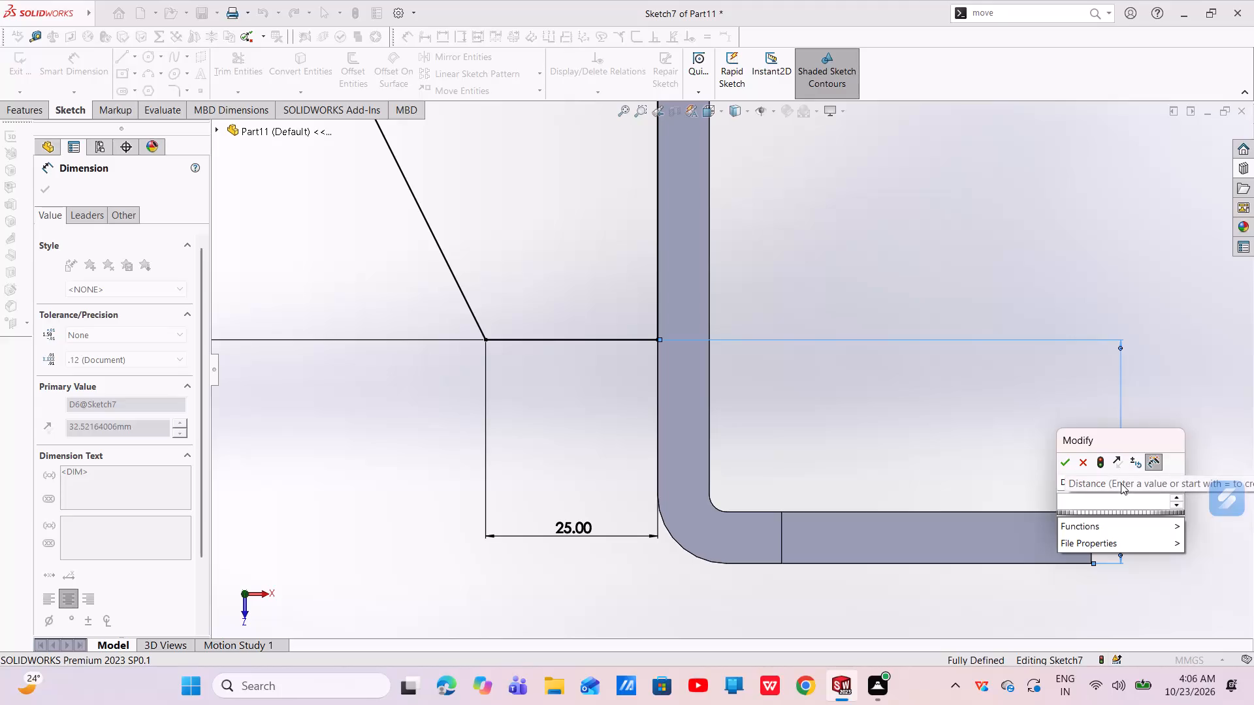
Set the vertical distance from the short bottom line to the channel's lower flange edge to 38 mm.
type("38")
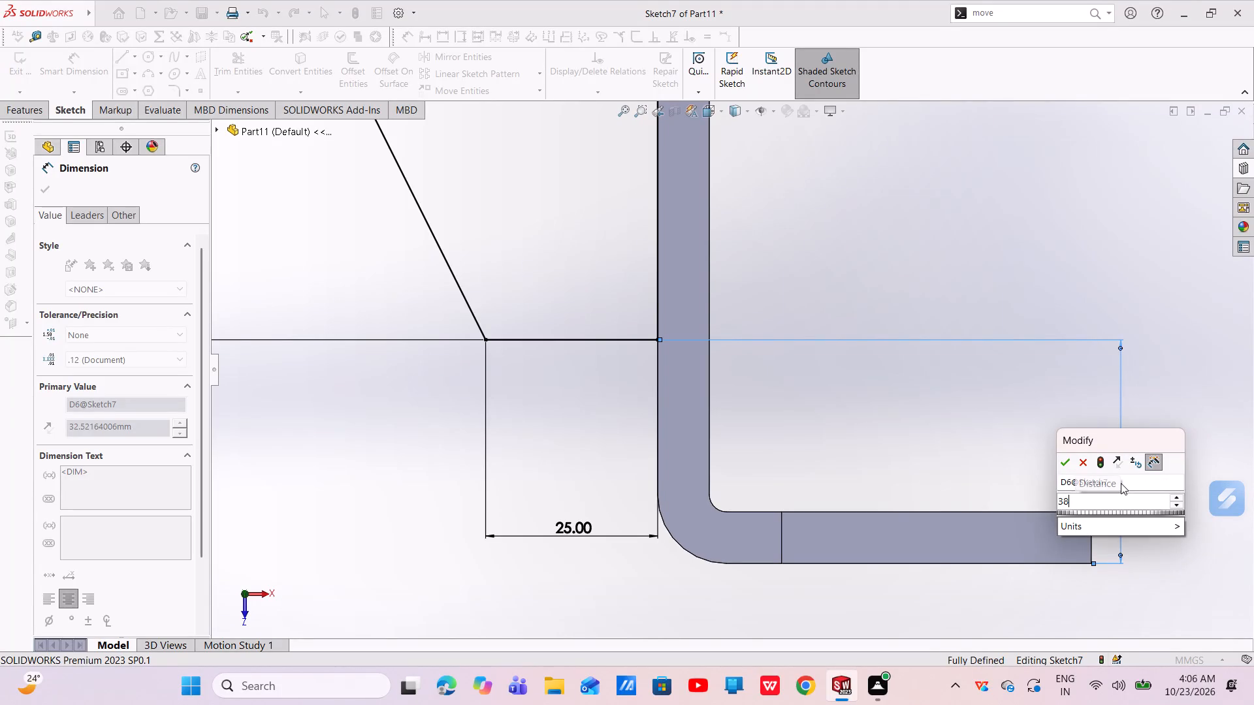
key("Return")
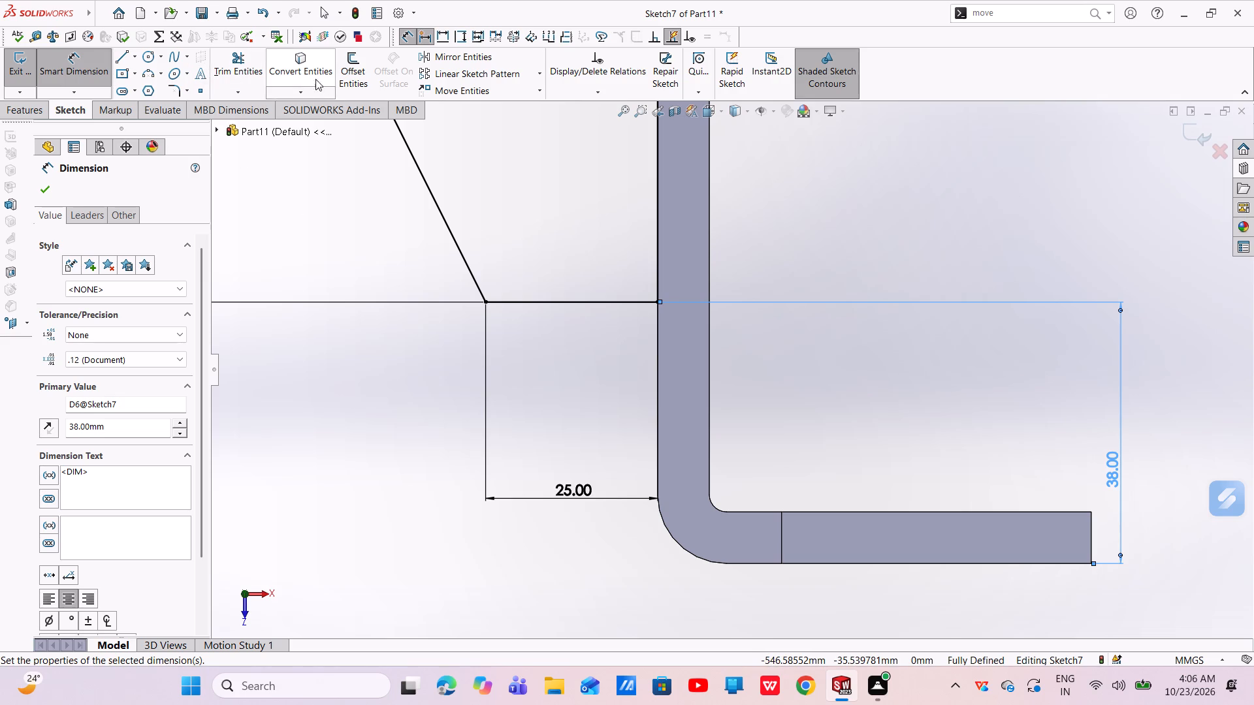
Fillet the inner top corner of the half hoop profile with a 50 mm radius.
left_click(173, 88)
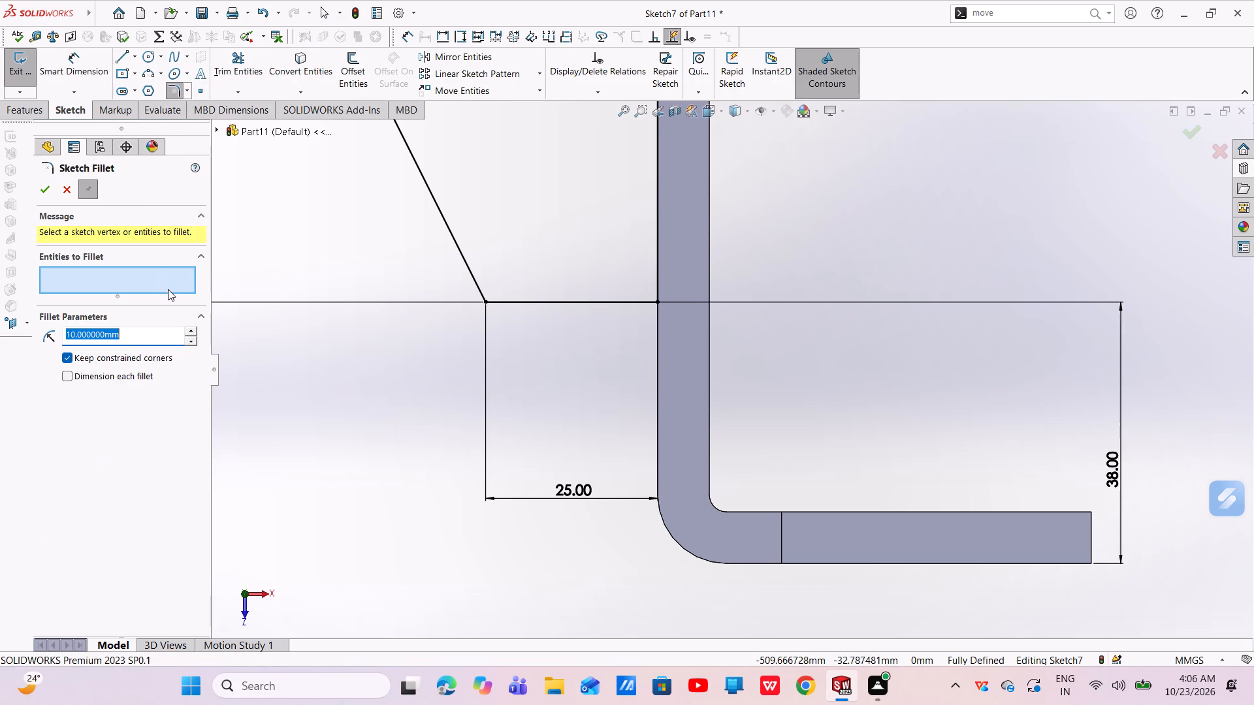
key("BackSpace")
type("50")
key("Return")
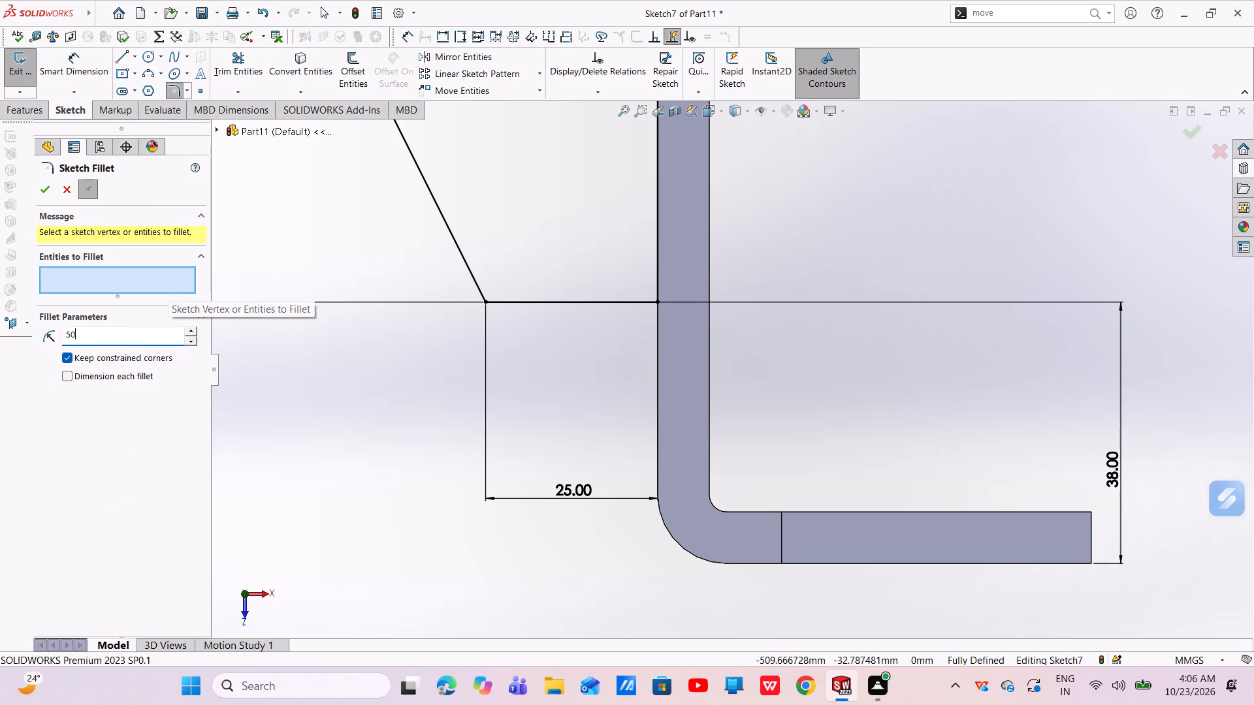
scroll(515, 379, "up", 2)
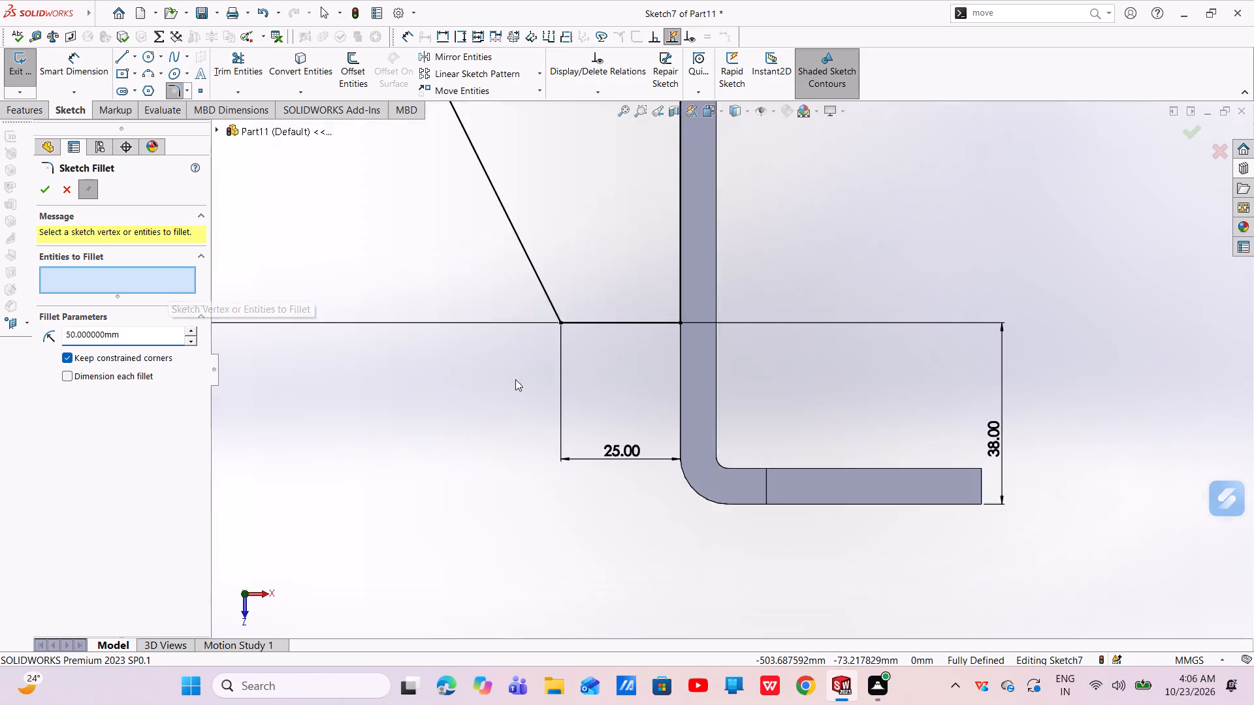
scroll(515, 379, "up", 4)
scroll(674, 379, "up", 5)
scroll(662, 306, "up", 2)
scroll(685, 228, "down", 2)
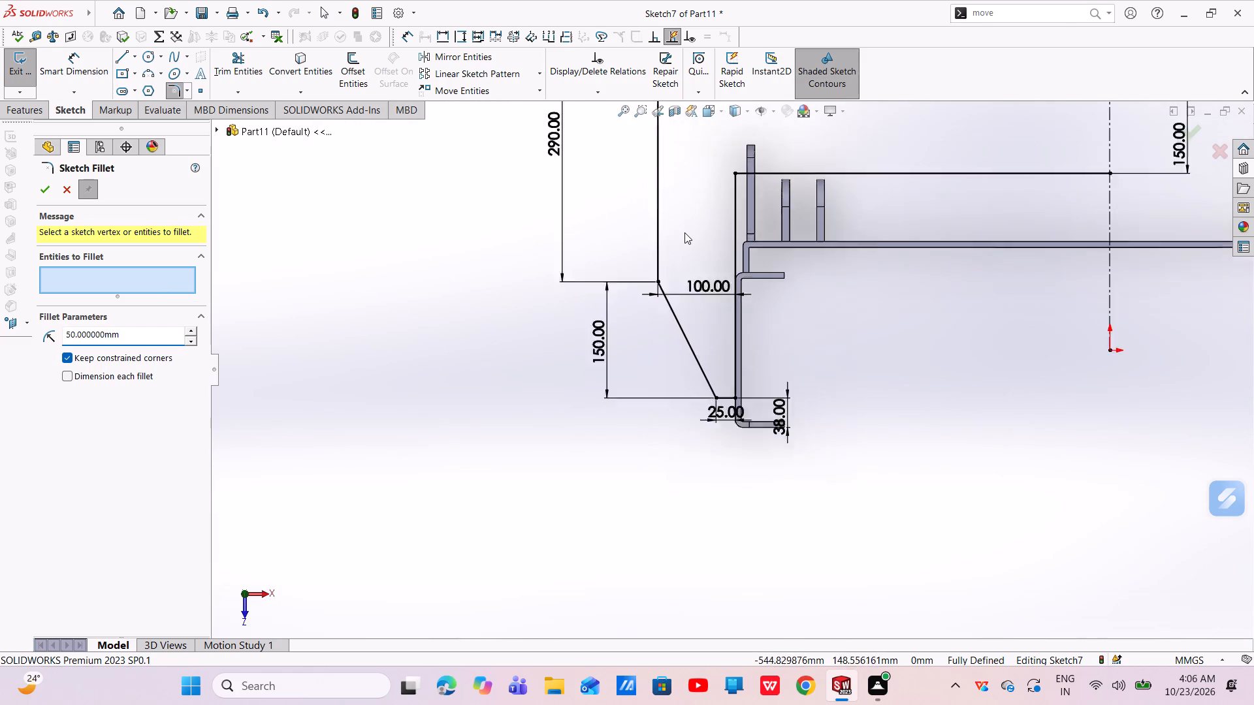
scroll(684, 232, "down", 1)
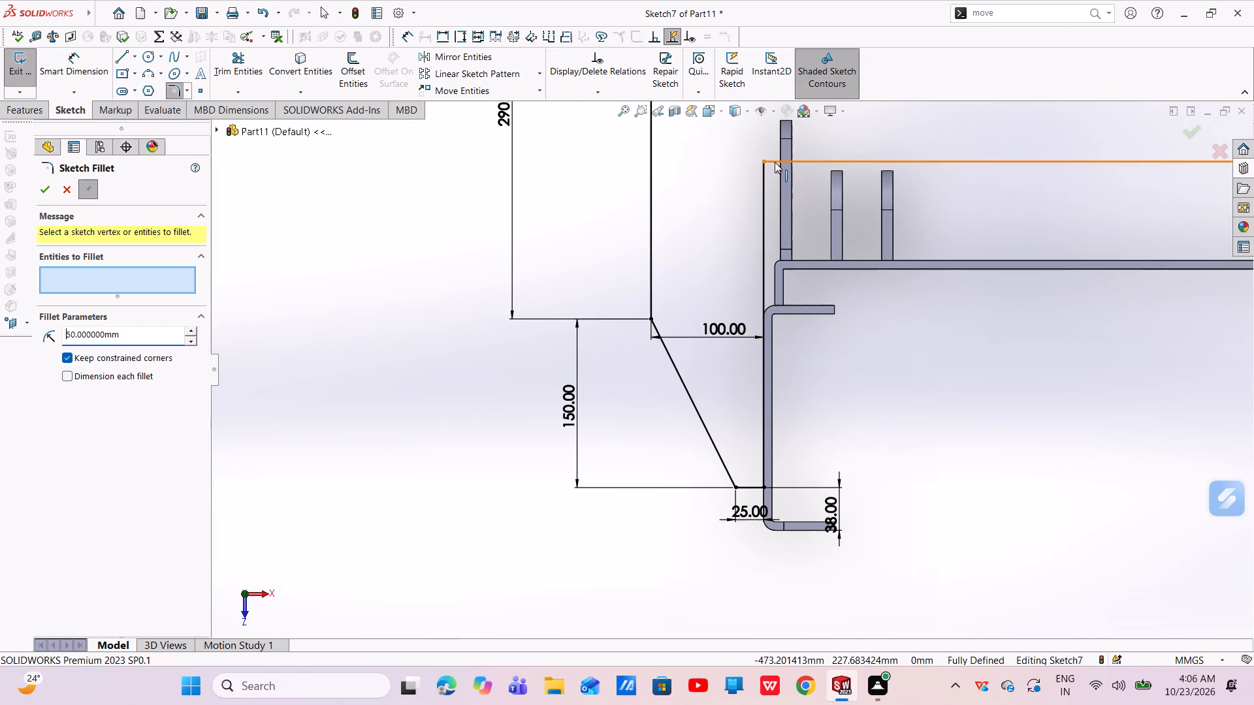
left_click(763, 163)
right_click(762, 163)
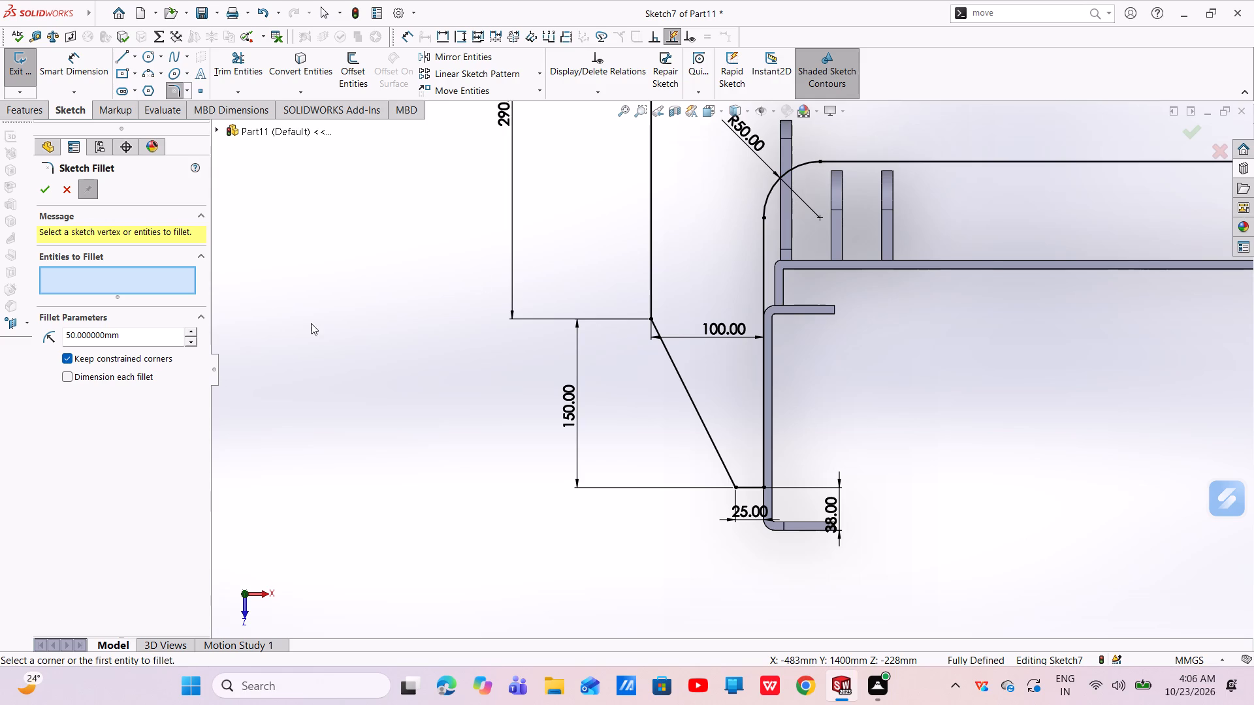
Fillet the outer top corner of the half hoop profile with a 75 mm radius.
left_click_drag(137, 337, 68, 339)
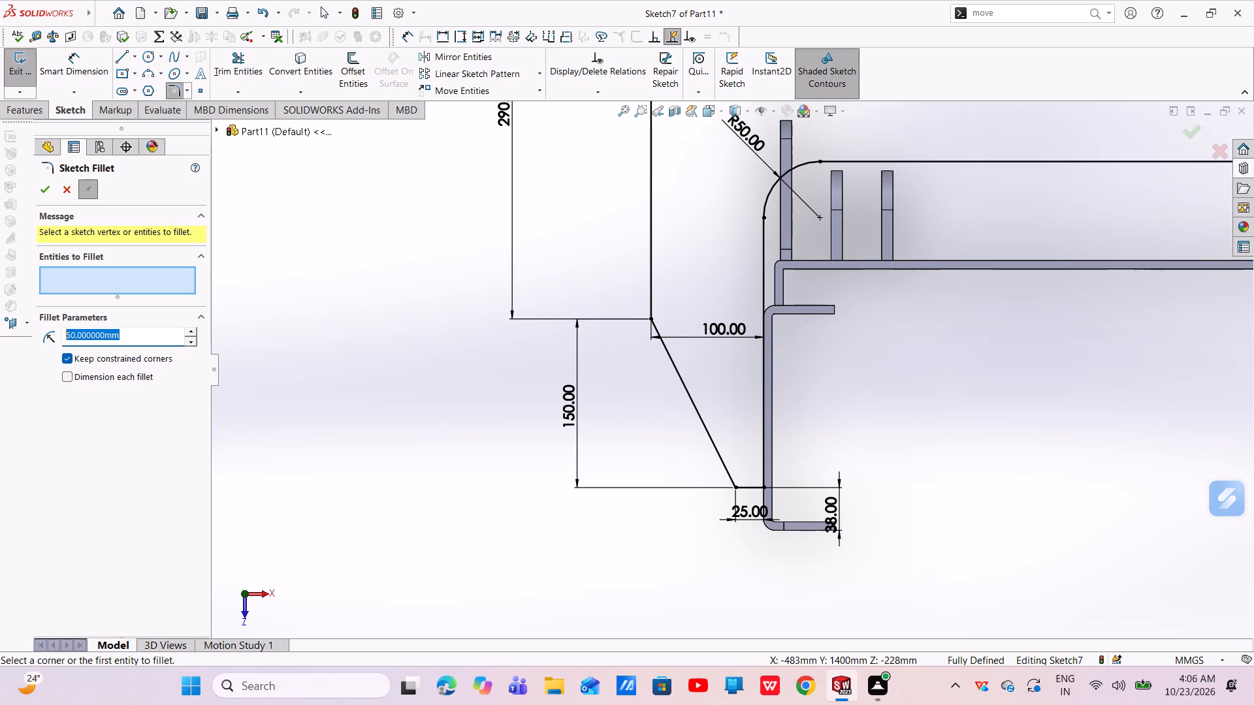
key("BackSpace")
type("75")
key("Return")
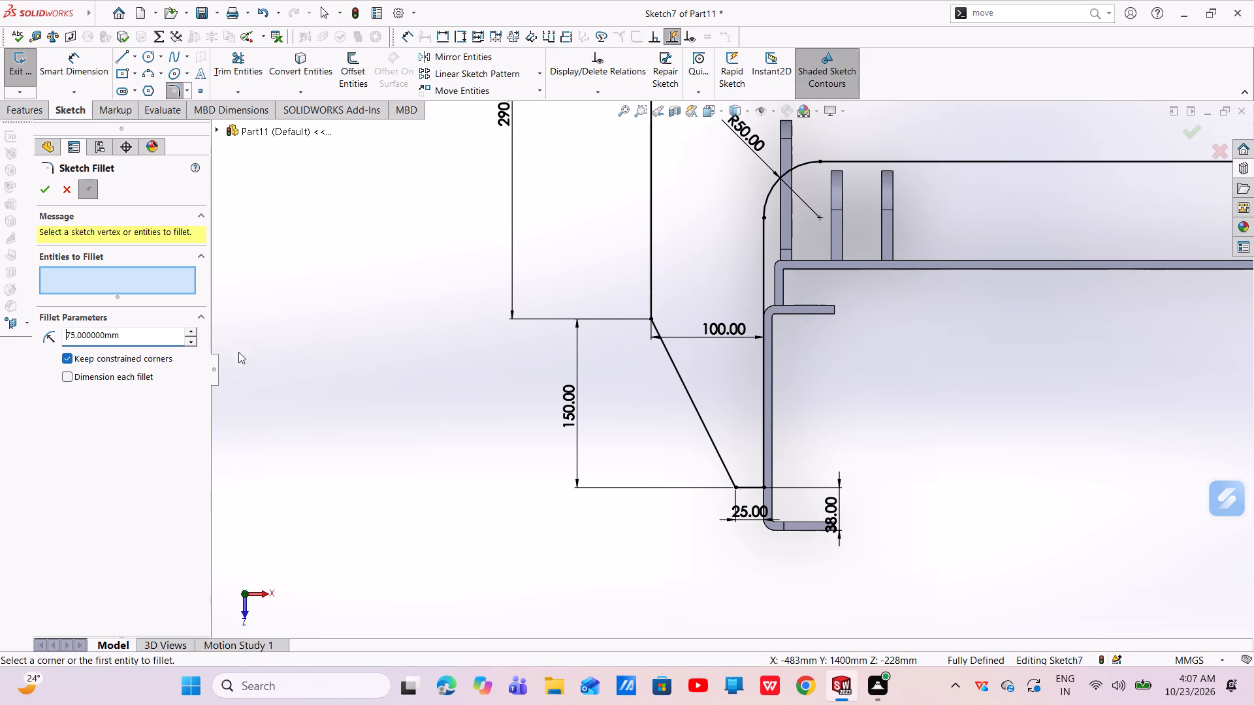
scroll(574, 258, "up", 5)
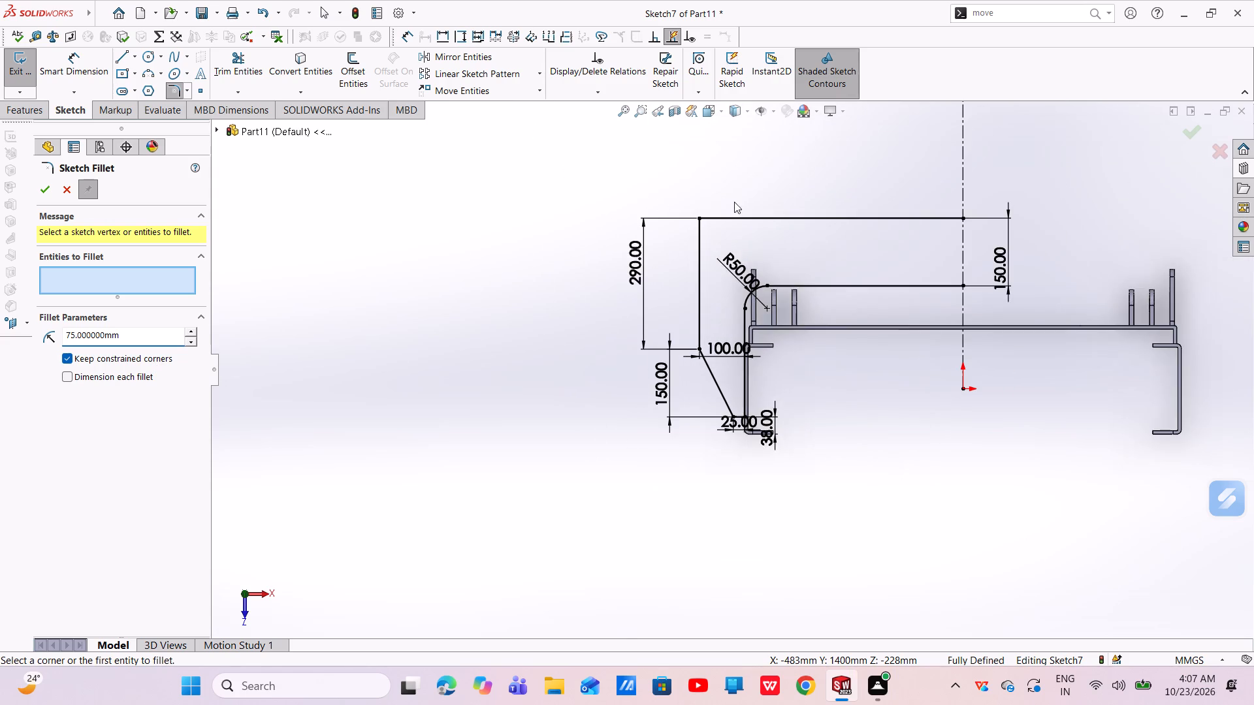
scroll(732, 207, "down", 6)
left_click(629, 285)
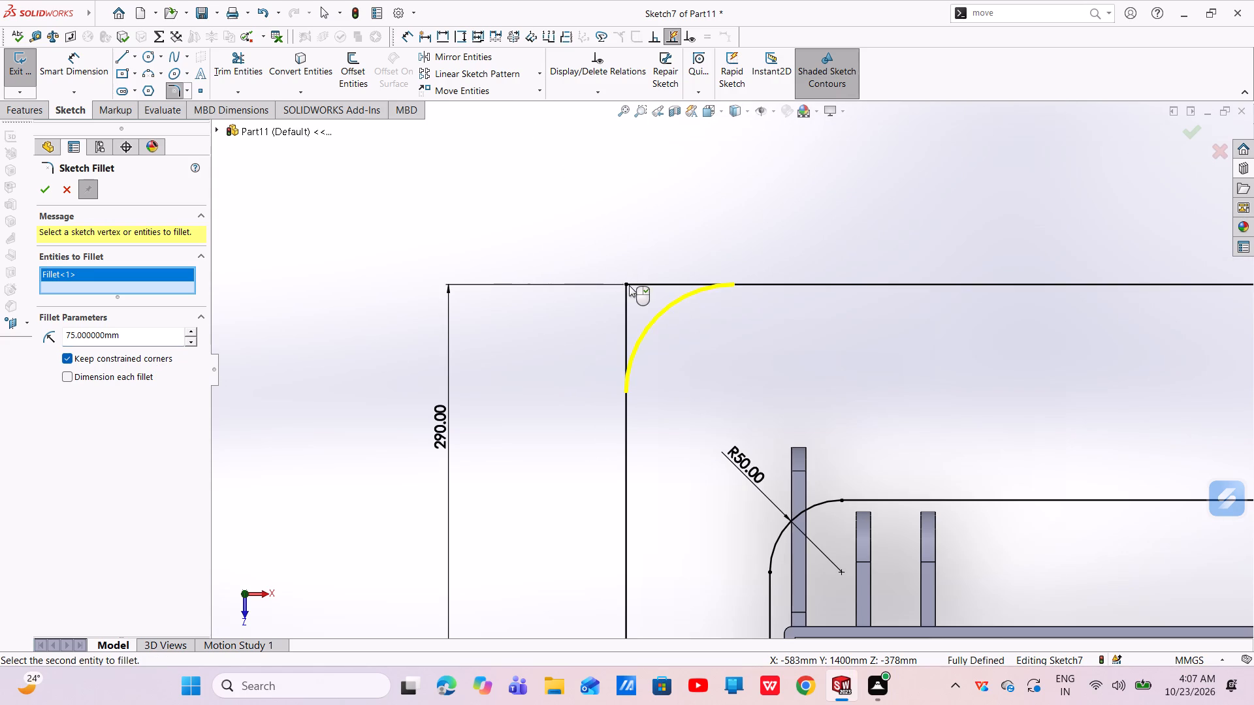
right_click(632, 285)
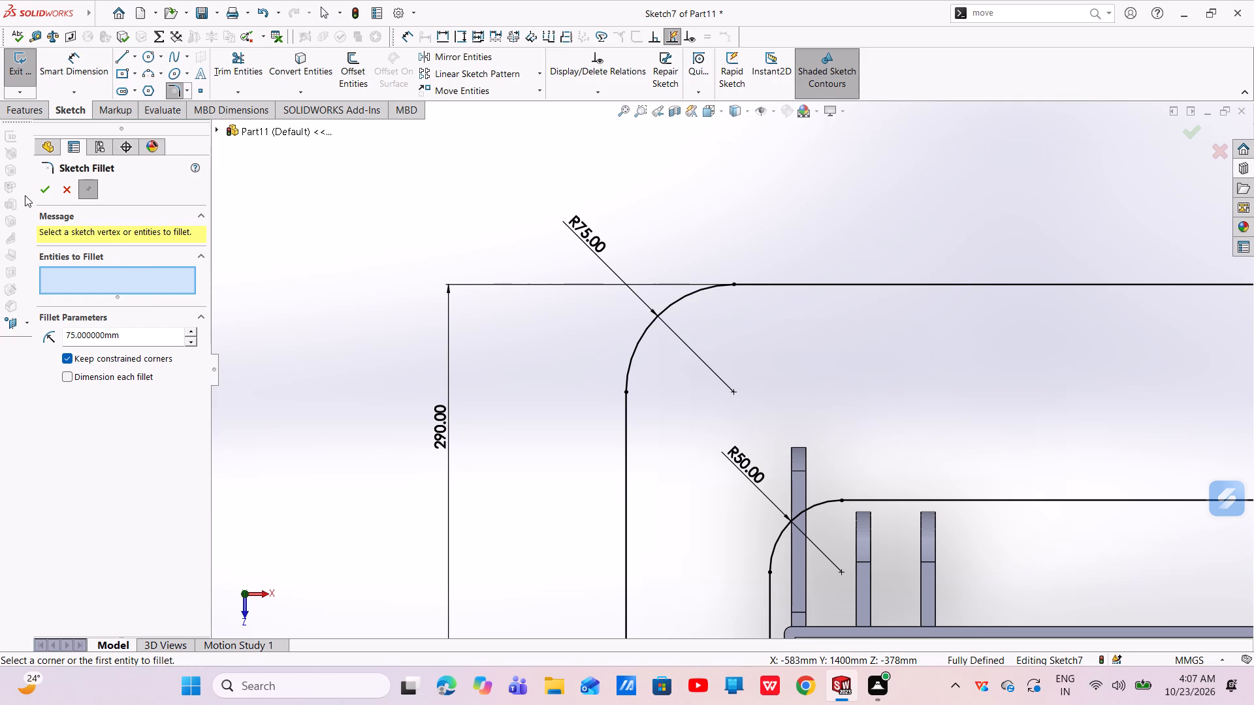
left_click(42, 190)
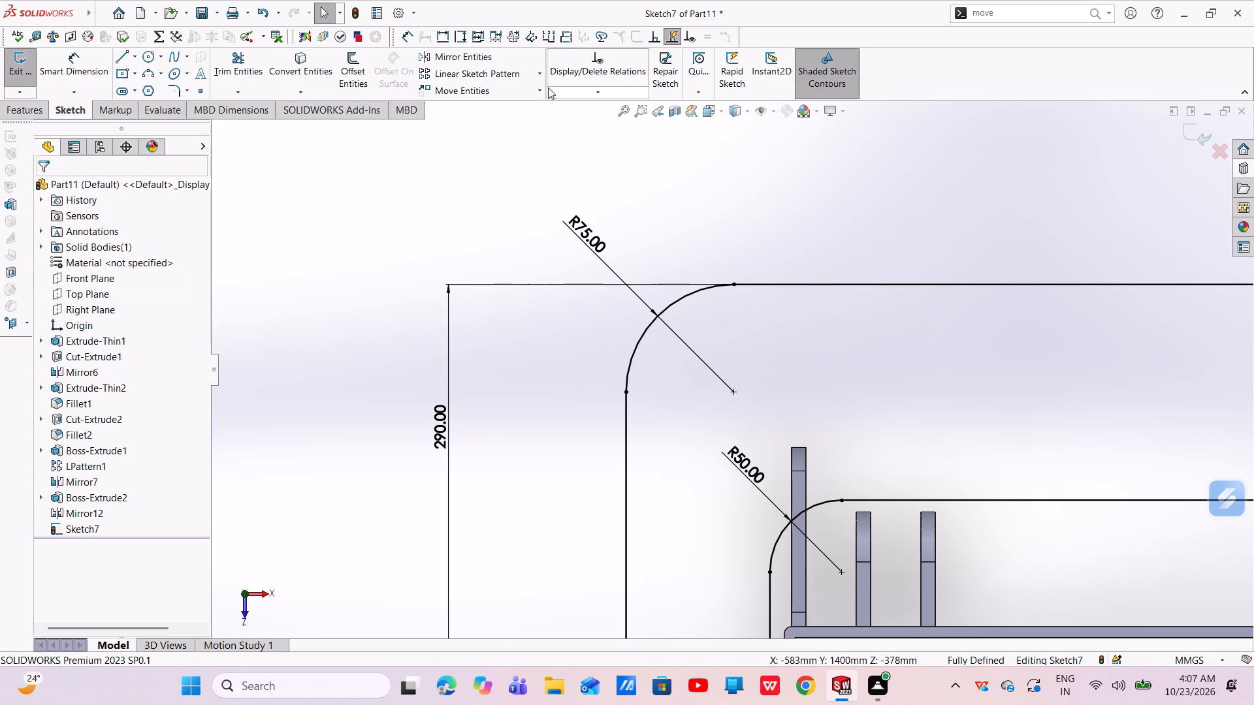
Mirror all six lines and both fillet arcs of the half hoop profile about the vertical centerline, keeping the originals.
left_click(458, 52)
scroll(641, 287, "up", 4)
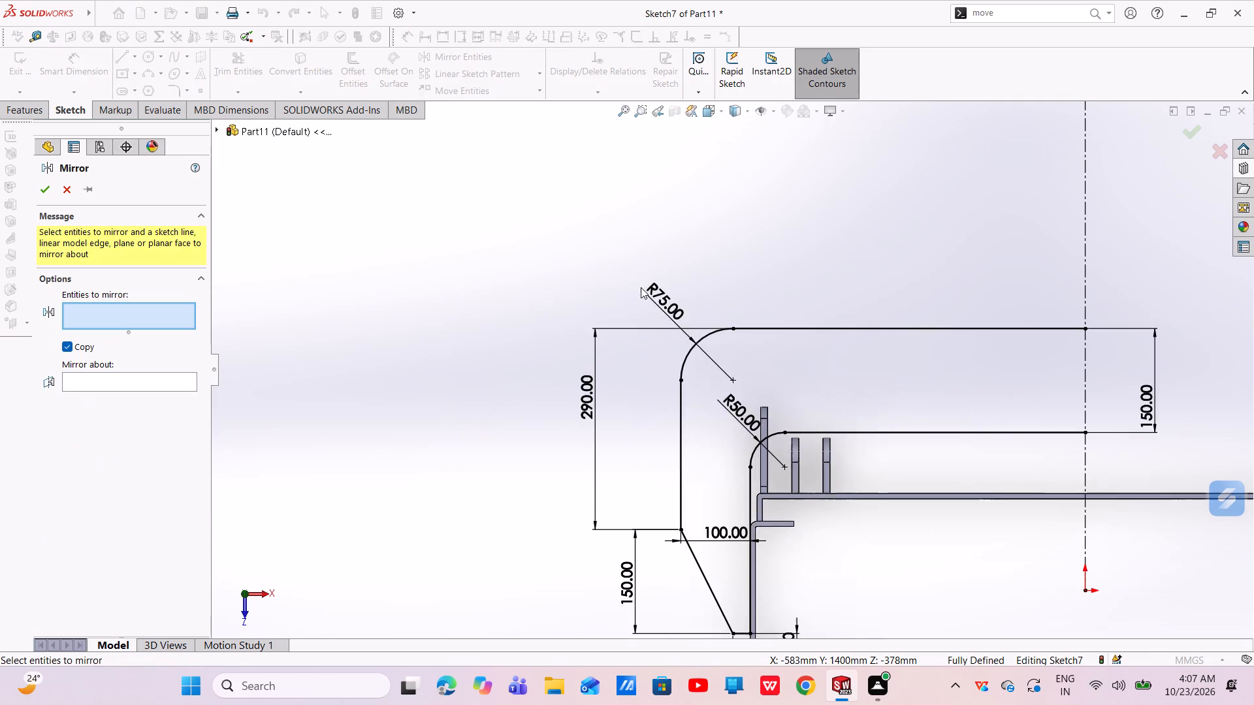
scroll(762, 377, "up", 4)
scroll(863, 364, "down", 4)
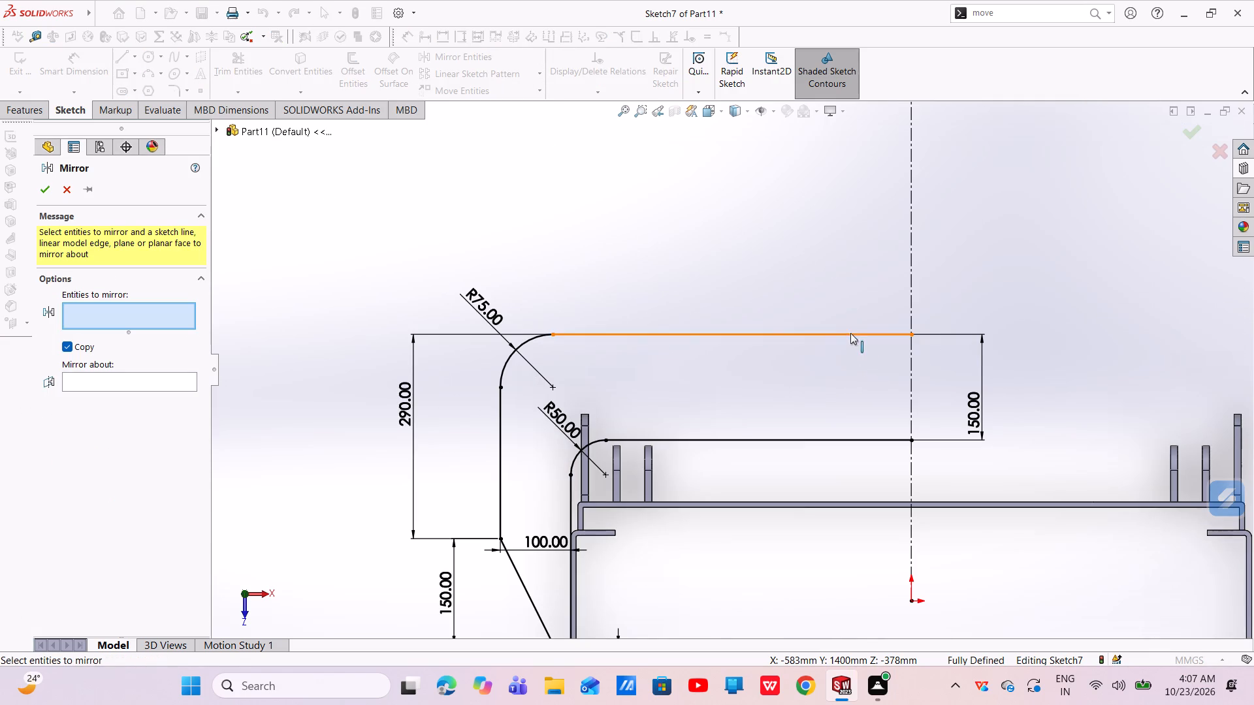
left_click(849, 330)
left_click(839, 334)
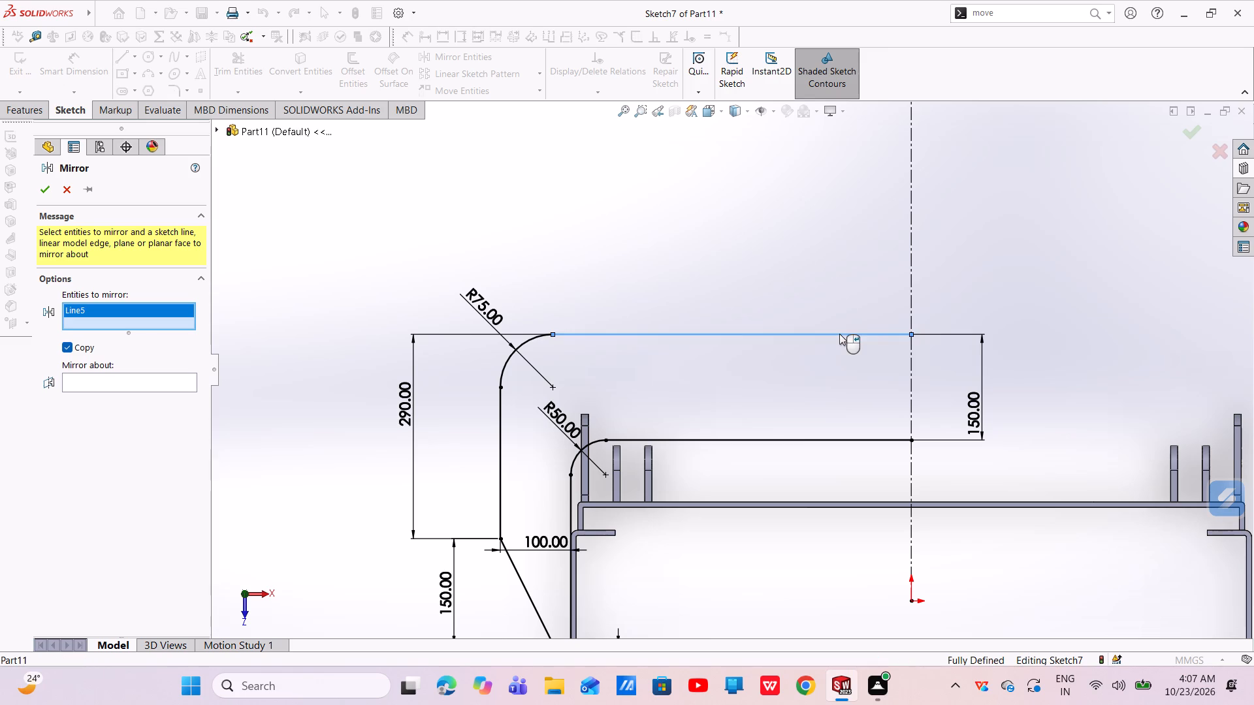
left_click(839, 437)
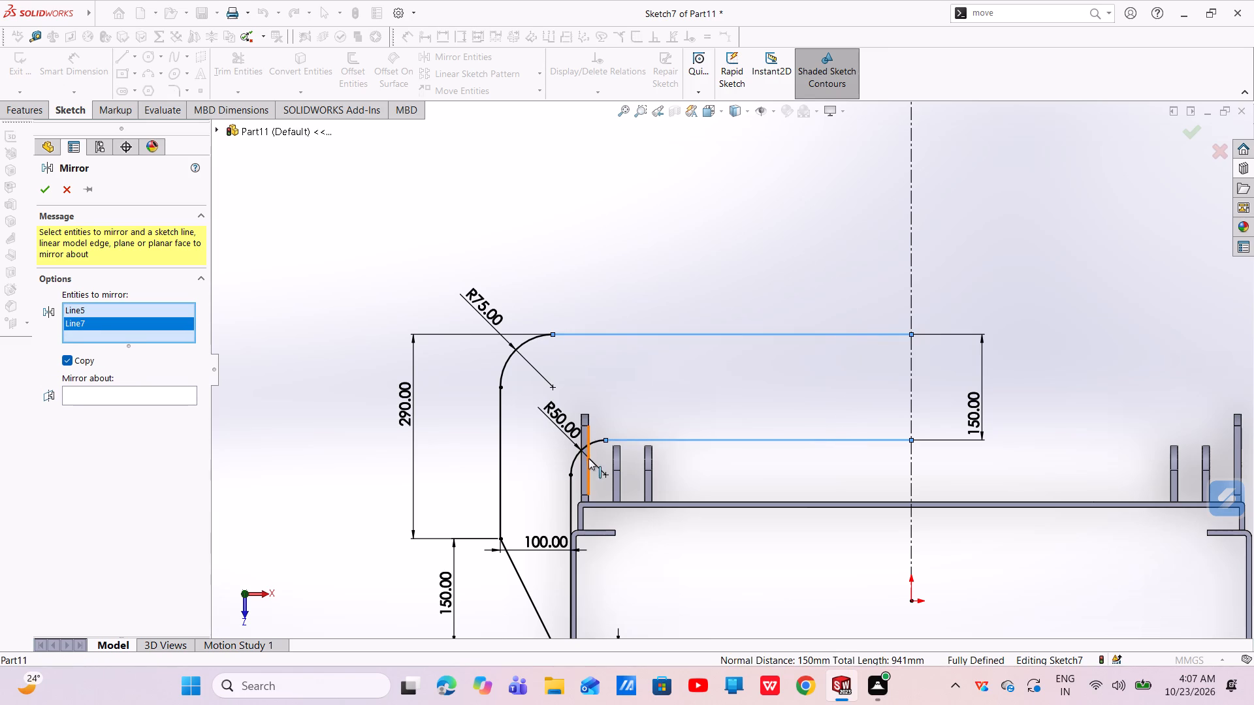
left_click(579, 451)
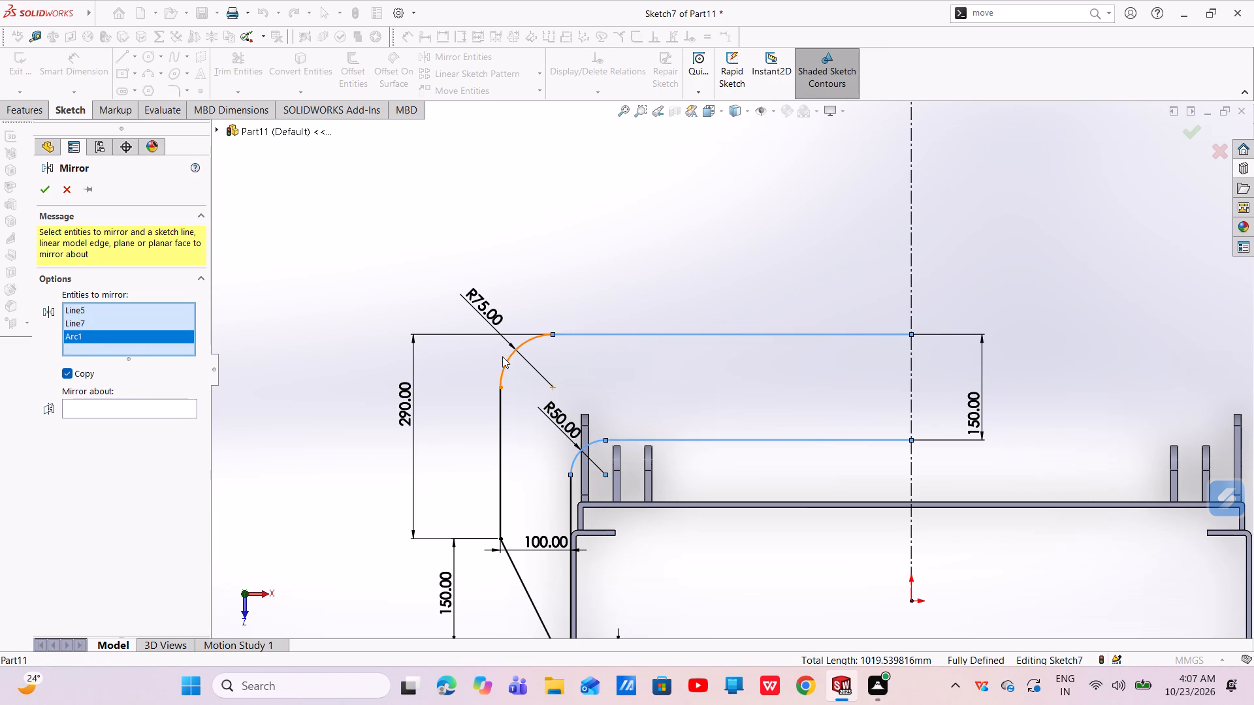
left_click(507, 363)
left_click(499, 440)
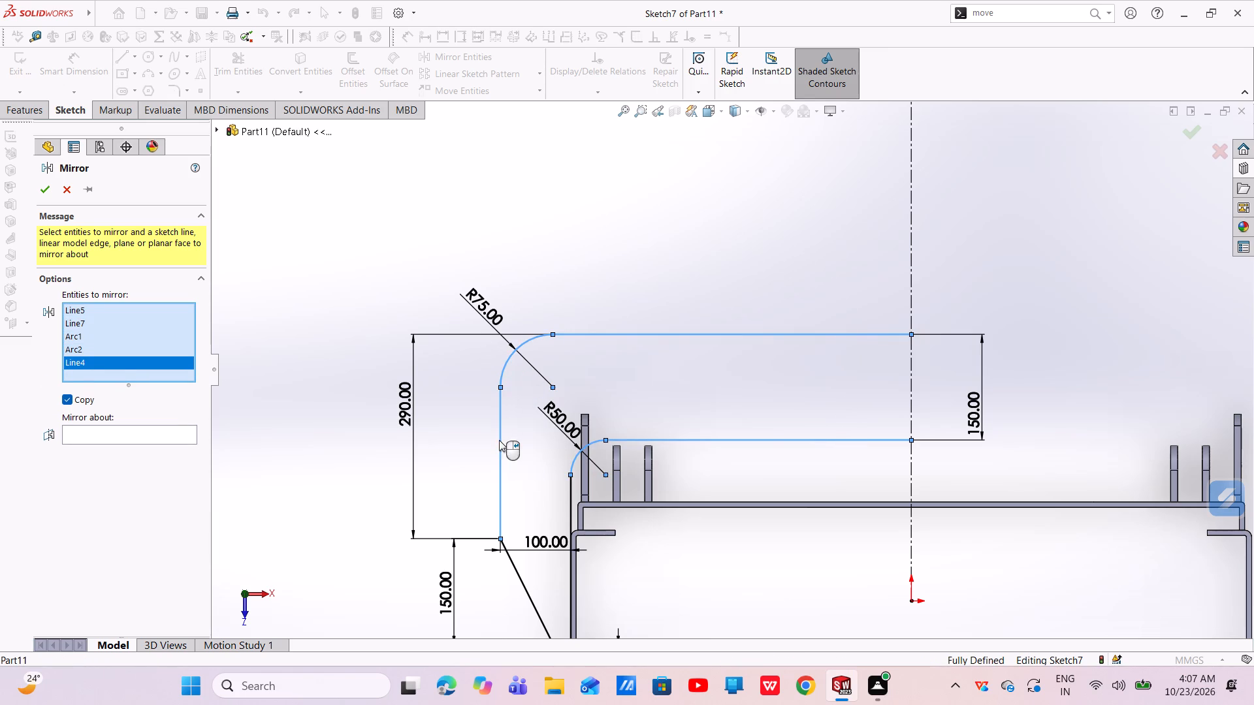
left_click(568, 505)
scroll(567, 533, "up", 4)
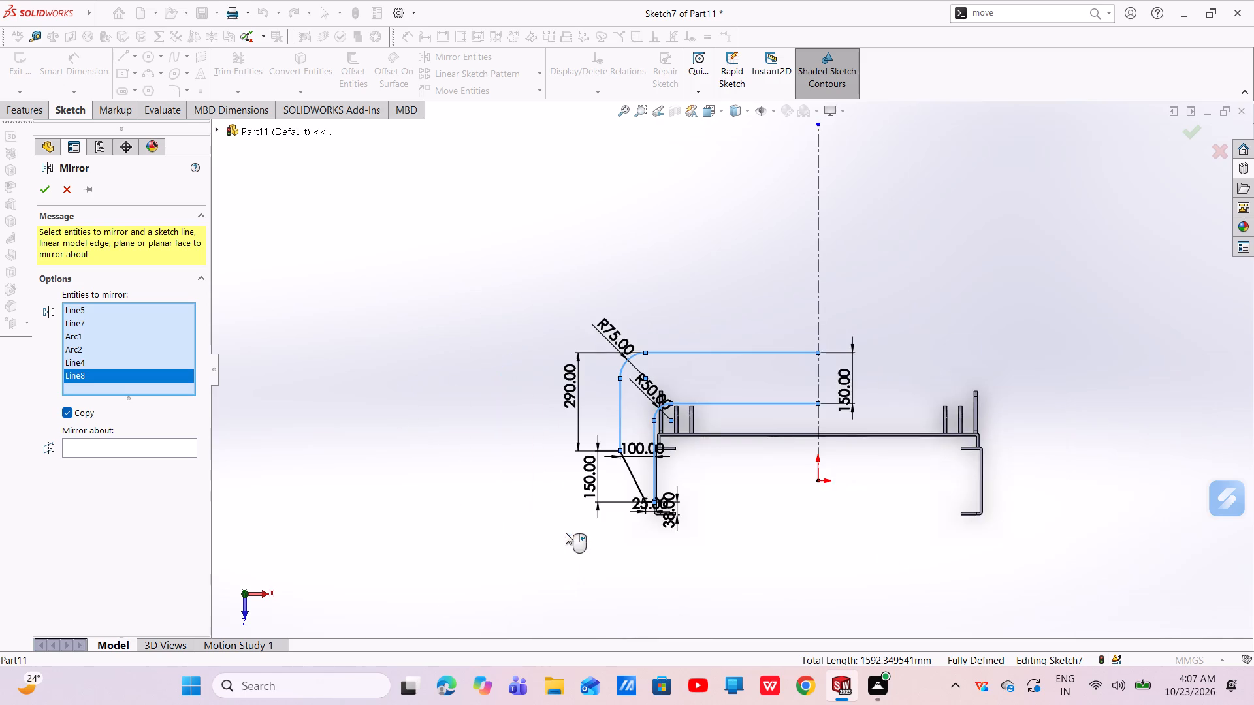
scroll(666, 525, "down", 7)
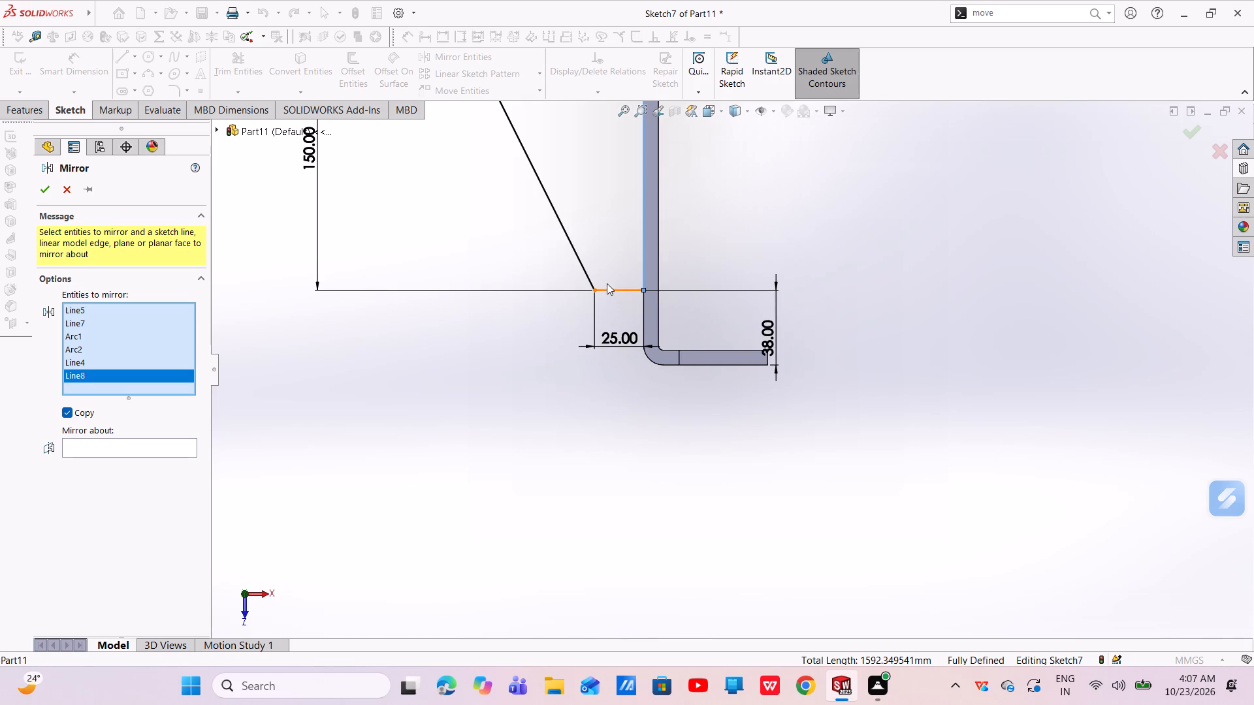
left_click(609, 290)
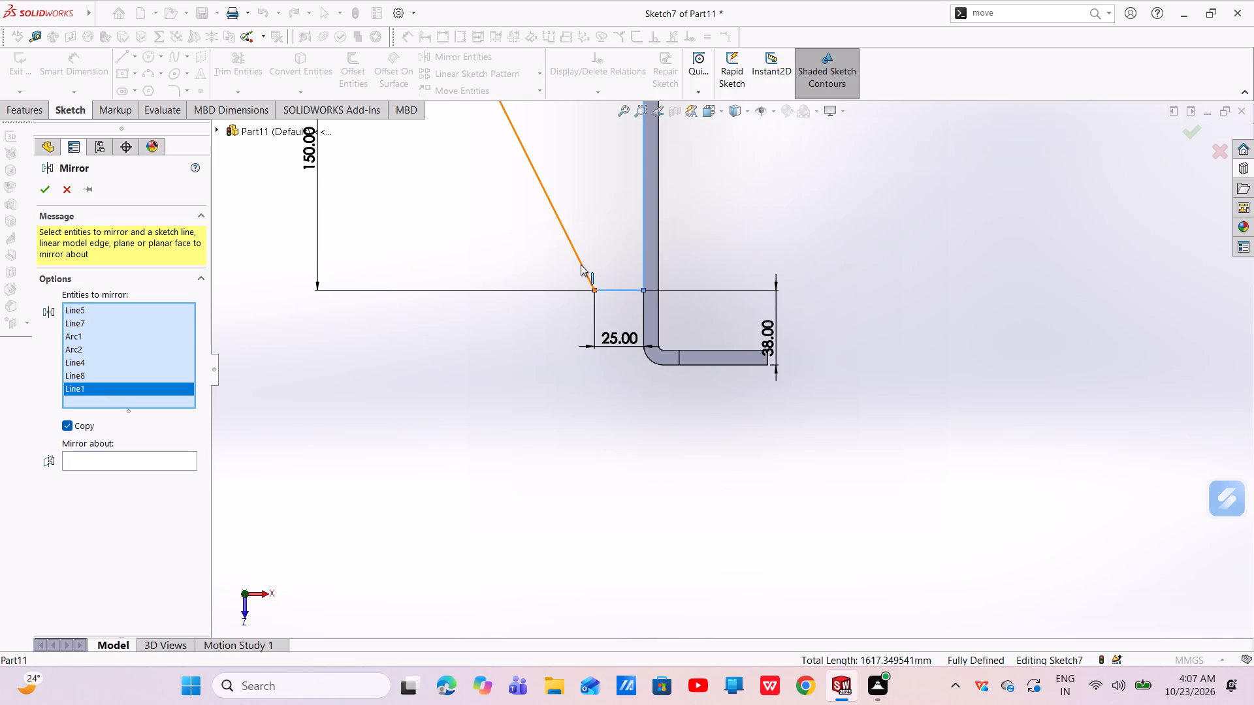
left_click(581, 264)
scroll(581, 266, "up", 8)
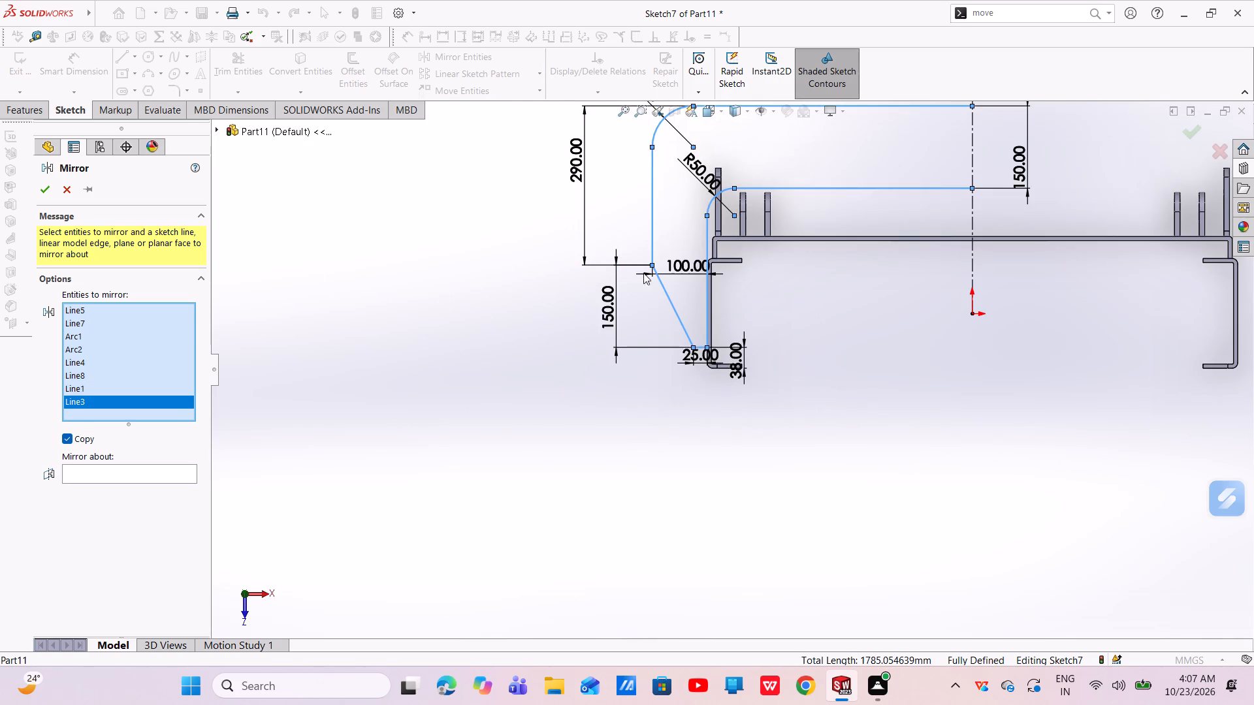
left_click(164, 472)
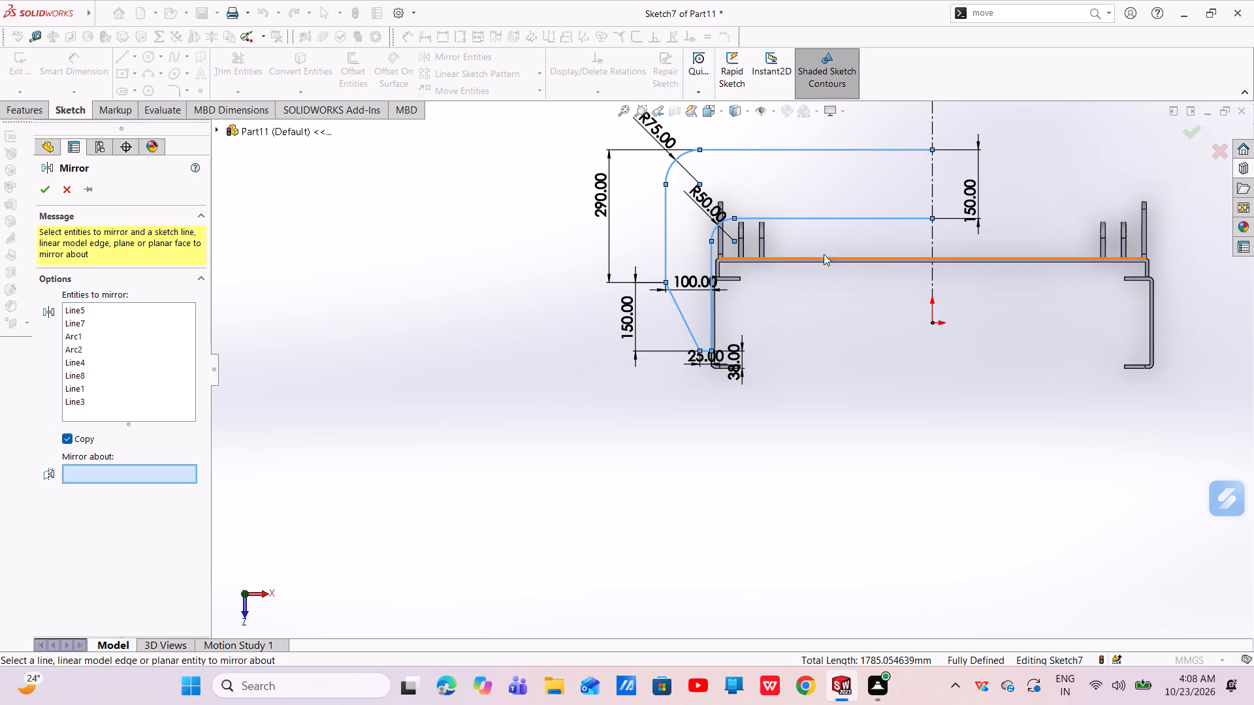
left_click(932, 232)
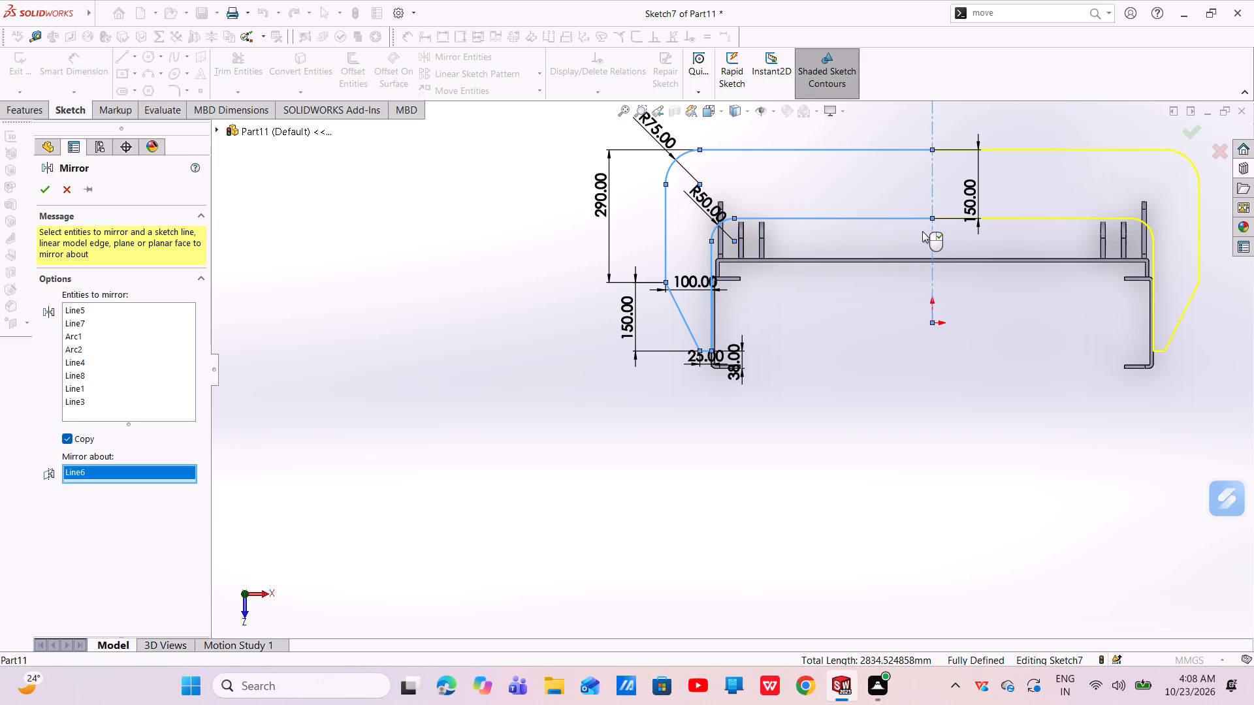
left_click(50, 189)
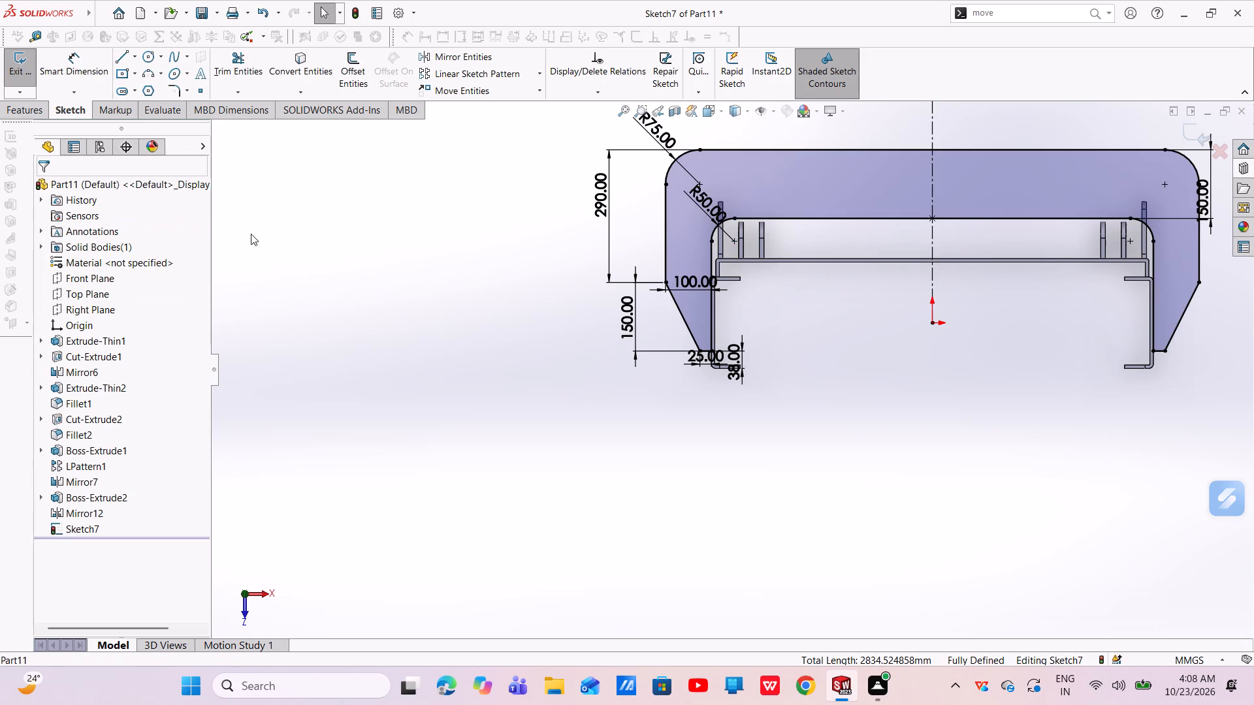
Extrude the mirrored hoop profile as a 10 mm blind boss, using an offset from the sketch plane as start condition.
scroll(841, 332, "up", 4)
scroll(881, 301, "down", 2)
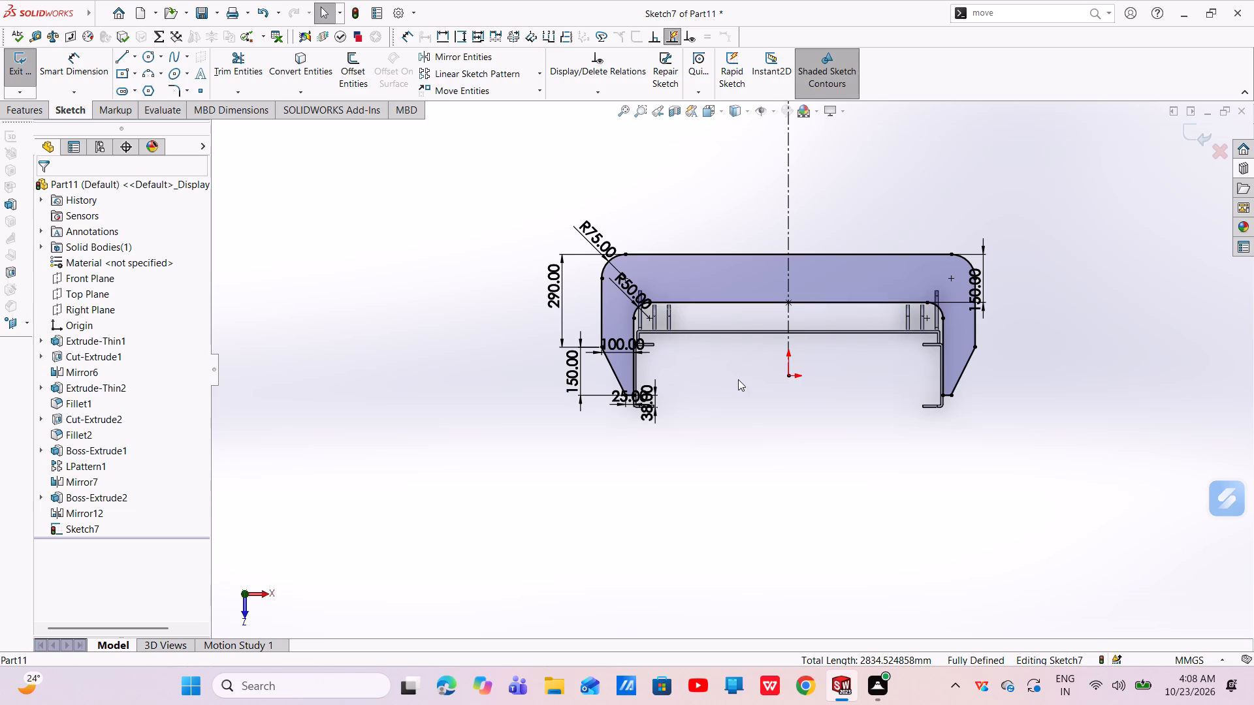
left_click(25, 113)
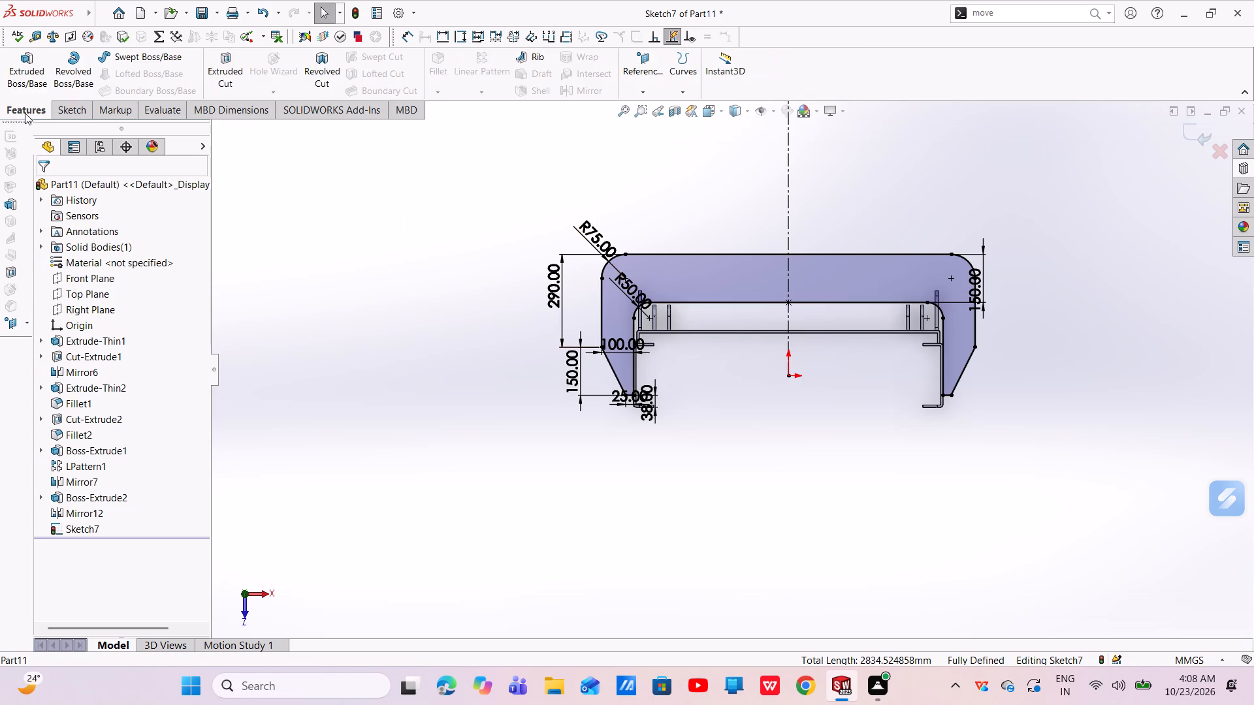
left_click(21, 70)
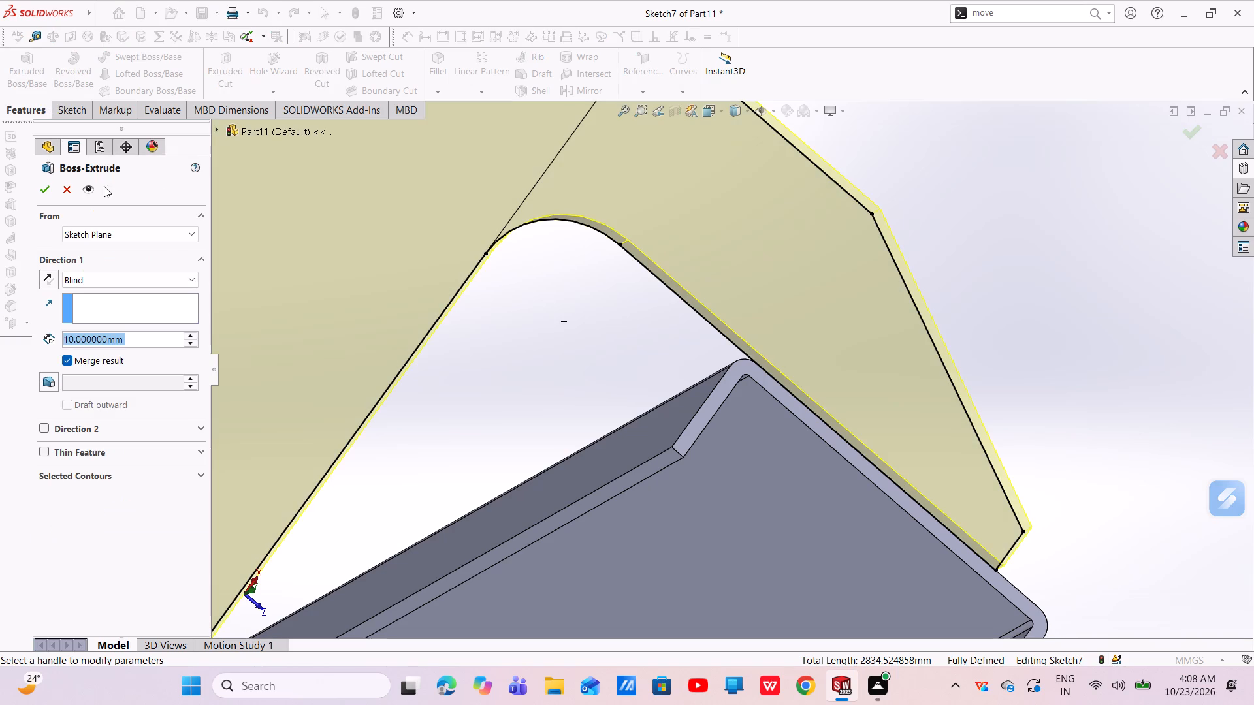
scroll(118, 219, "up", 3)
scroll(572, 294, "up", 3)
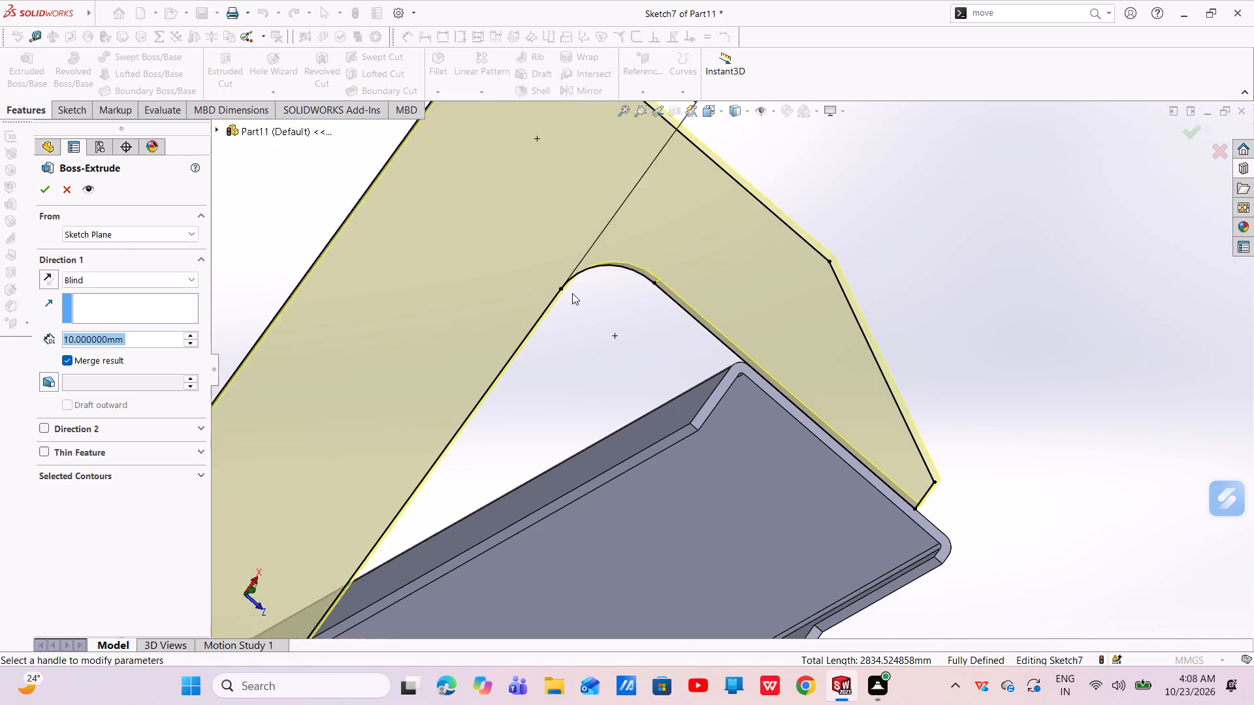
scroll(572, 293, "up", 7)
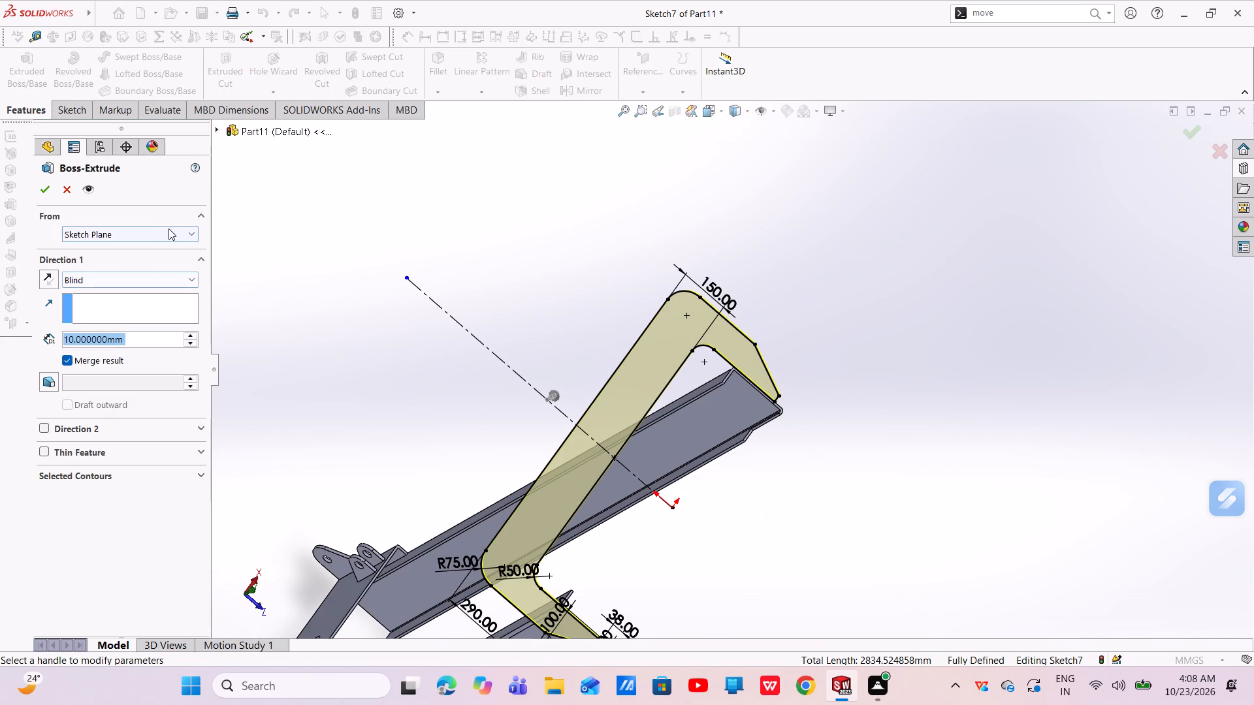
left_click(183, 227)
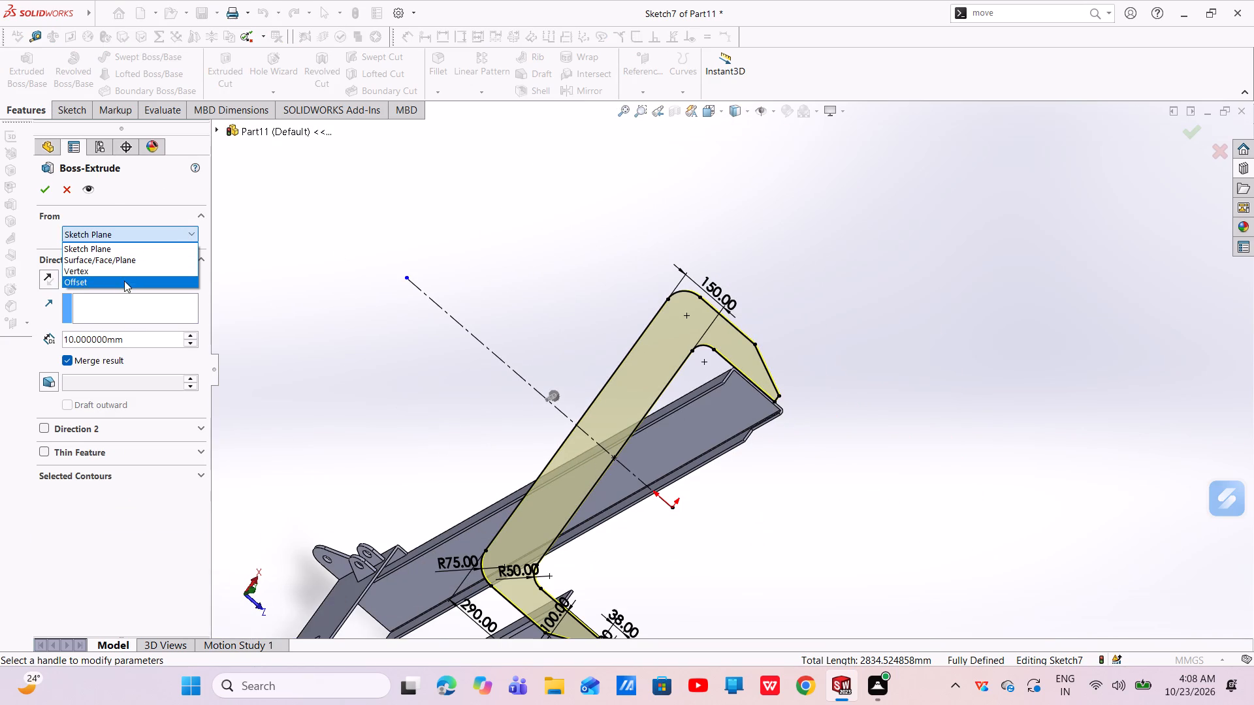
left_click(124, 281)
type("600")
key("Return")
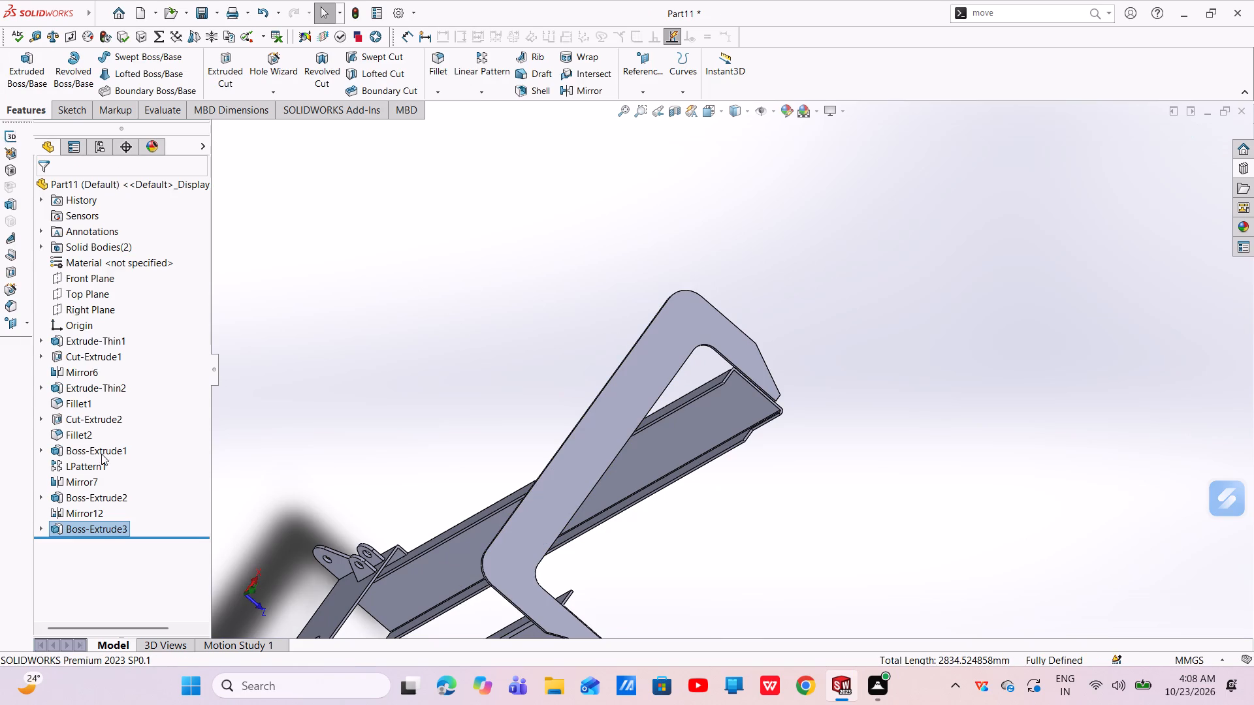
Edit the hoop extrusion to start at a 600 mm offset from the sketch plane, with the offset direction reversed toward the cross member.
left_click(100, 527)
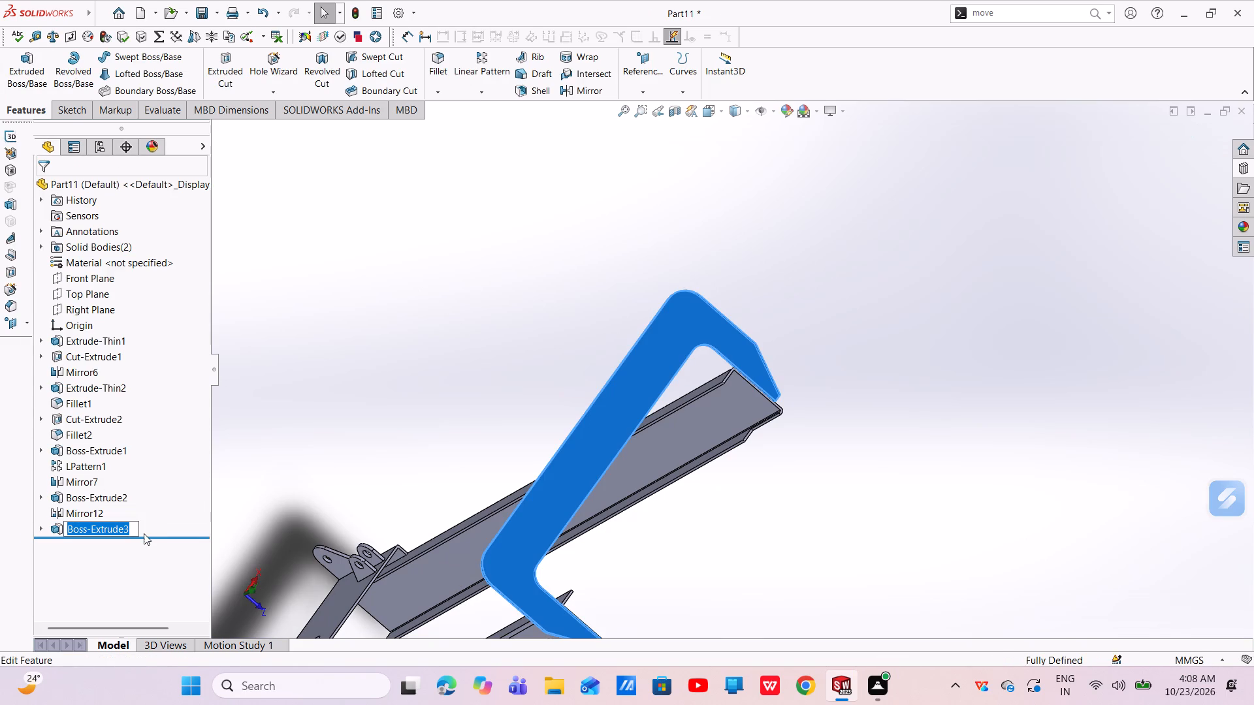
left_click(141, 529)
left_click(151, 492)
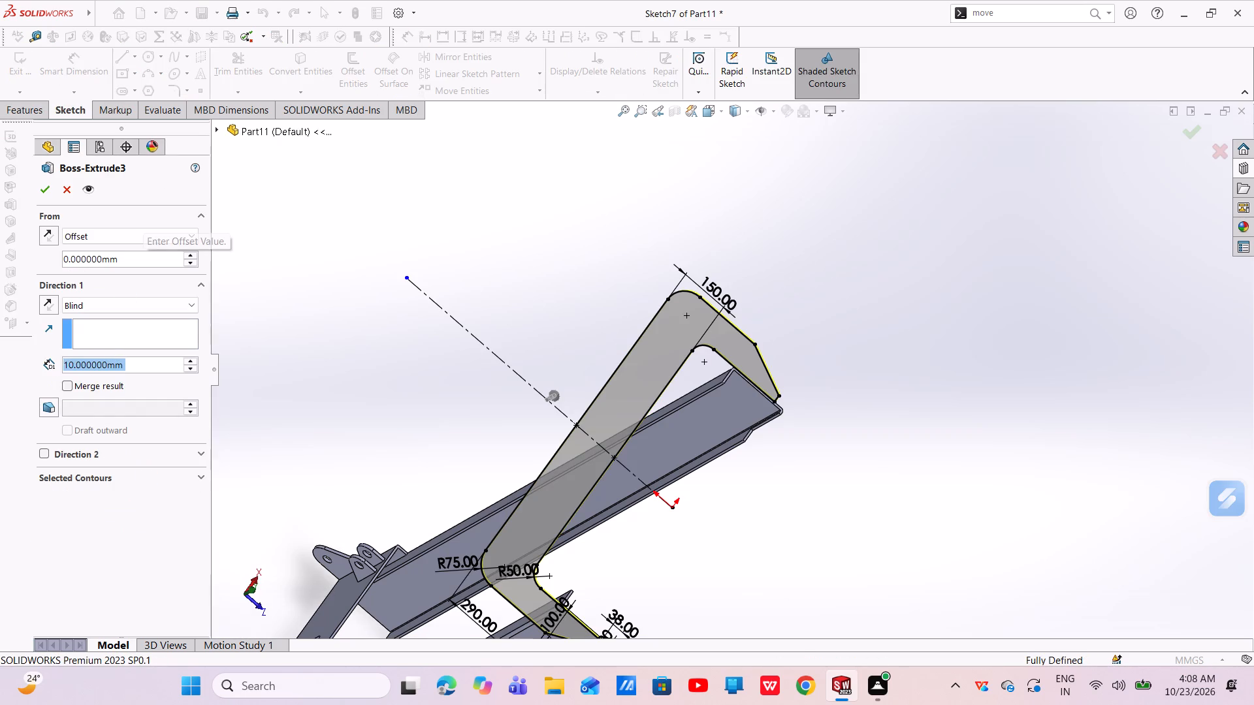
left_click_drag(137, 264, 51, 294)
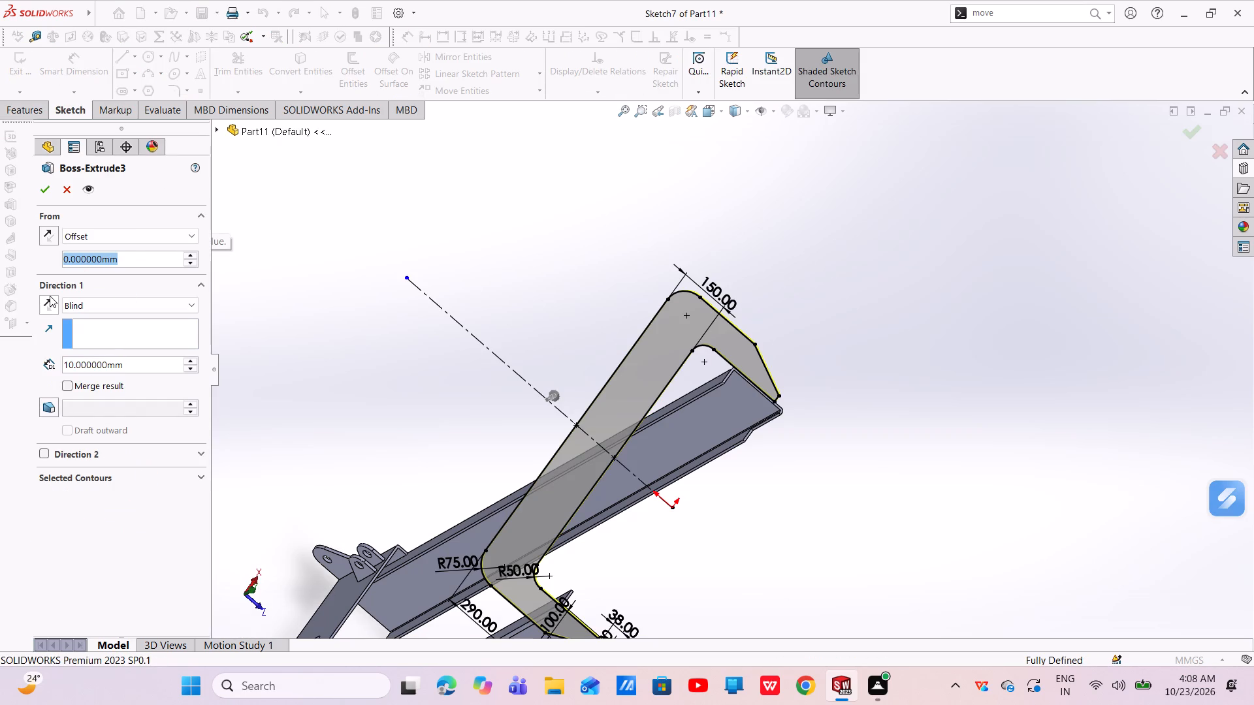
key("BackSpace")
type("600")
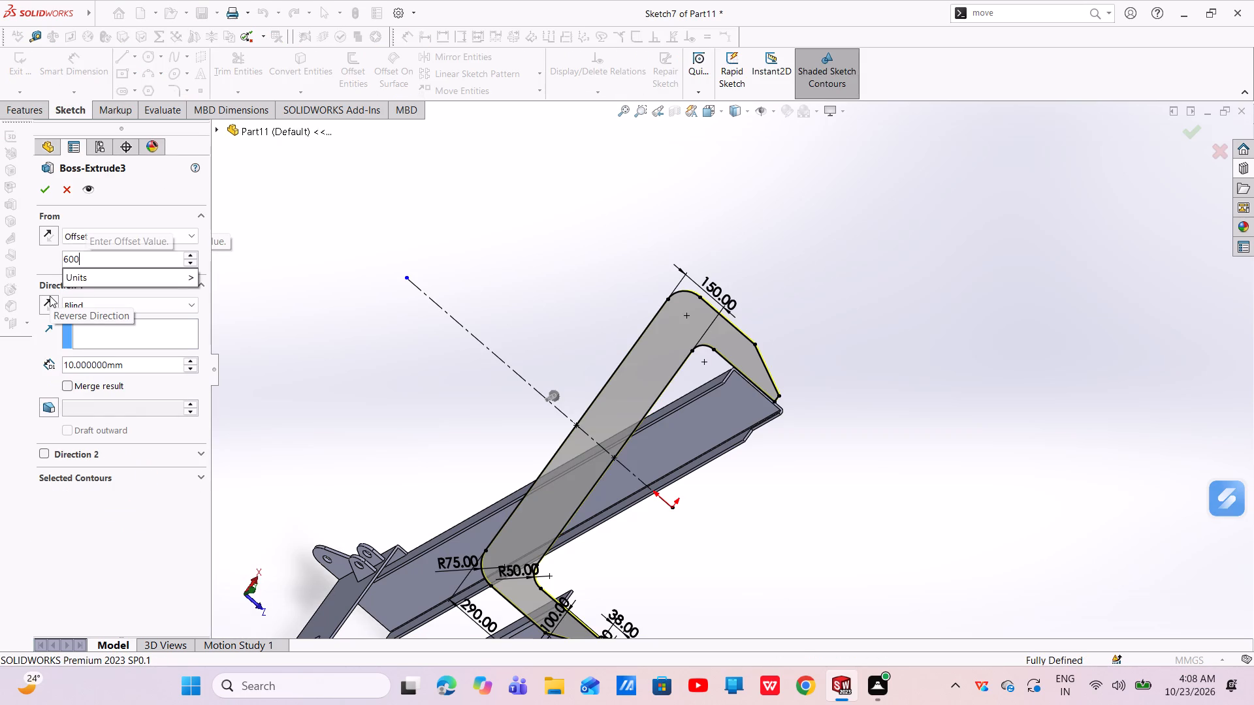
key("Return")
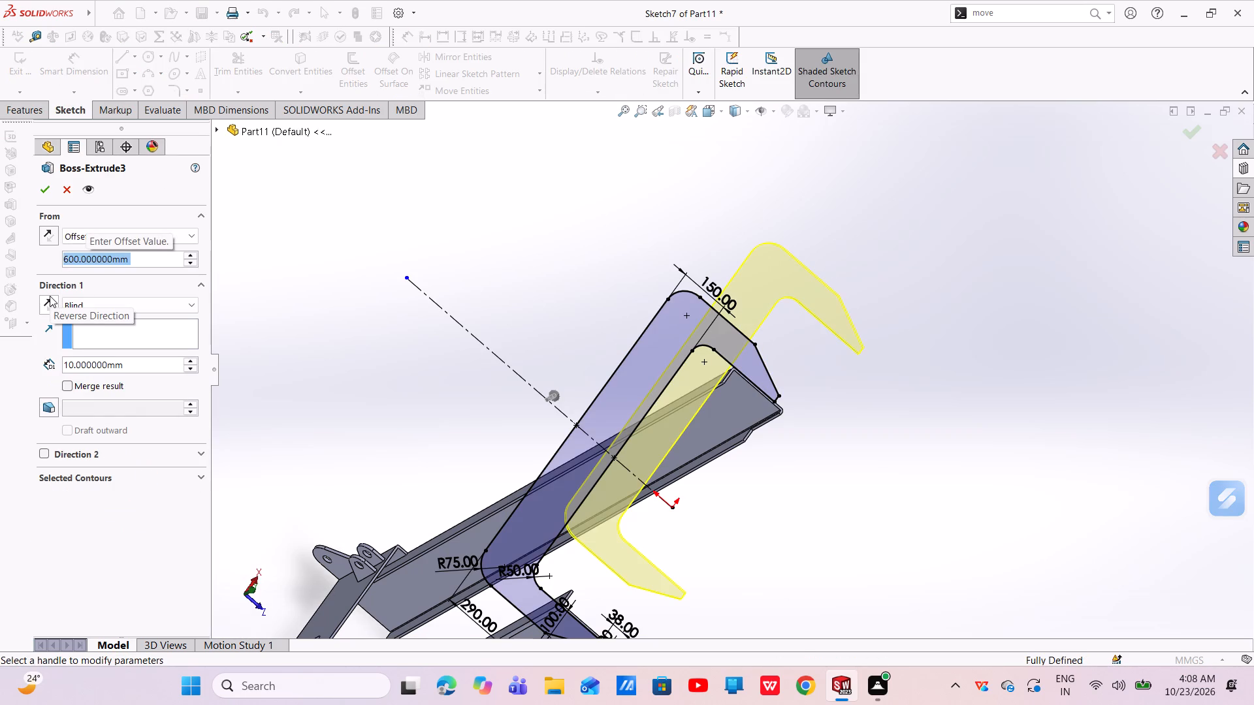
left_click(43, 239)
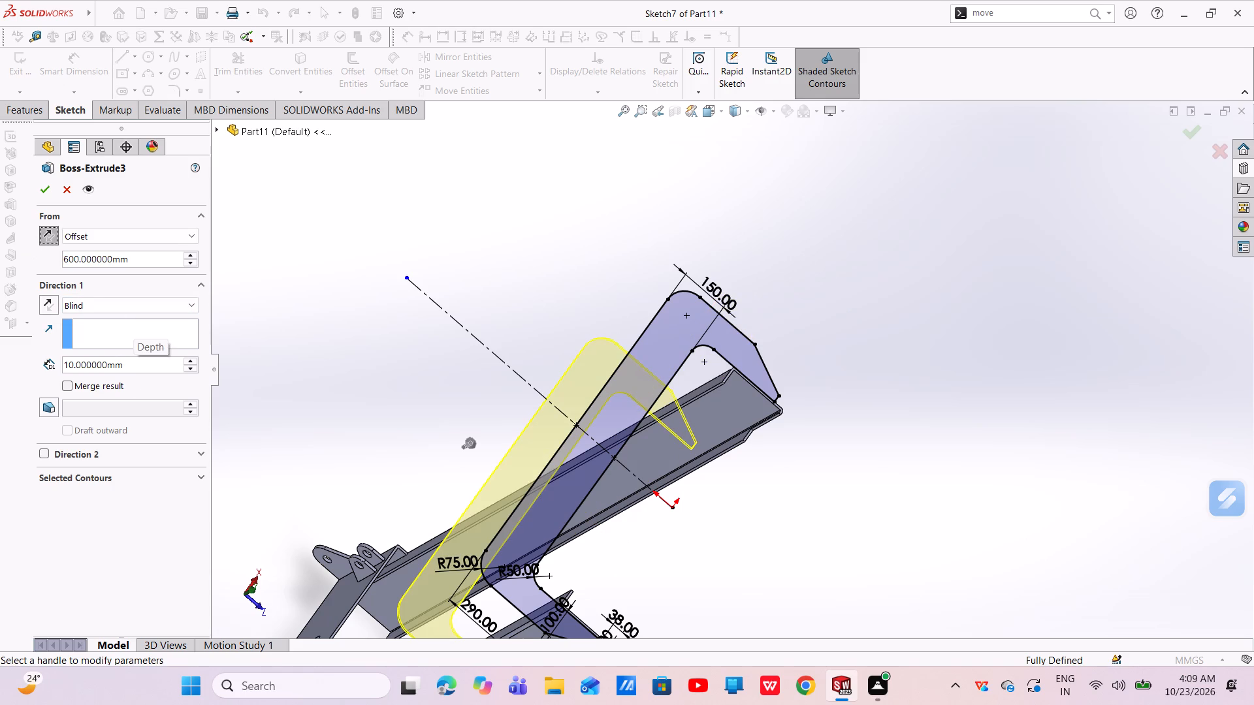
Set the hoop extrusion's blind depth to 60 mm and apply the edited feature.
left_click_drag(120, 368, 81, 381)
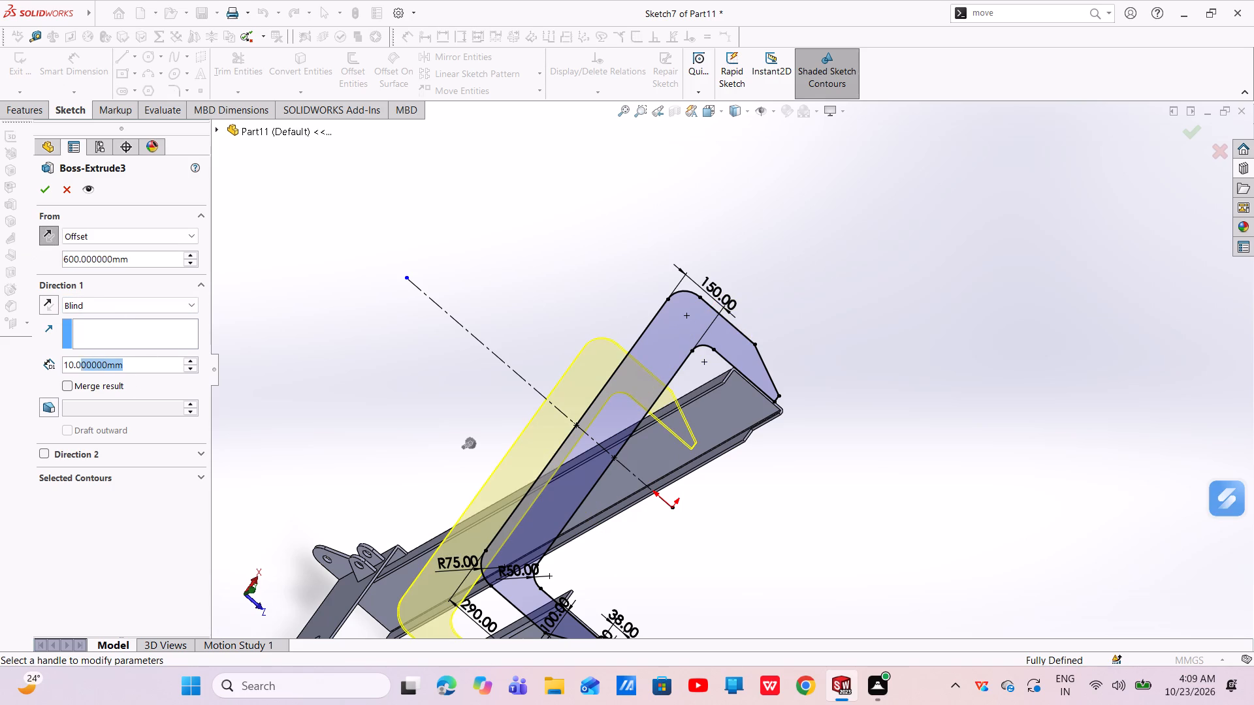
left_click_drag(81, 381, 59, 390)
key("BackSpace")
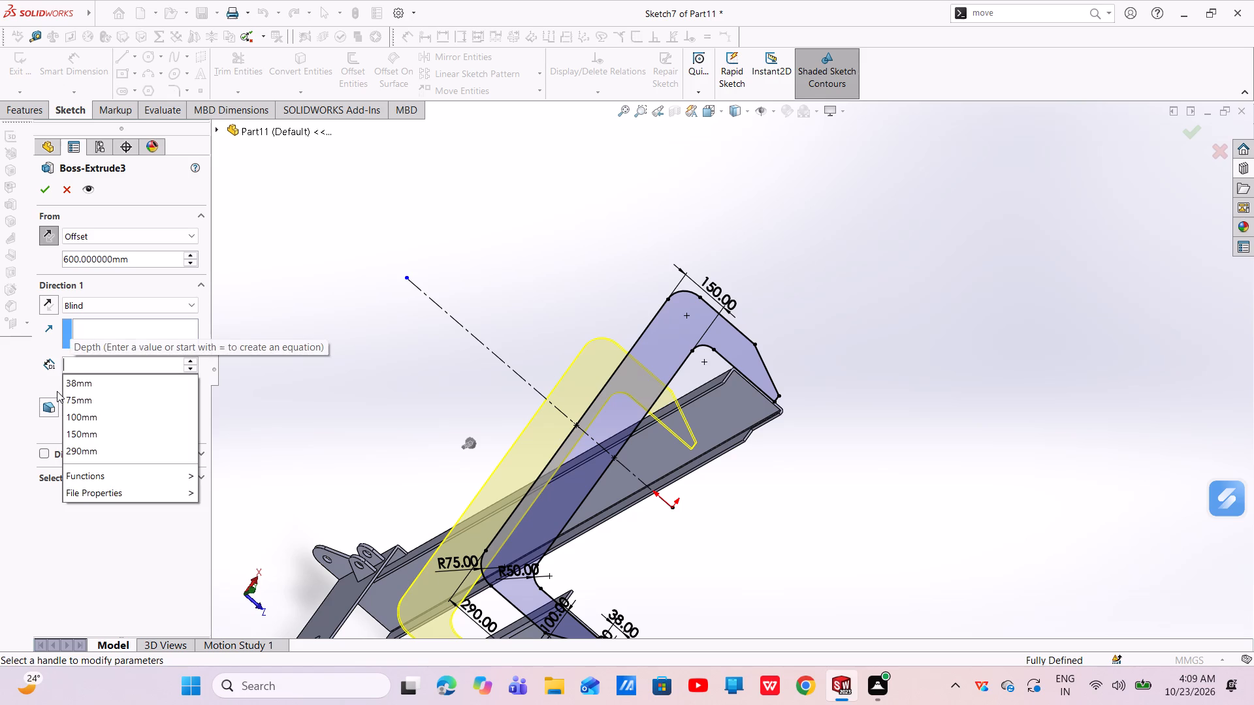
type("60")
key("Return")
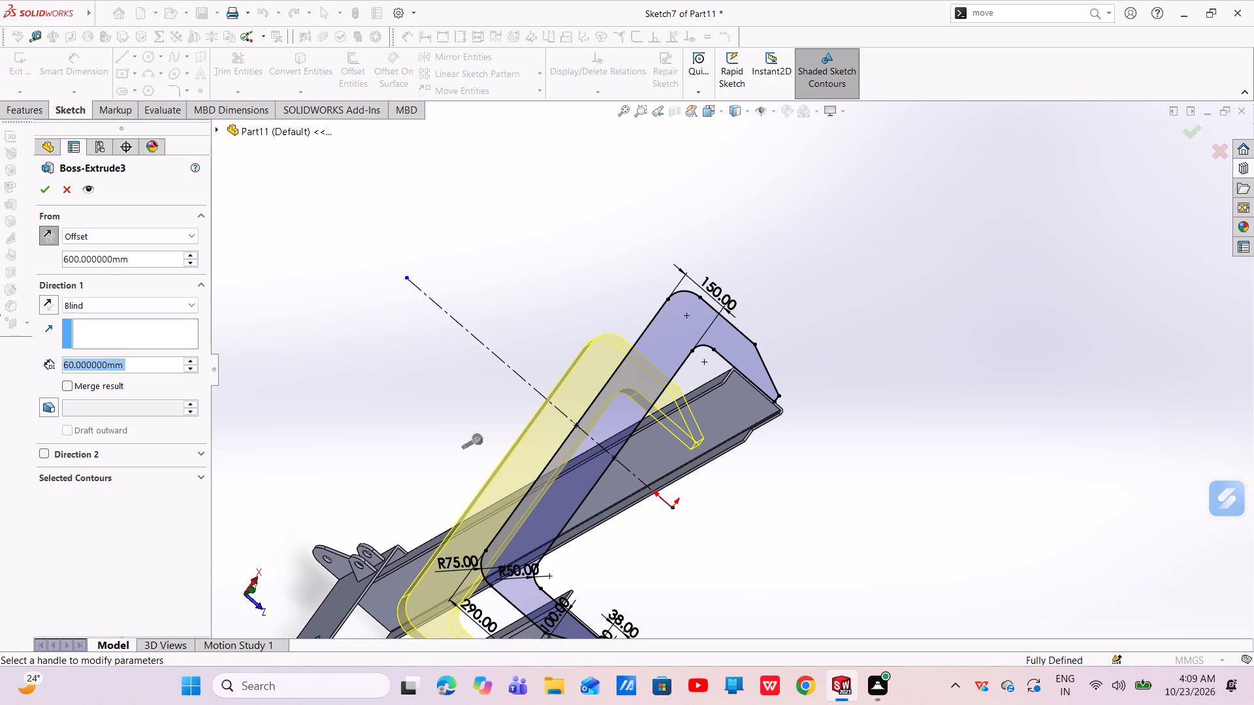
left_click(52, 197)
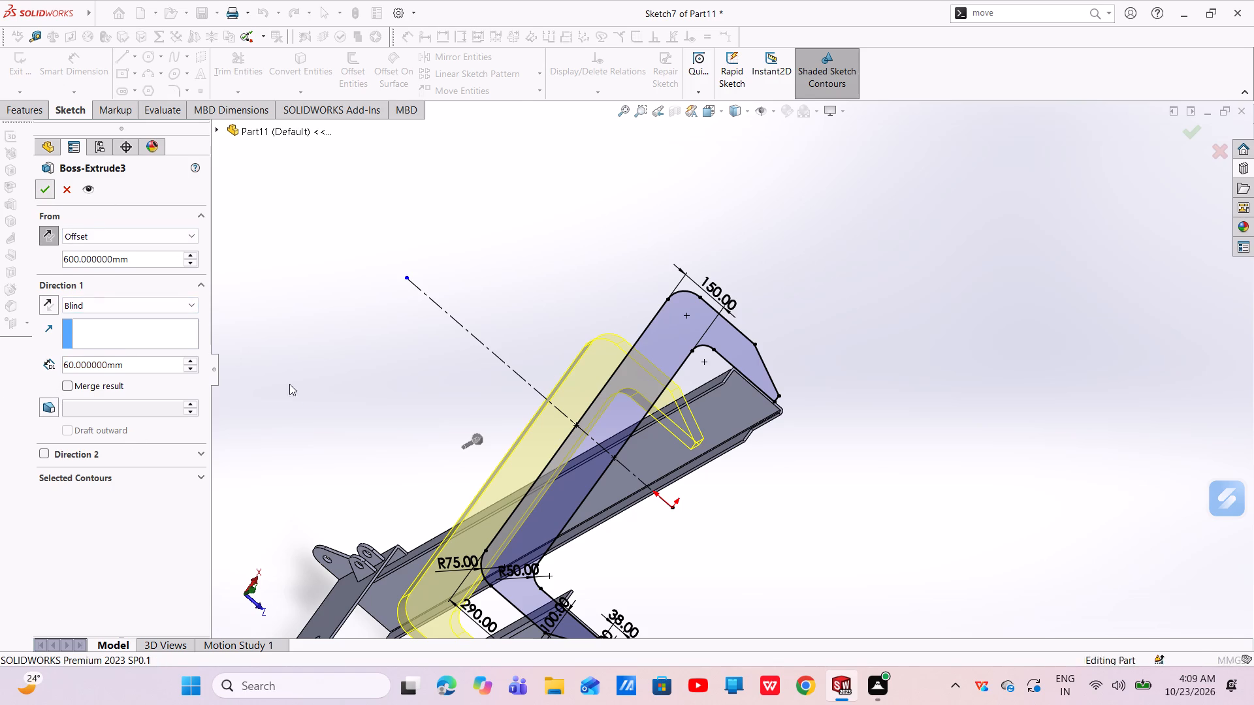
scroll(431, 478, "up", 4)
scroll(519, 518, "up", 2)
middle_click_drag(558, 517, 613, 529)
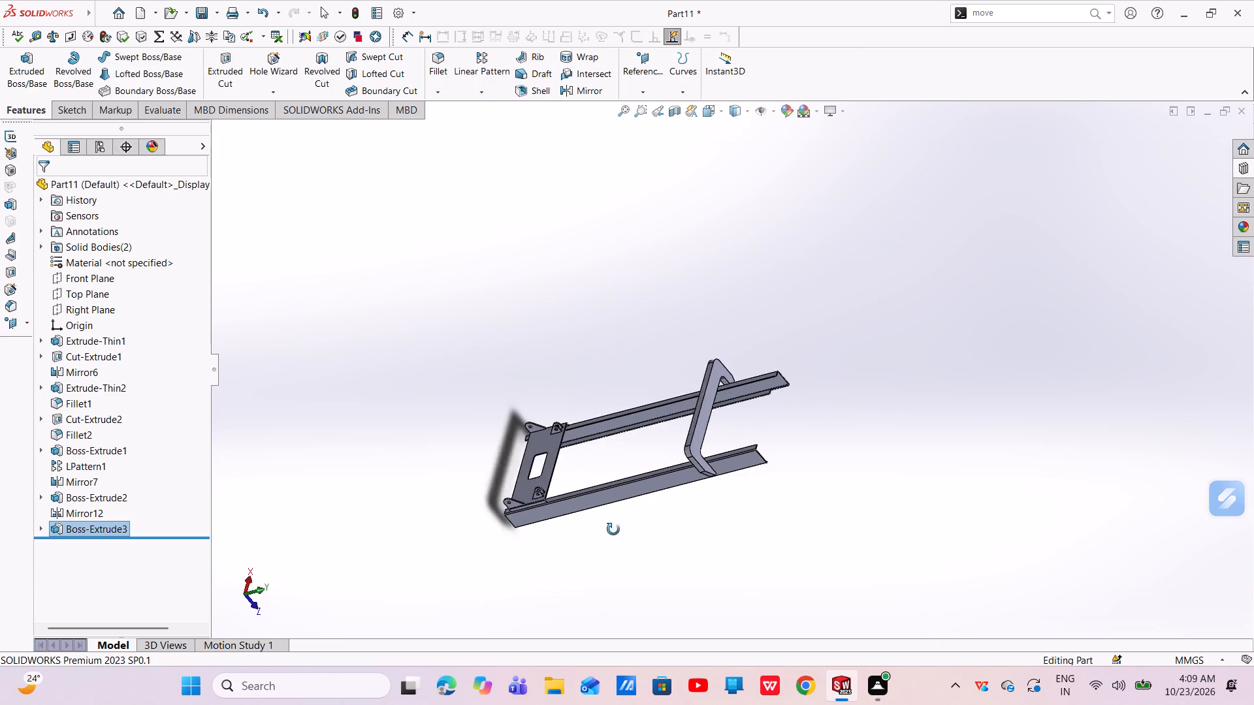
middle_click_drag(613, 529, 622, 537)
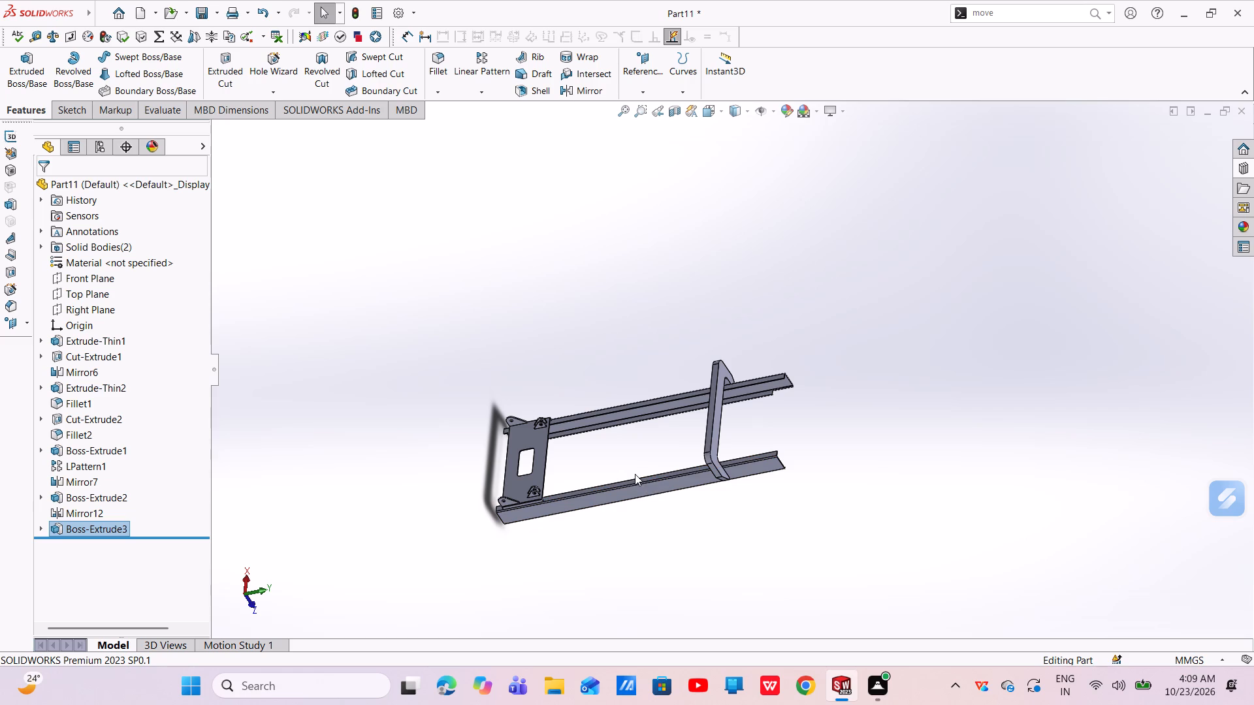
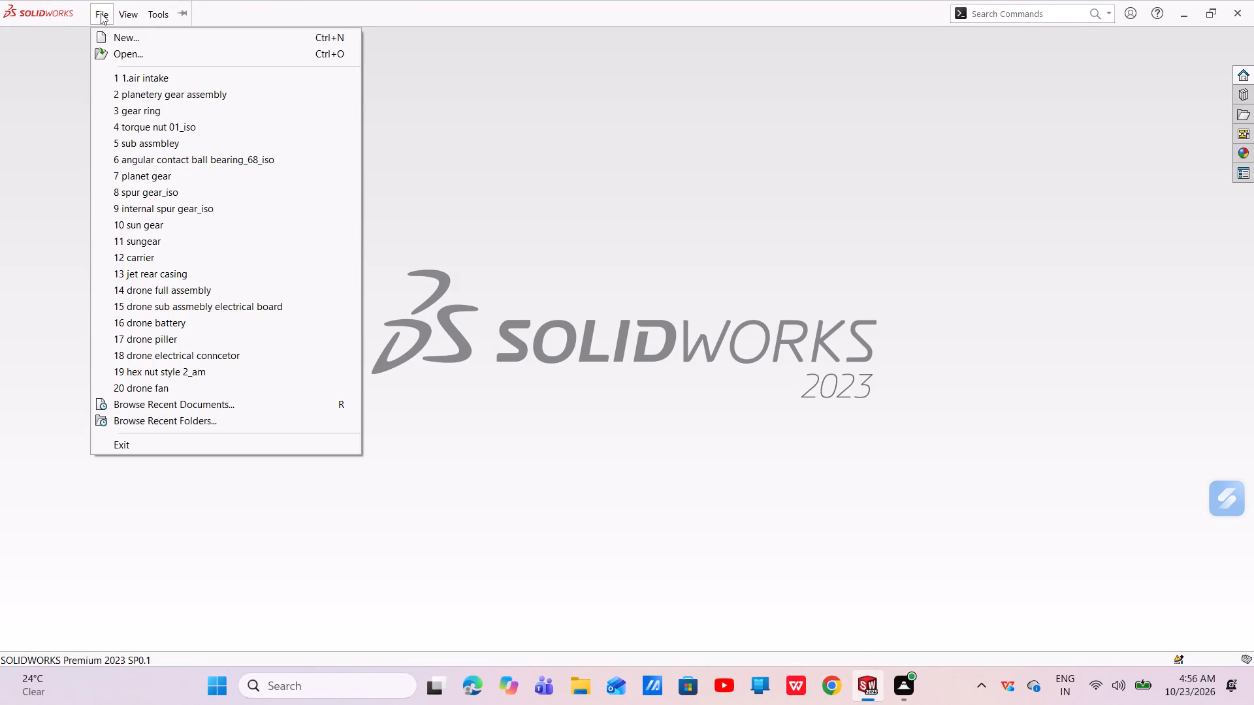
Create a new part document.
left_click(110, 37)
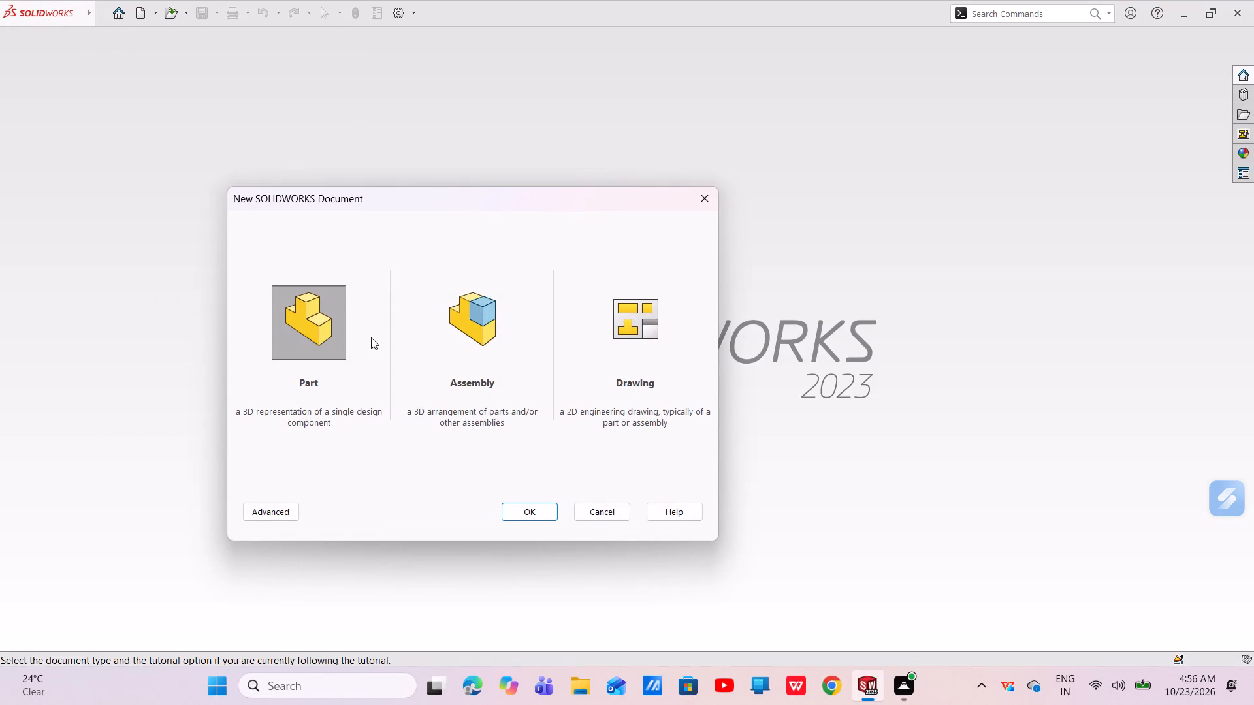
left_click(532, 505)
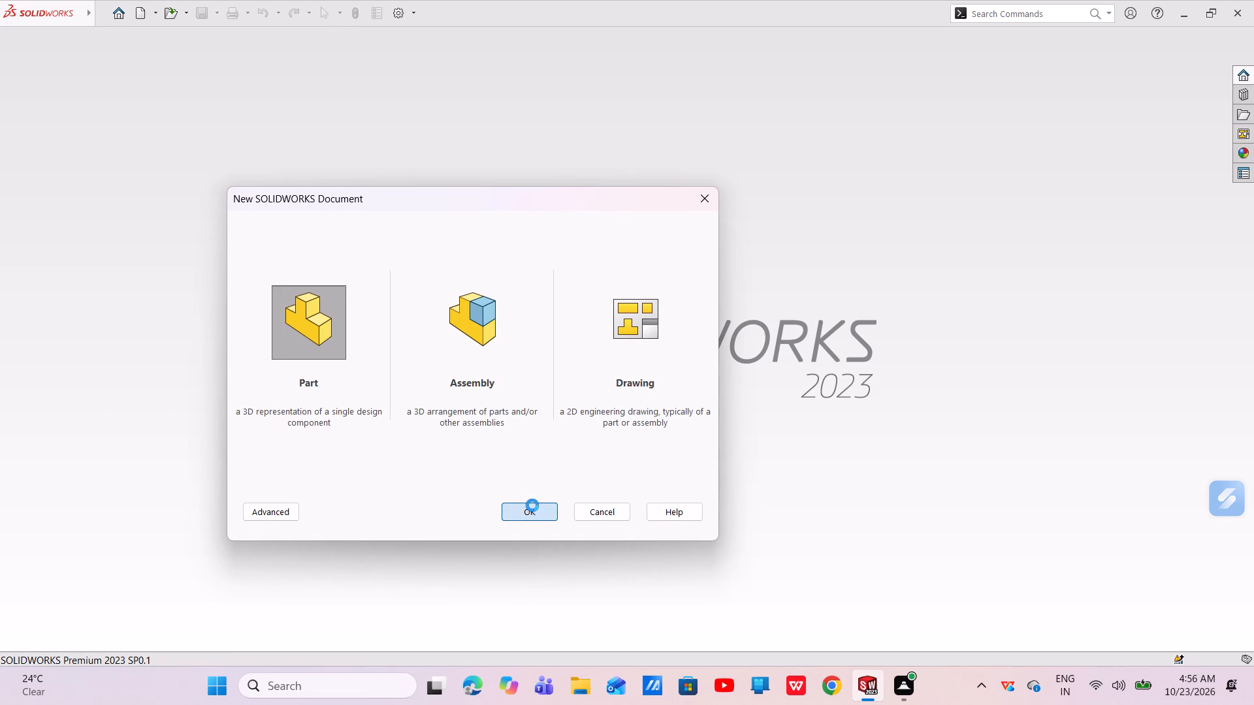
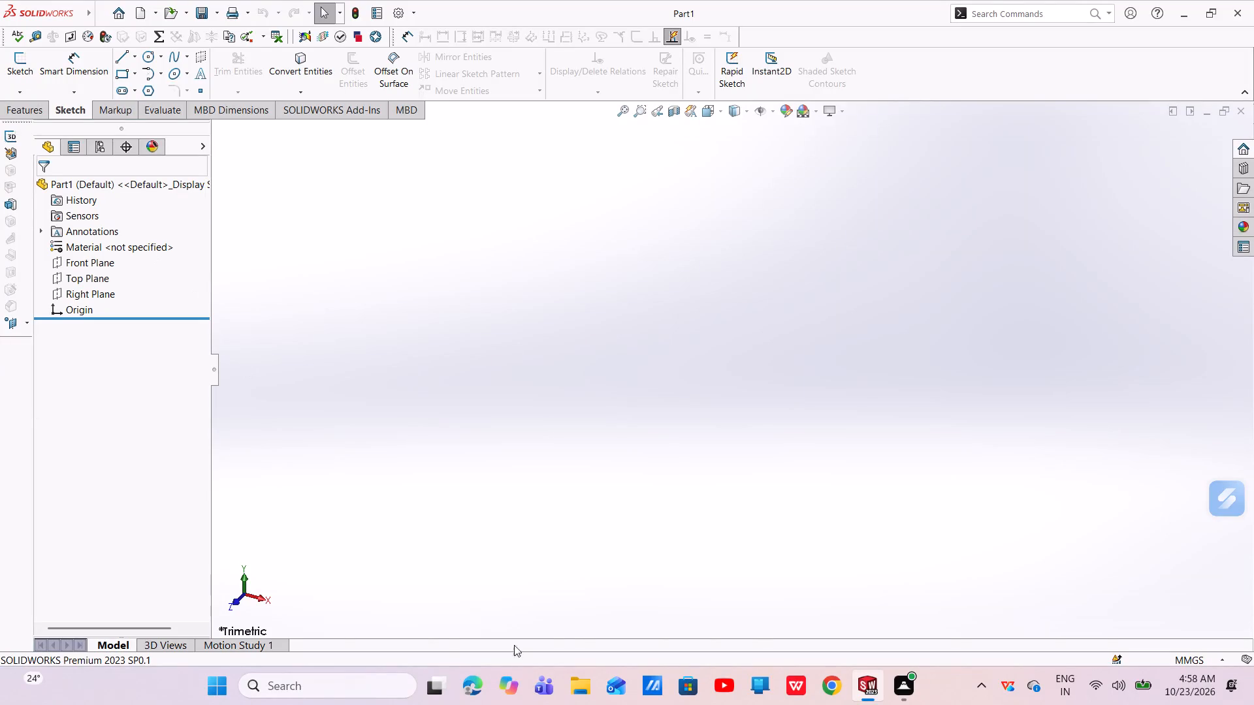
Start a sketch on the Top Plane and draw a horizontal centerline about 146 mm long from the origin.
left_click(90, 277)
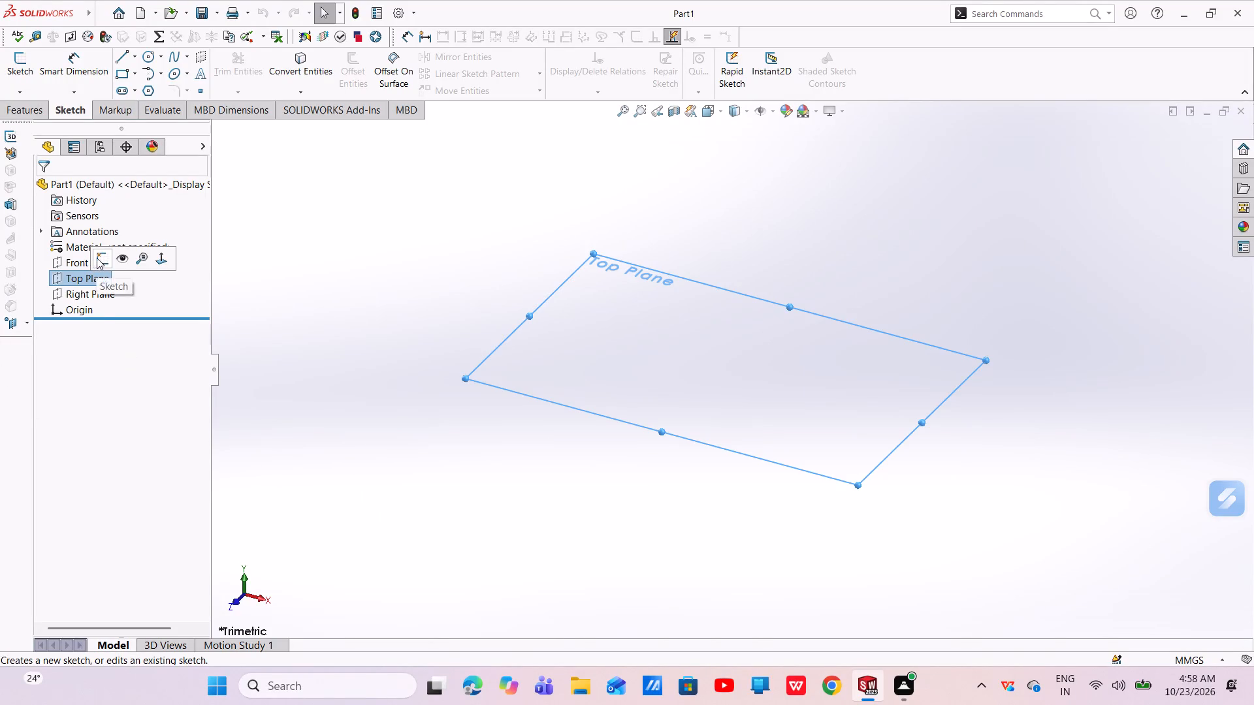
left_click(97, 258)
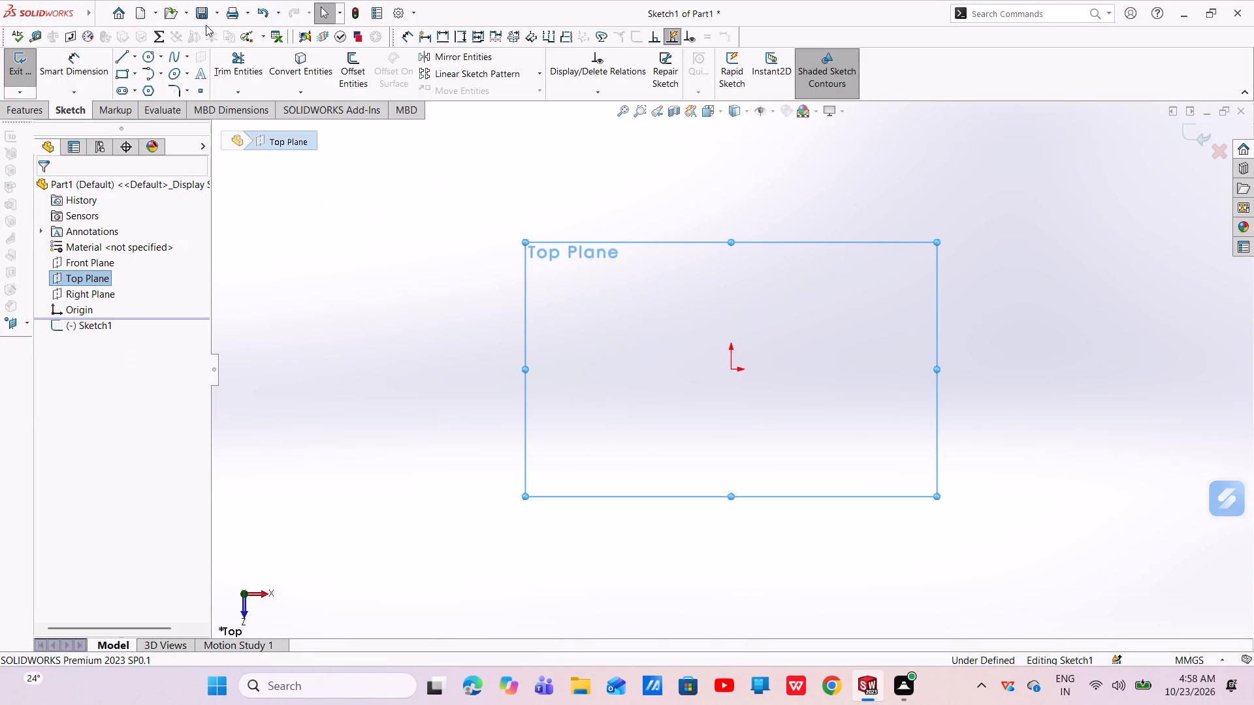
left_click(129, 60)
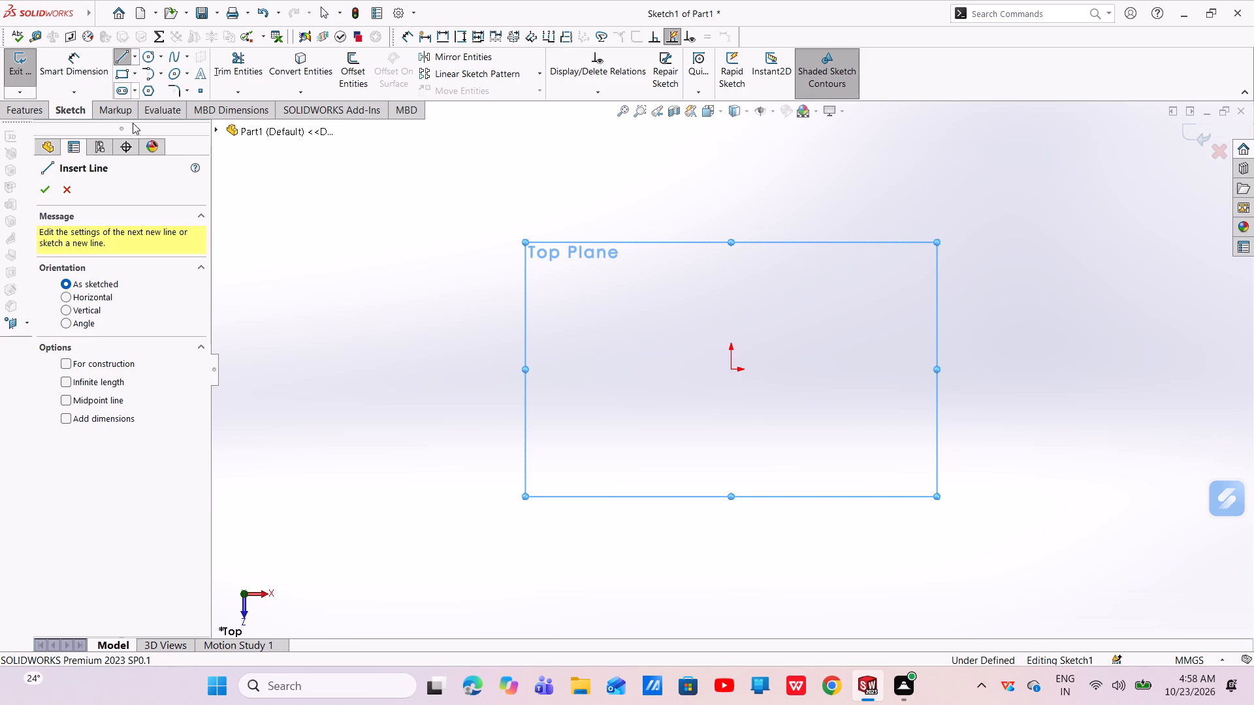
left_click(133, 53)
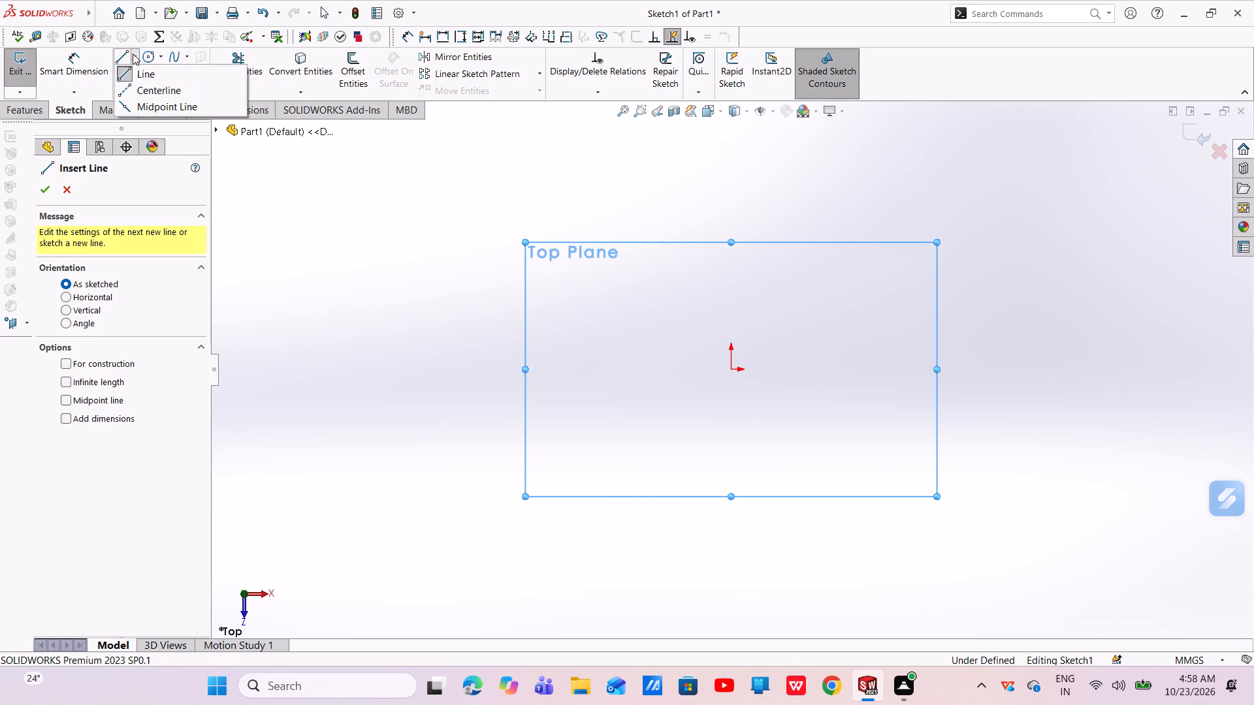
left_click(131, 88)
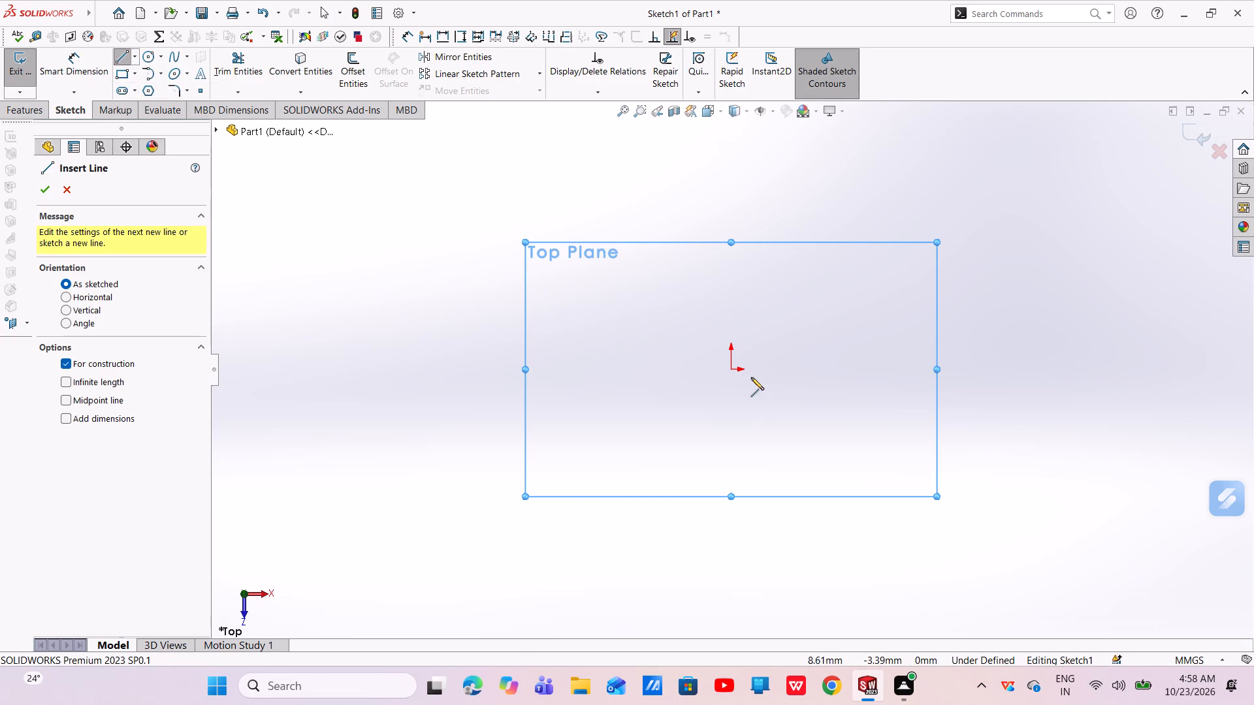
left_click(729, 369)
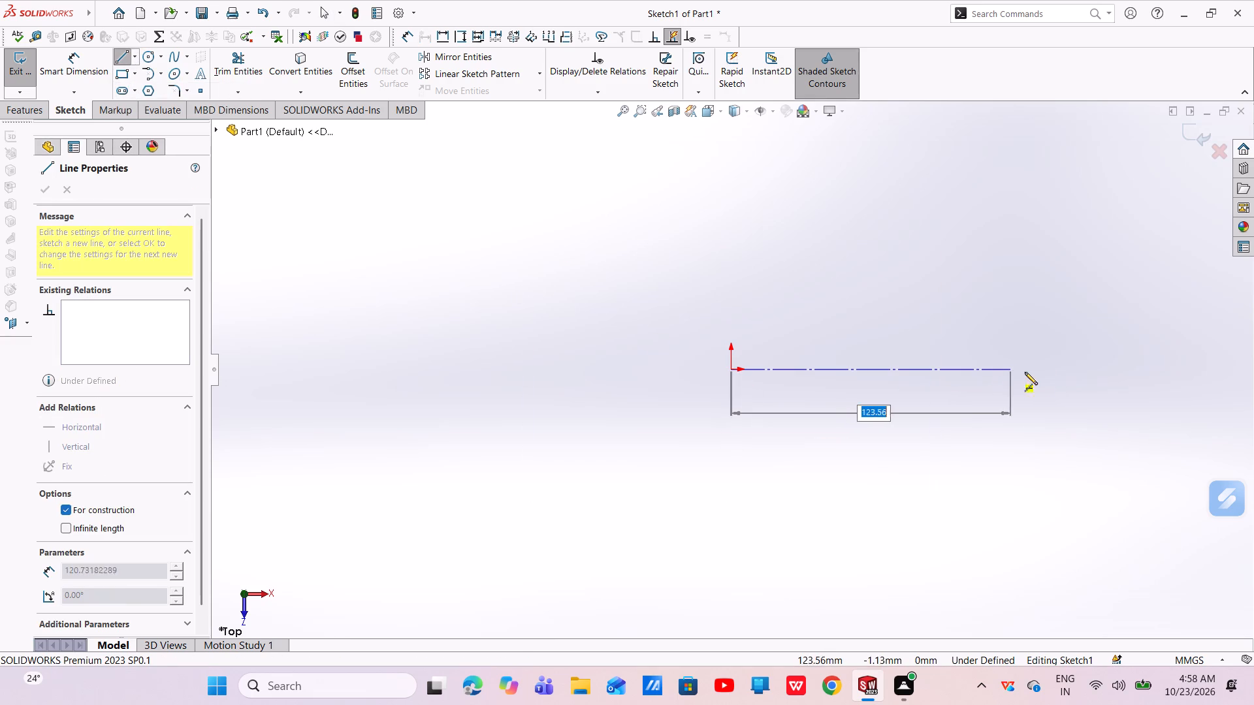
left_click(1069, 368)
right_click(1069, 368)
left_click(1075, 378)
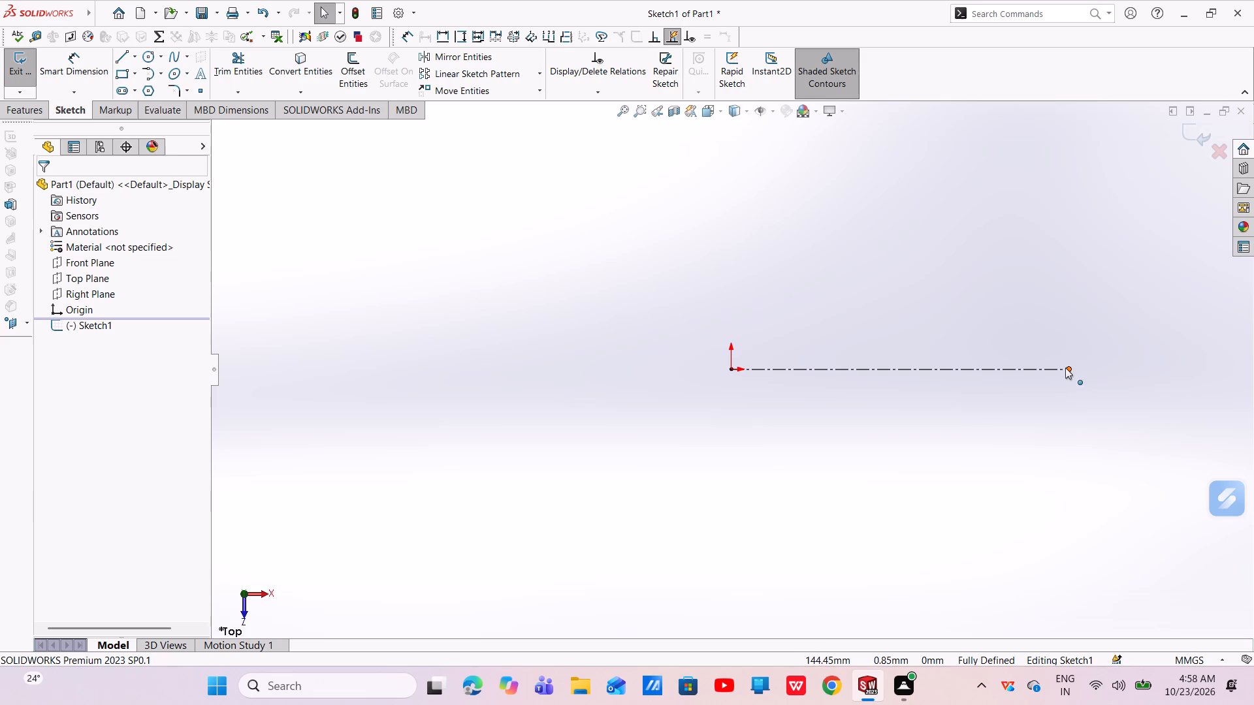
Dimension the horizontal centerline's length to 483 mm.
left_click(63, 77)
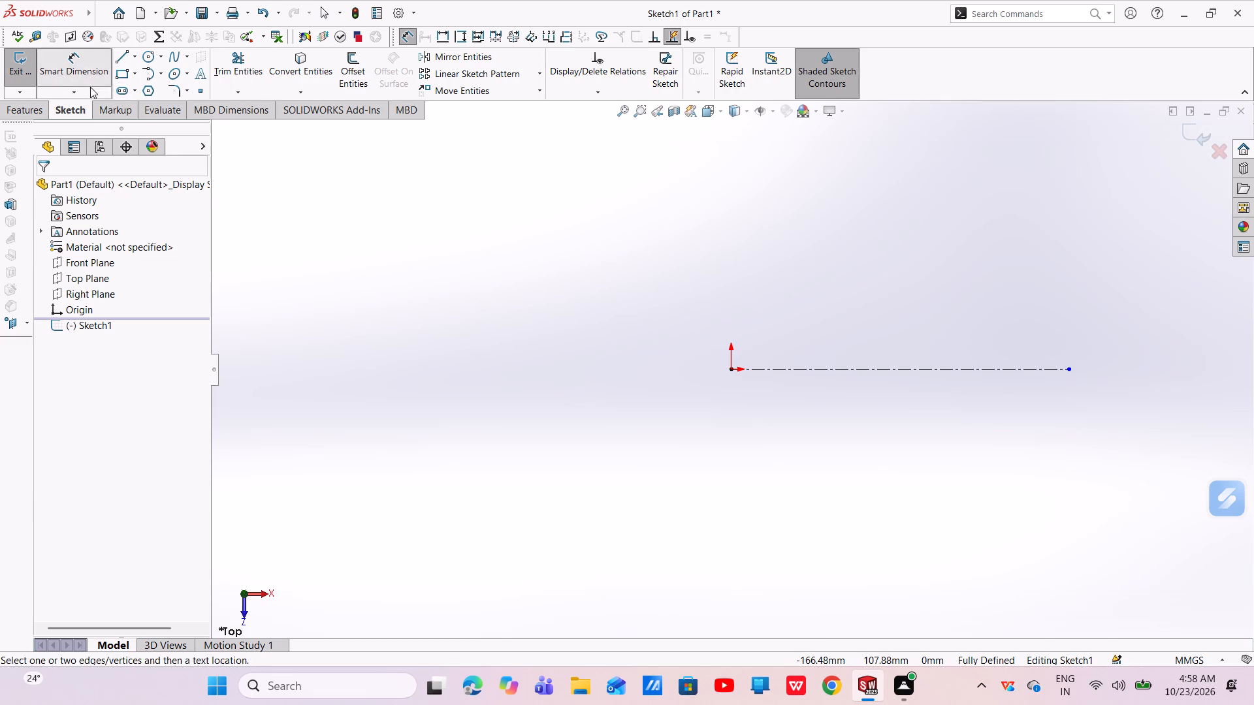
left_click(871, 371)
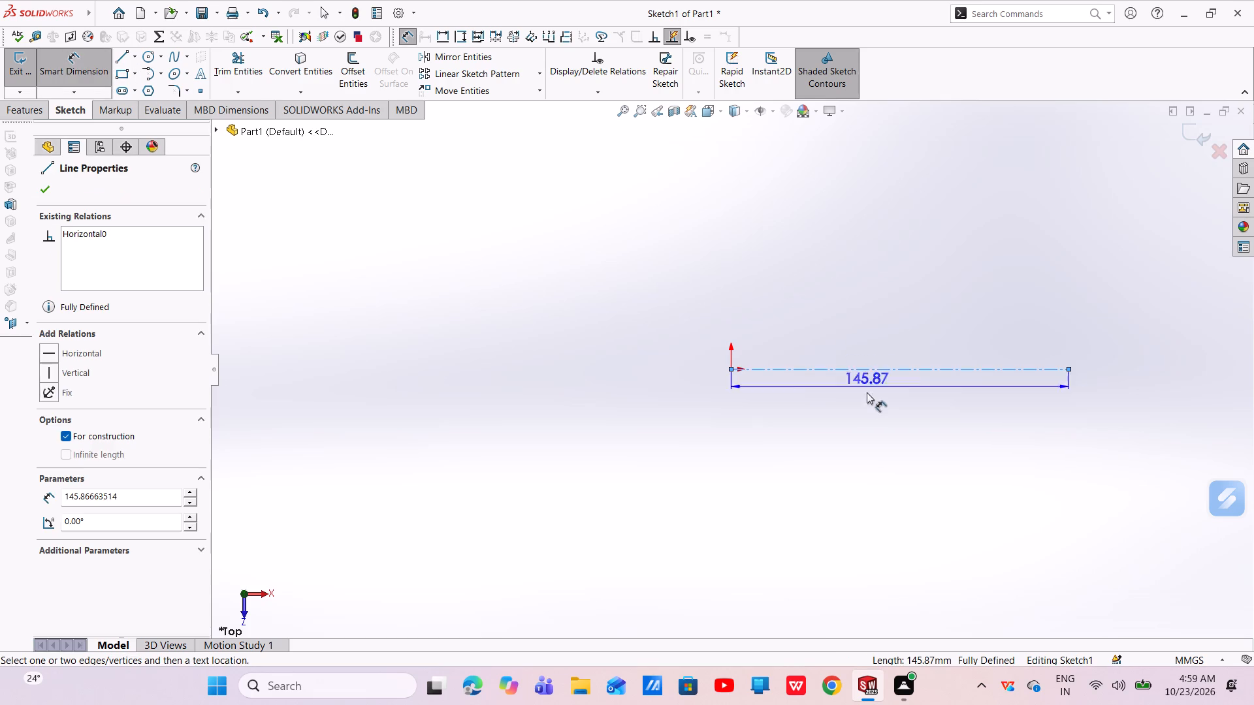
left_click(866, 427)
key("BackSpace")
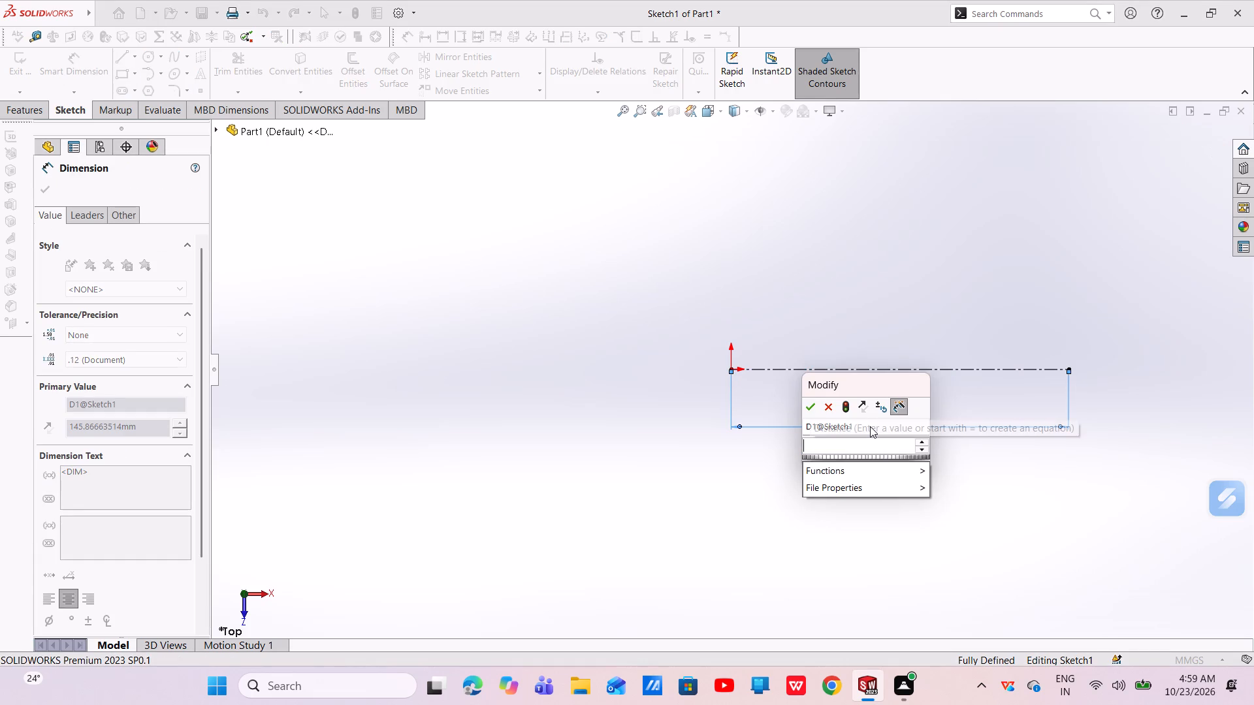
key("4")
type("83")
key("Return")
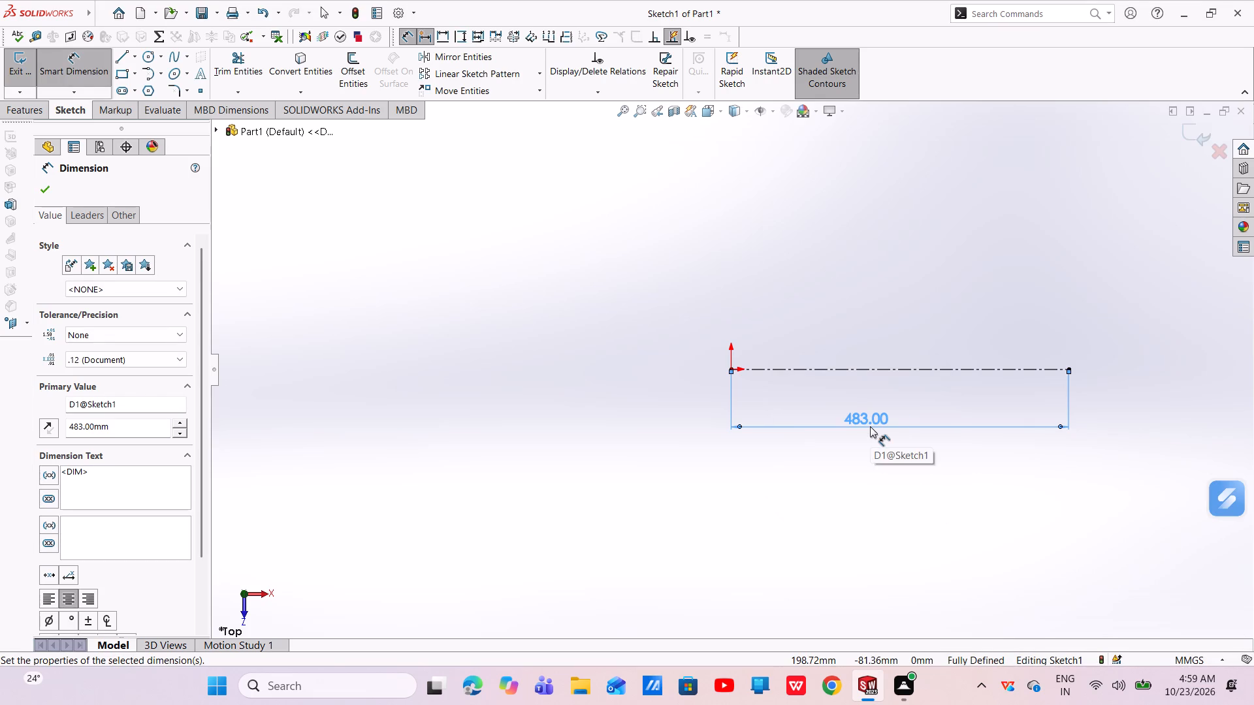
Sketch an open C-shaped line profile at the centerline's far end, with a vertical web about 311 mm long and flanges toward the origin.
left_click(123, 54)
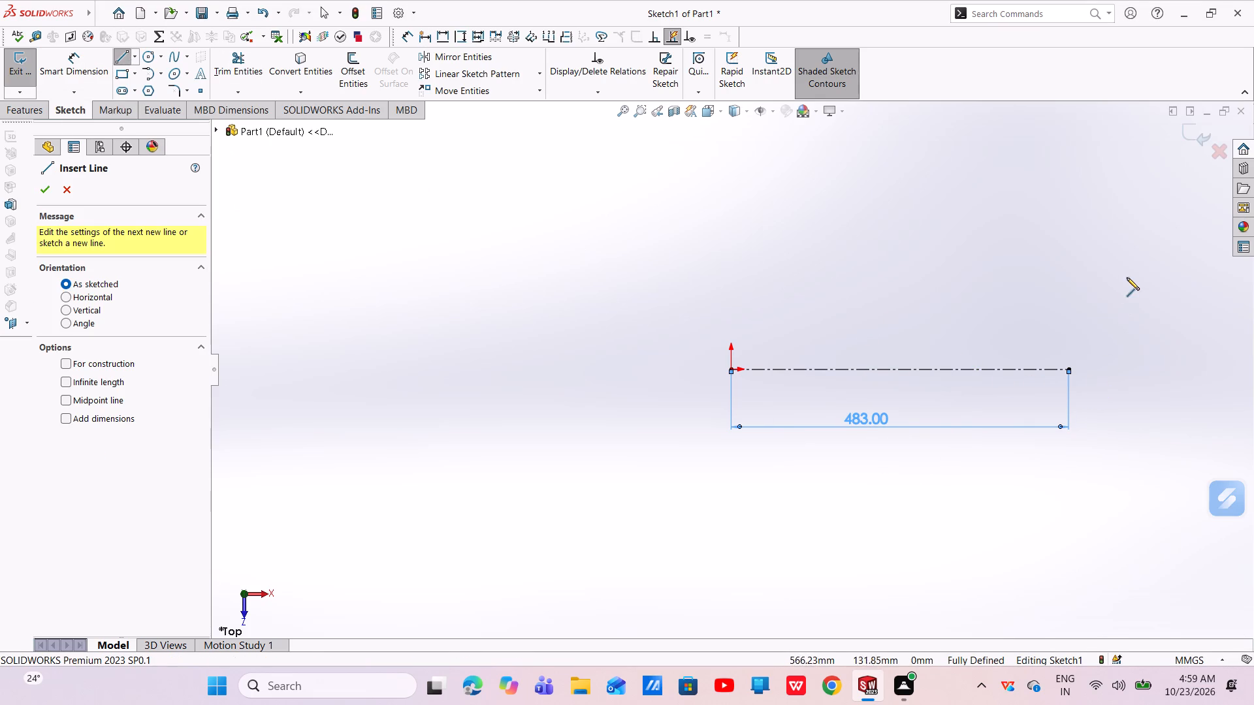
left_click(1037, 253)
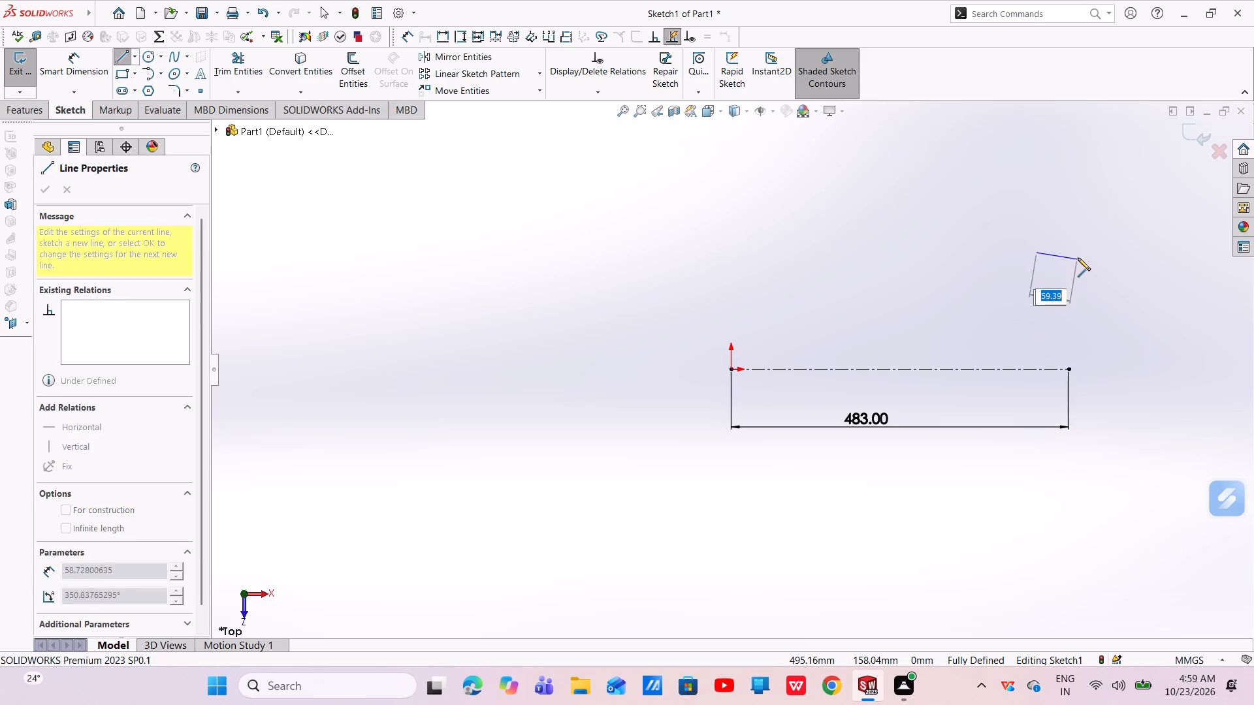
left_click(1068, 251)
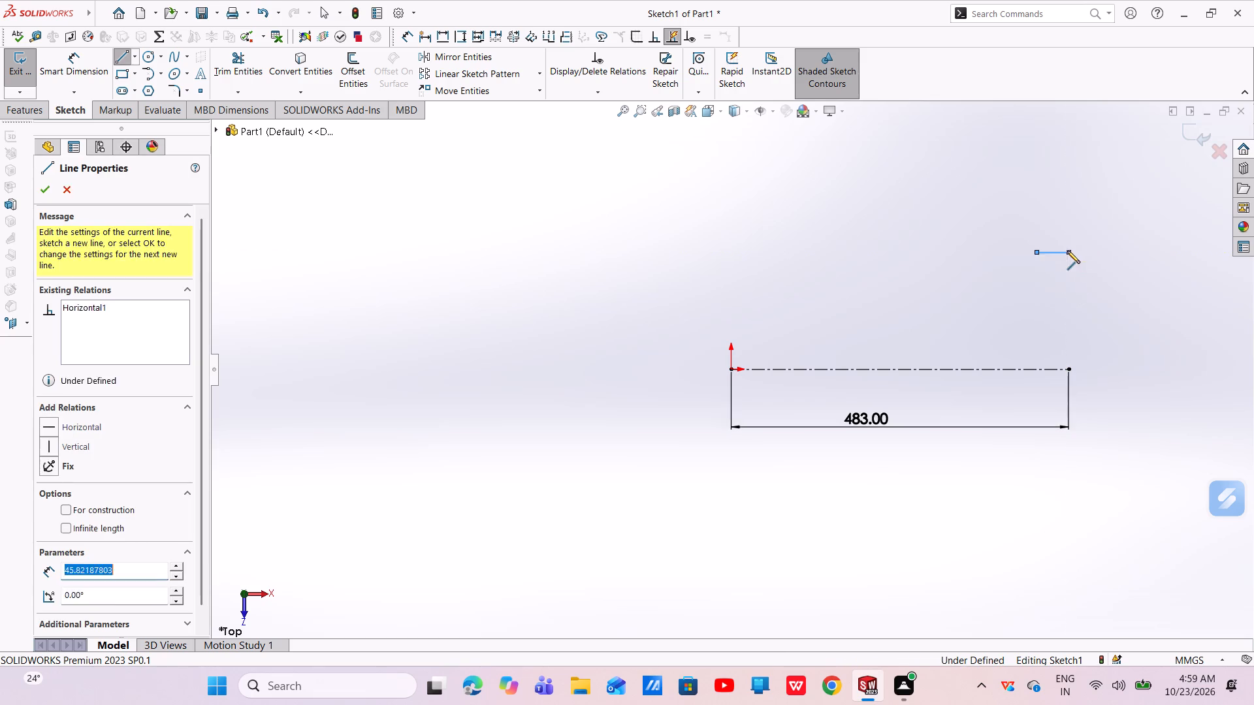
left_click(1069, 470)
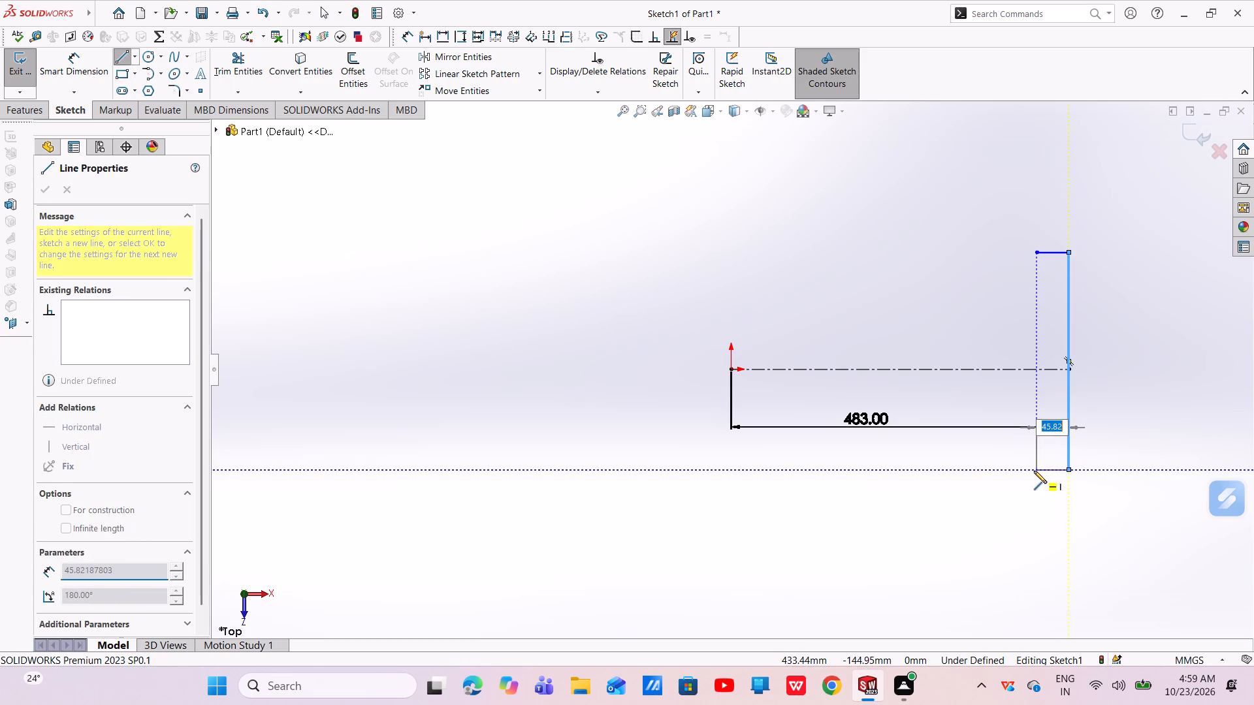
left_click(1034, 471)
right_click(1037, 469)
left_click(1053, 483)
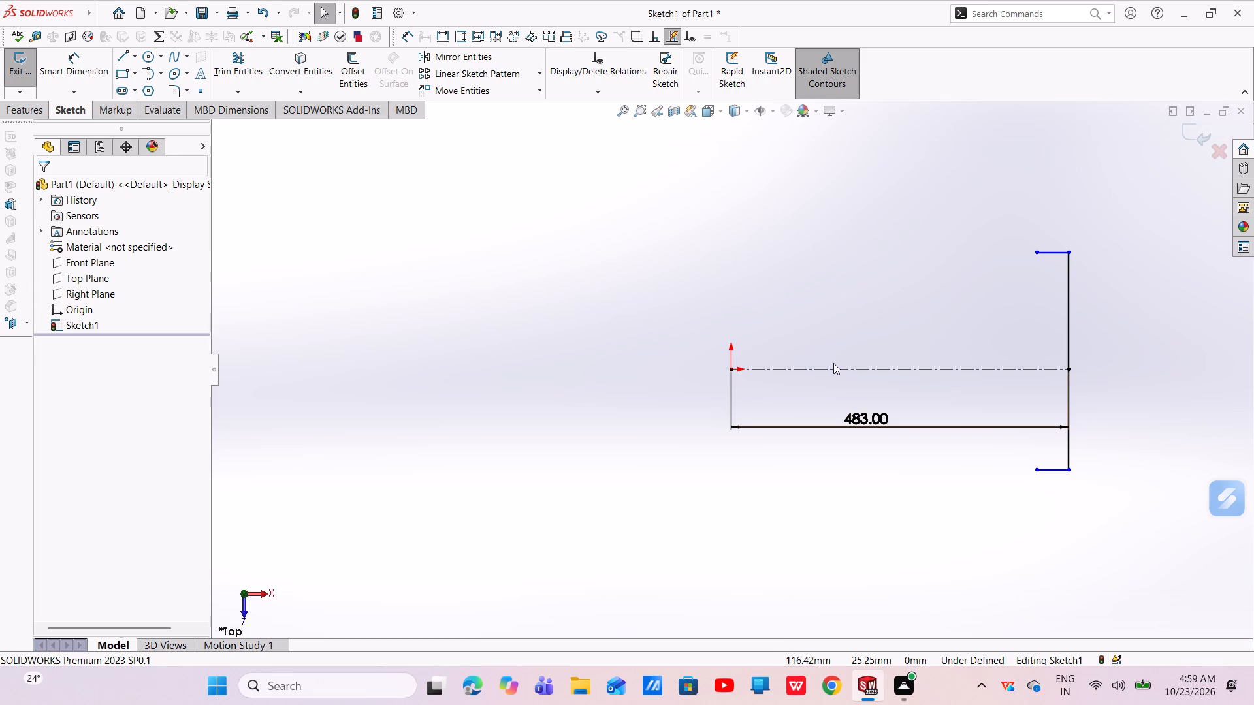
Save the part as 2.frame1.
left_click(202, 15)
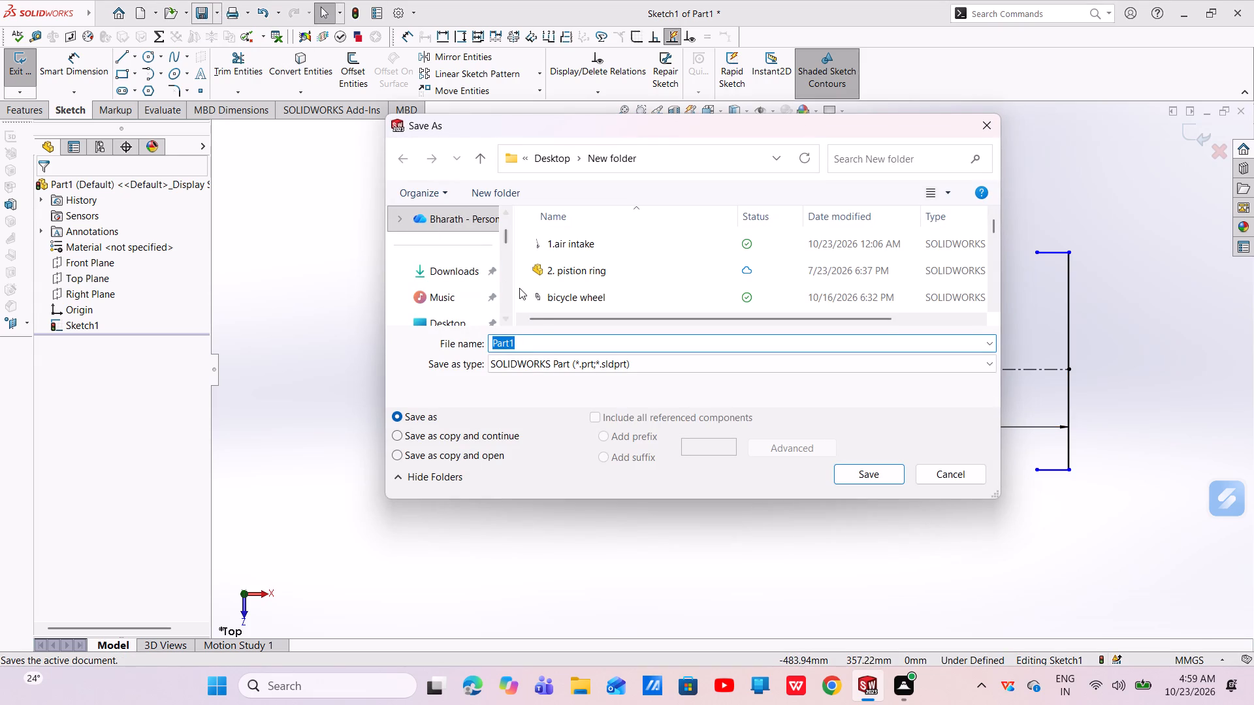
key("BackSpace")
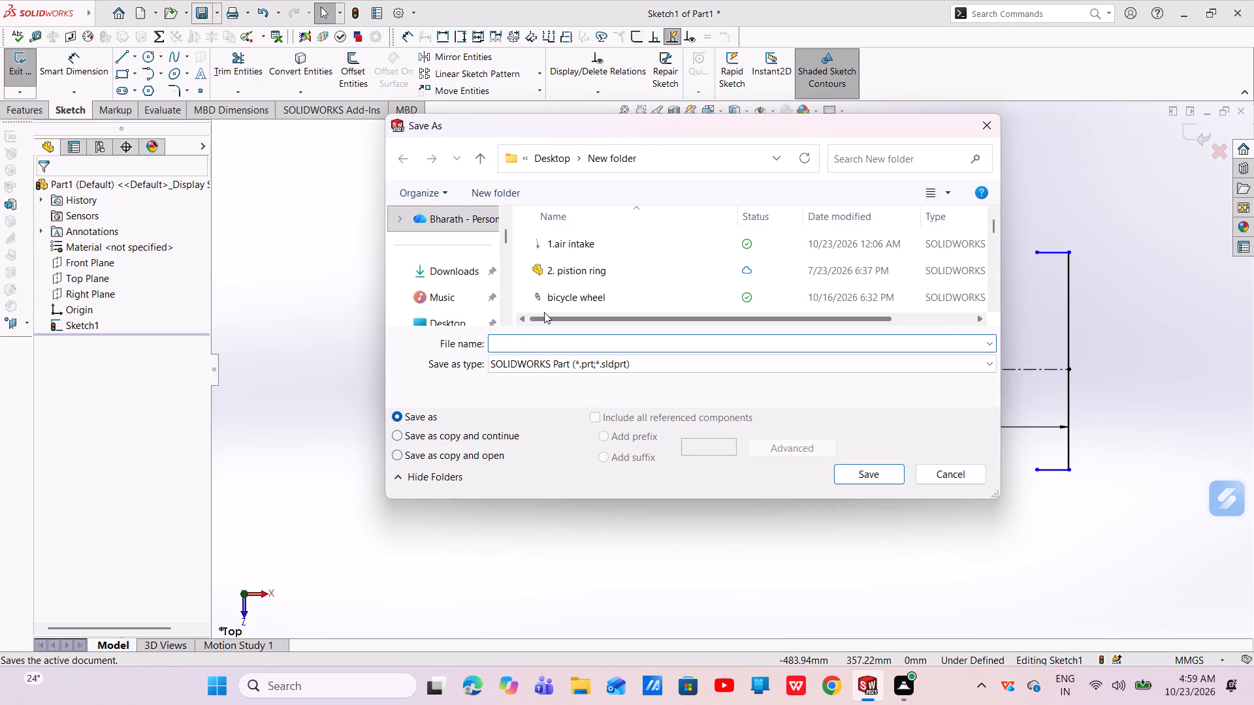
type("2.")
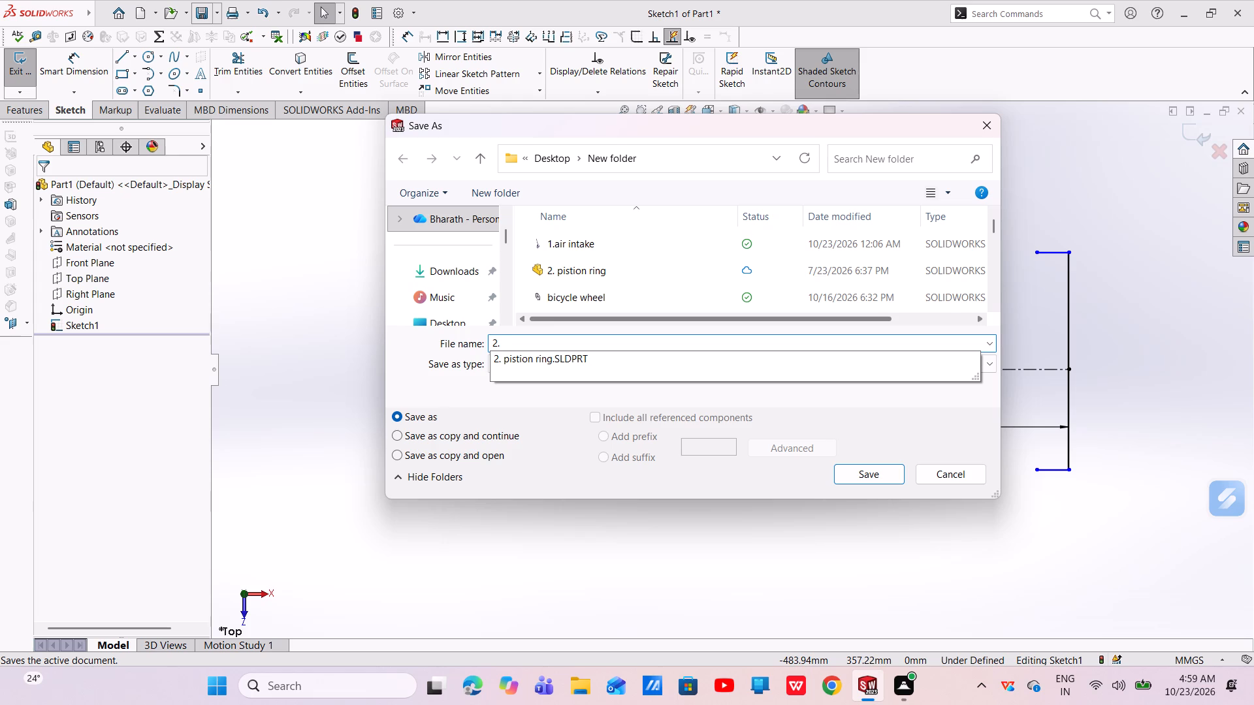
type("frame")
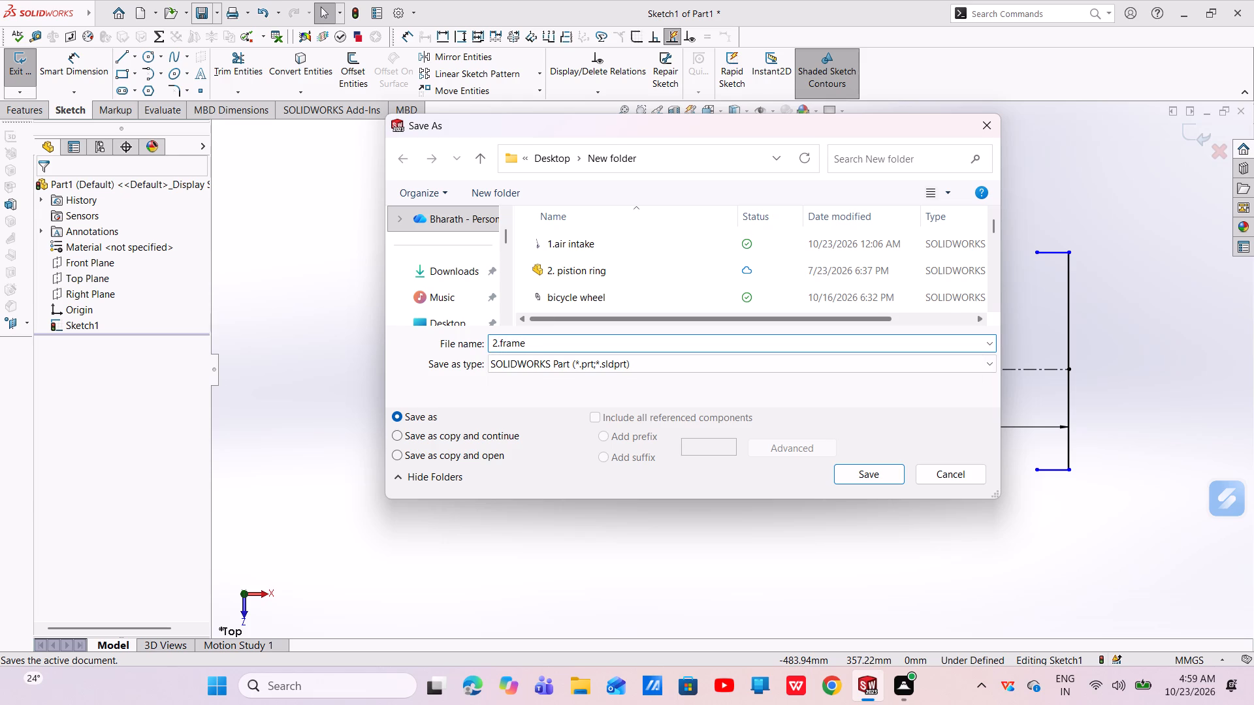
key("1")
key("Return")
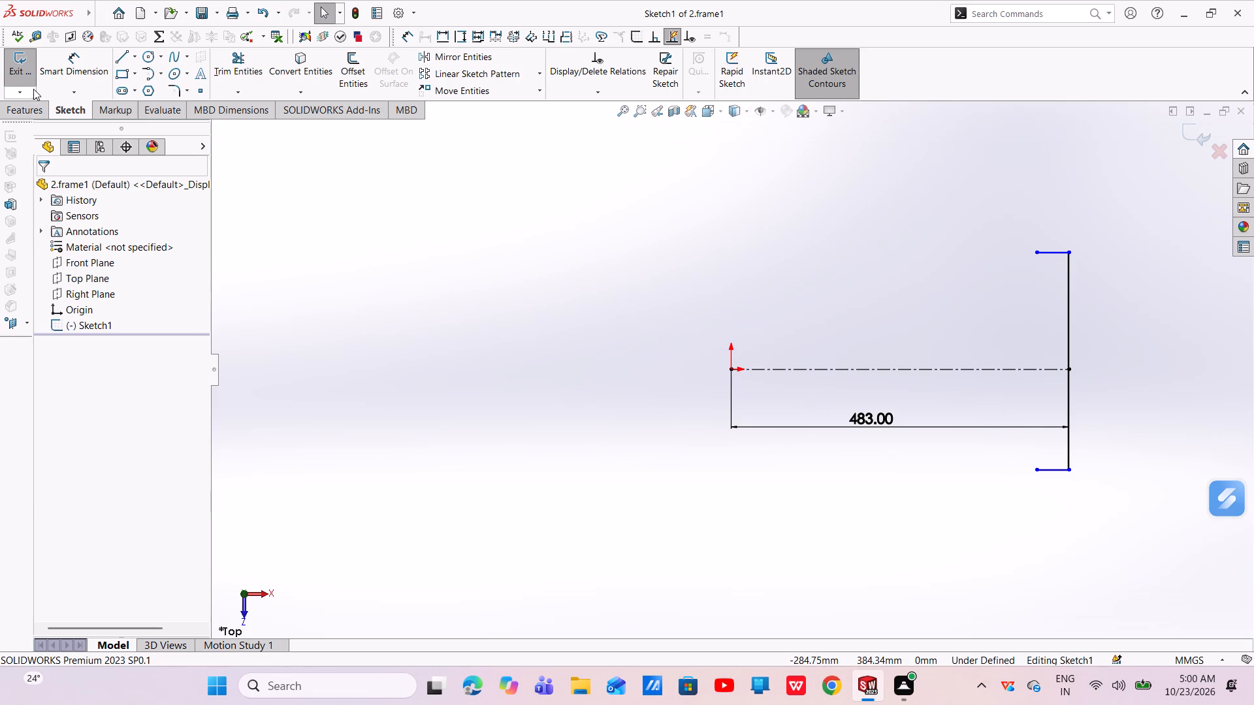
Dimension the vertical web line of the C-shaped profile to 200 mm.
left_click(75, 72)
left_click(1070, 307)
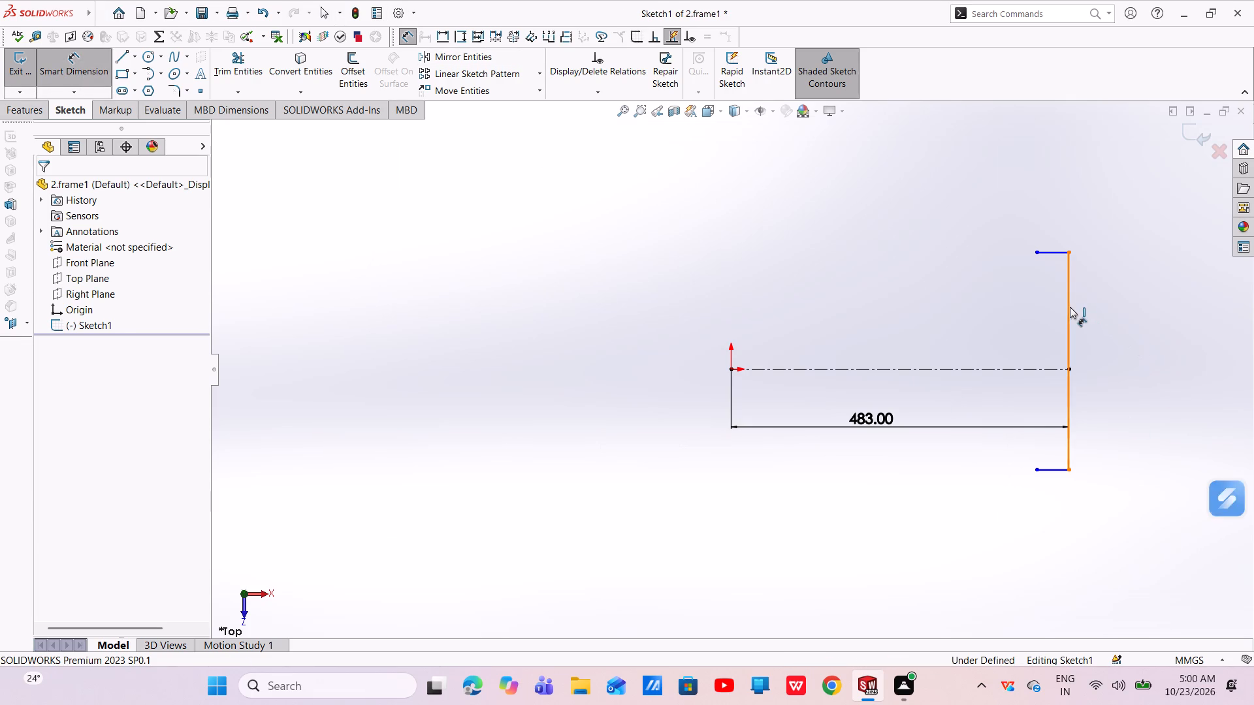
left_click(1136, 346)
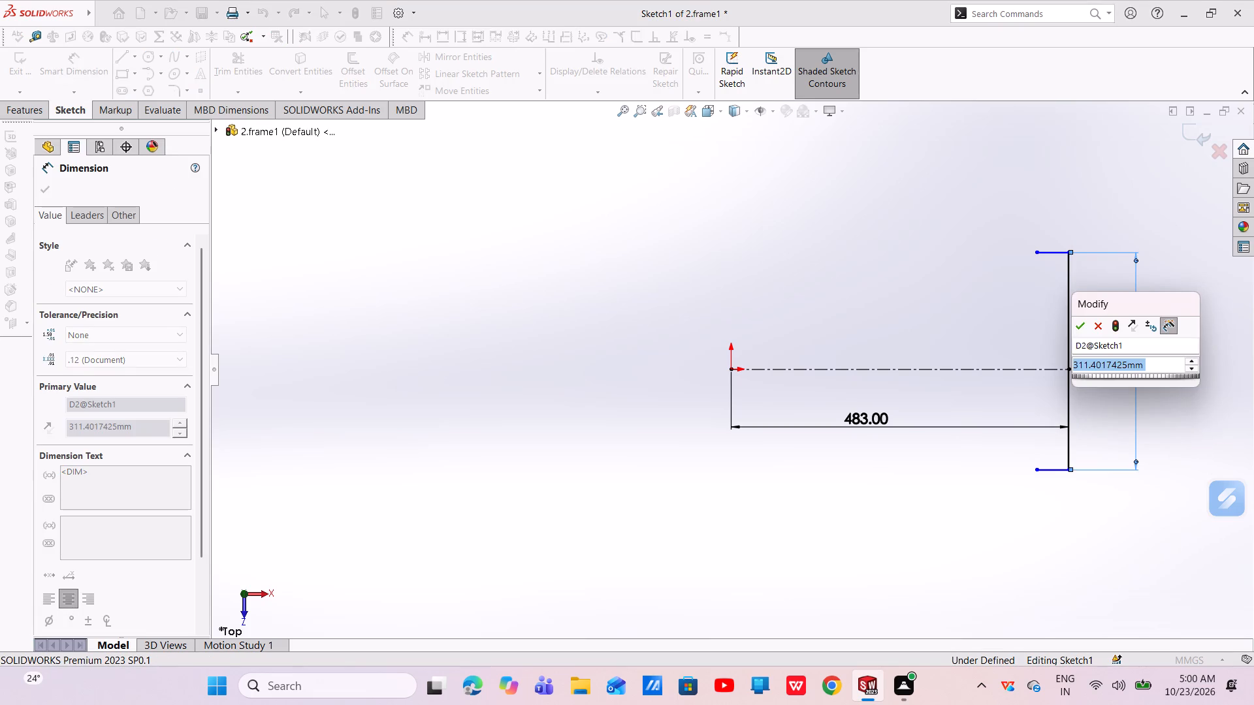
key("BackSpace")
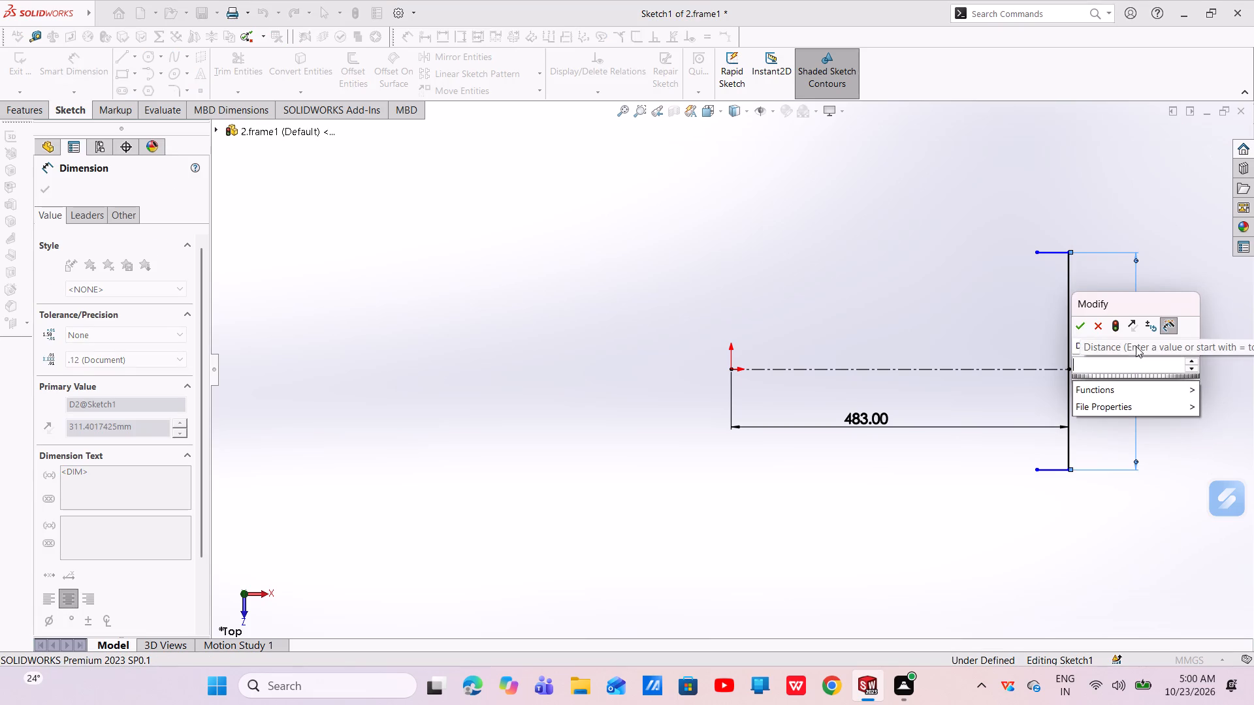
type("20")
key("0")
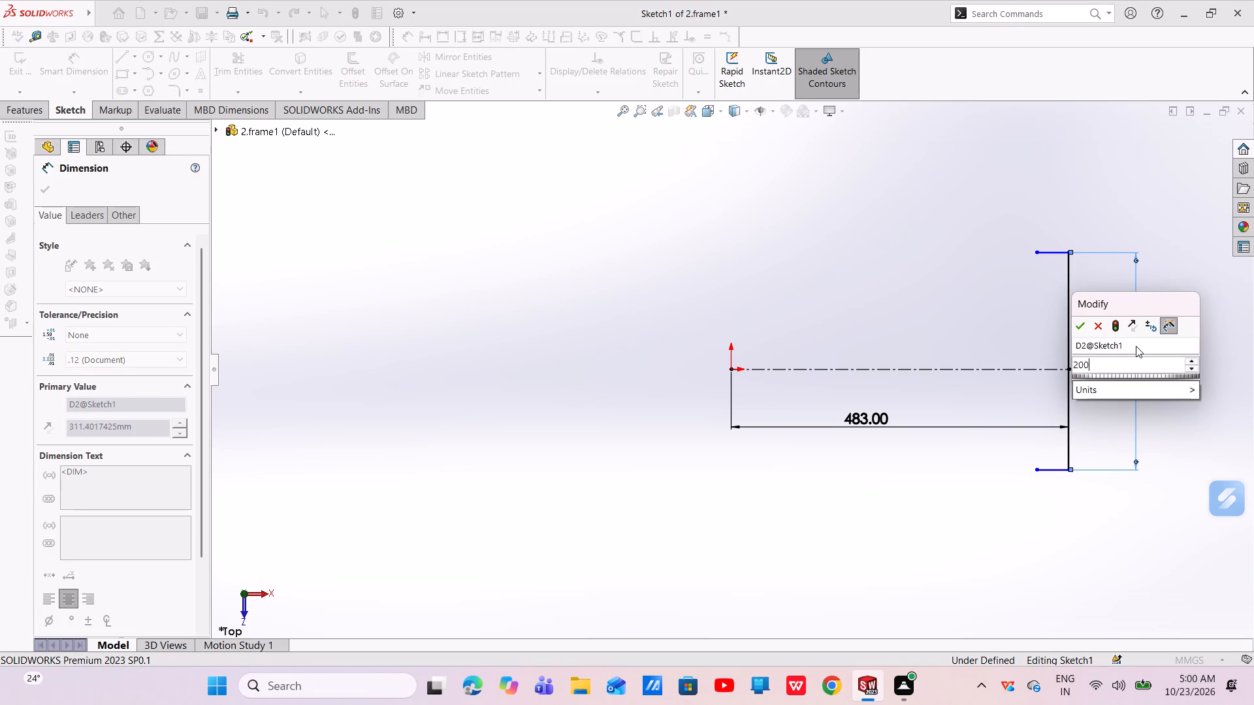
key("Return")
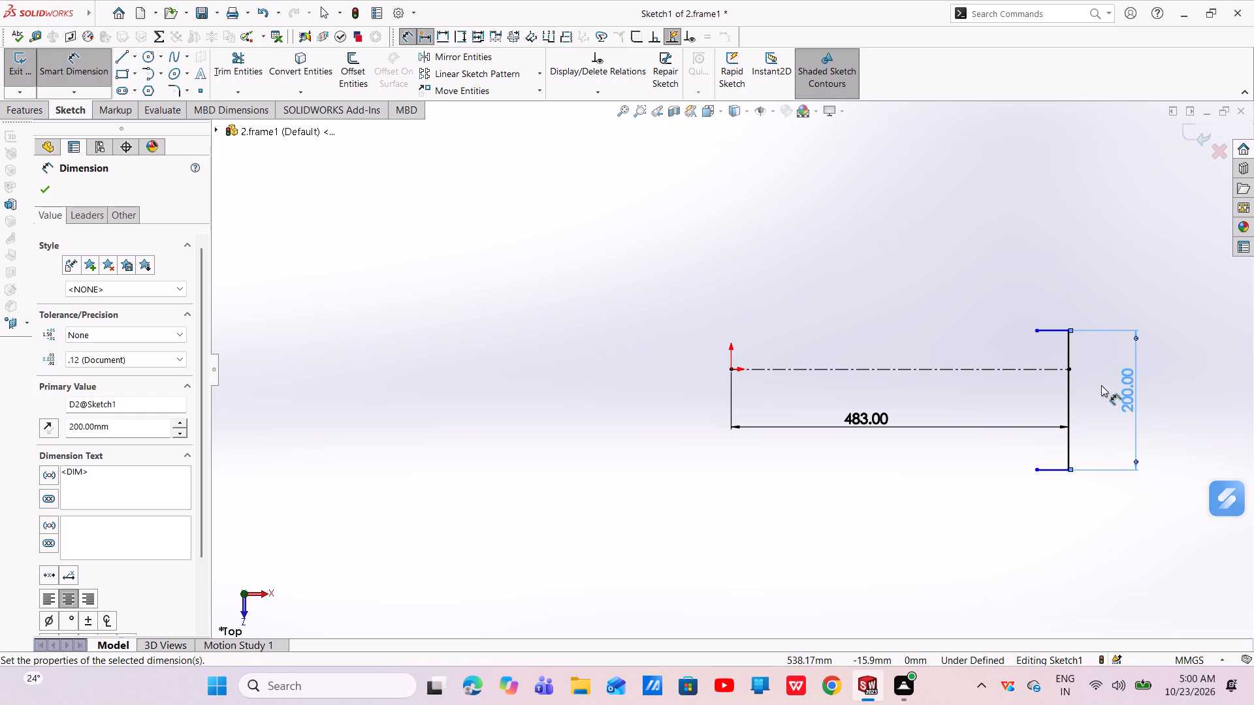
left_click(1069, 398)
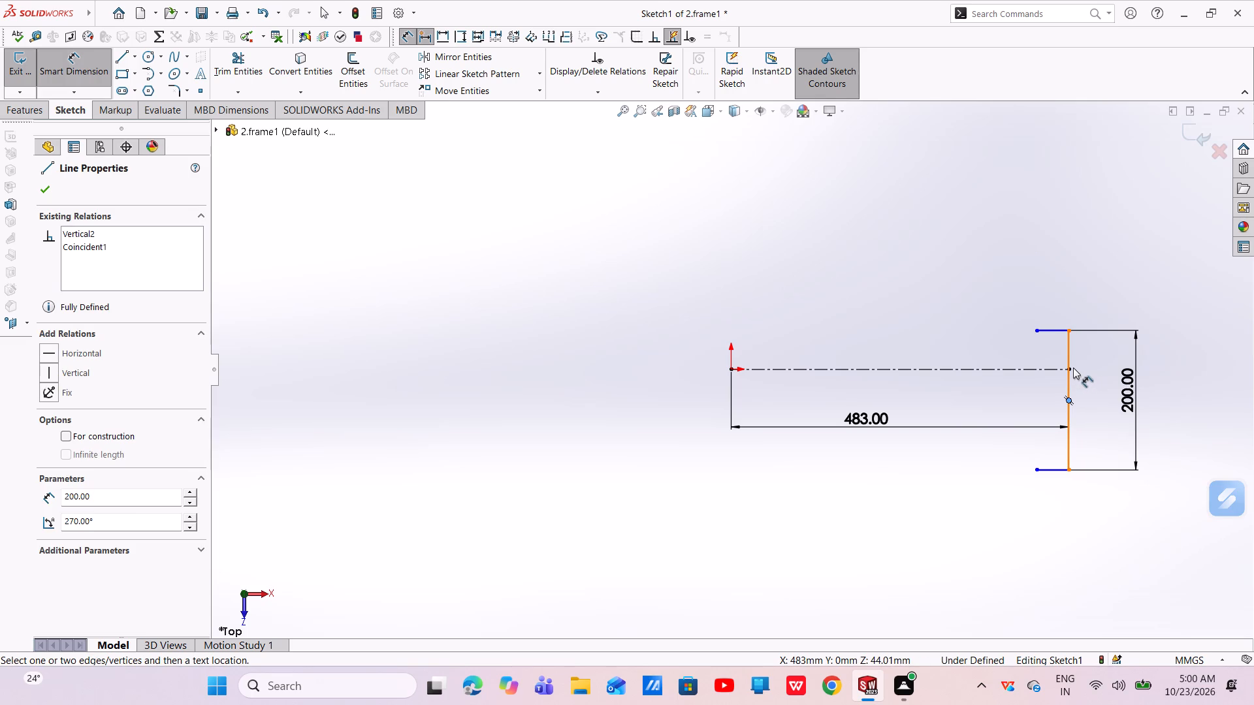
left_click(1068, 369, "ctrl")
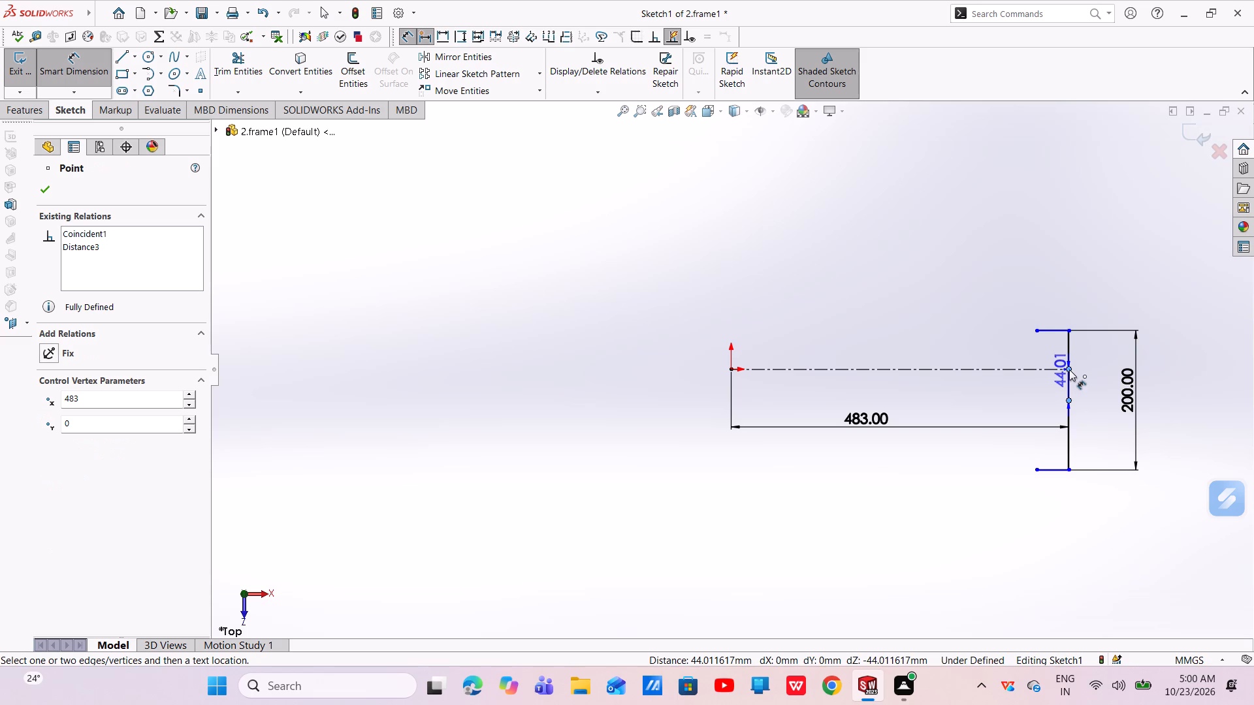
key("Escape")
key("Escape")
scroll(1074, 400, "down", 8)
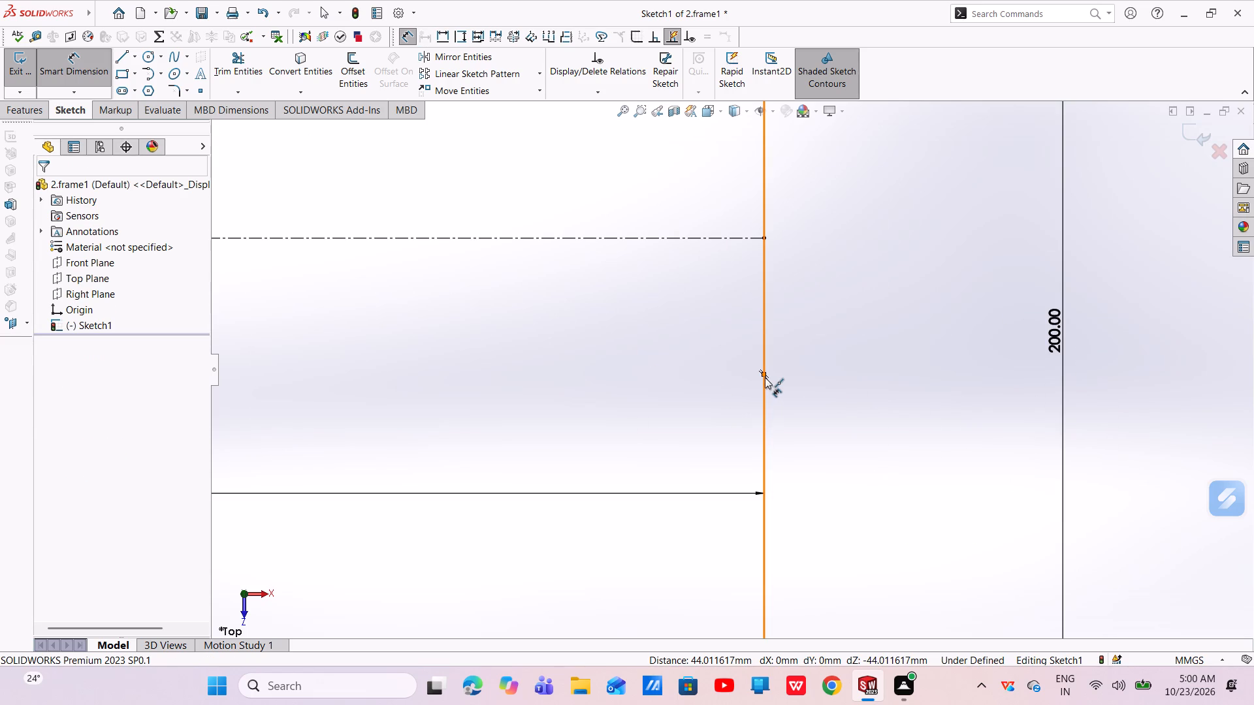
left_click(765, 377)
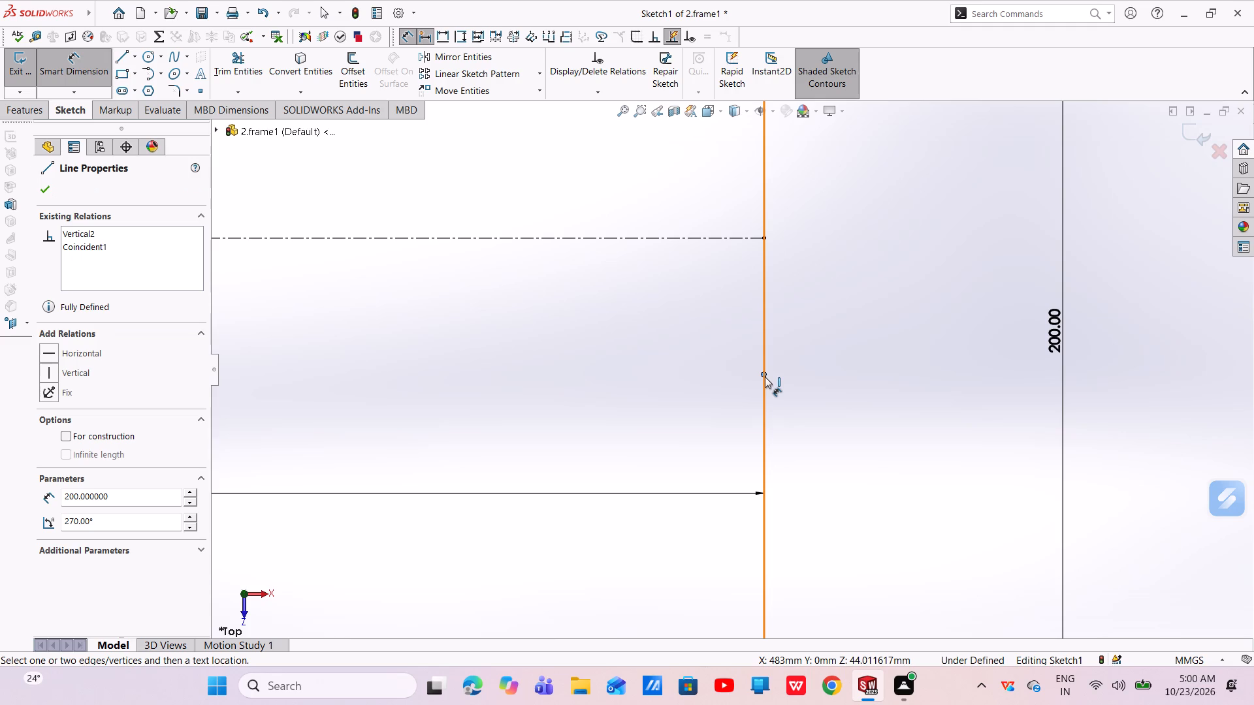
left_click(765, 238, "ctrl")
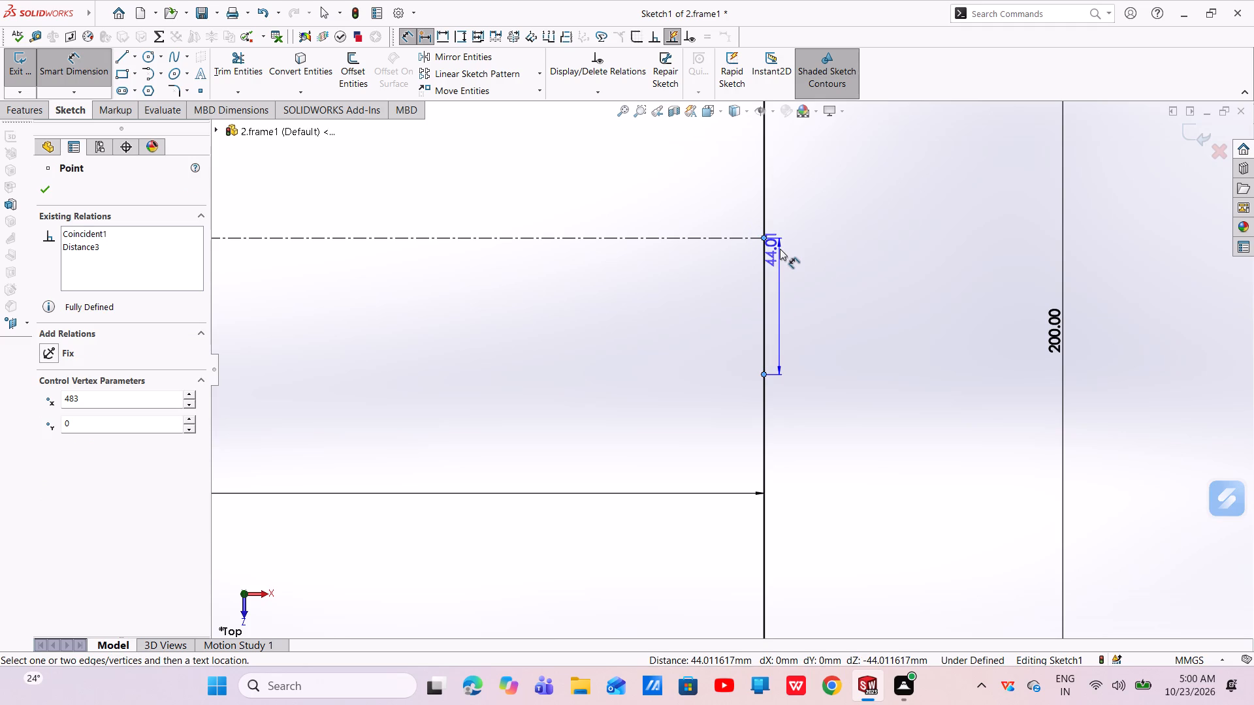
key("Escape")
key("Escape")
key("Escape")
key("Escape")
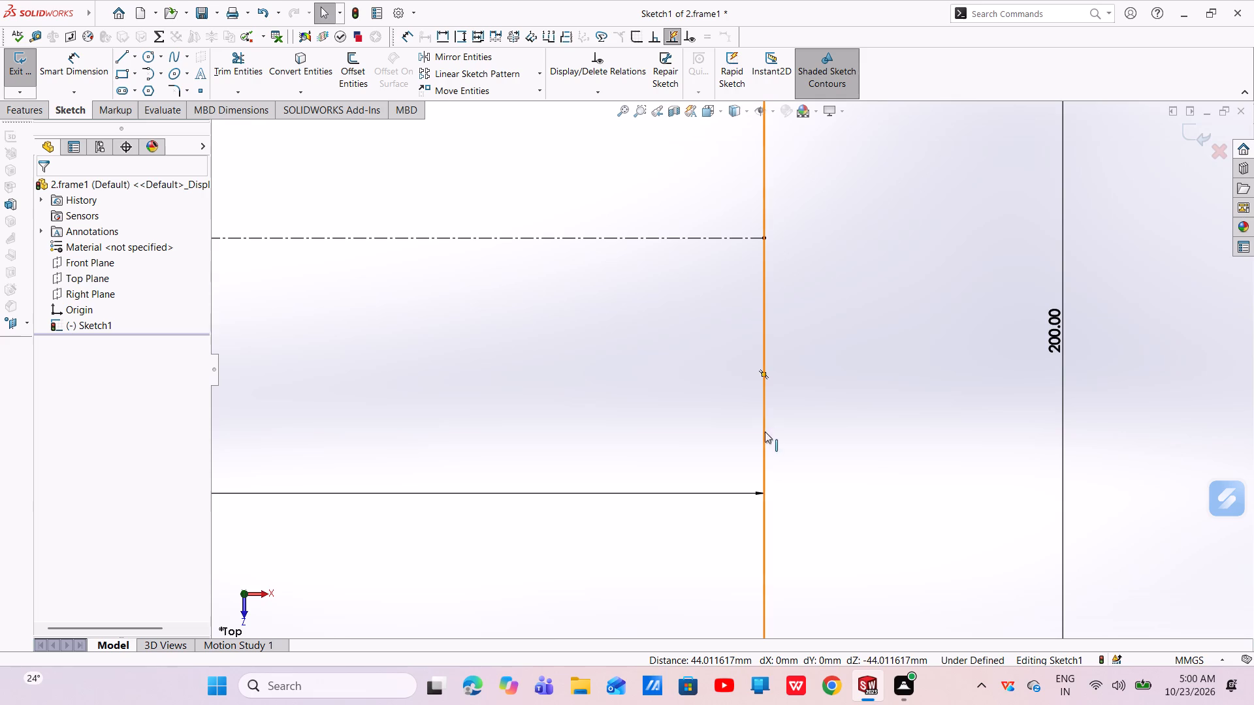
Add a coincident relation between the vertical web's midpoint and the centerline's far endpoint.
left_click(764, 373)
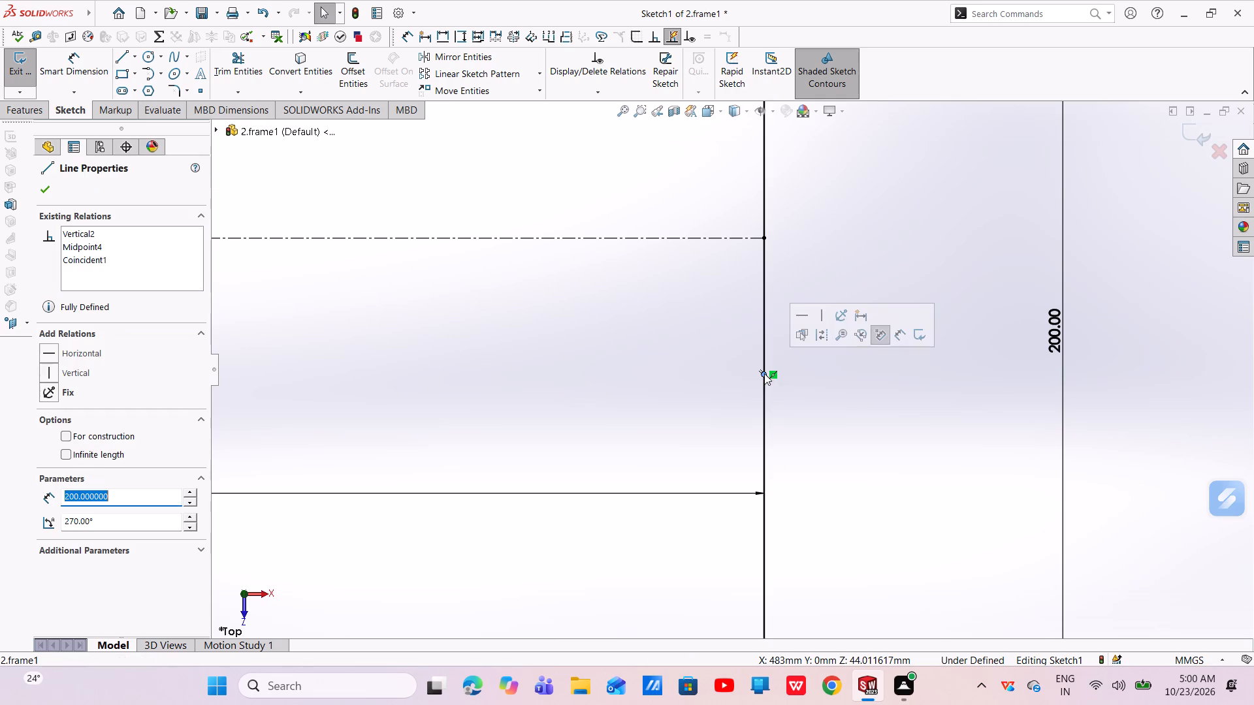
left_click(765, 240, "ctrl")
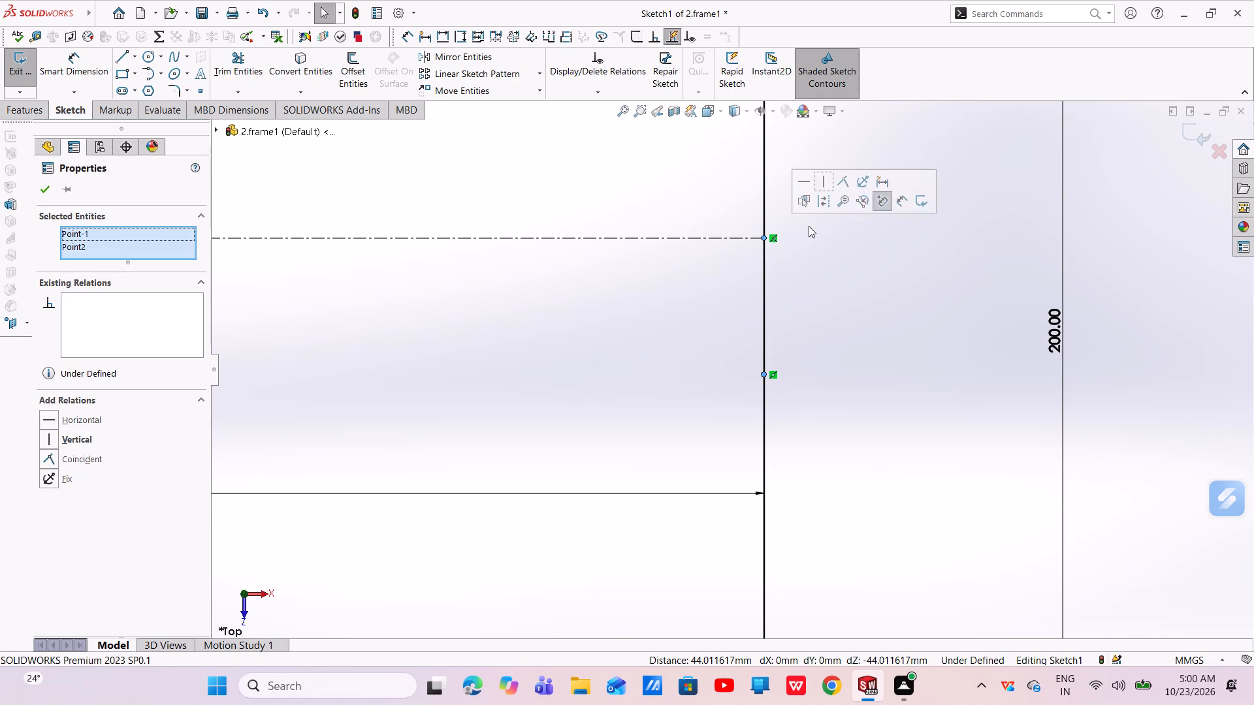
left_click(840, 180)
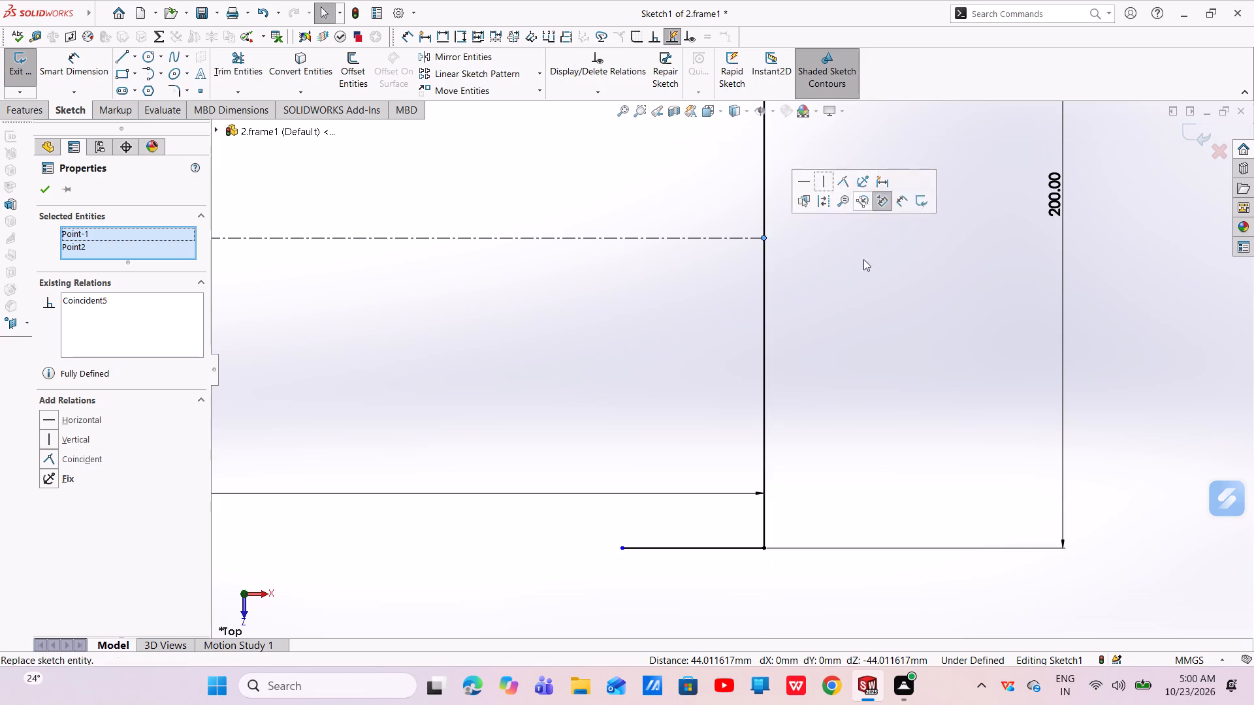
Add an equal relation between the upper and lower horizontal flange lines of the C-shaped profile.
scroll(865, 274, "up", 7)
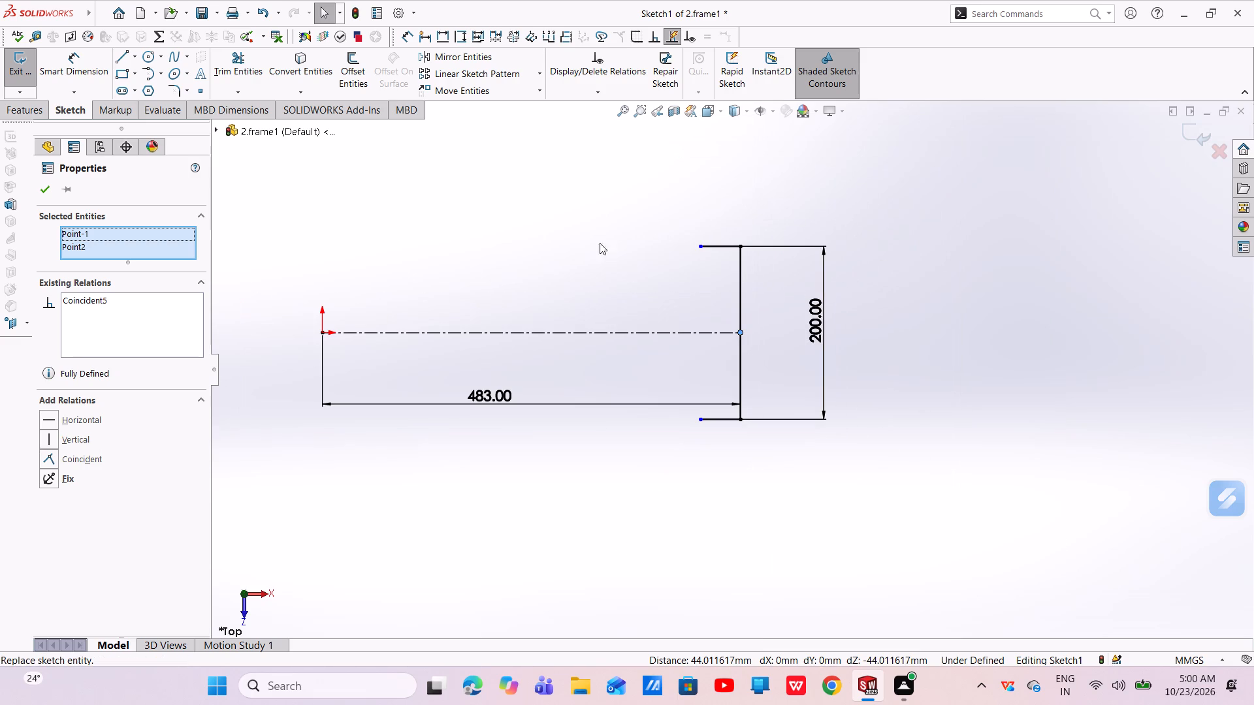
left_click(42, 186)
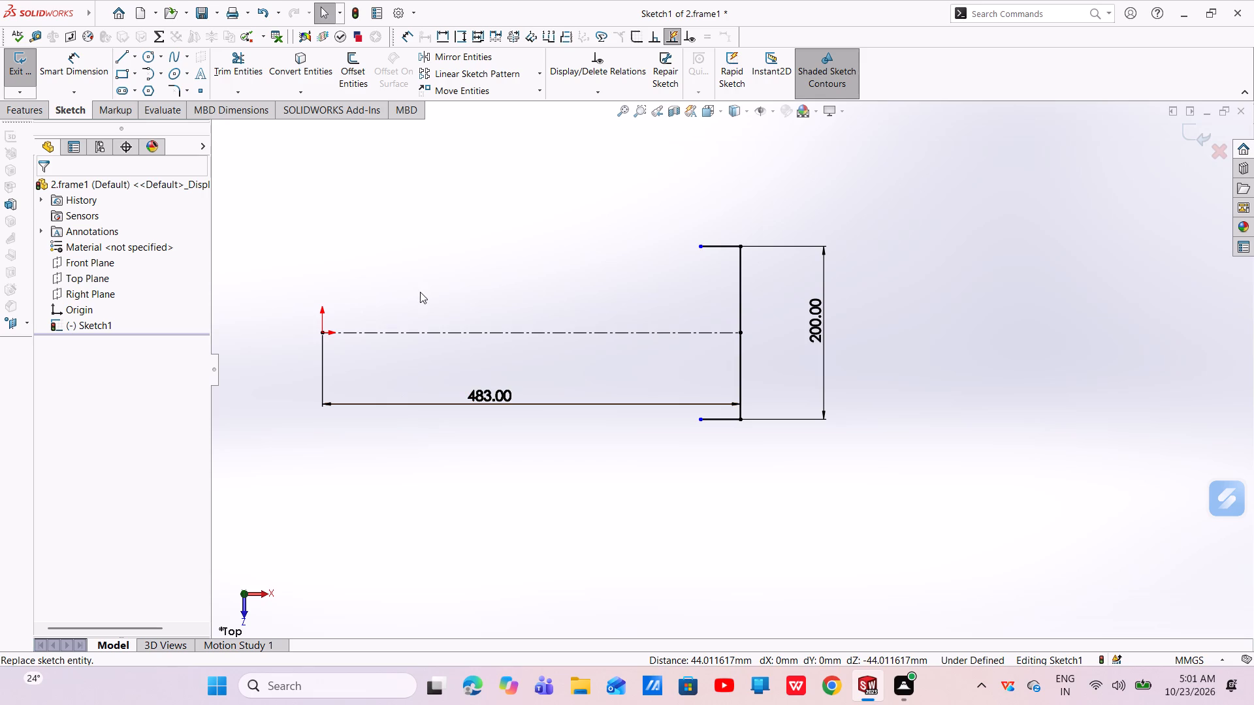
left_click(712, 247)
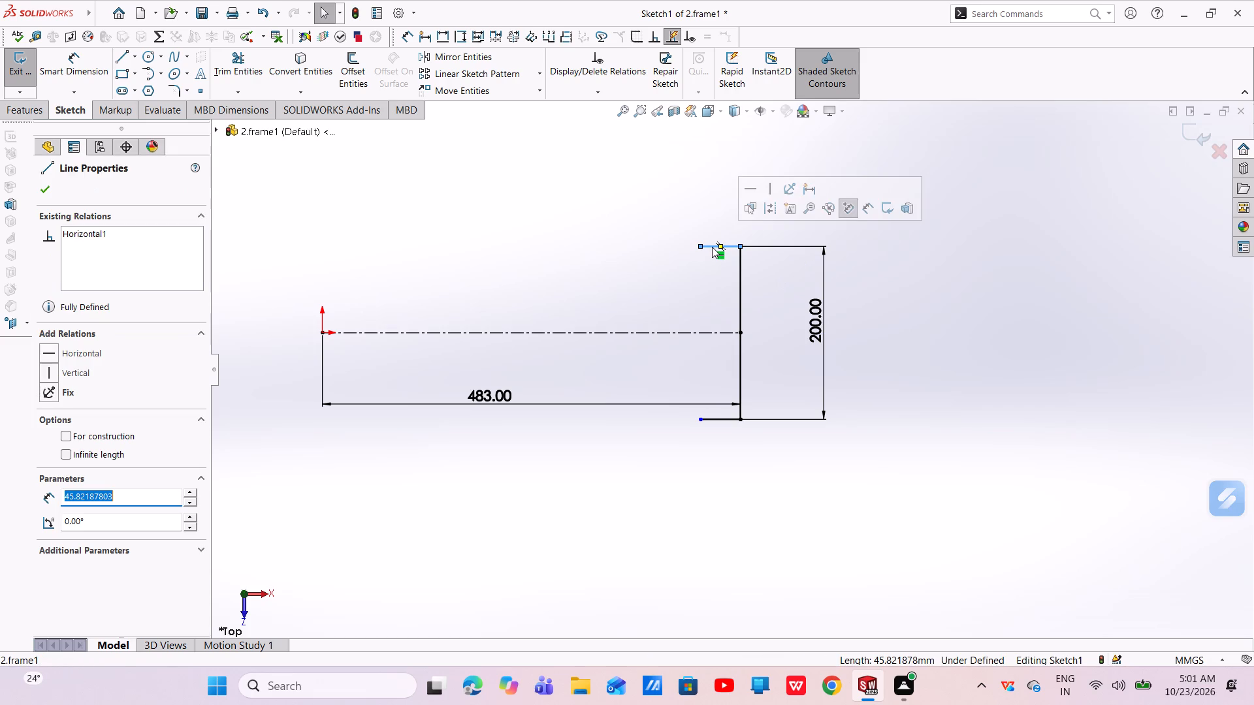
left_click(724, 421, "ctrl")
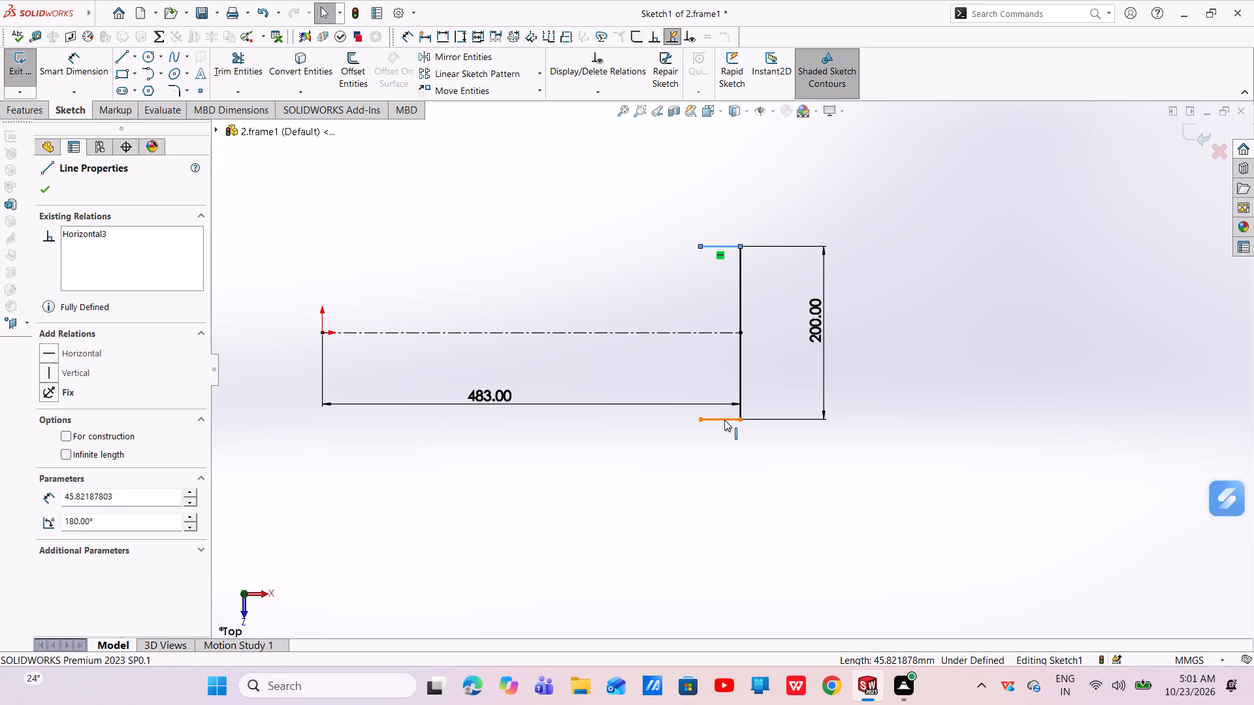
left_click(863, 359)
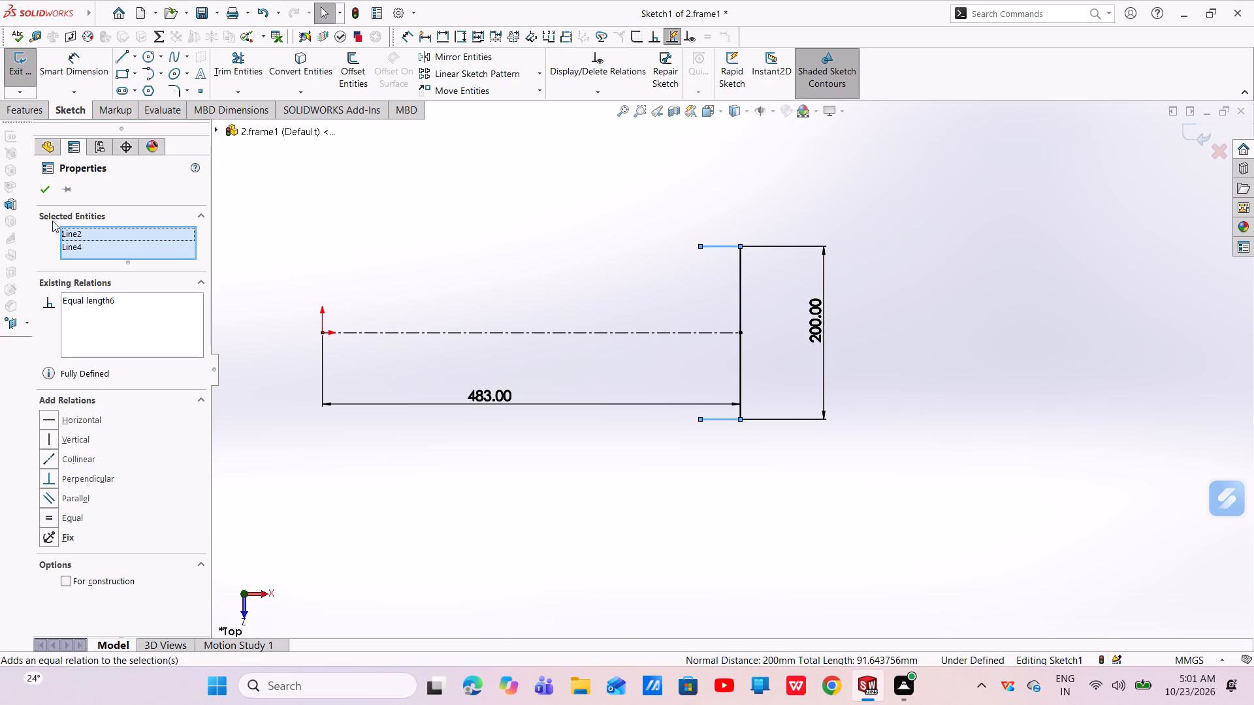
left_click(44, 194)
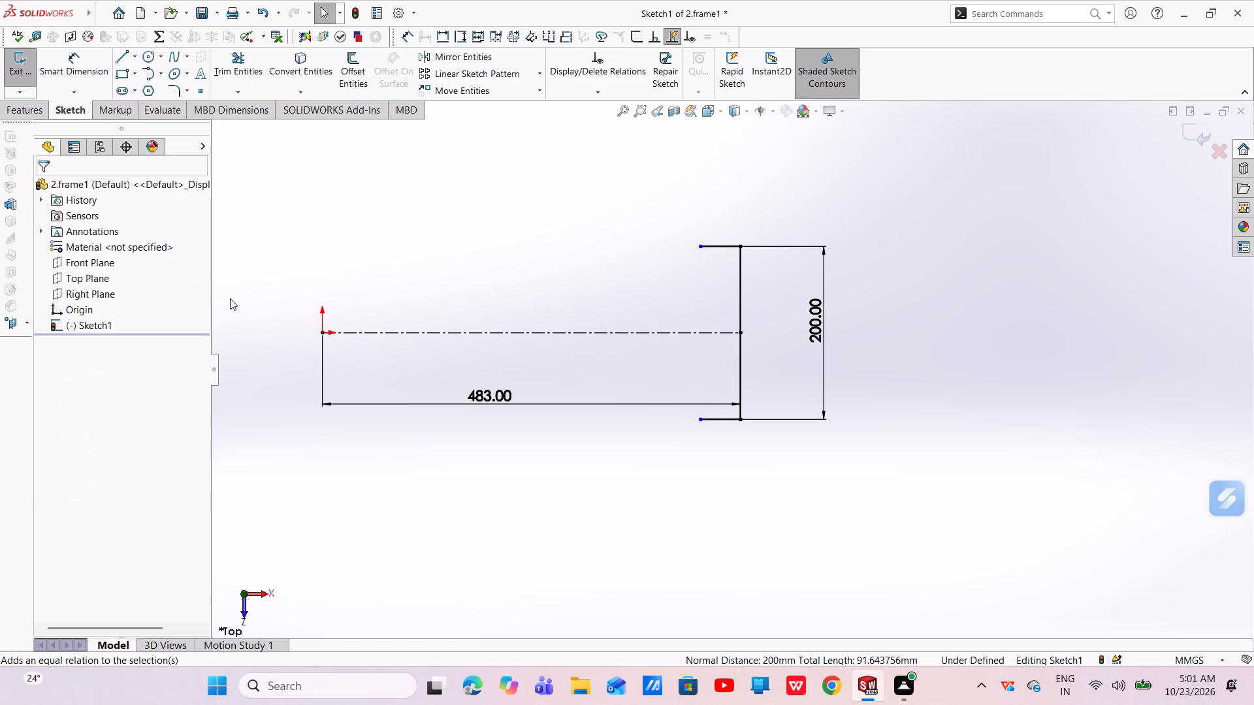
Dimension the upper flange line of the C-shaped profile to 63 mm.
left_click(98, 65)
left_click(714, 243)
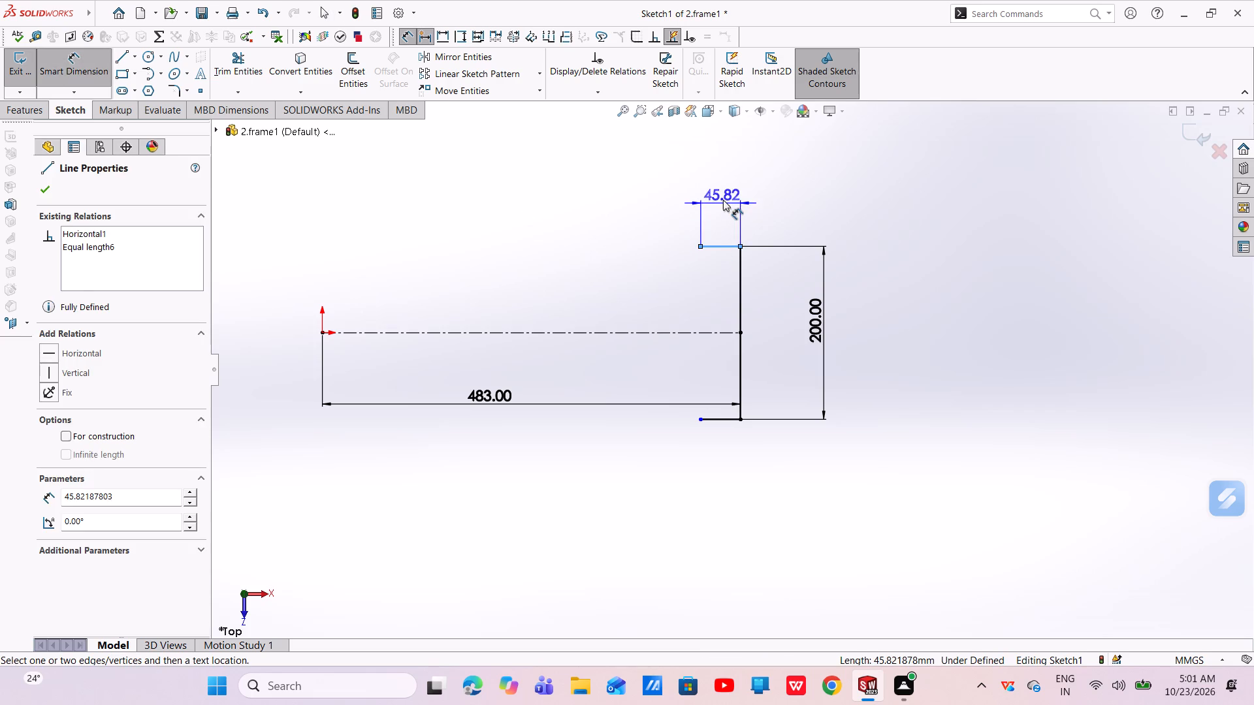
left_click(723, 200)
key("BackSpace")
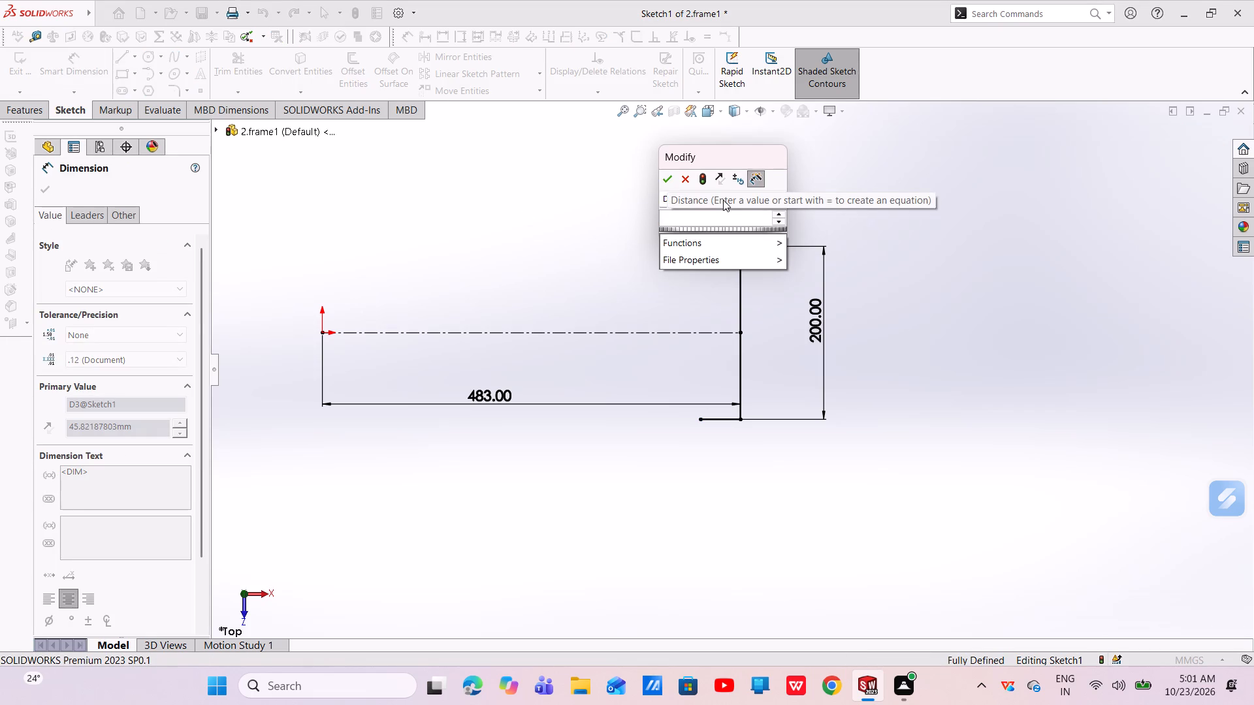
type("63")
key("Return")
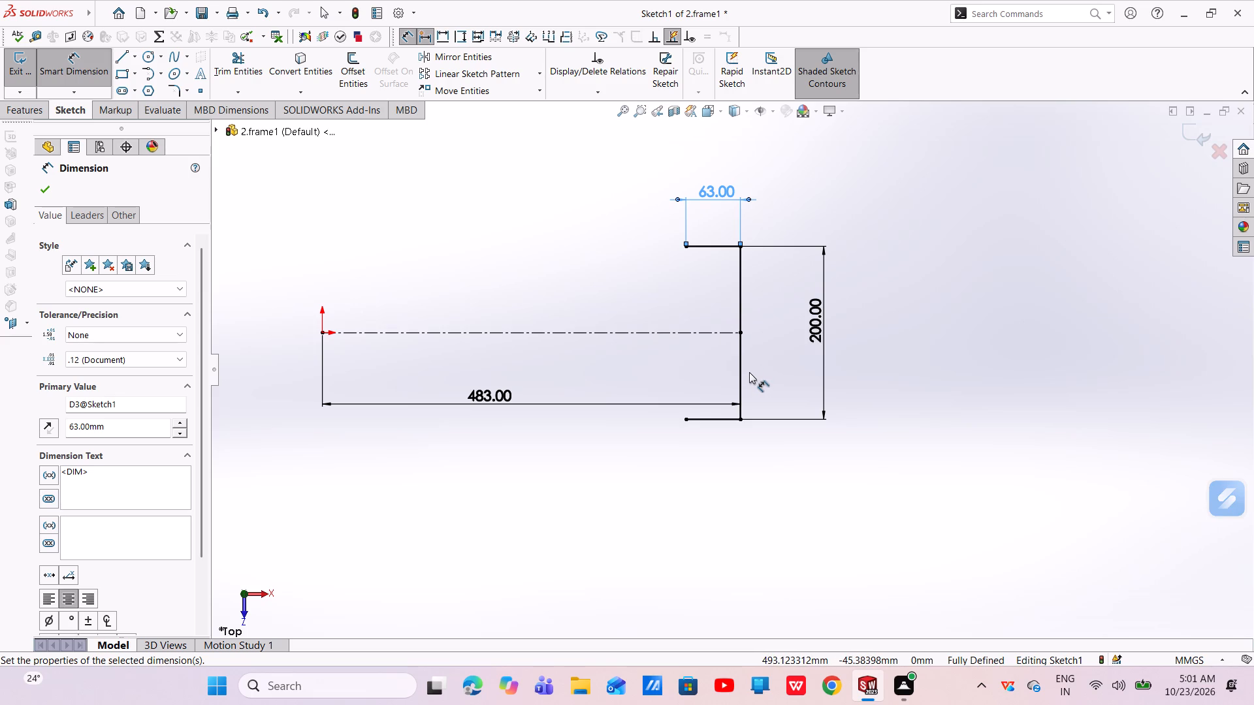
Add 10 mm sketch fillets to both corners where the flanges meet the vertical web, accepting the removal of conflicting relations.
left_click(176, 93)
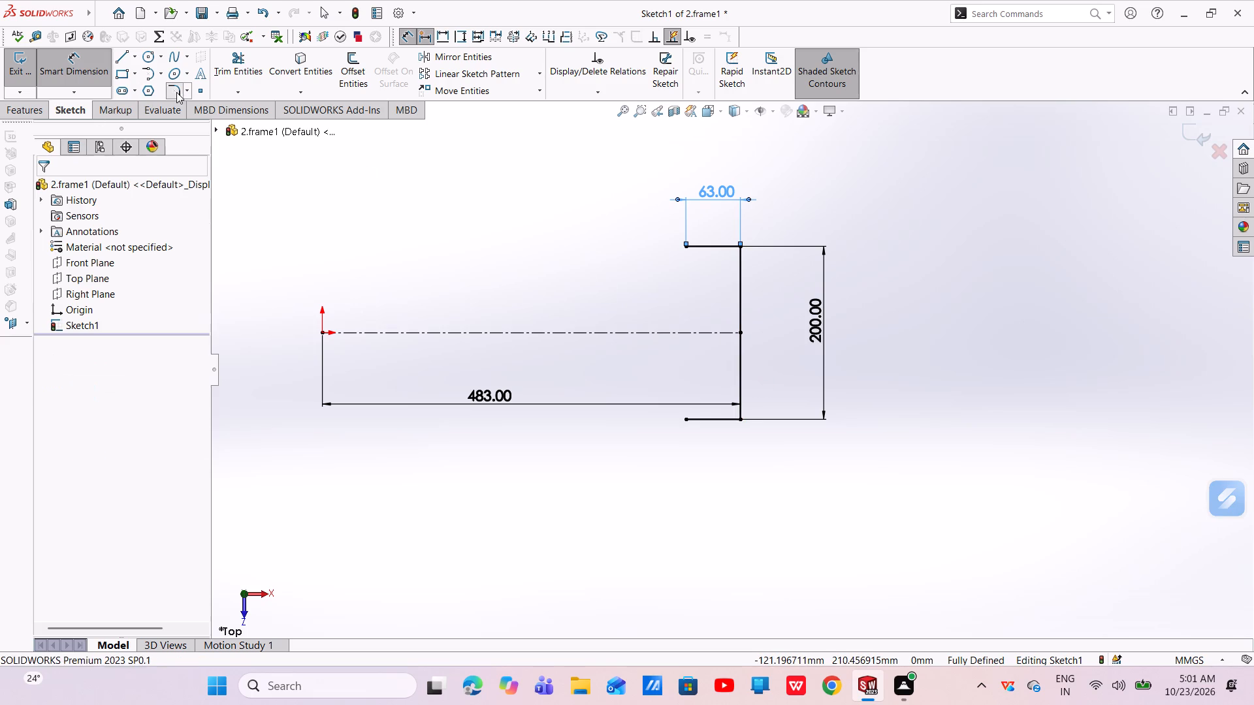
left_click(739, 246)
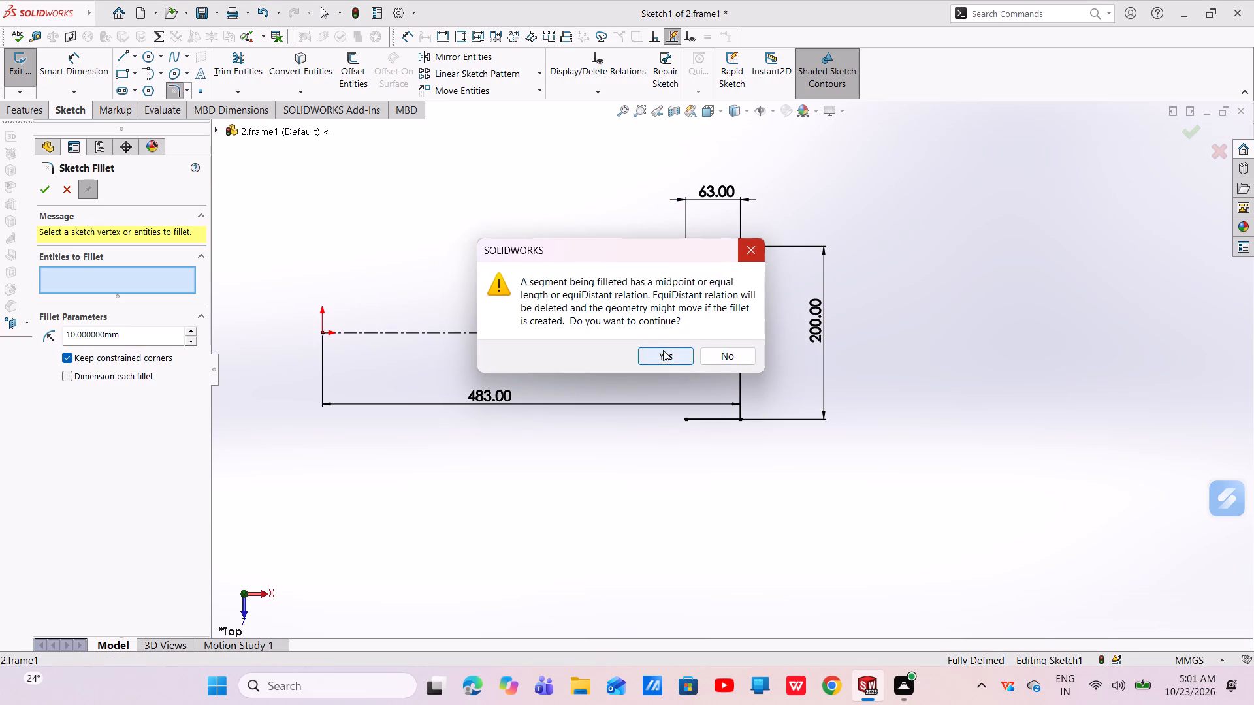
left_click(667, 354)
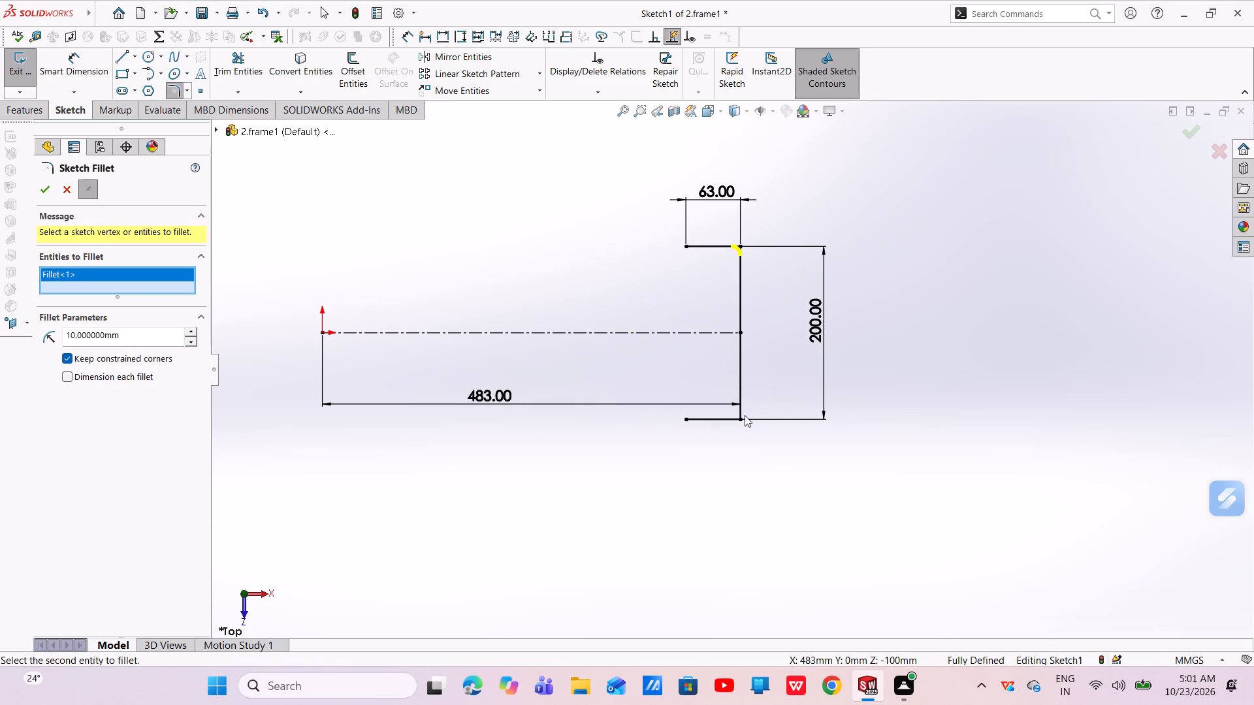
left_click(743, 419)
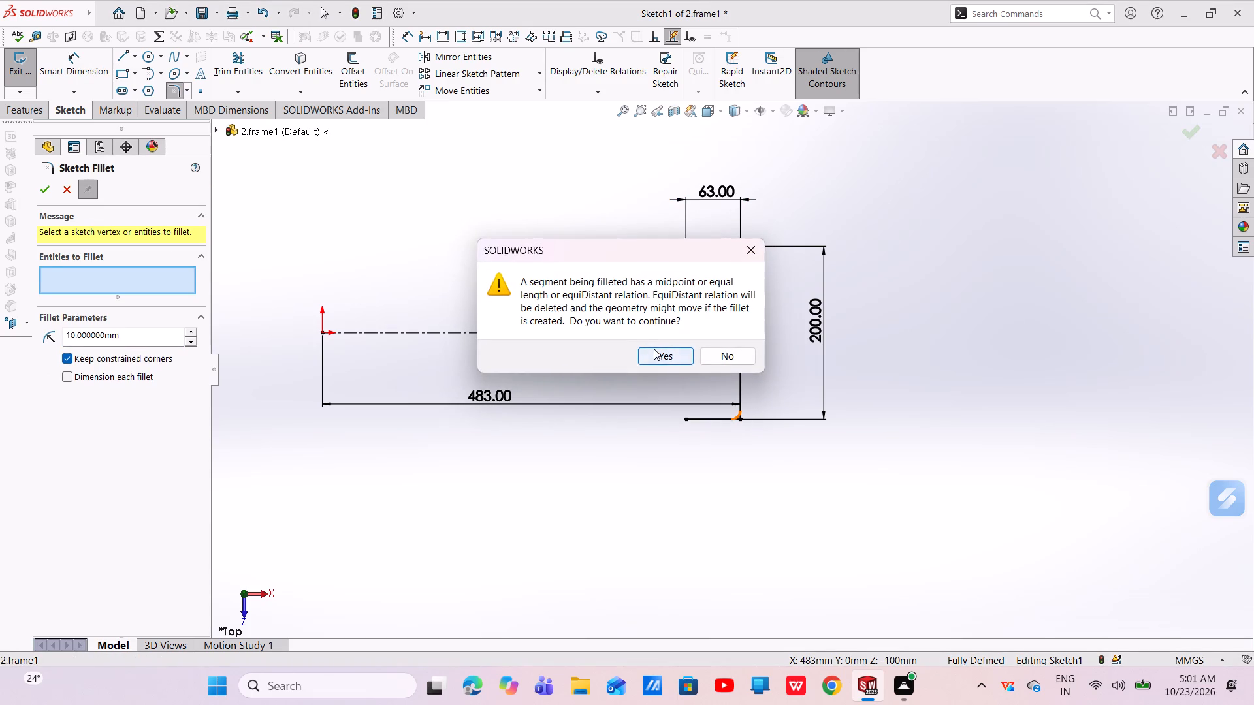
left_click(661, 354)
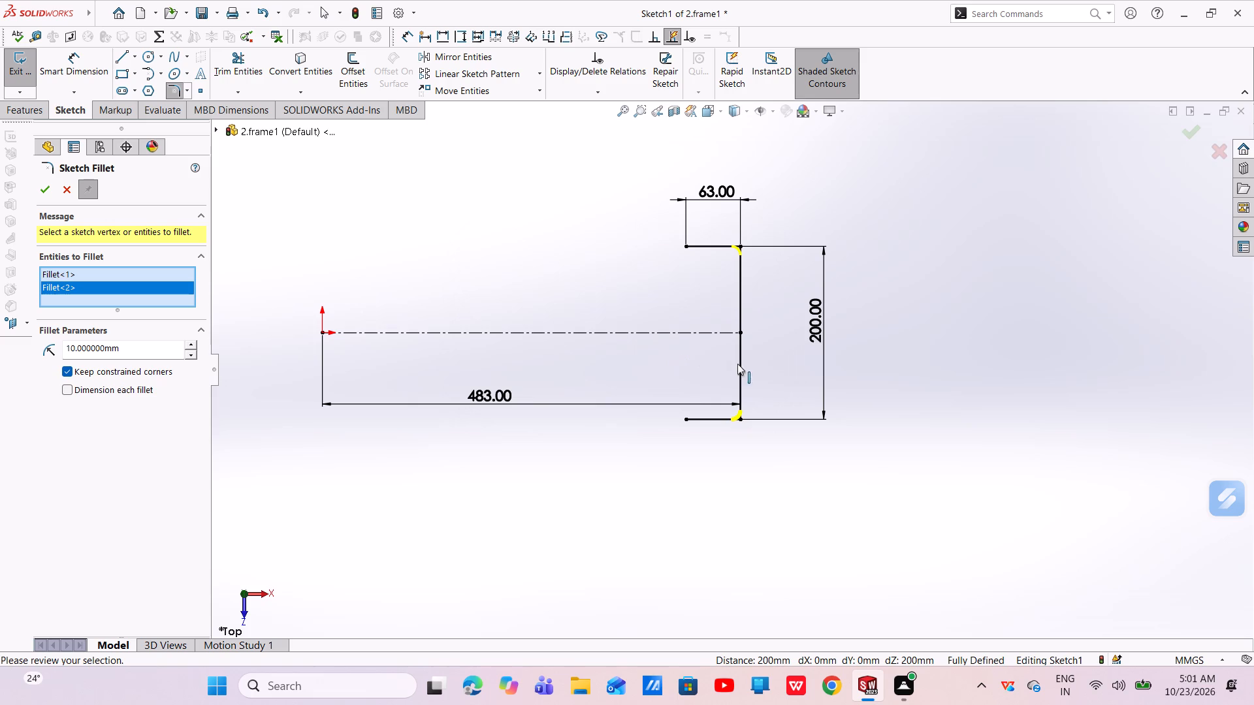
scroll(720, 369, "down", 9)
scroll(744, 384, "up", 6)
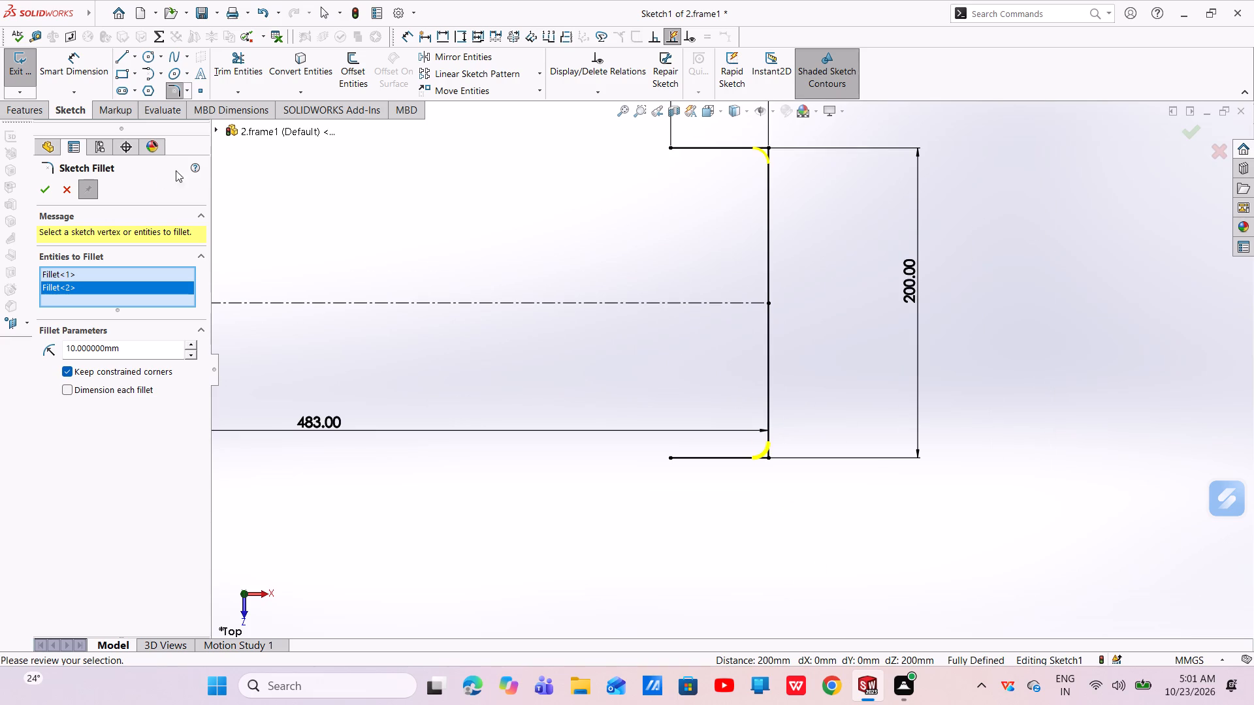
left_click(48, 192)
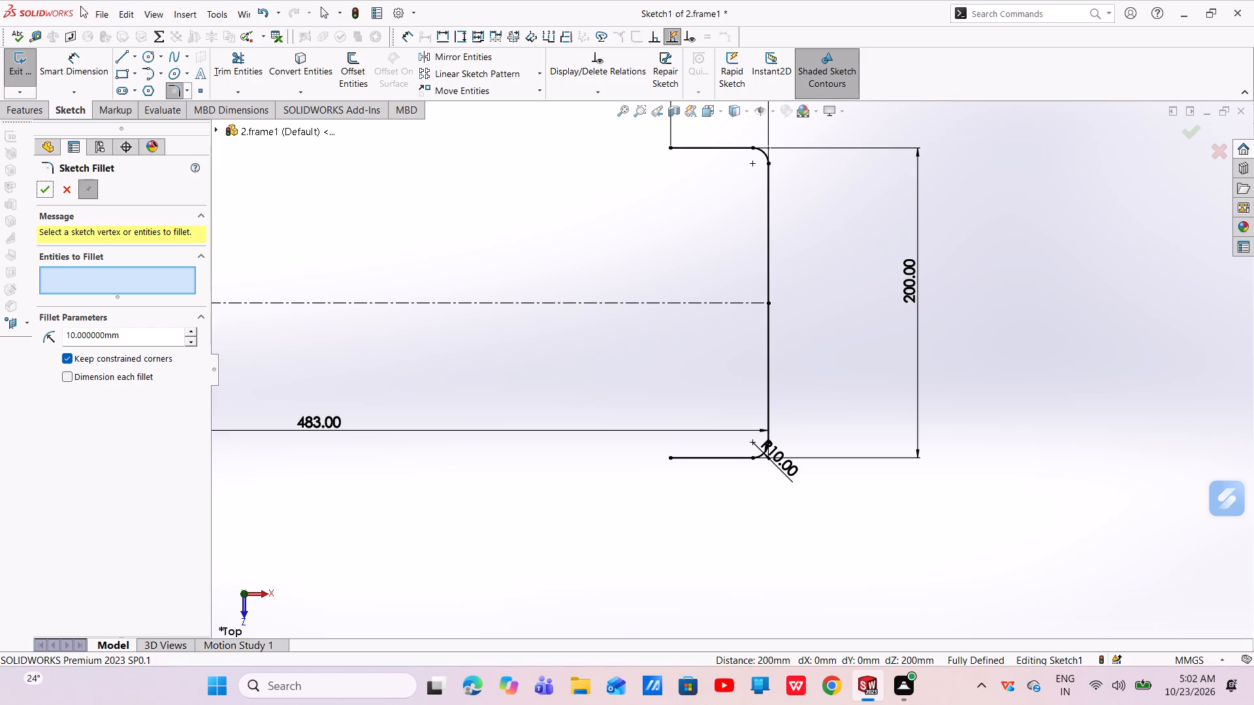
left_click(48, 196)
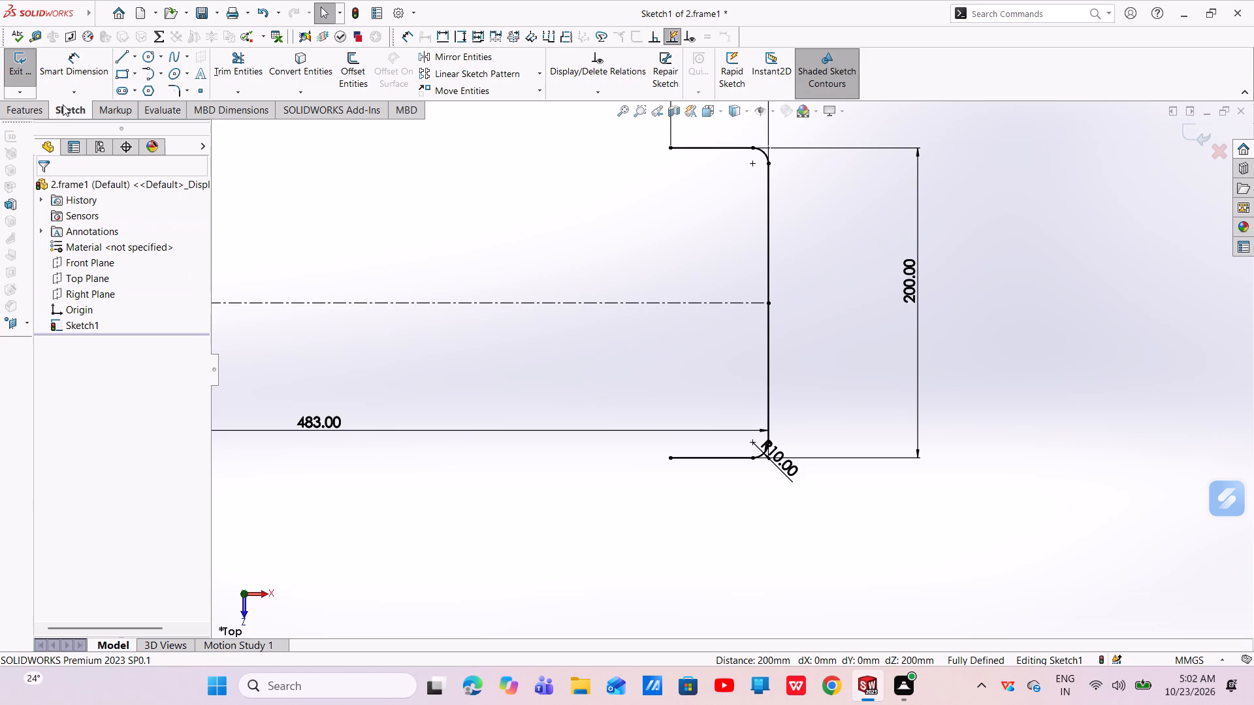
Set up a one-direction thin boss extrude of the C-profile with 5 mm wall thickness and 2800 mm blind depth.
left_click(17, 110)
left_click(32, 55)
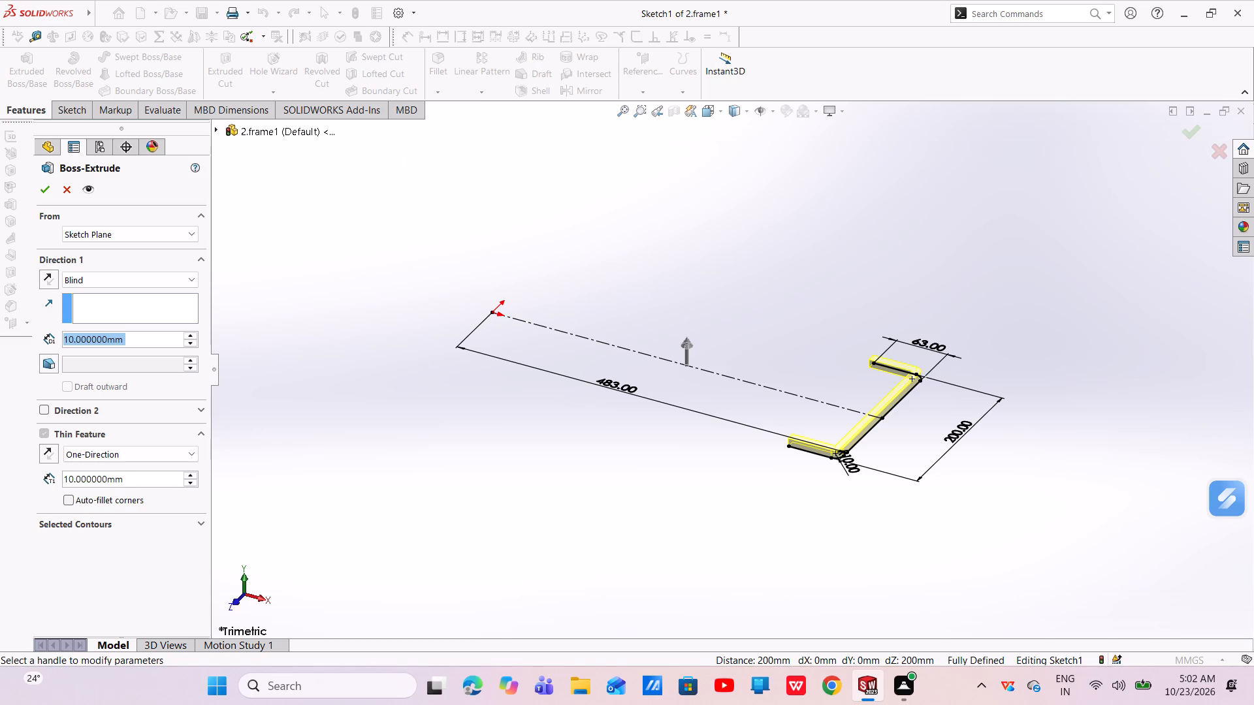
left_click_drag(161, 486, 53, 521)
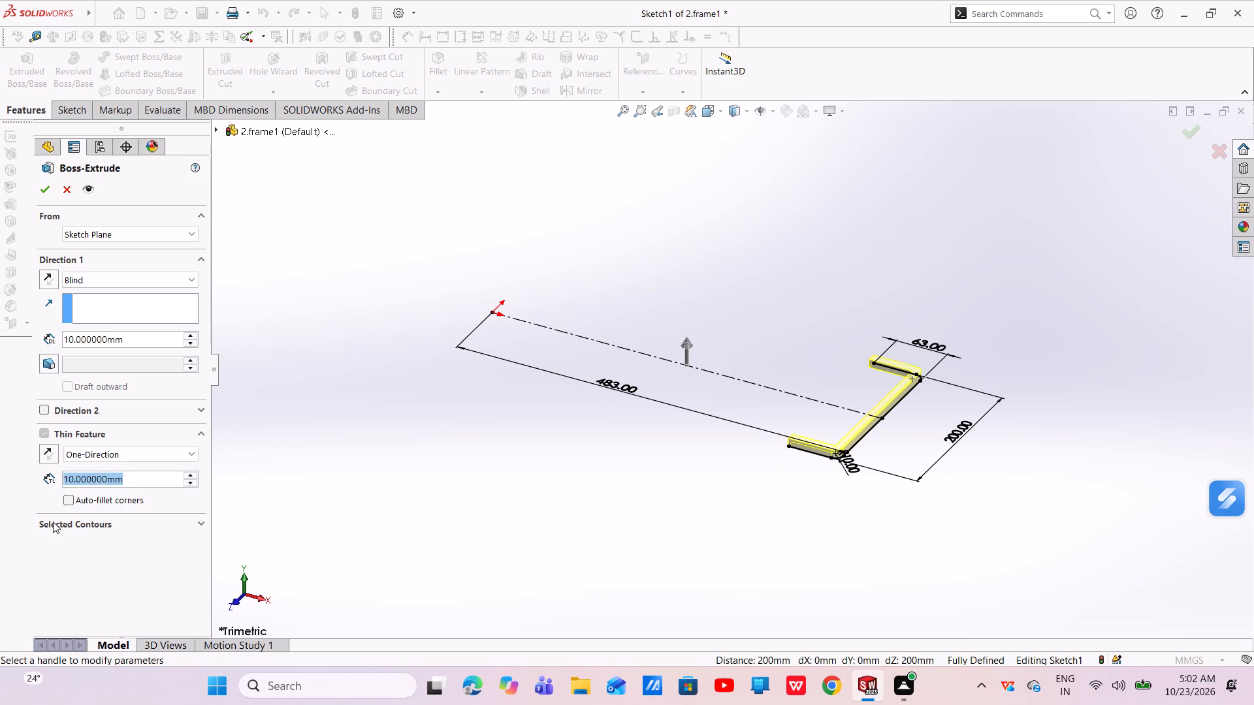
key("BackSpace")
key("5")
key("Return")
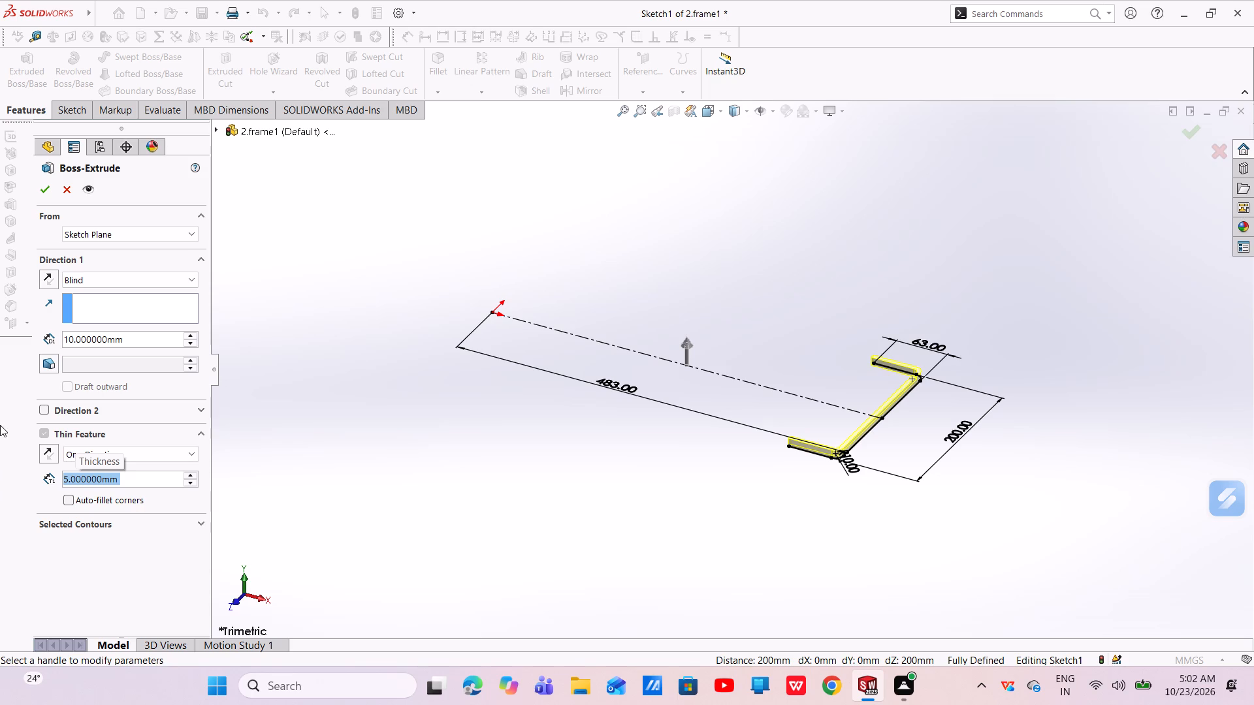
left_click_drag(142, 333, 49, 368)
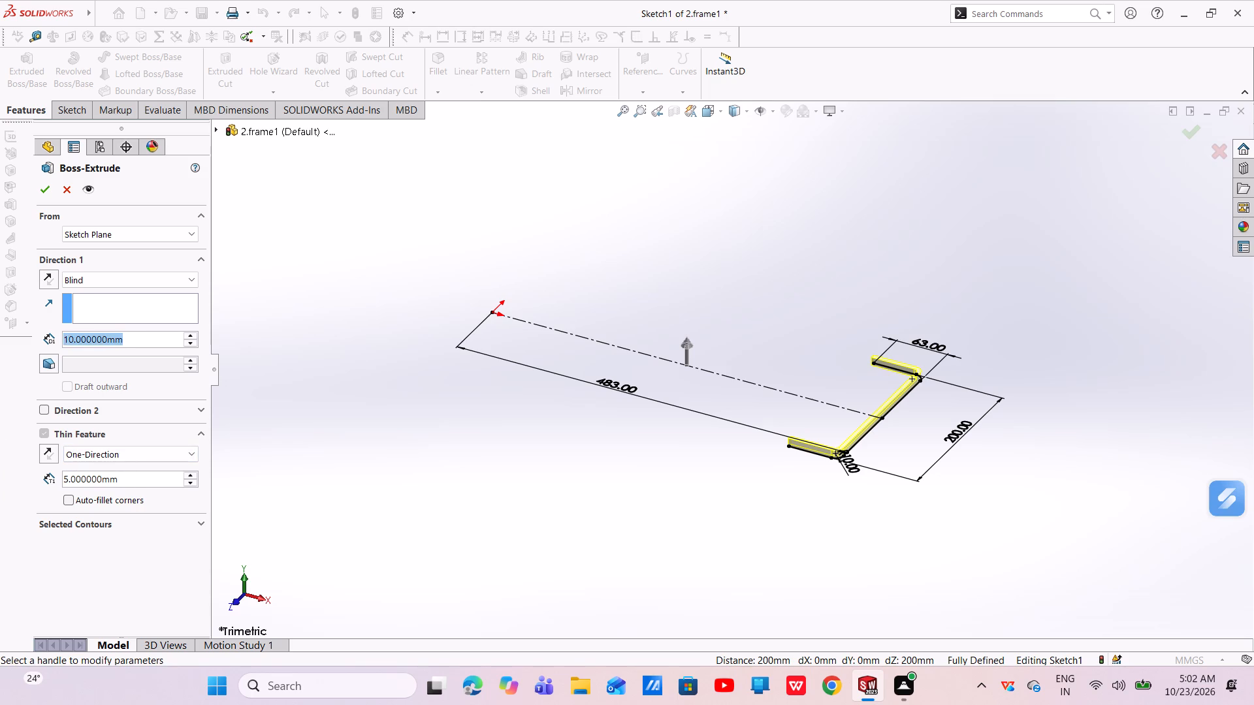
left_click_drag(49, 368, 48, 368)
key("BackSpace")
type("25")
key("BackSpace")
type("800")
key("Return")
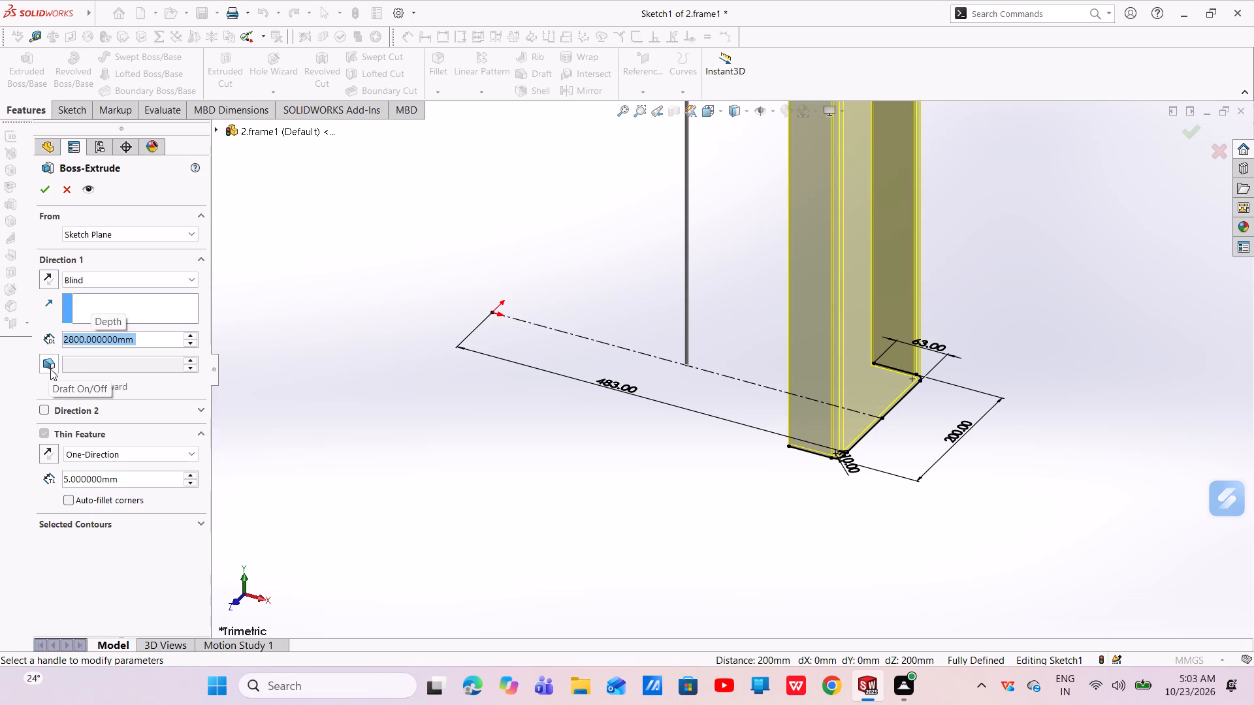
Set the thin extrude's wall thickness to 7.5 mm and complete the C-channel.
left_click_drag(127, 475, 49, 505)
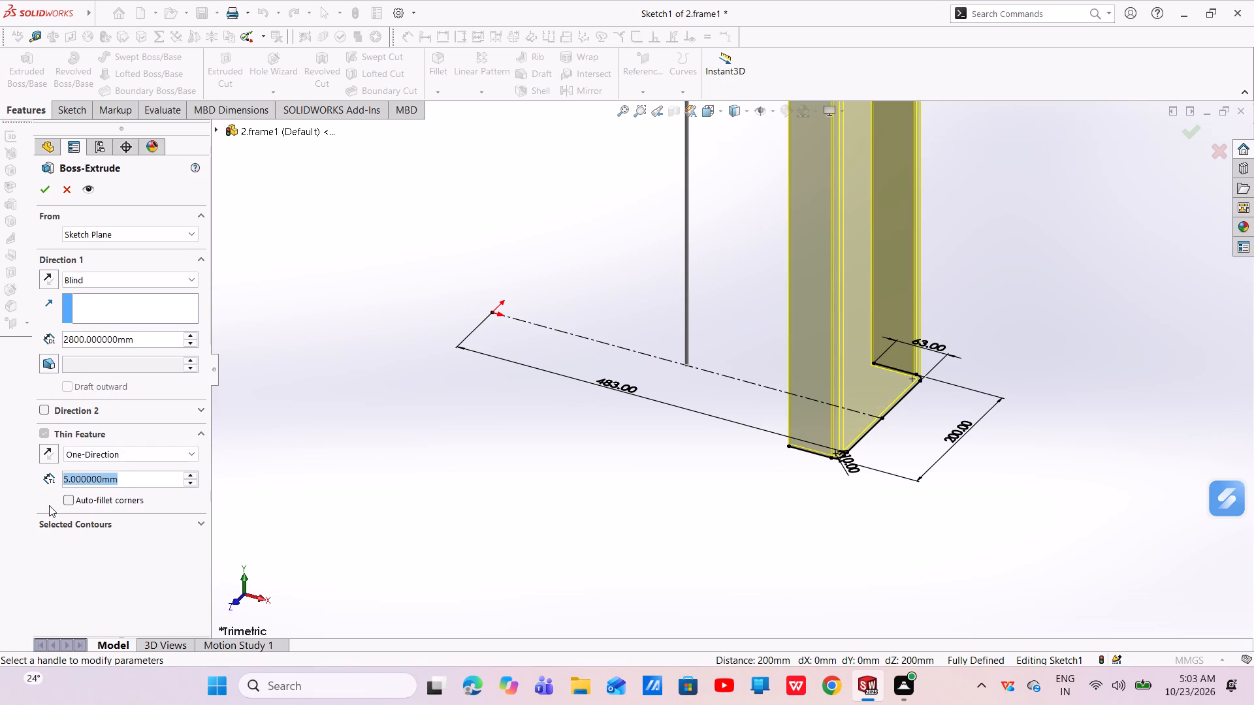
key("BackSpace")
type("7.5")
key("Return")
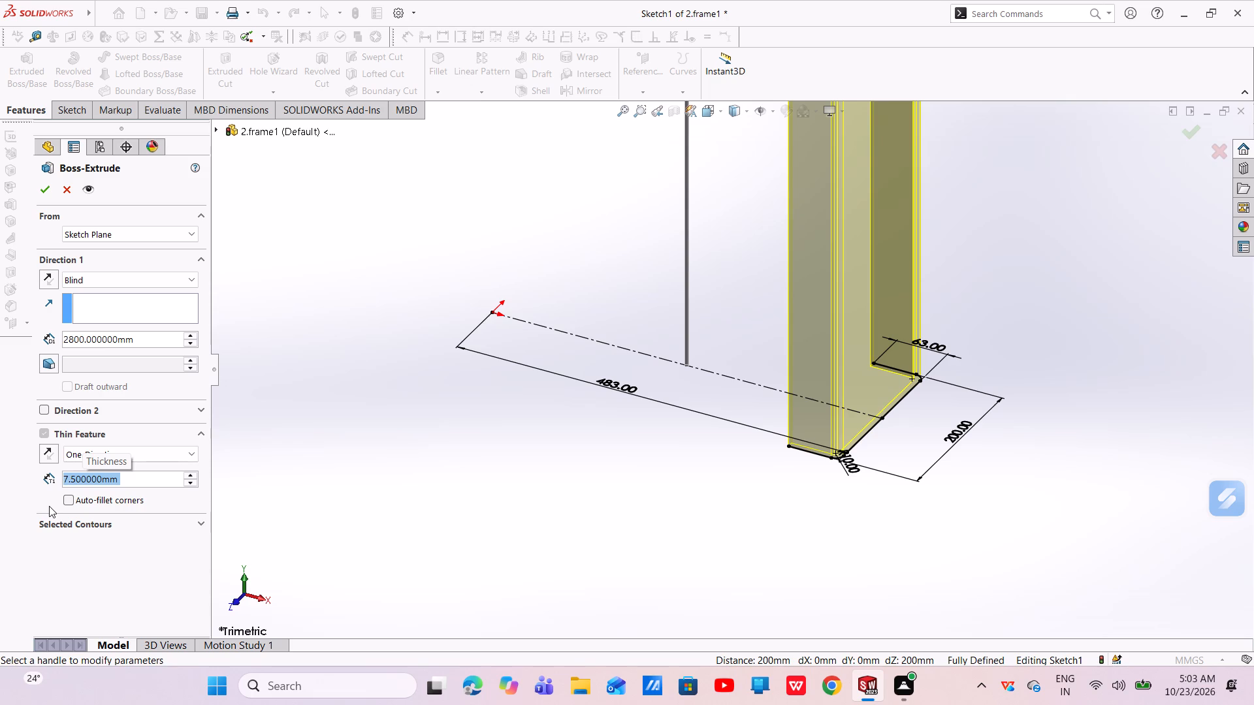
scroll(49, 505, "up", 3)
scroll(595, 437, "up", 14)
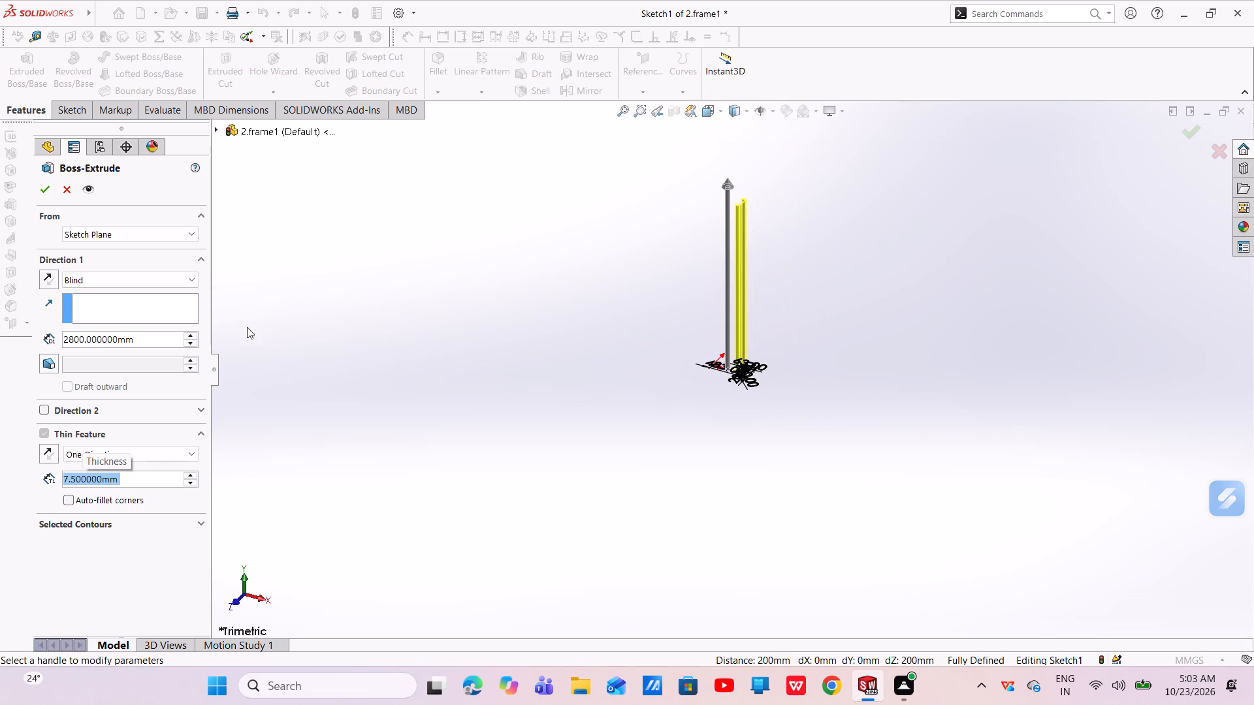
left_click(43, 186)
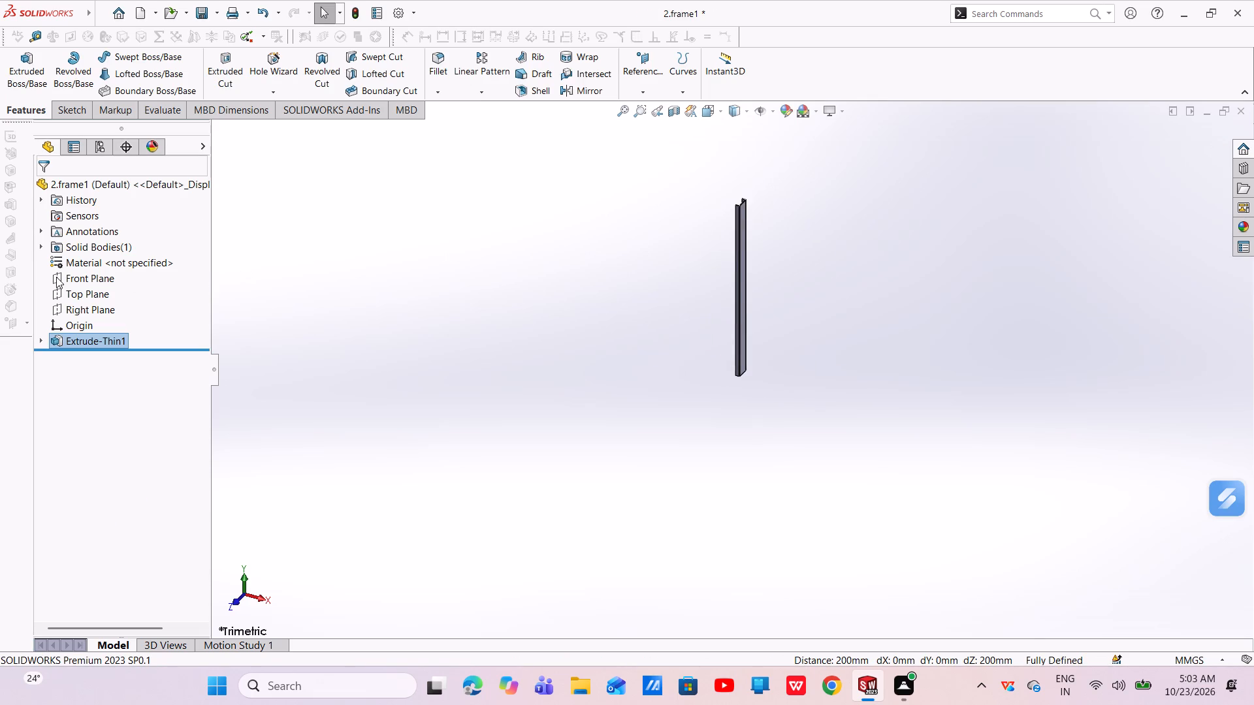
Select the Right Plane beside the extruded C-channel.
left_click(76, 279)
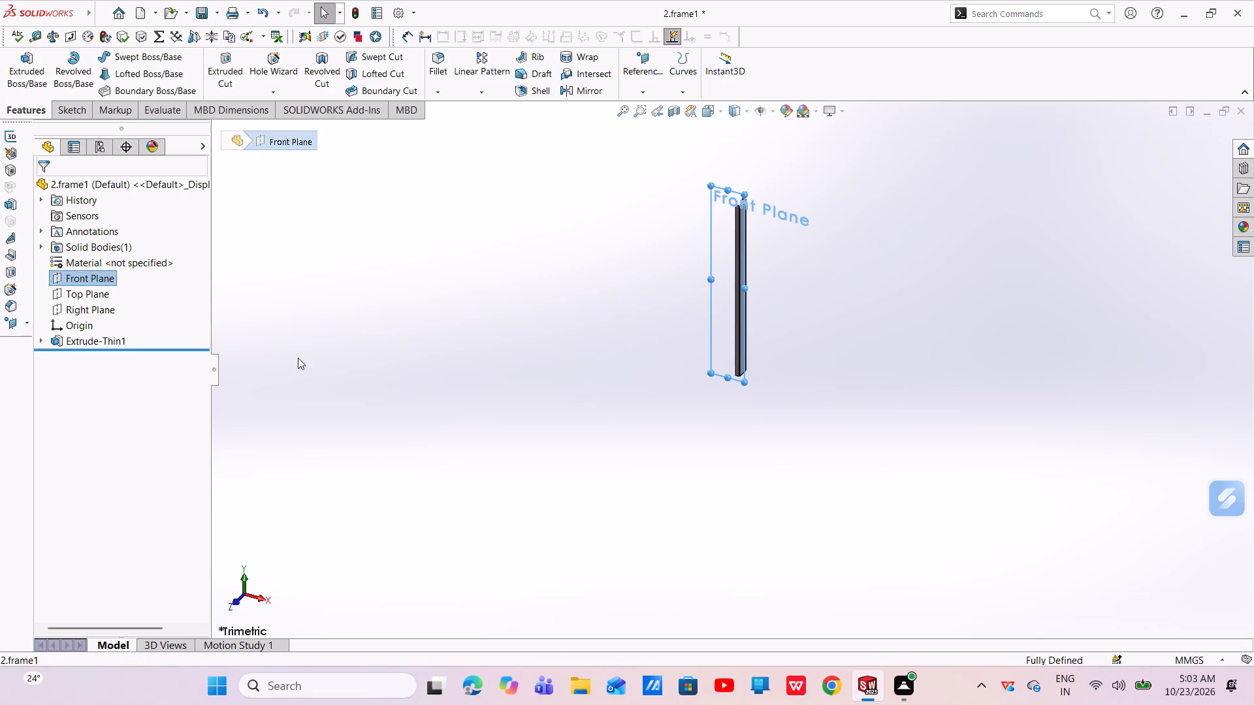
left_click(74, 312)
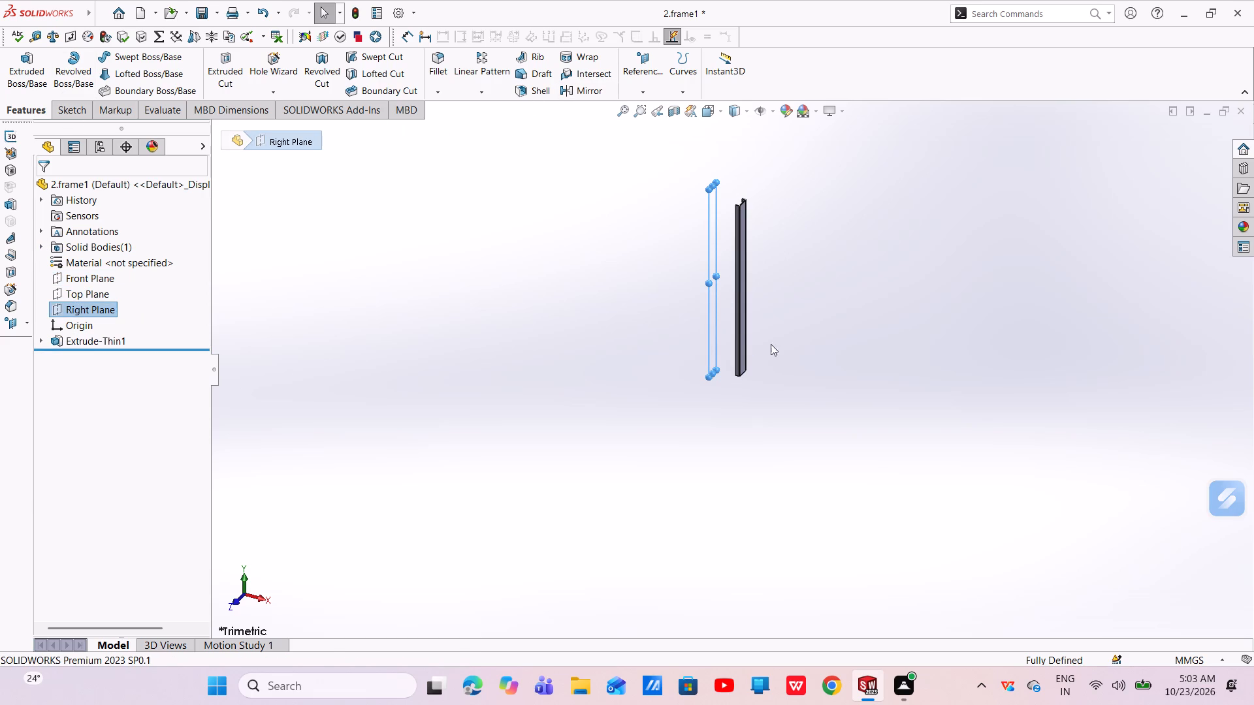
scroll(746, 234, "down", 7)
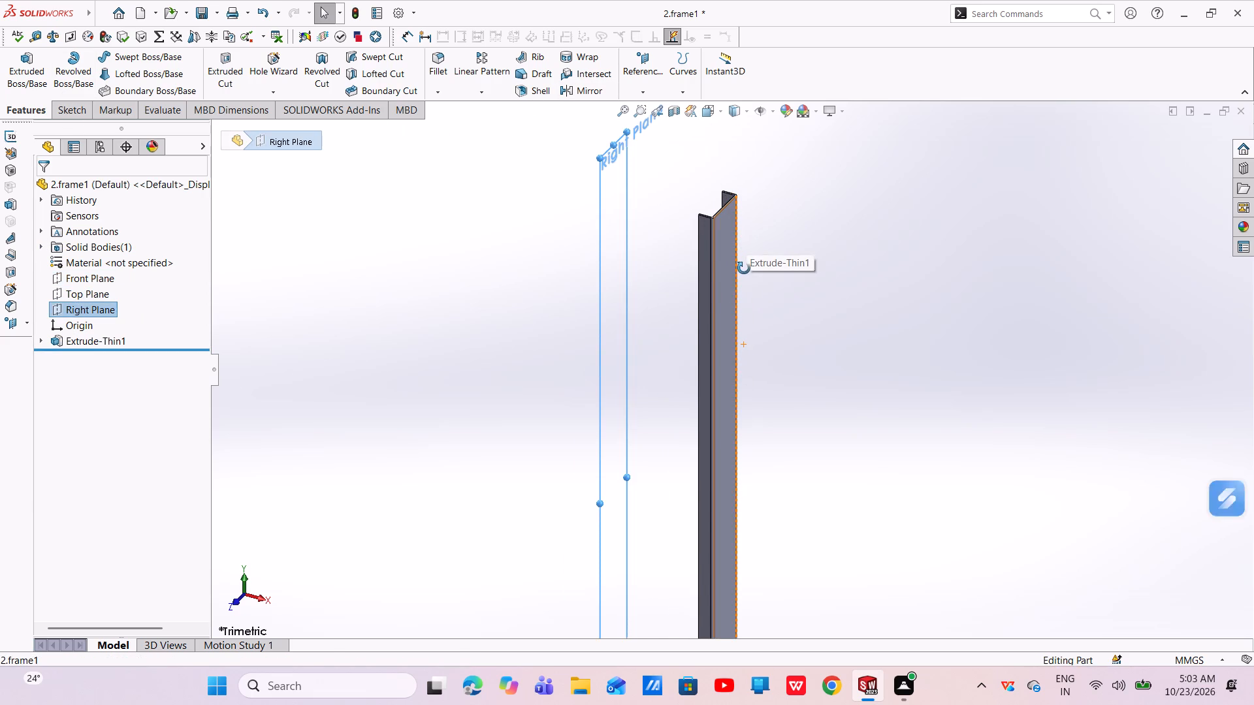
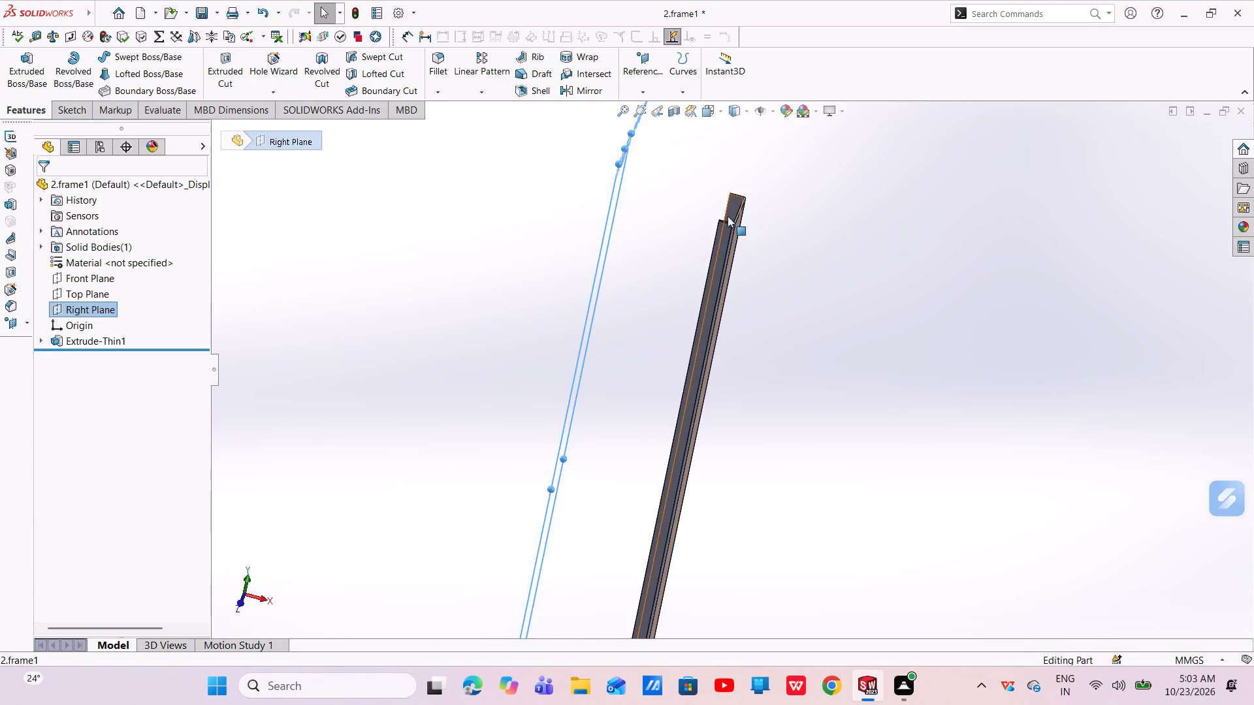
Sketch a corner rectangle about 48 by 148 mm on the channel's front flange face, starting at its upper outer corner.
left_click(722, 232)
left_click(775, 195)
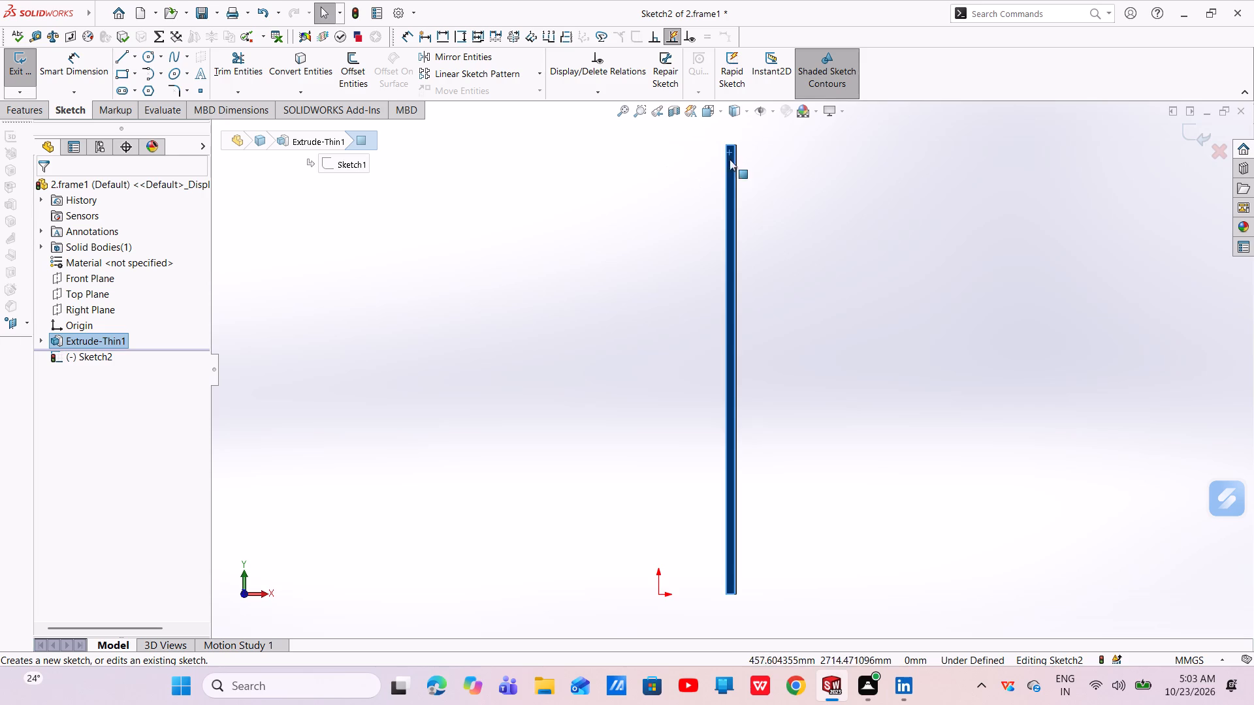
scroll(730, 159, "down", 6)
scroll(752, 213, "down", 6)
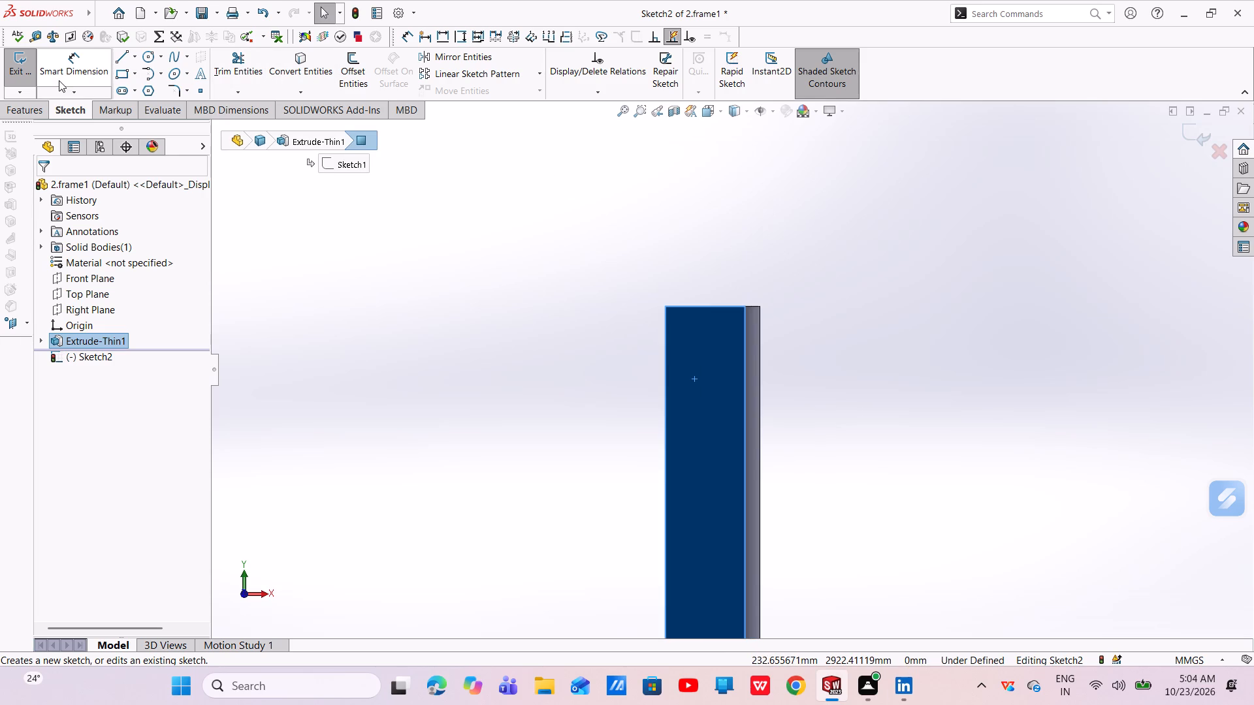
left_click(123, 78)
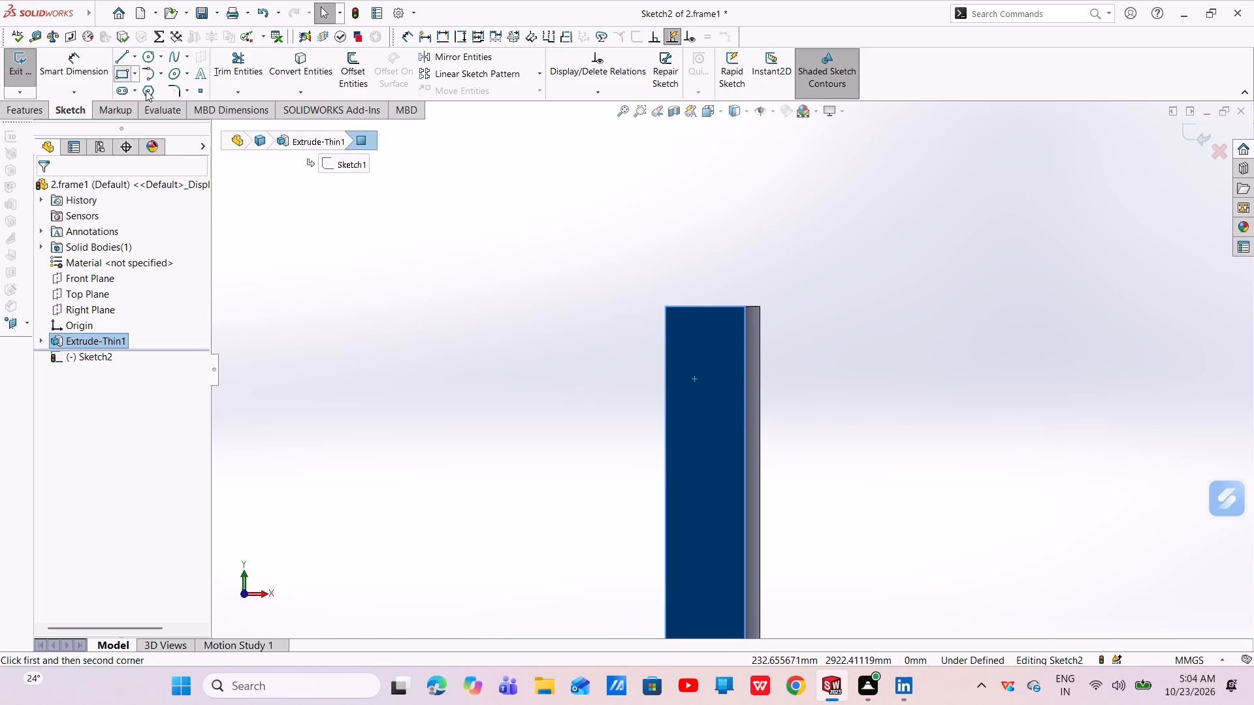
left_click(664, 307)
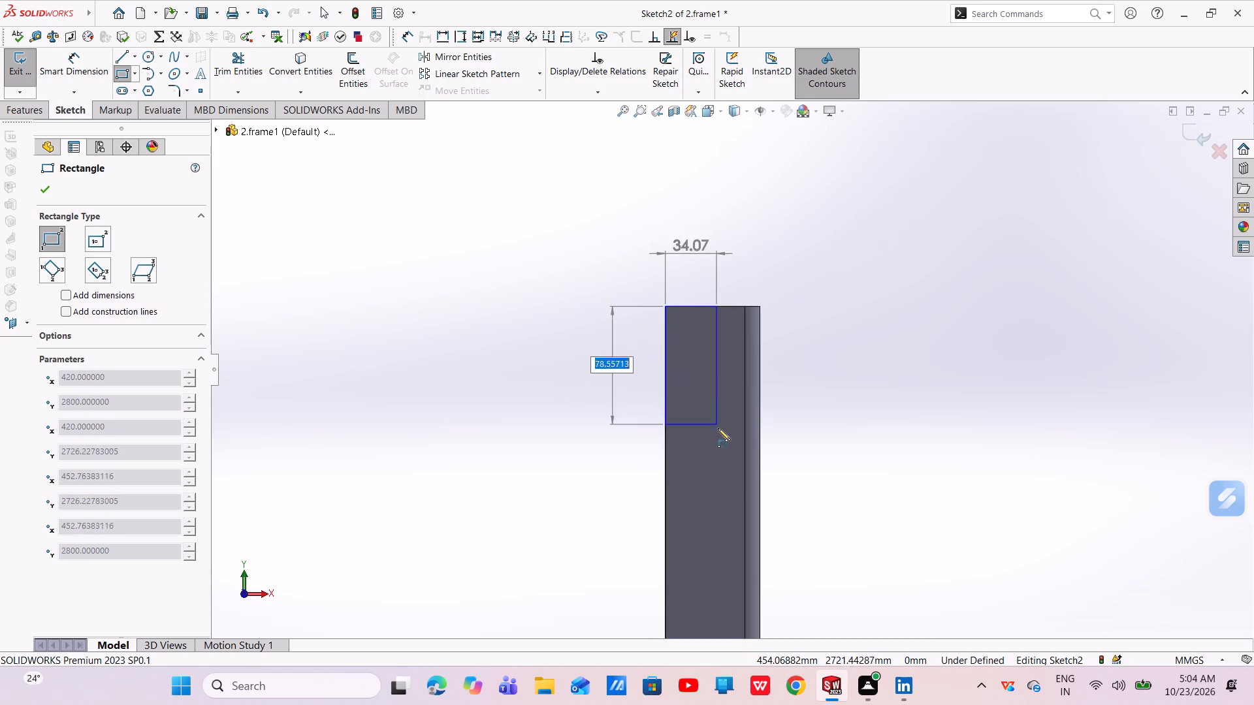
left_click(737, 528)
right_click(737, 528)
left_click(754, 538)
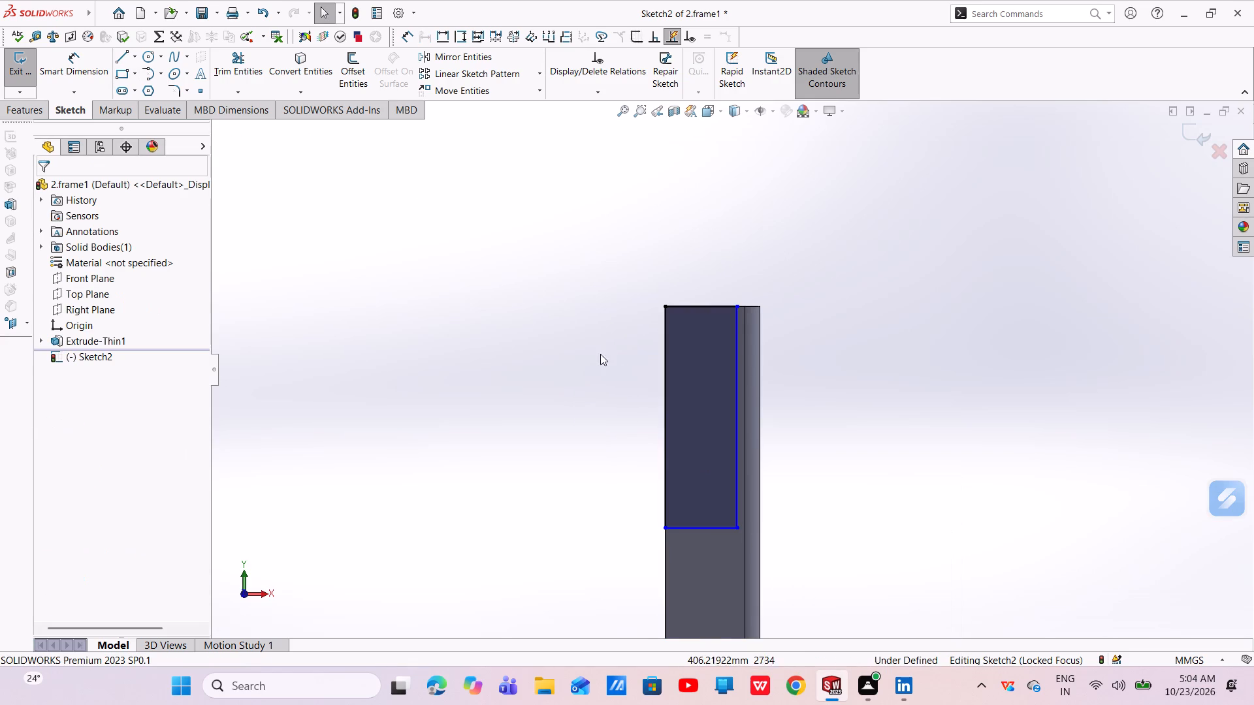
Dimension the rectangle to 200 mm high and 45 mm wide.
left_click(70, 57)
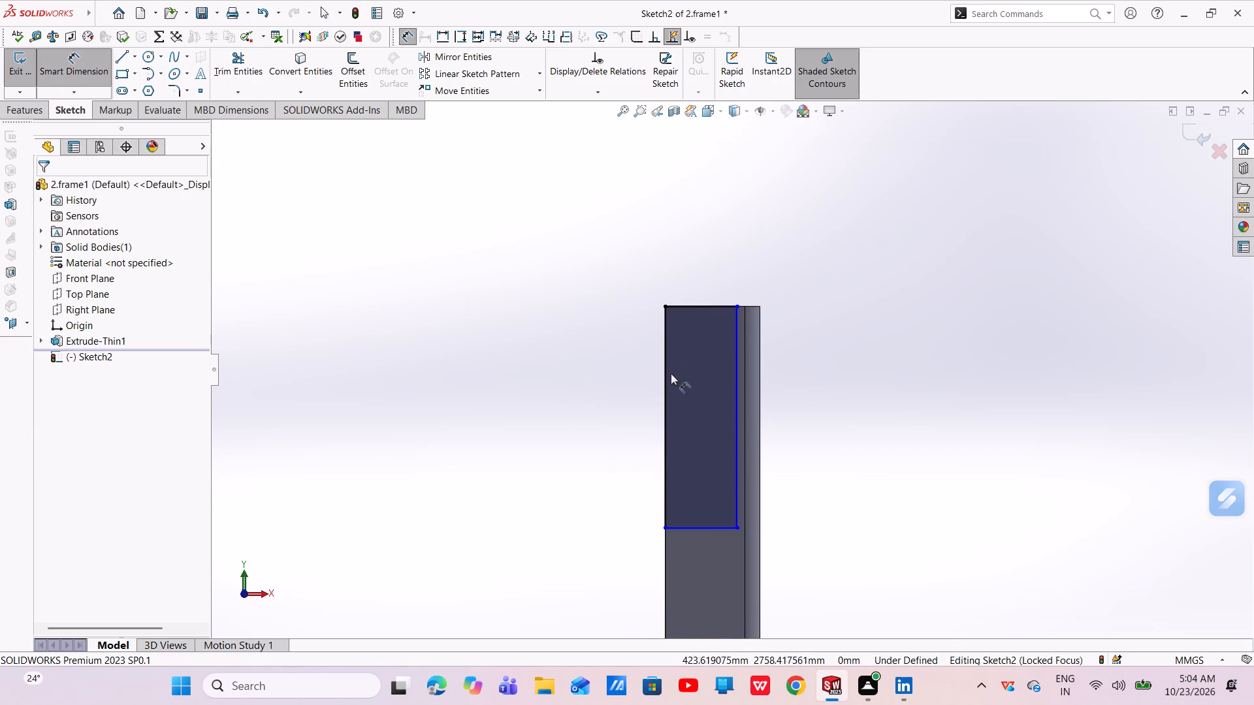
left_click(662, 429)
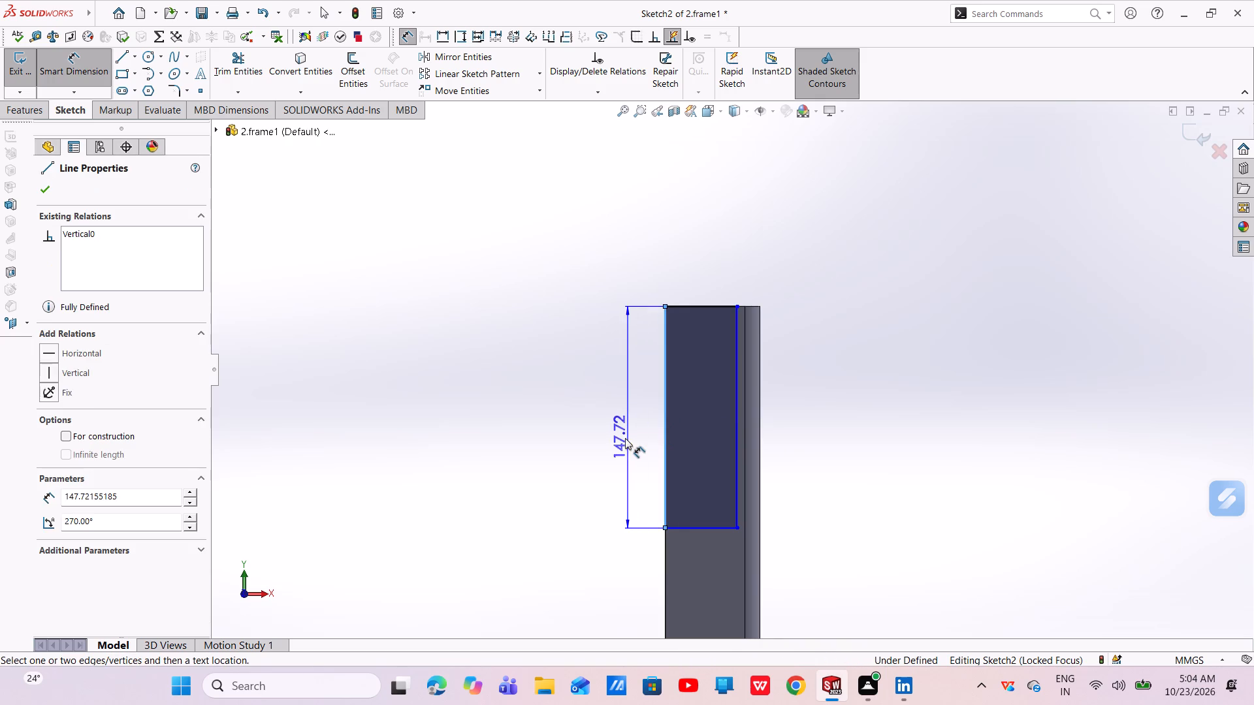
left_click(625, 438)
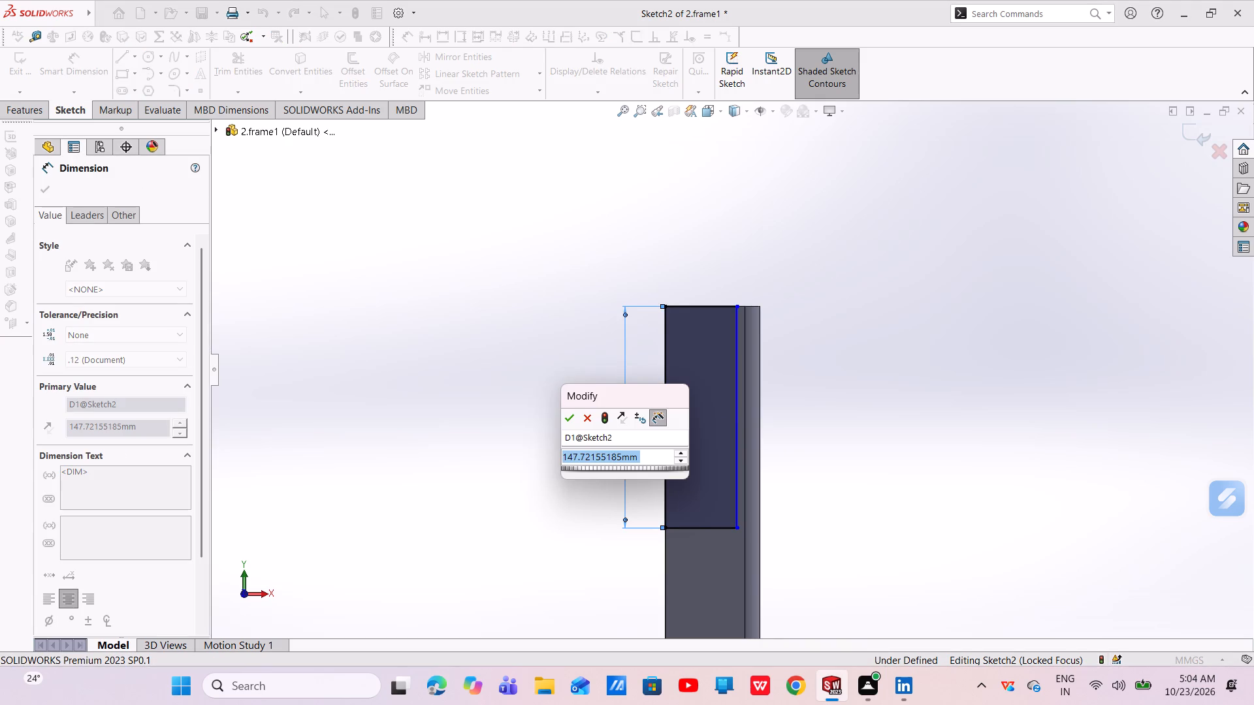
key("BackSpace")
type("200")
key("Return")
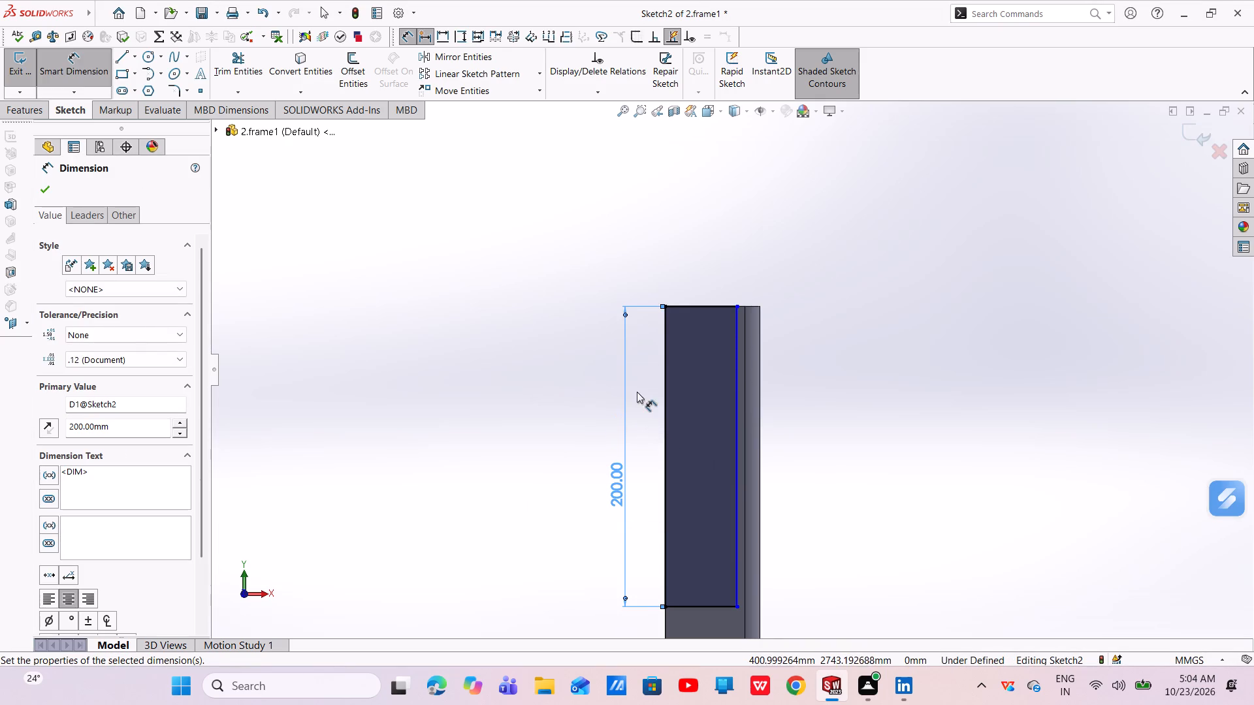
left_click(718, 307)
left_click(707, 270)
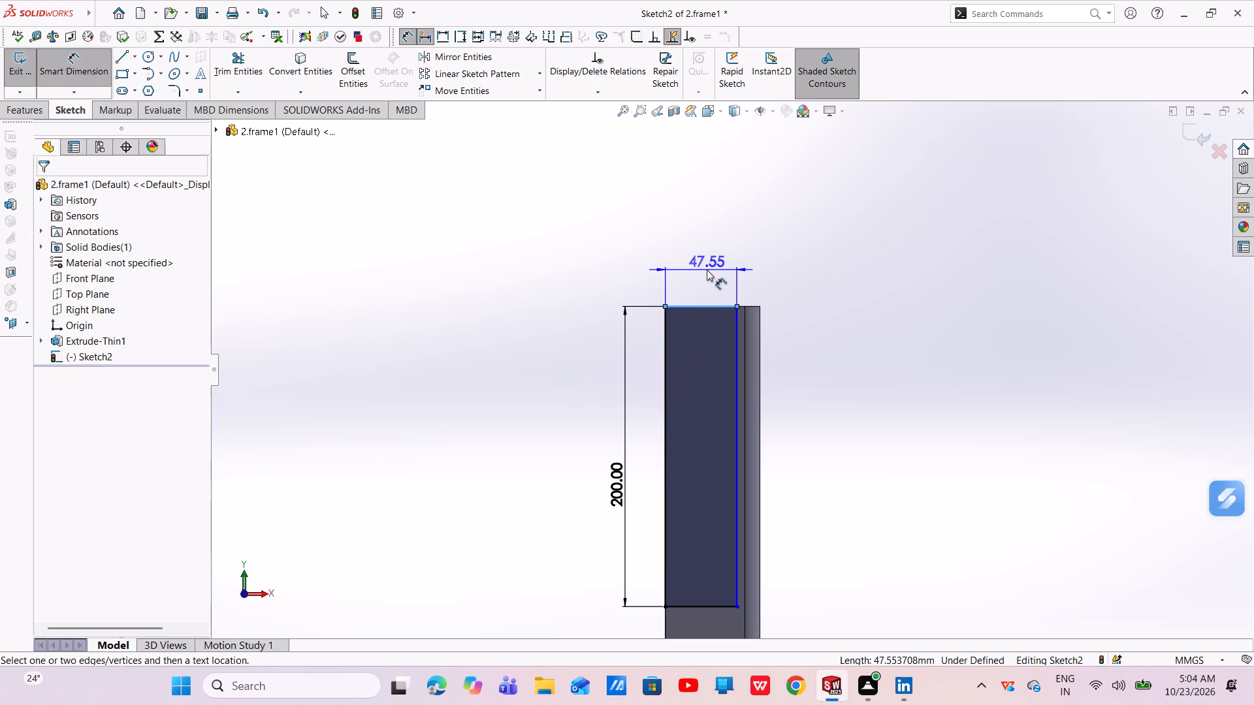
key("BackSpace")
type("45")
key("Return")
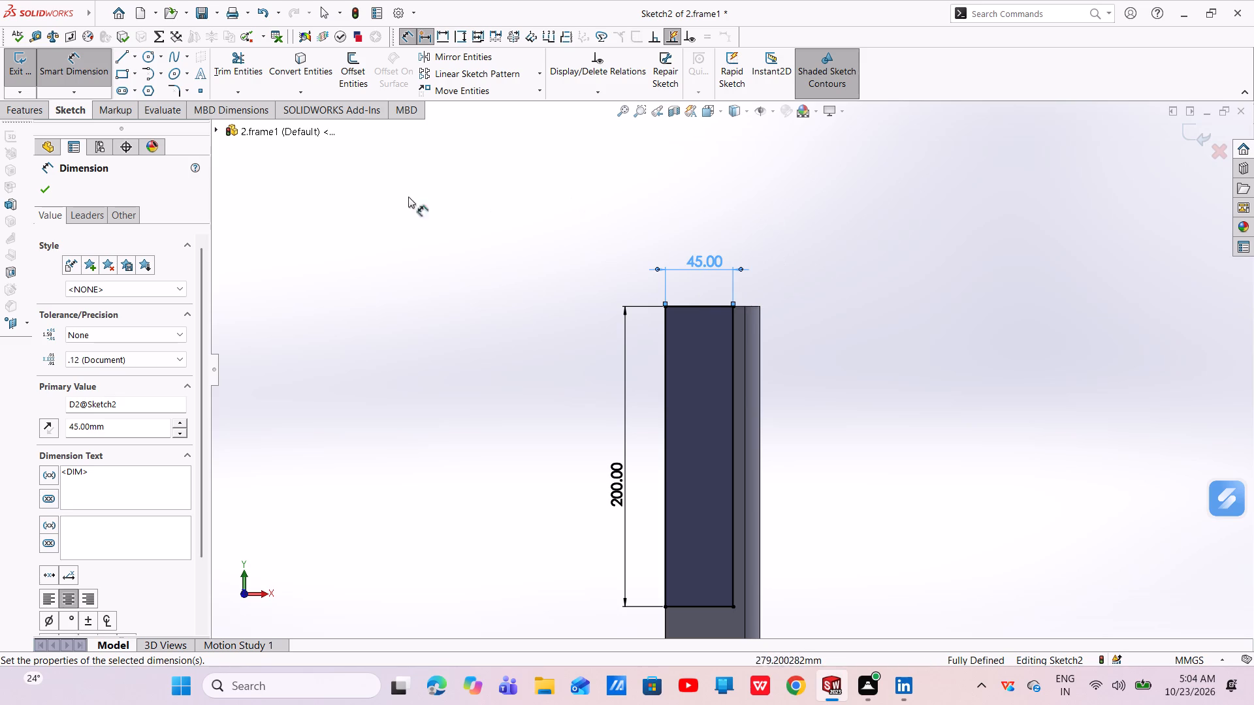
left_click(39, 191)
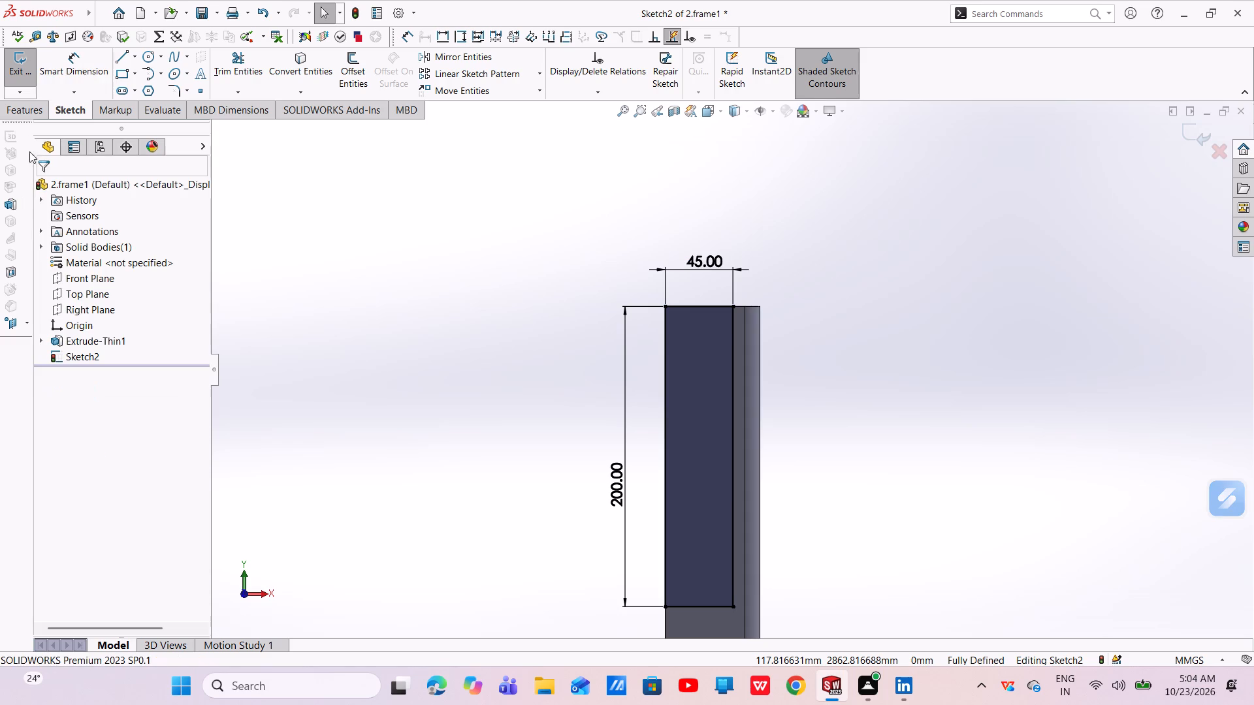
Cut the rectangle through the front flange with an Extruded Cut using the Up To Next end condition.
left_click(22, 108)
left_click(216, 80)
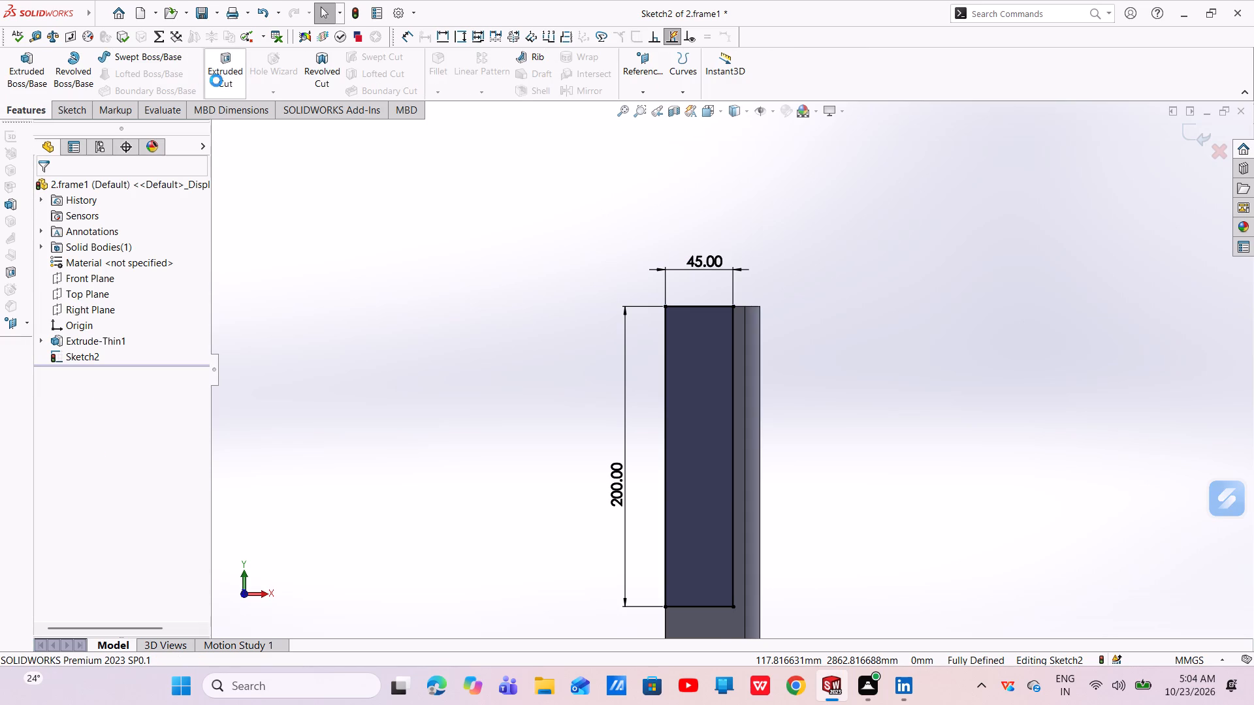
scroll(720, 225, "down", 6)
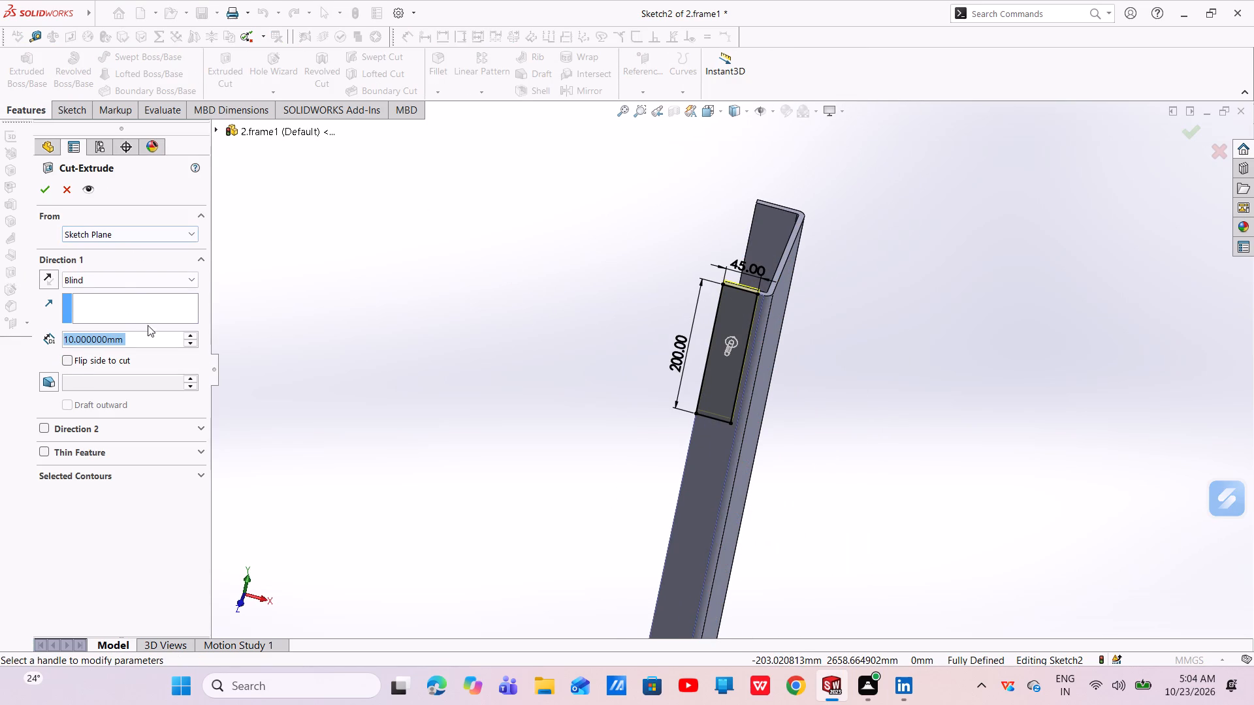
left_click(120, 278)
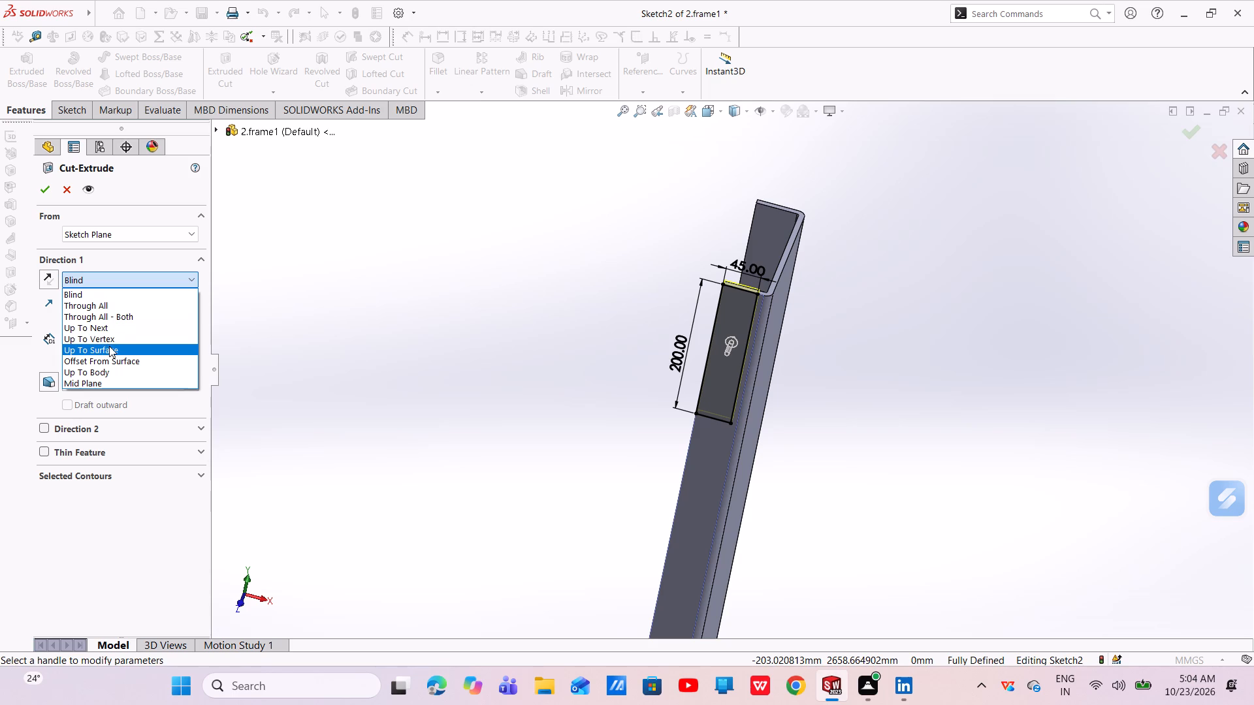
left_click(108, 332)
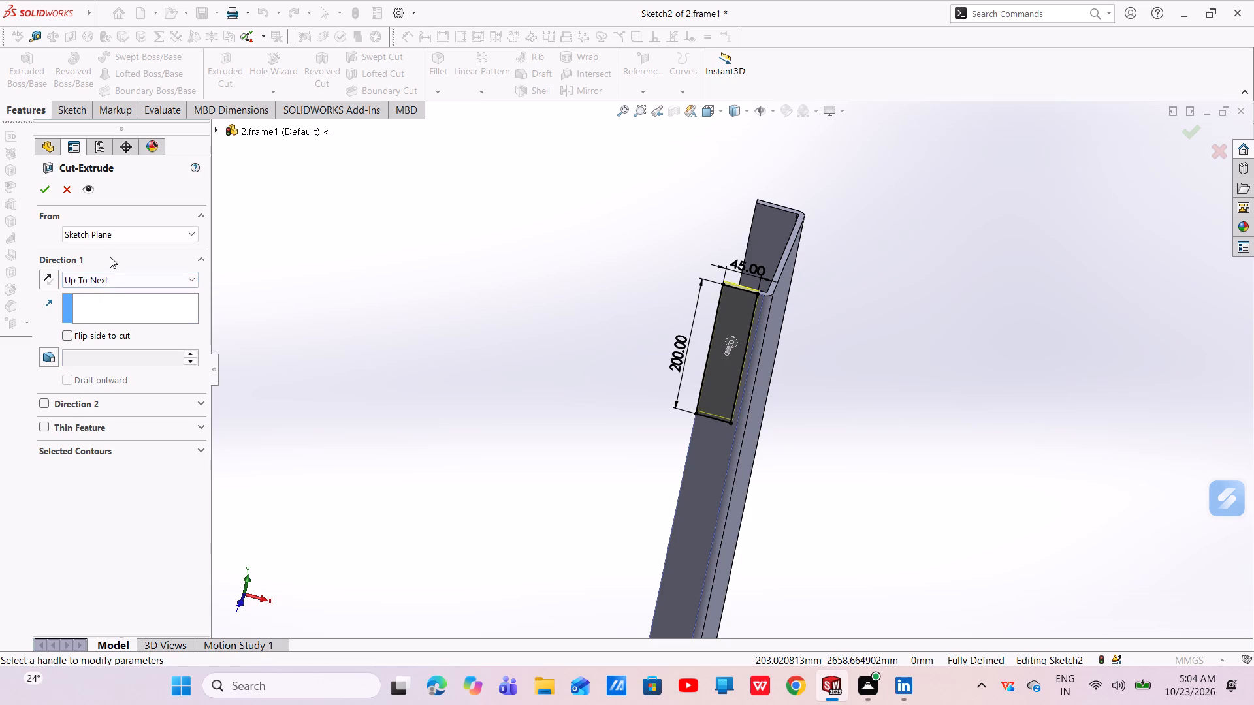
left_click(48, 189)
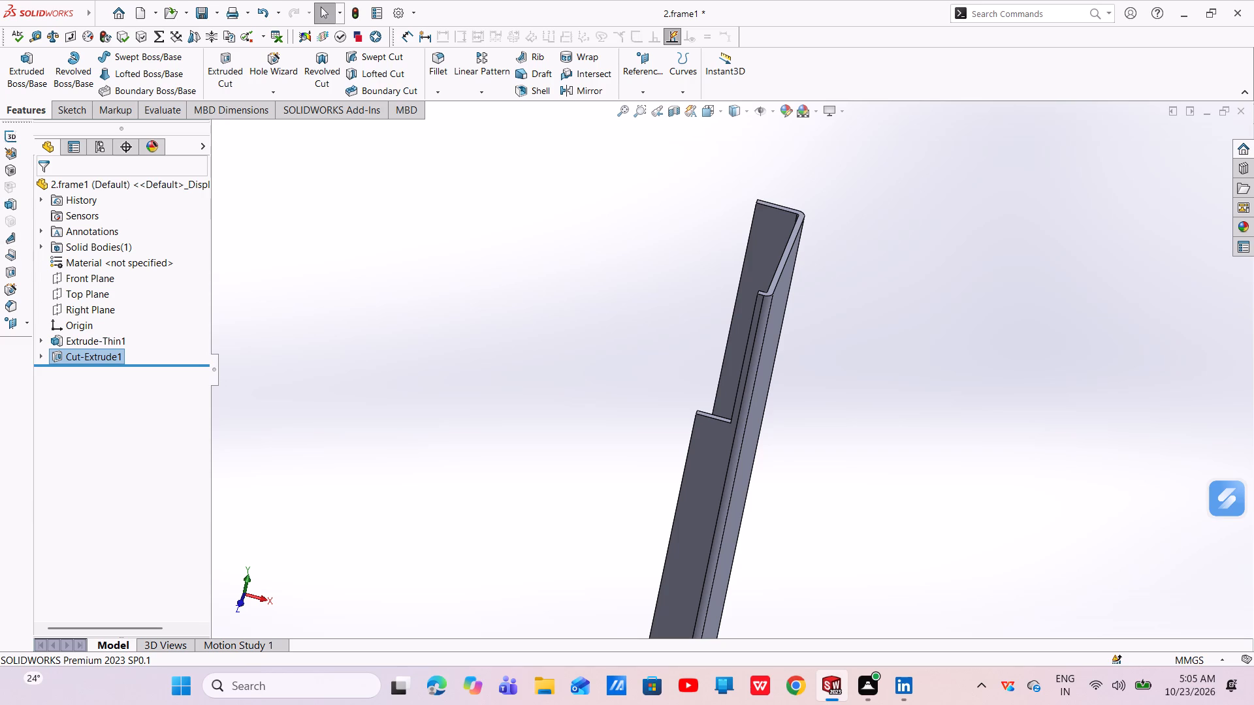
Mirror the notched channel body, rather than the cut feature, about the Right Plane with Merge solids turned off.
left_click(579, 95)
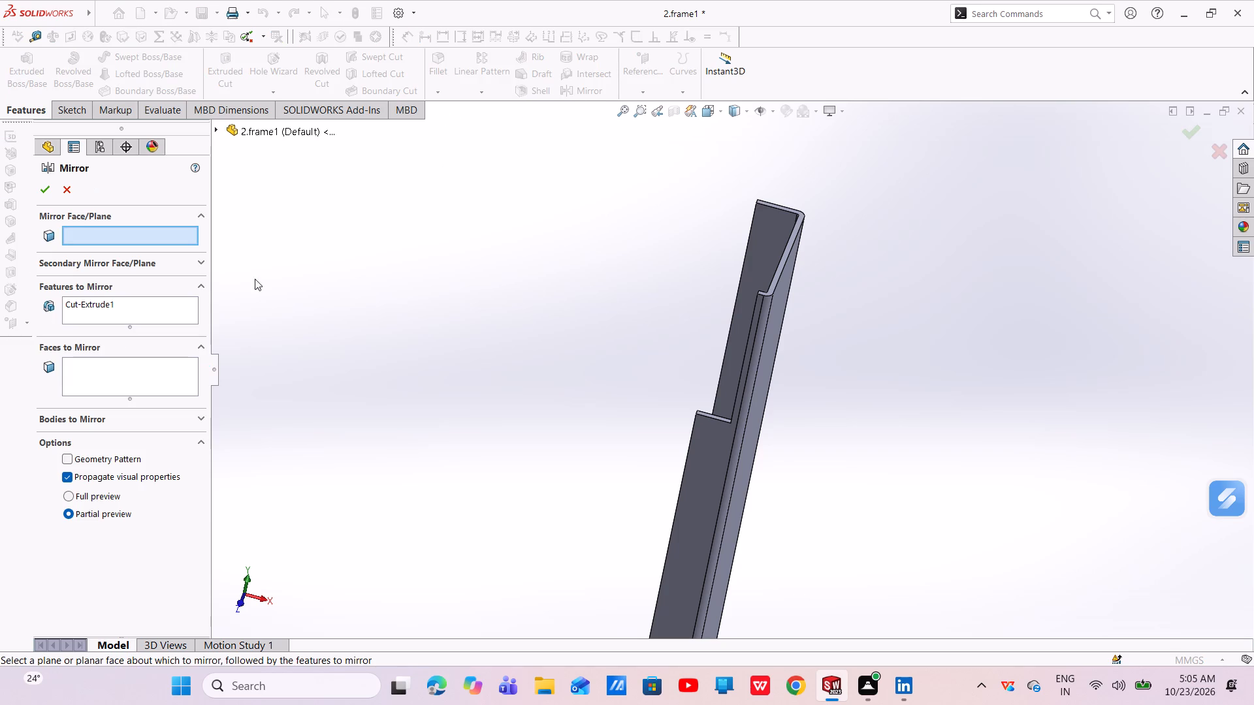
left_click(235, 128)
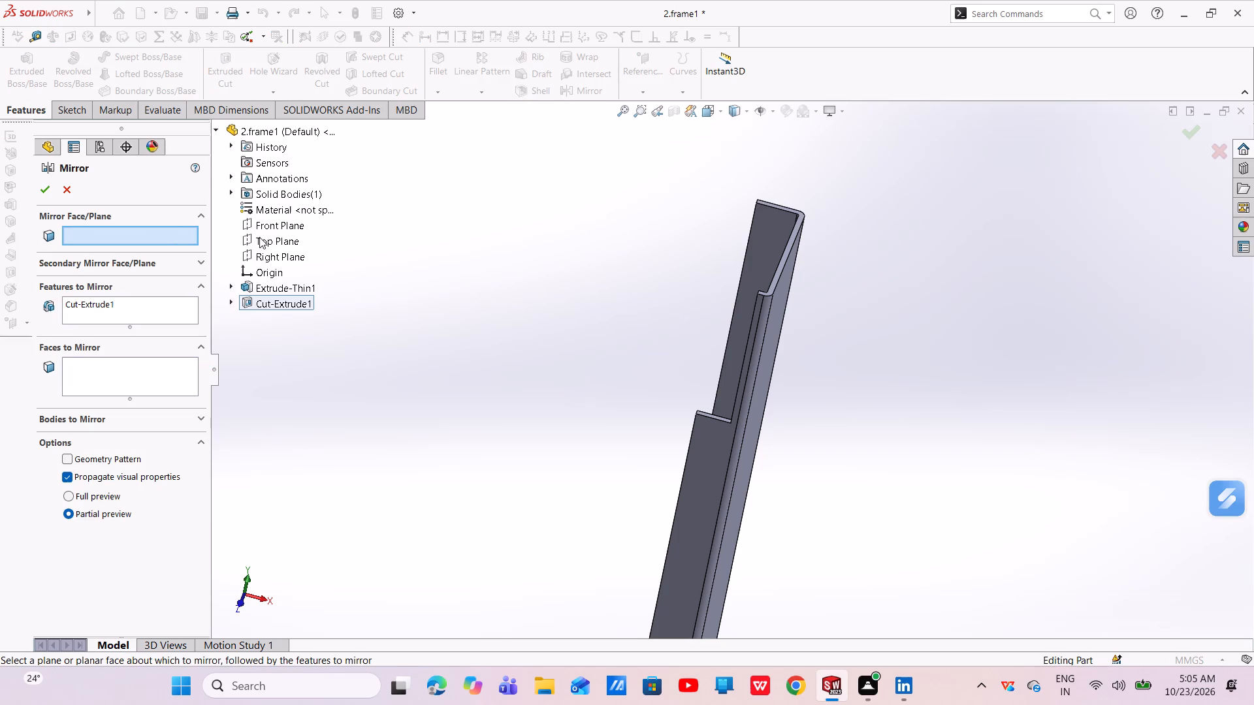
left_click(261, 253)
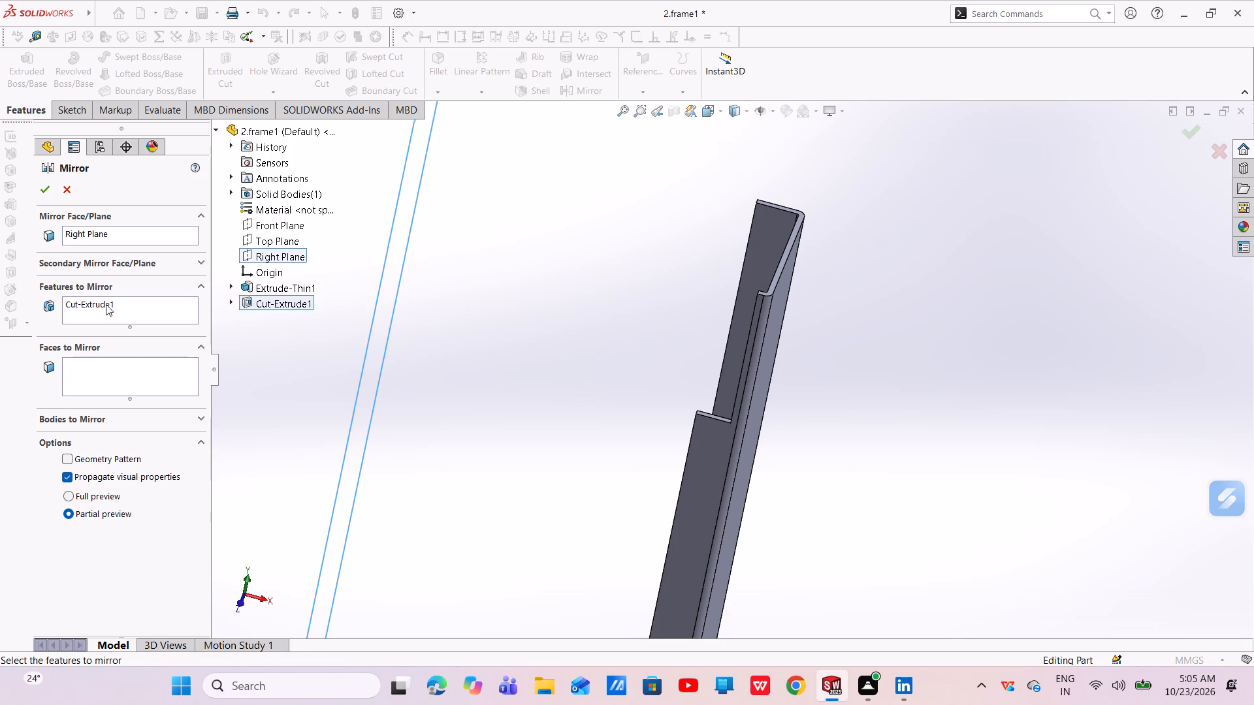
left_click(105, 307)
right_click(104, 307)
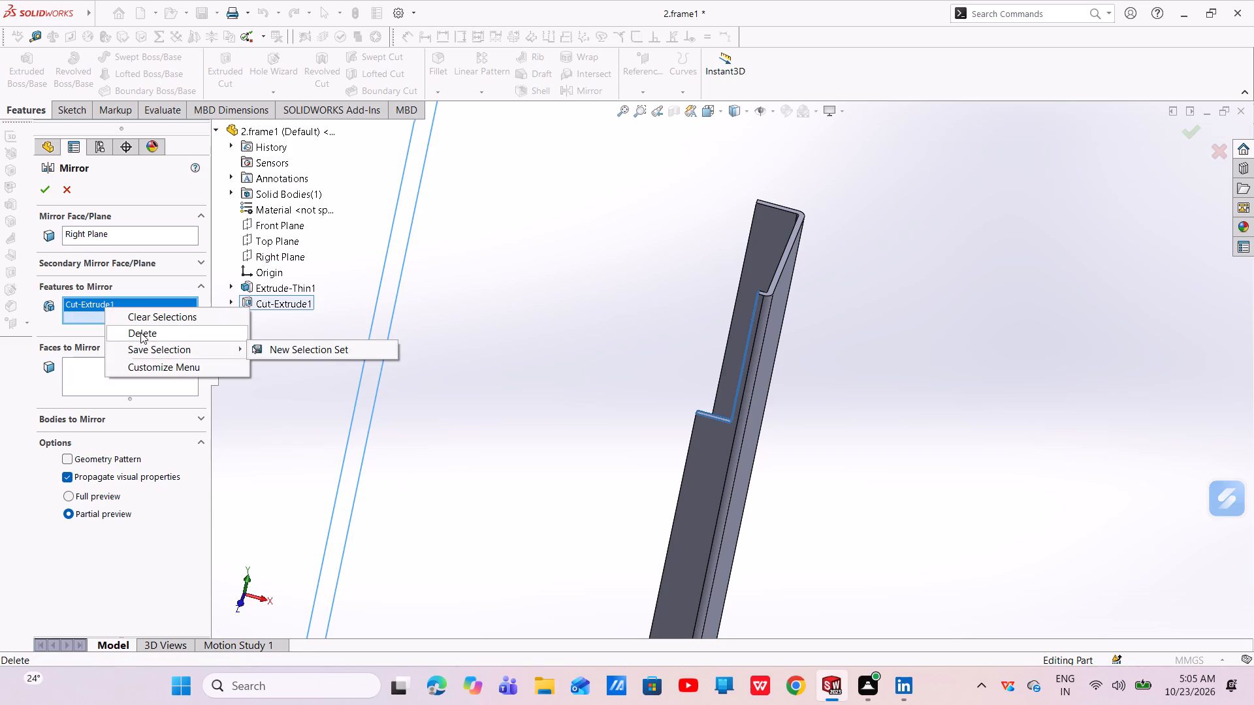
left_click(140, 332)
left_click(114, 422)
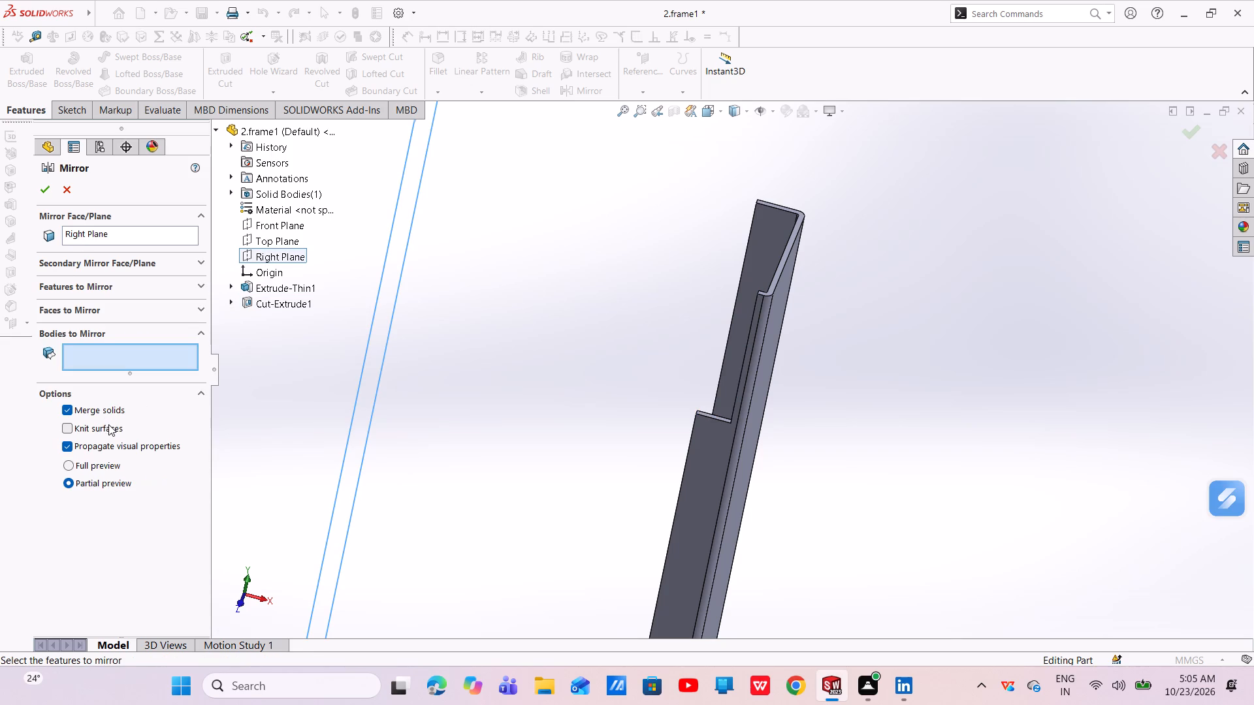
left_click(65, 409)
left_click(105, 349)
left_click(117, 349)
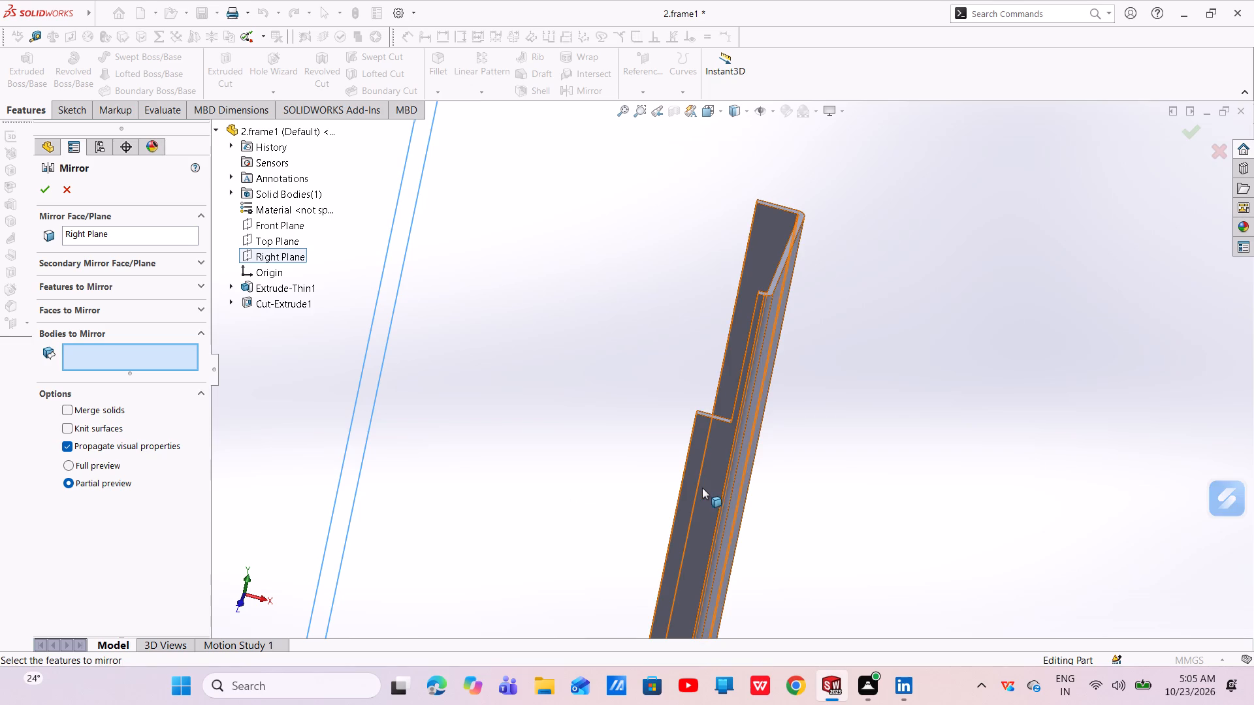
left_click(703, 488)
scroll(703, 488, "up", 6)
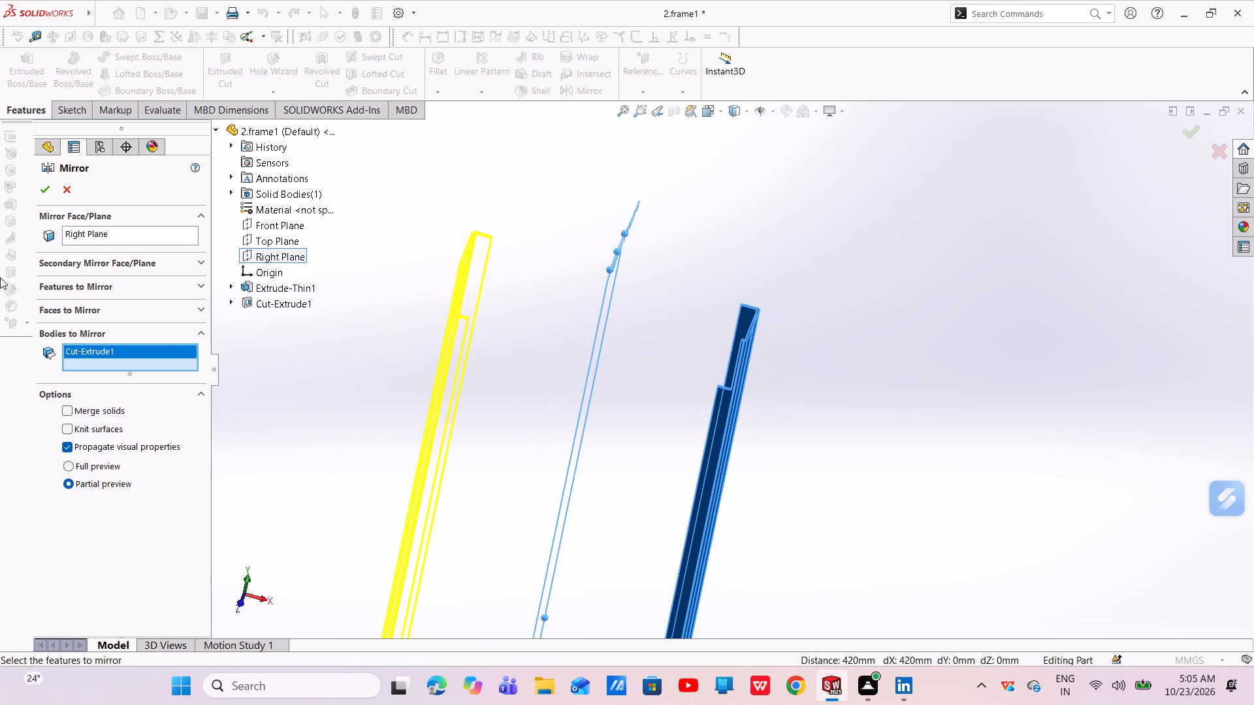
left_click(52, 193)
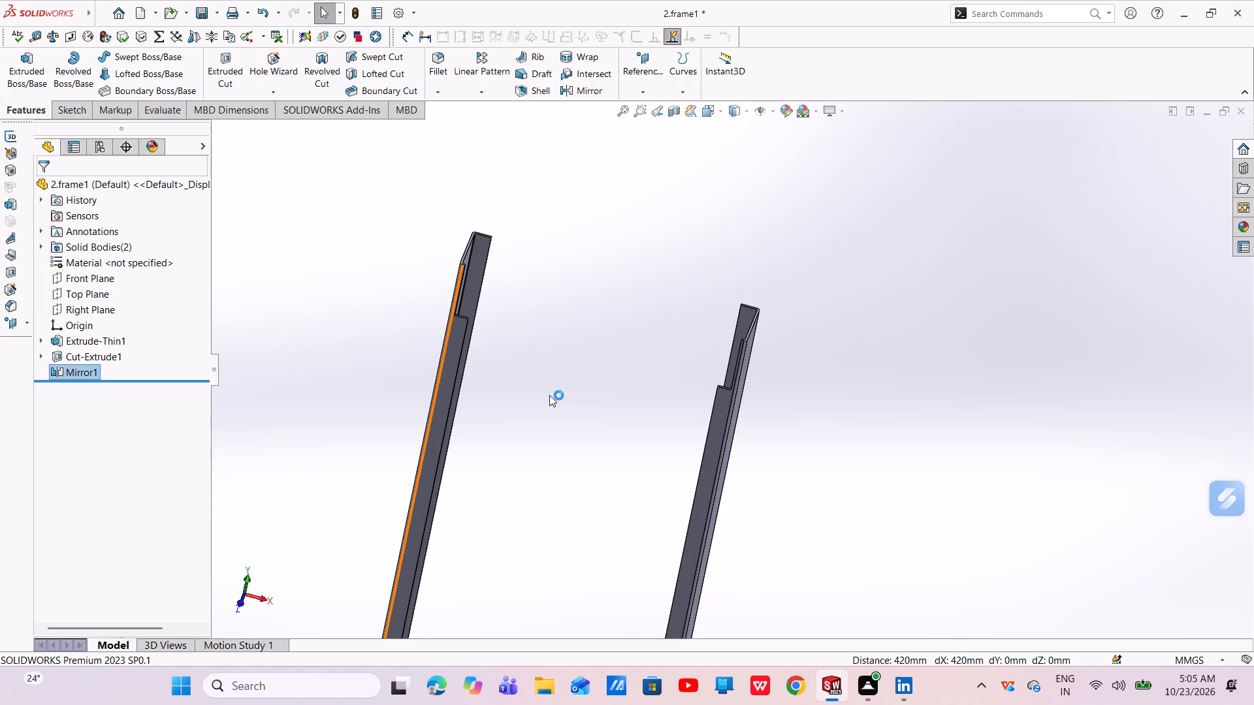
Start a sketch on the bottom end face of the original channel.
scroll(677, 433, "up", 7)
scroll(679, 586, "down", 3)
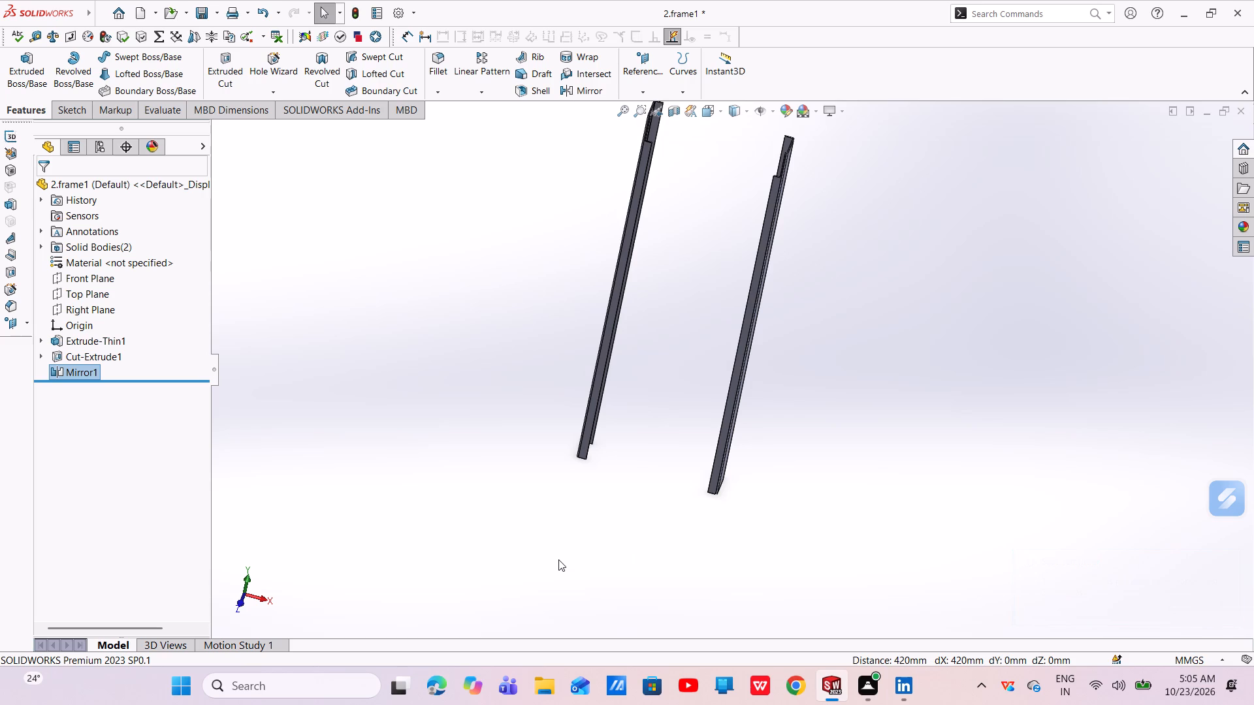
scroll(679, 493, "down", 3)
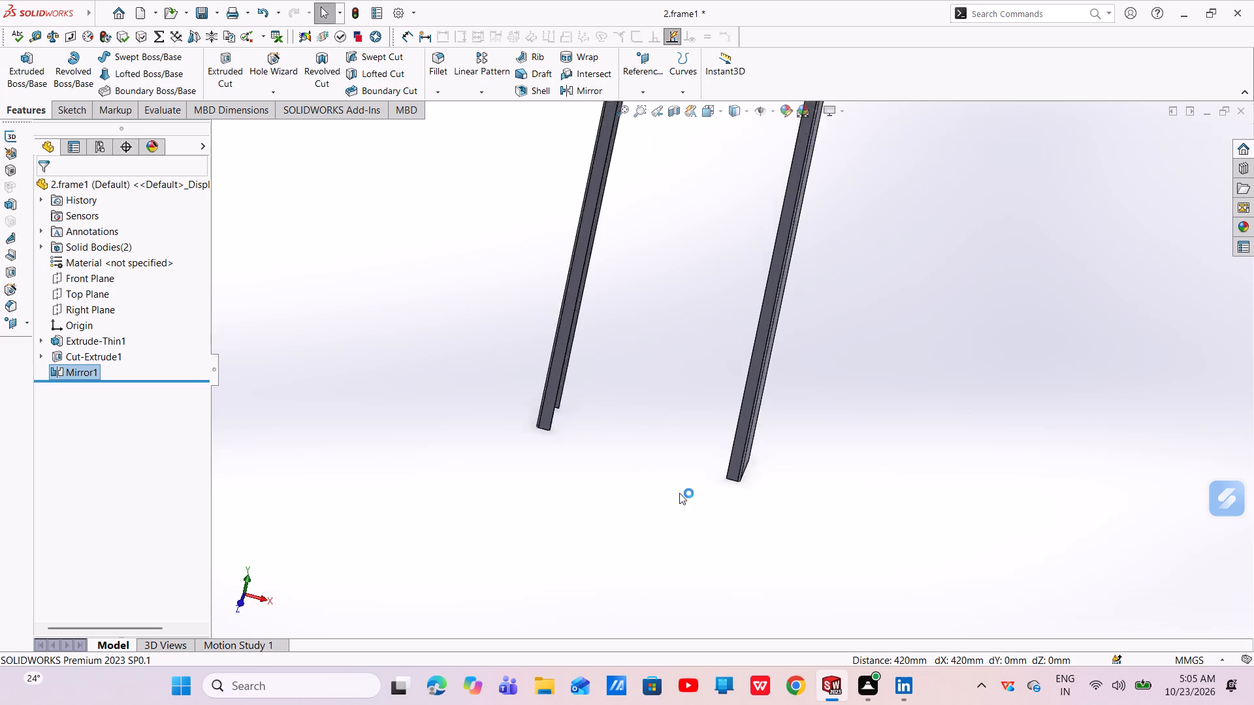
scroll(679, 493, "down", 4)
middle_click_drag(713, 519, 696, 369)
scroll(899, 484, "down", 4)
middle_click_drag(900, 448, 894, 350)
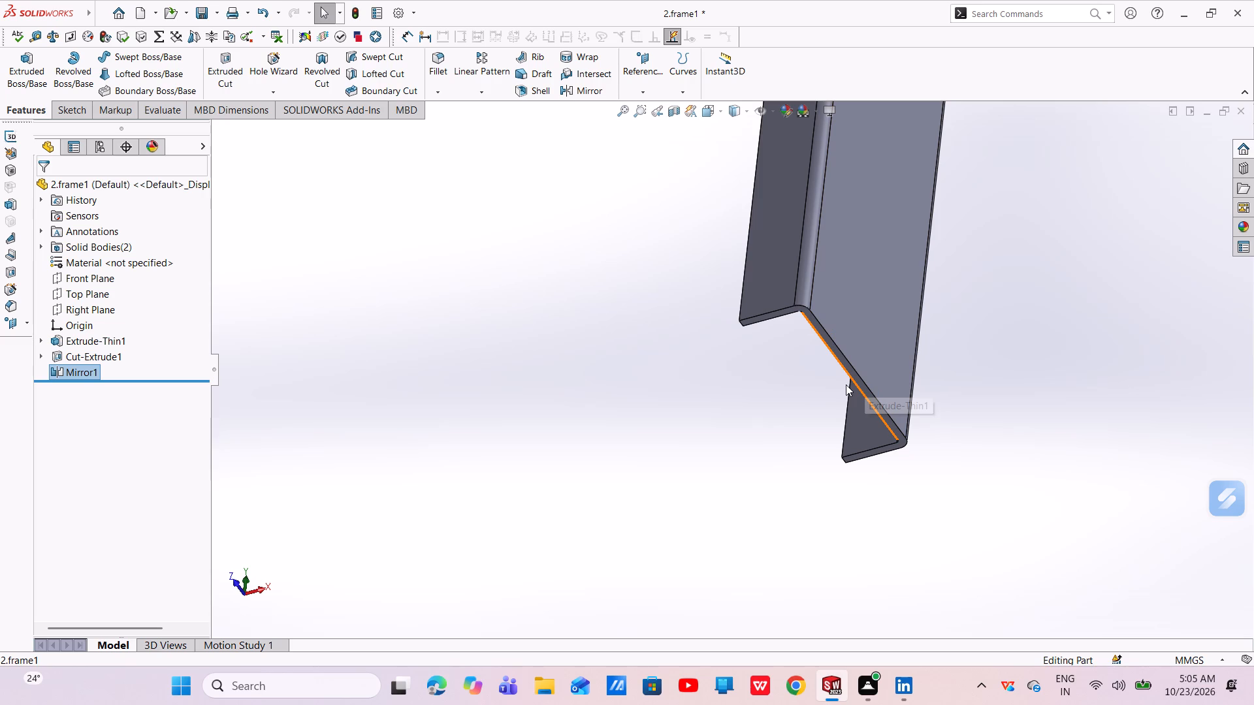
left_click(868, 394)
left_click(921, 360)
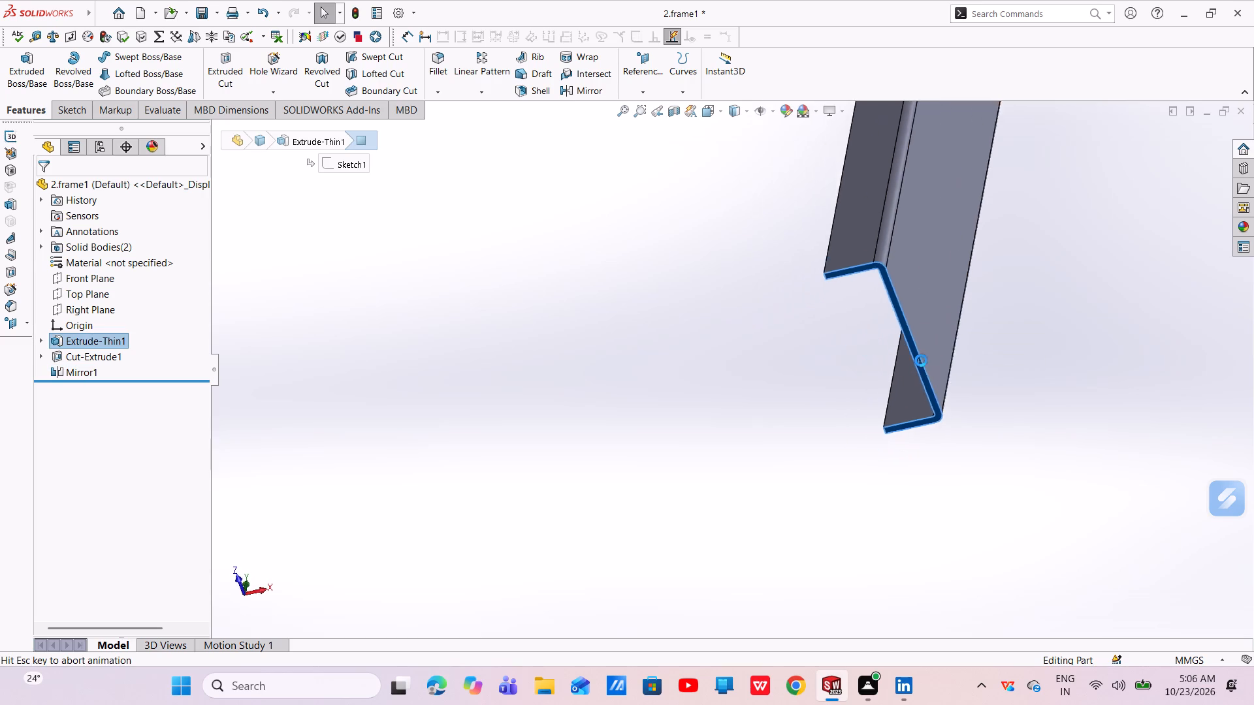
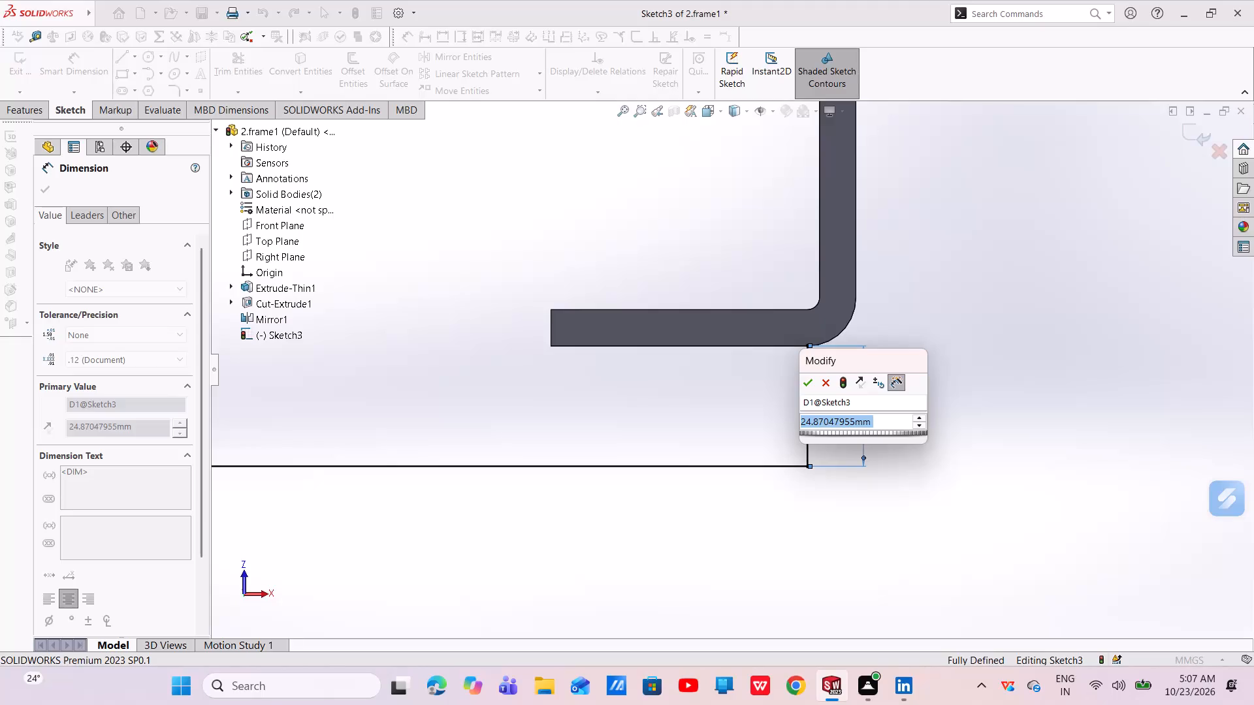
Set the length of the short vertical sketch line running from the channel's outer flange face to 40 mm.
key("BackSpace")
key("1")
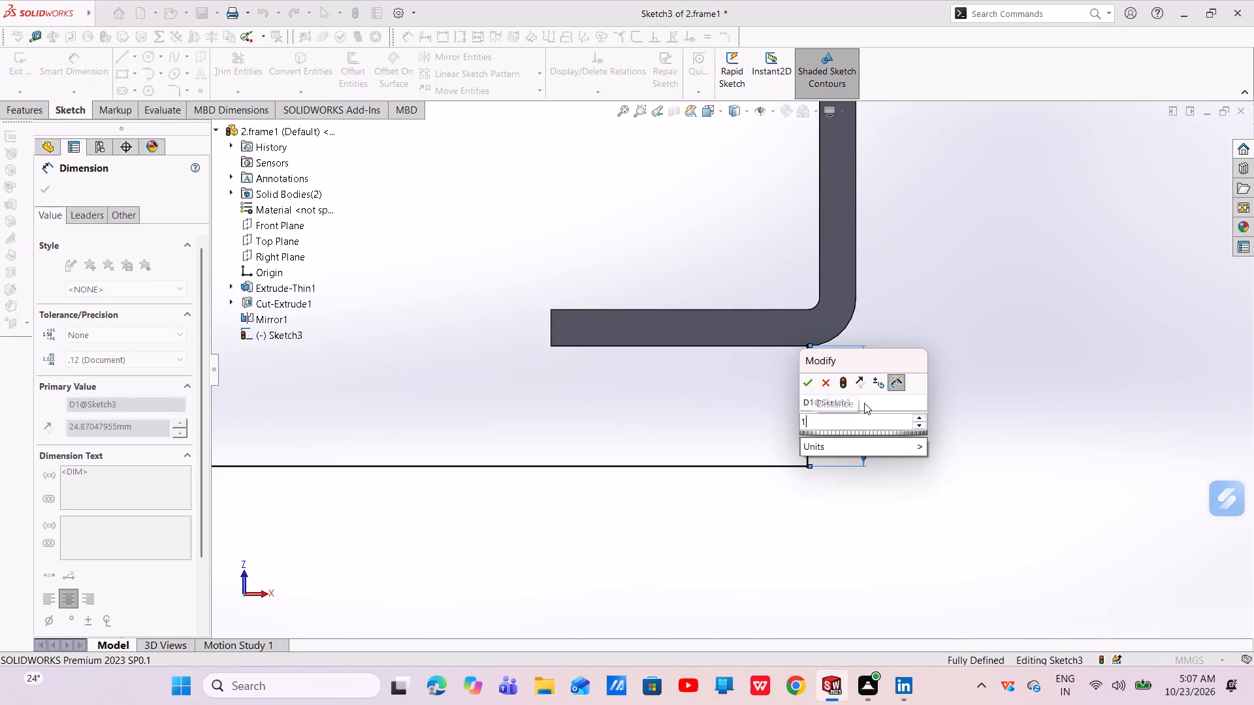
key("BackSpace")
type("40")
key("Return")
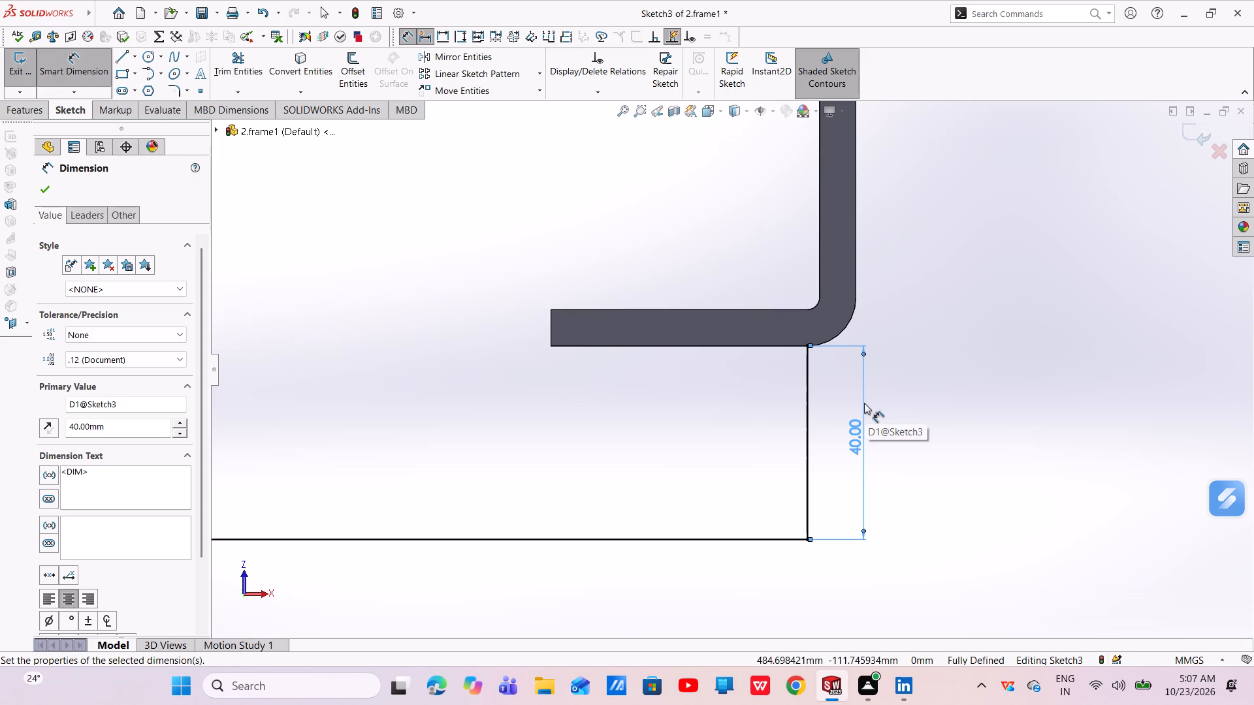
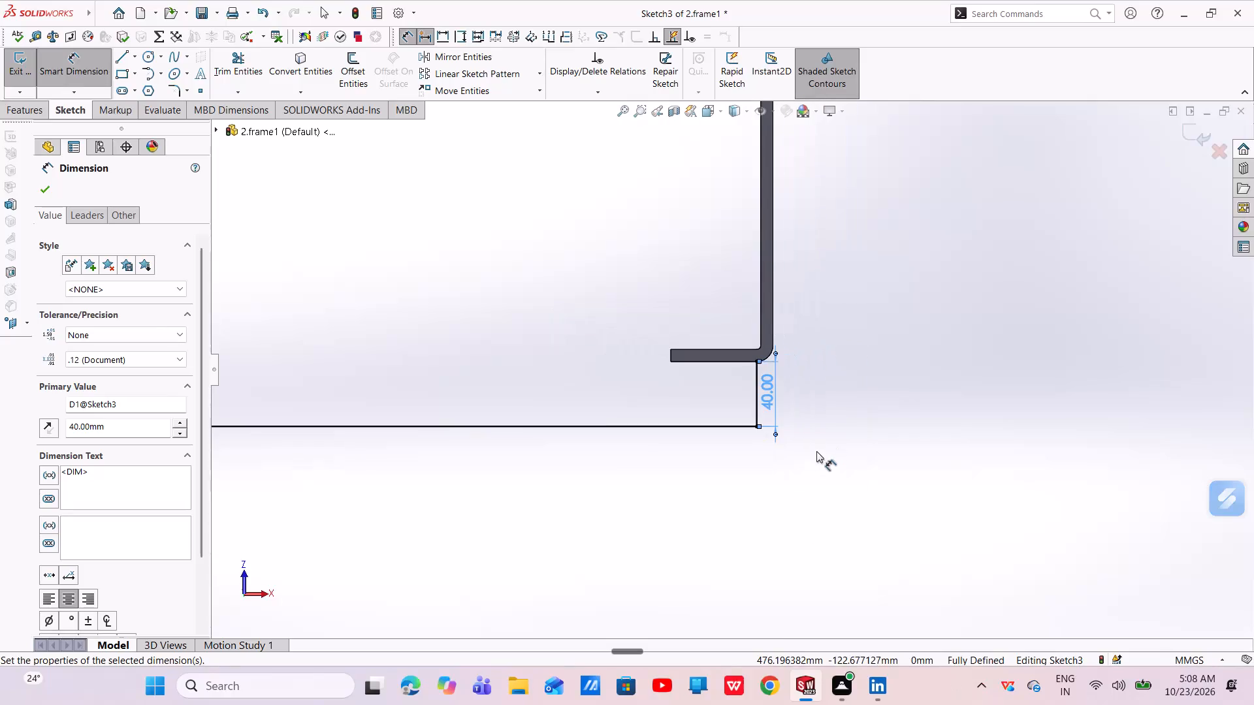
Finish dimensioning the connecting profile and start a Boss-Extrude from its sketch.
scroll(519, 437, "up", 5)
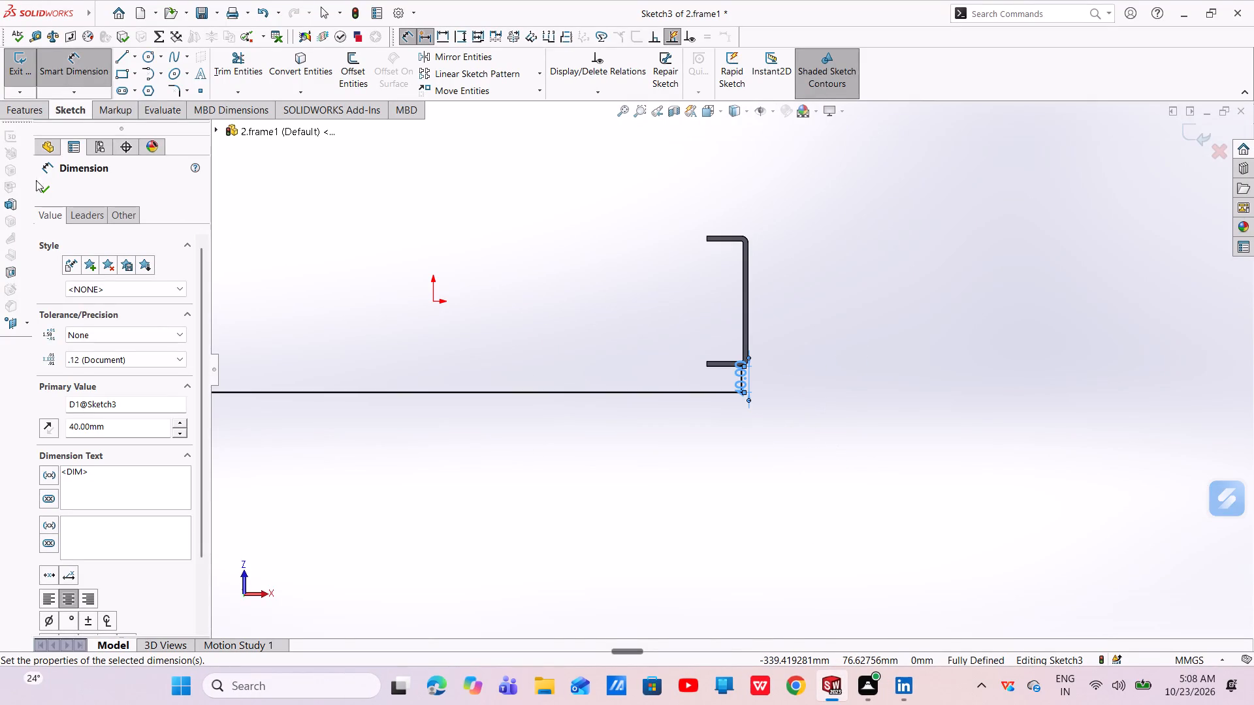
left_click(43, 189)
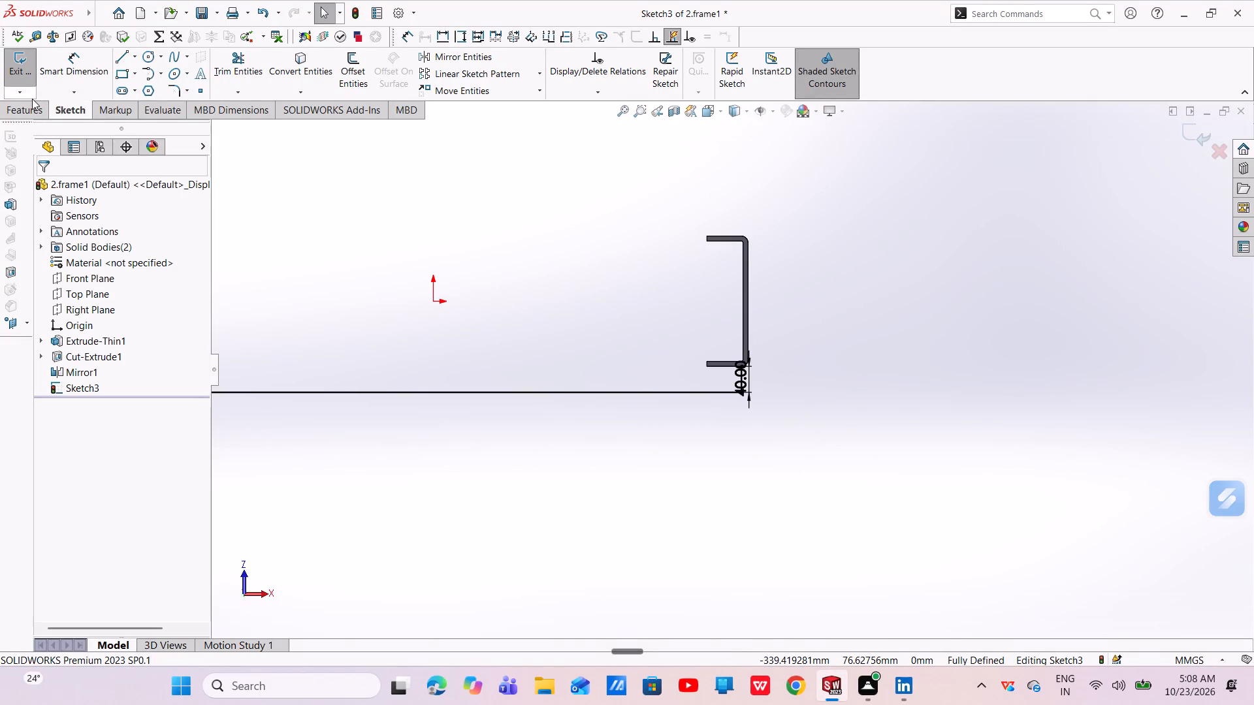
left_click(33, 104)
left_click(39, 68)
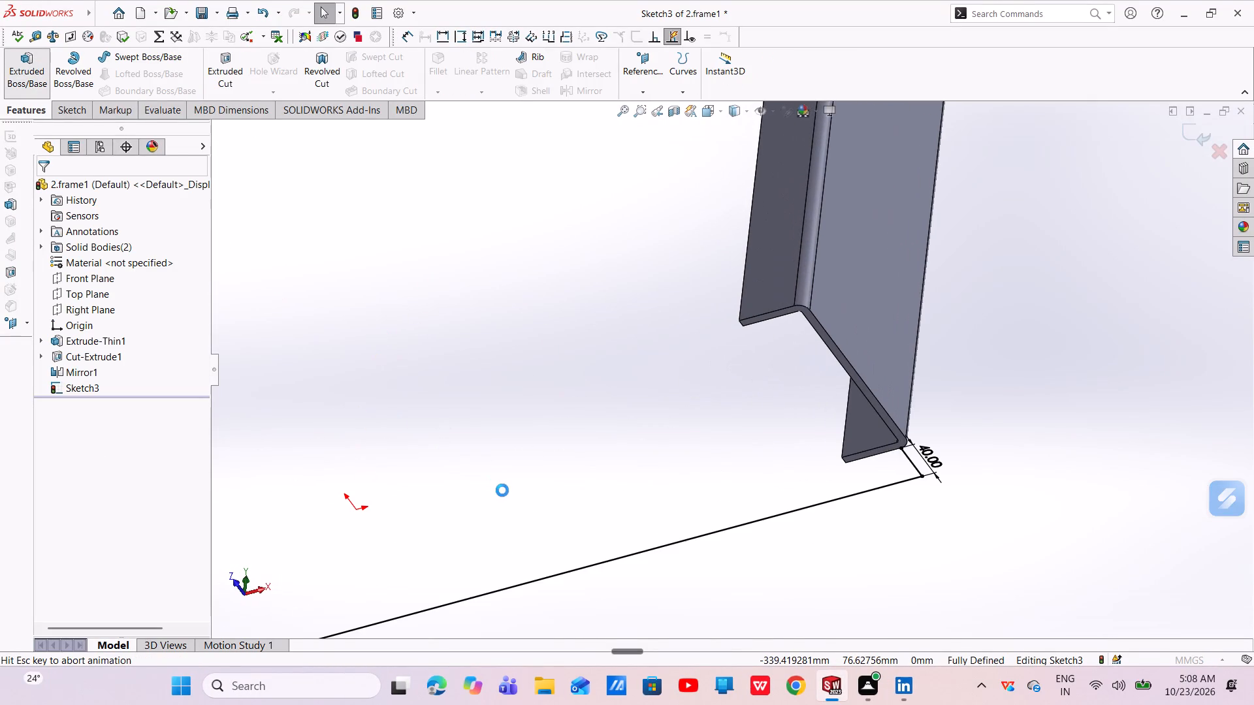
scroll(500, 491, "up", 4)
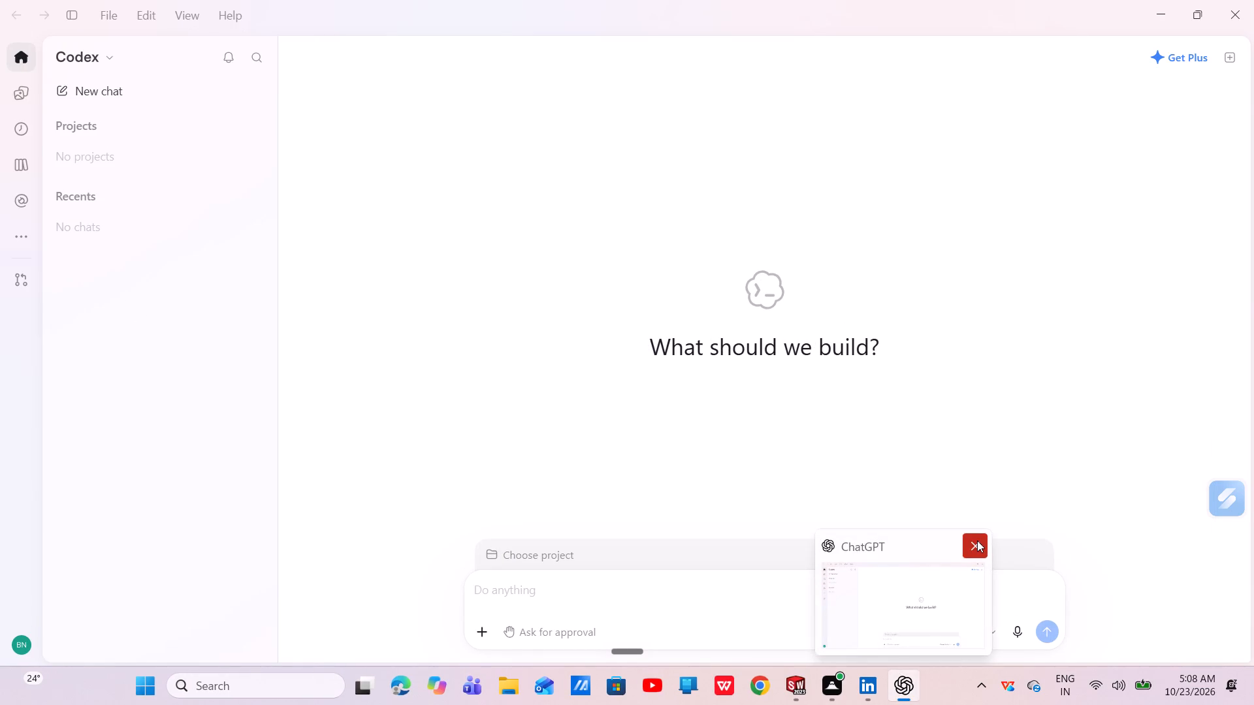
Close the ChatGPT and LinkedIn windows and return to the SOLIDWORKS extrusion.
left_click(978, 540)
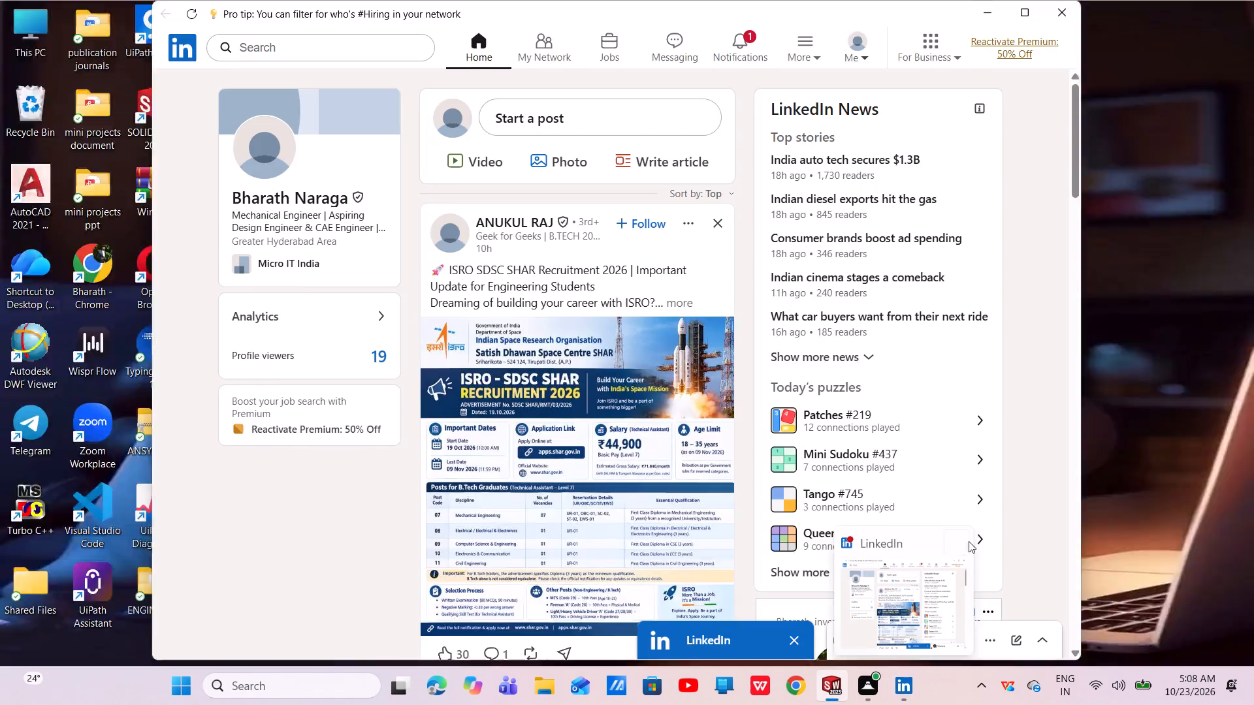
left_click(967, 539)
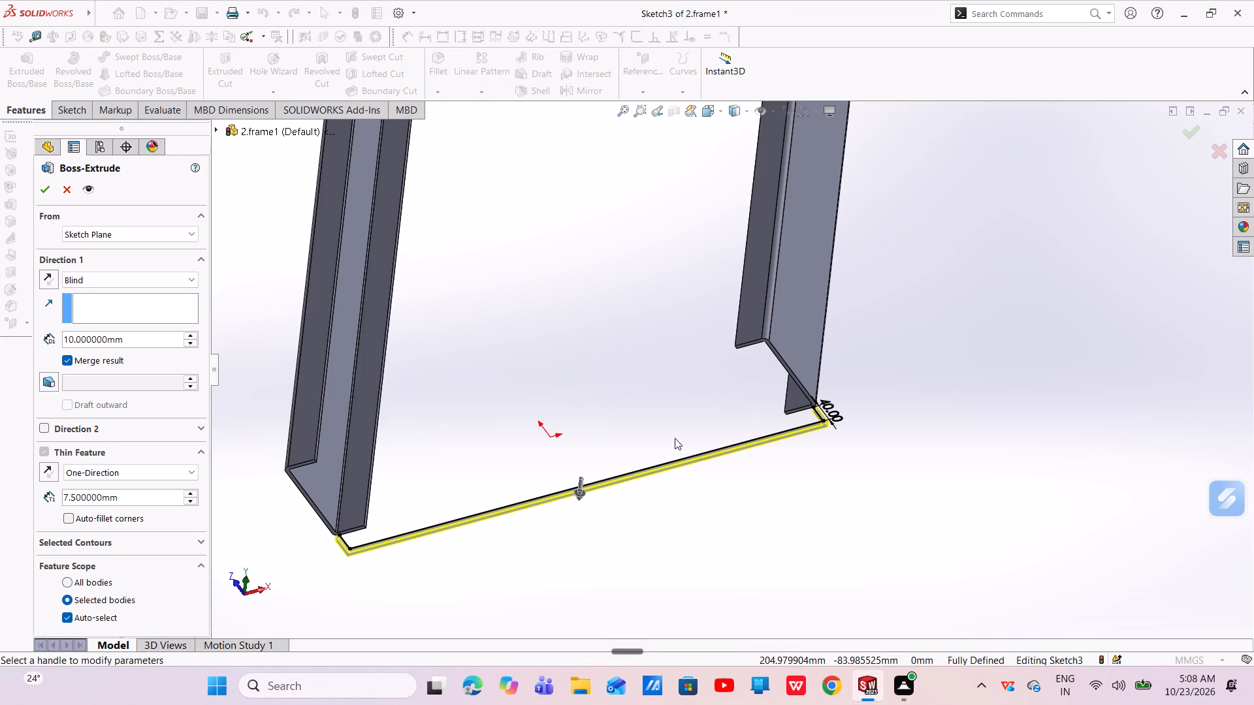
Set the thin extrusion's blind depth to 400 mm and reverse its direction so it runs up along the channels.
left_click(50, 281)
left_click(50, 281)
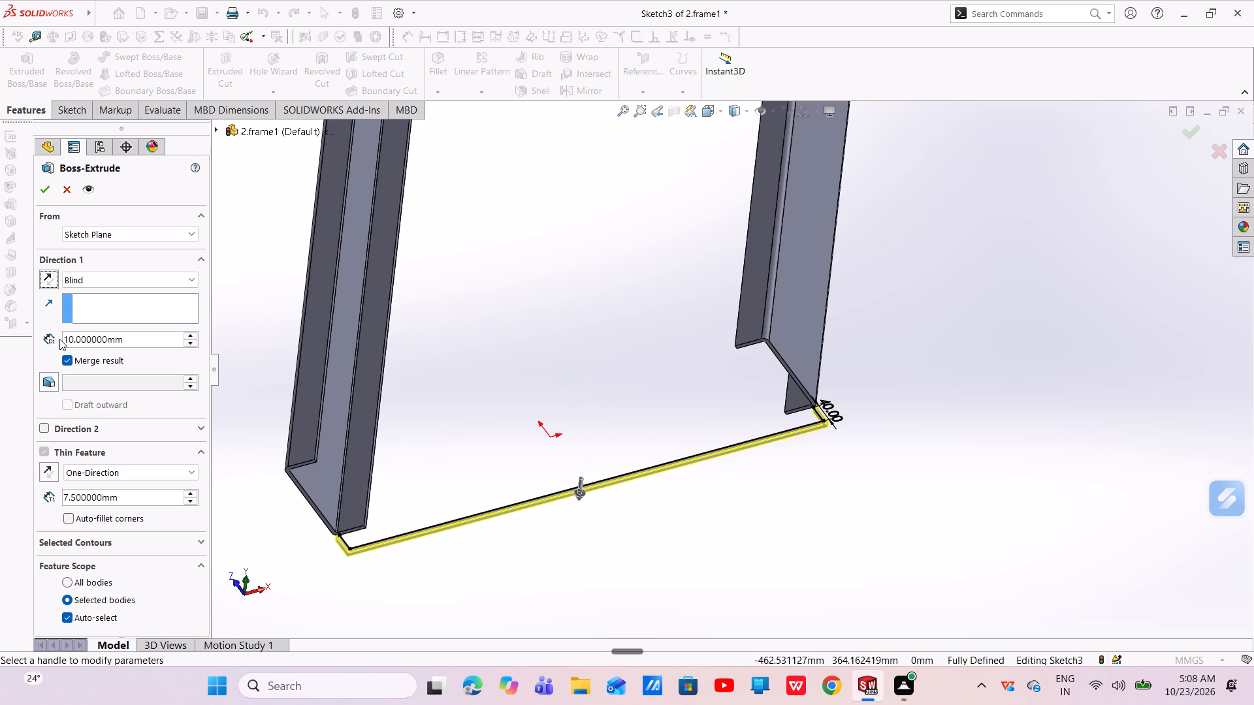
left_click(50, 306)
left_click_drag(138, 496, 88, 511)
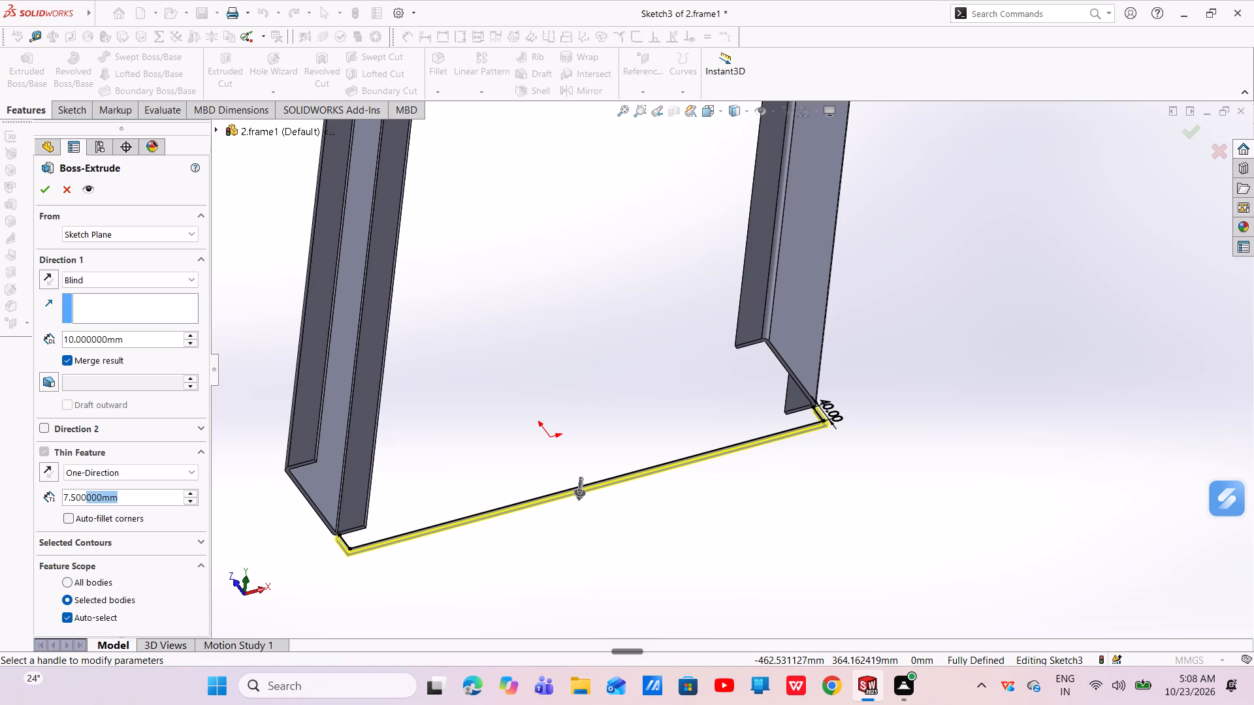
left_click_drag(88, 511, 120, 499)
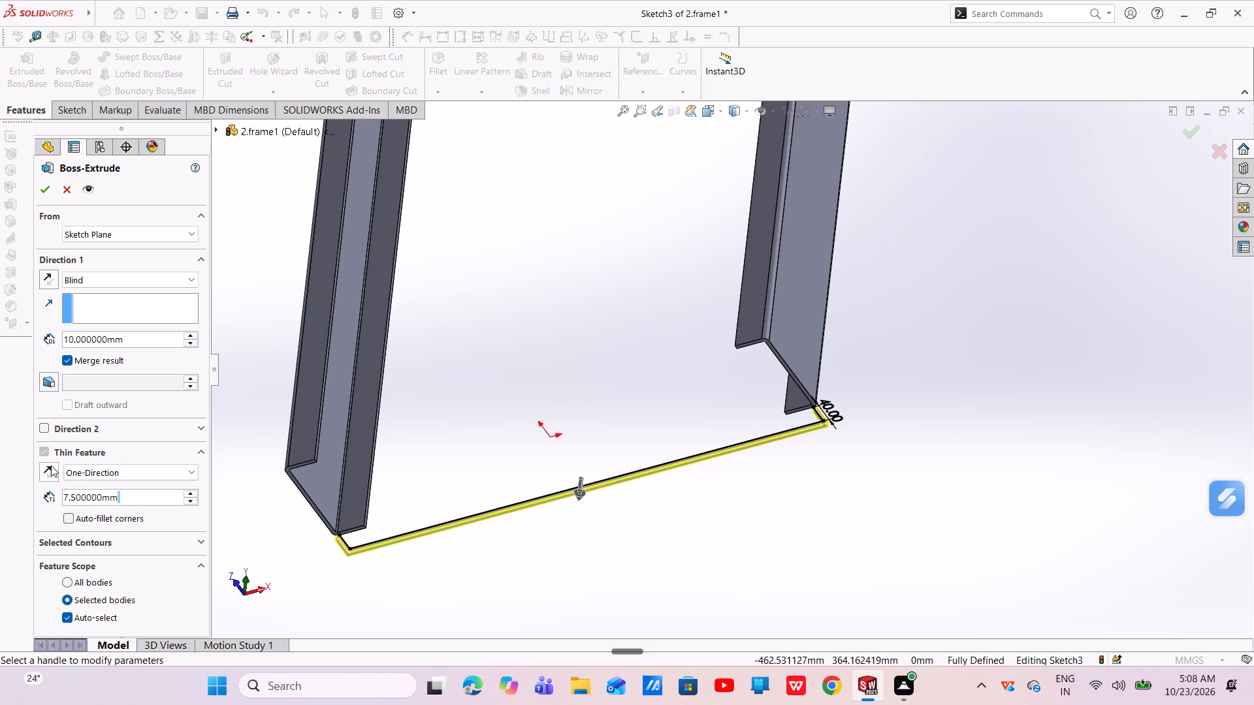
left_click(51, 465)
left_click(51, 465)
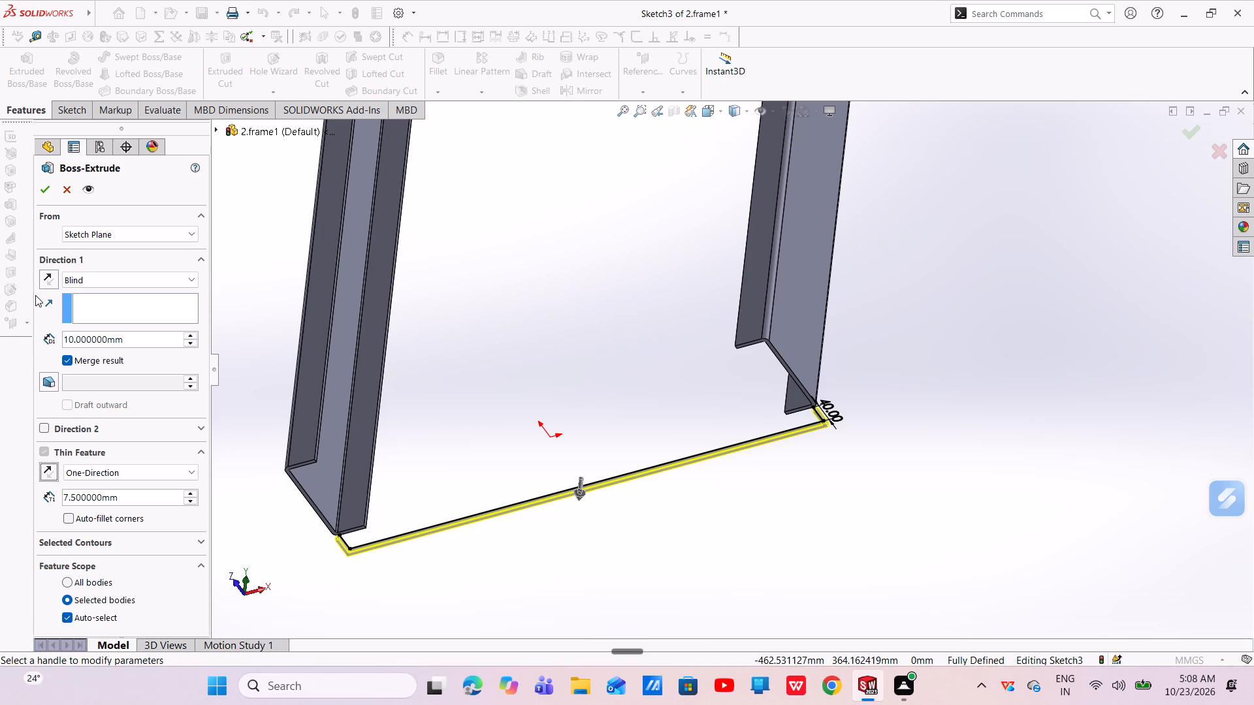
left_click_drag(120, 337, 91, 346)
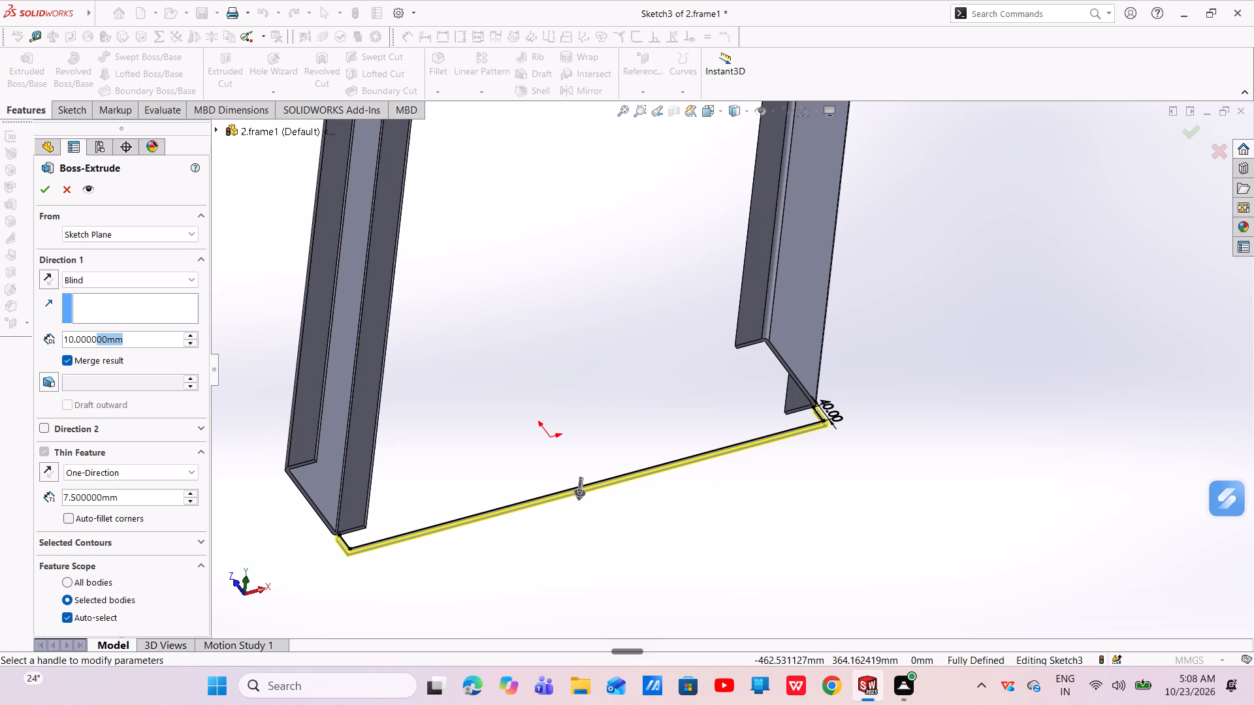
left_click_drag(91, 346, 62, 356)
key("BackSpace")
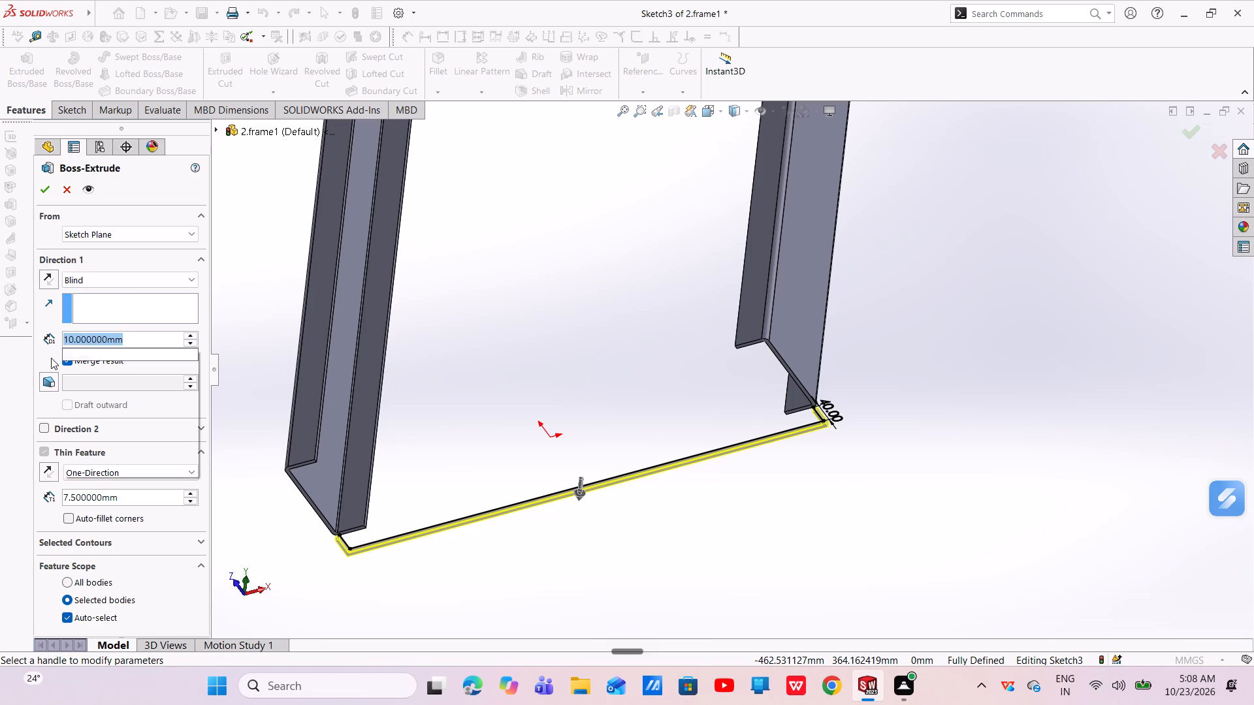
type("400")
key("Return")
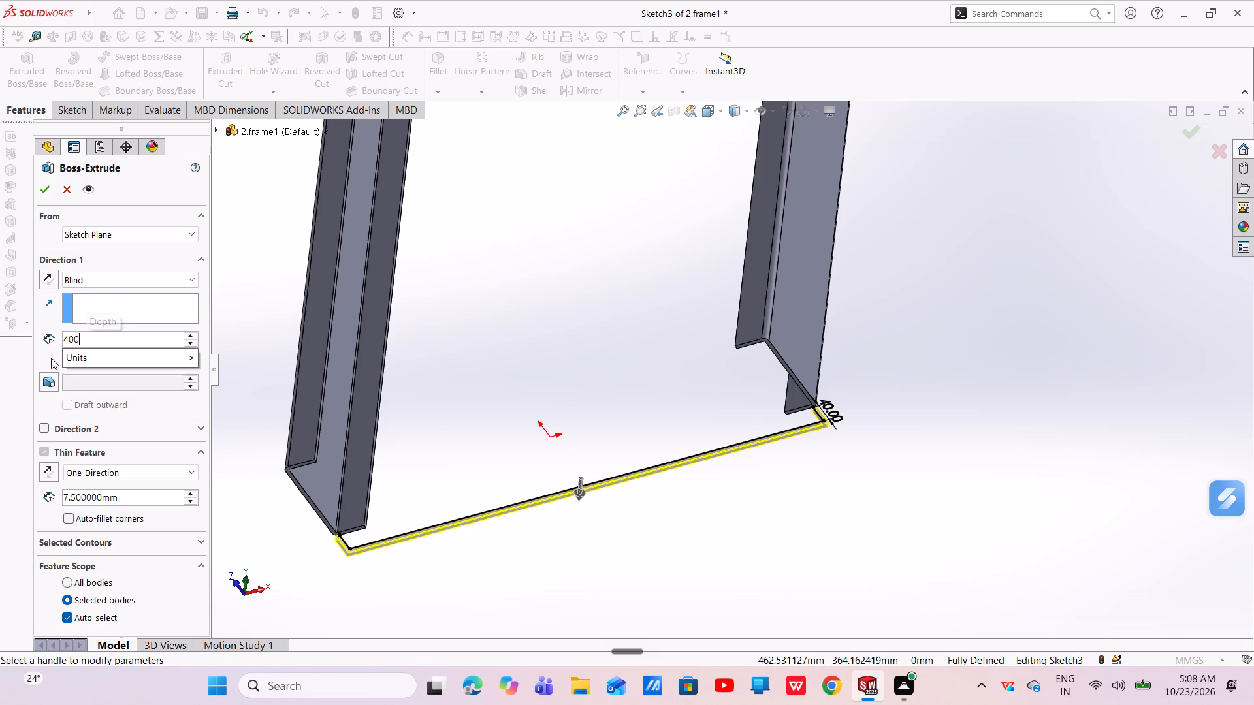
left_click(54, 281)
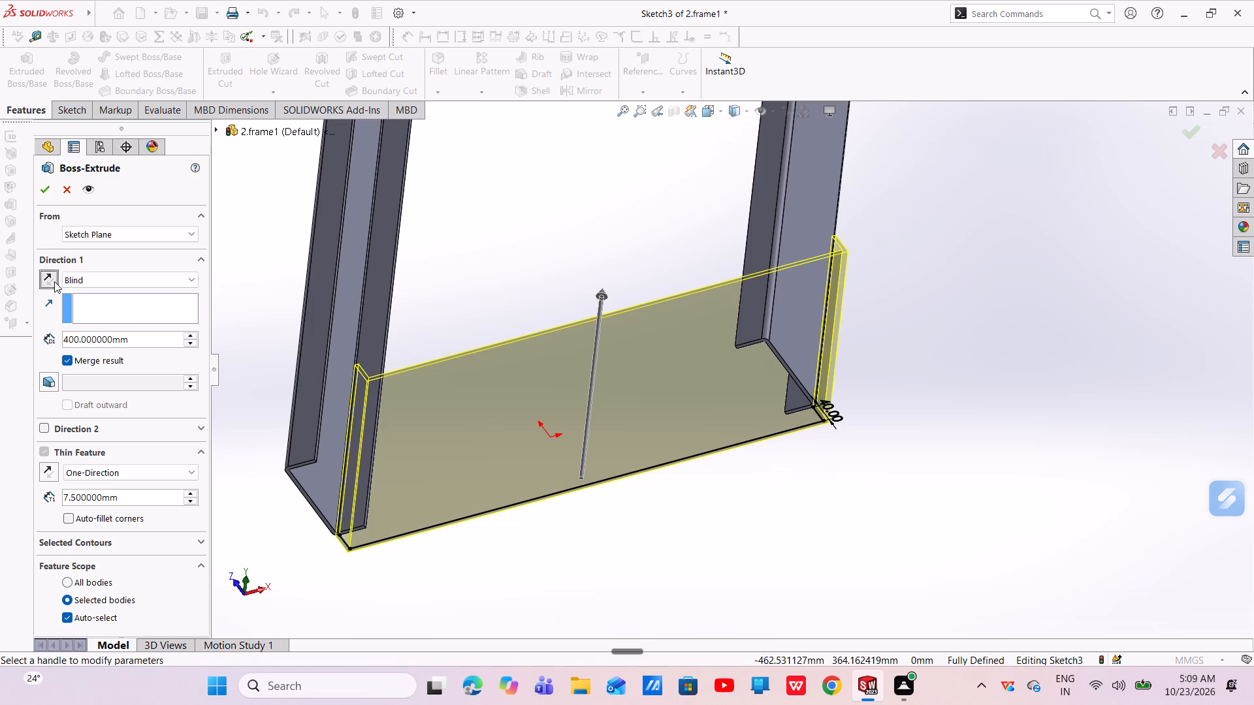
Offset the extrusion's start 75 mm from the sketch plane, up from the channels' bottom ends, and create the connecting plate.
scroll(637, 516, "down", 2)
scroll(637, 516, "up", 5)
middle_click_drag(636, 491, 626, 483)
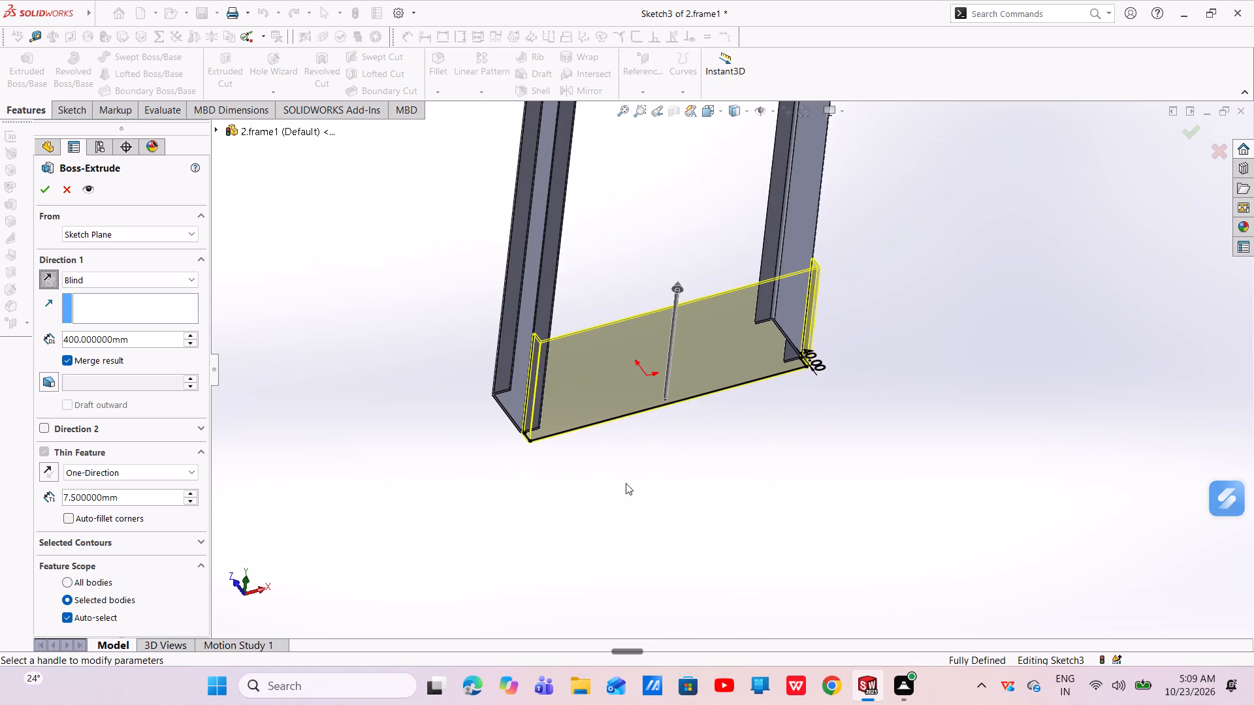
middle_click_drag(626, 483, 619, 426)
middle_click_drag(615, 416, 608, 391)
middle_click_drag(630, 408, 723, 511)
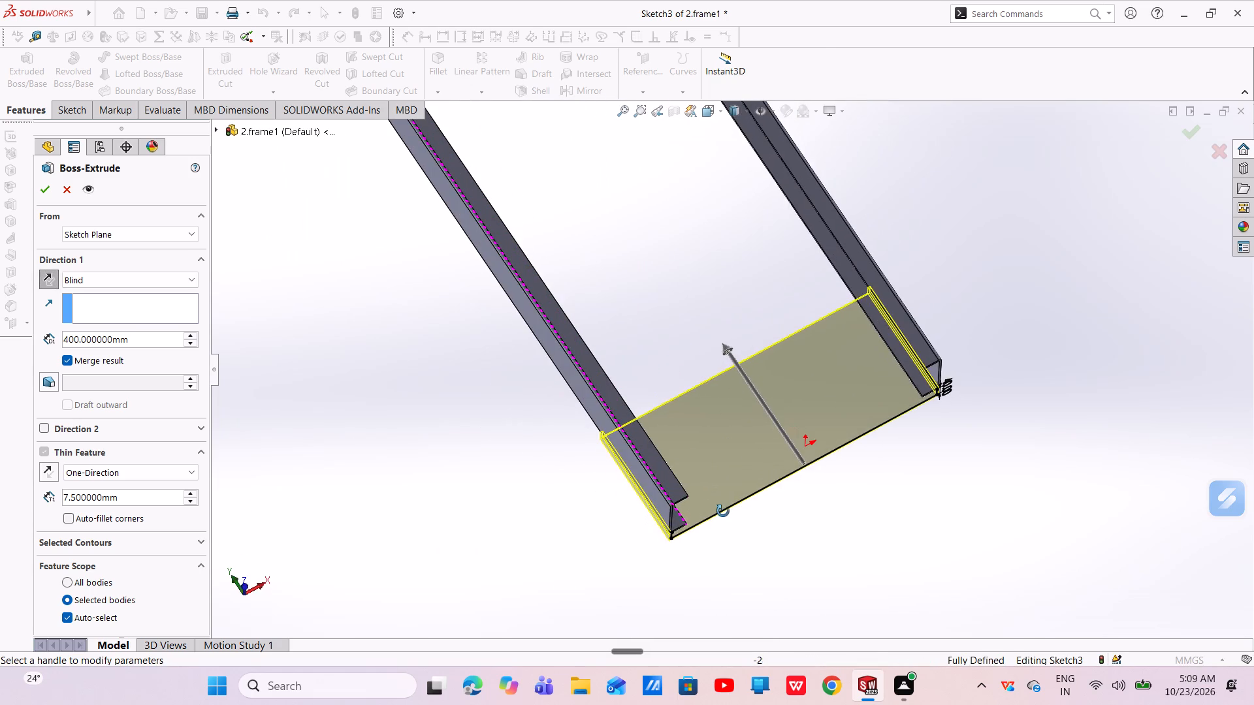
middle_click_drag(723, 511, 756, 559)
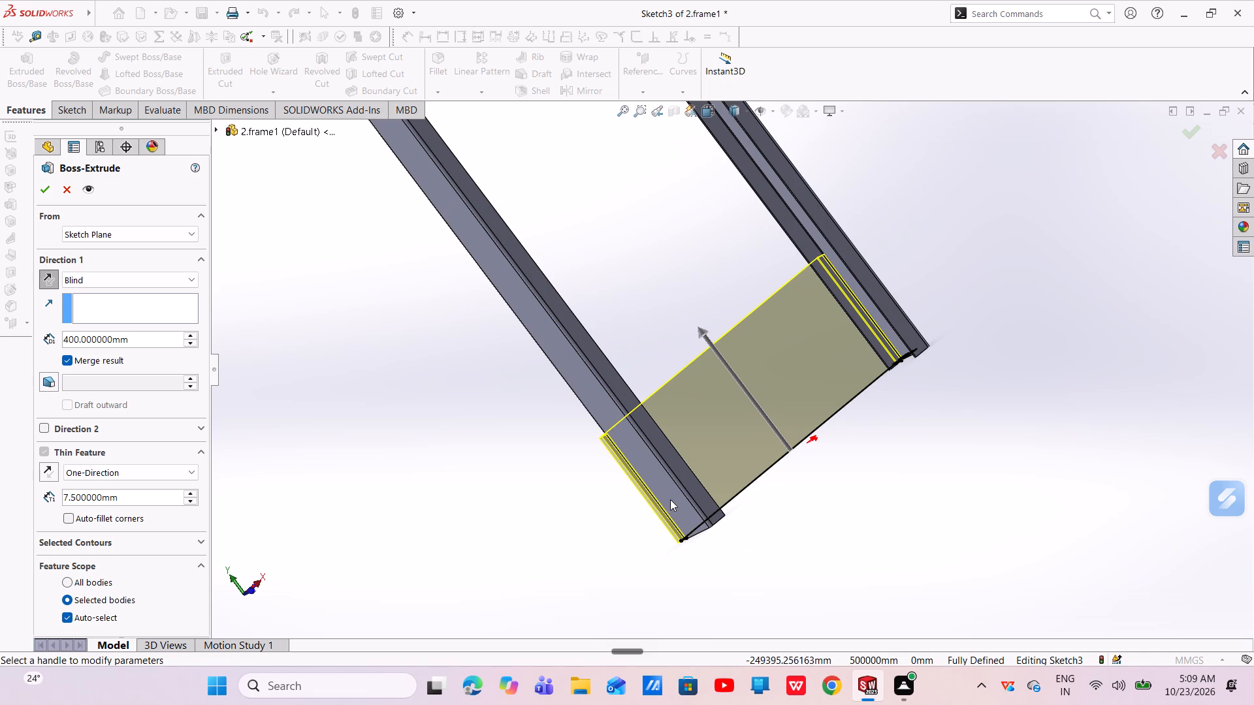
left_click(165, 234)
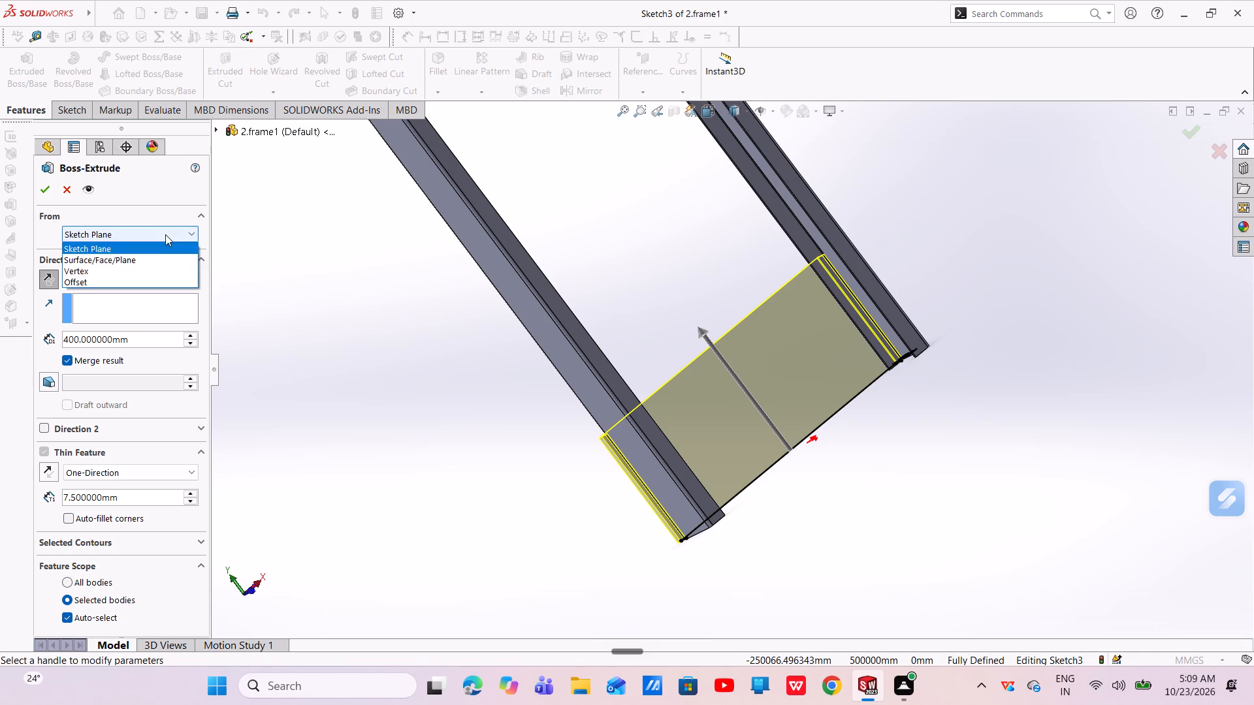
left_click(123, 293)
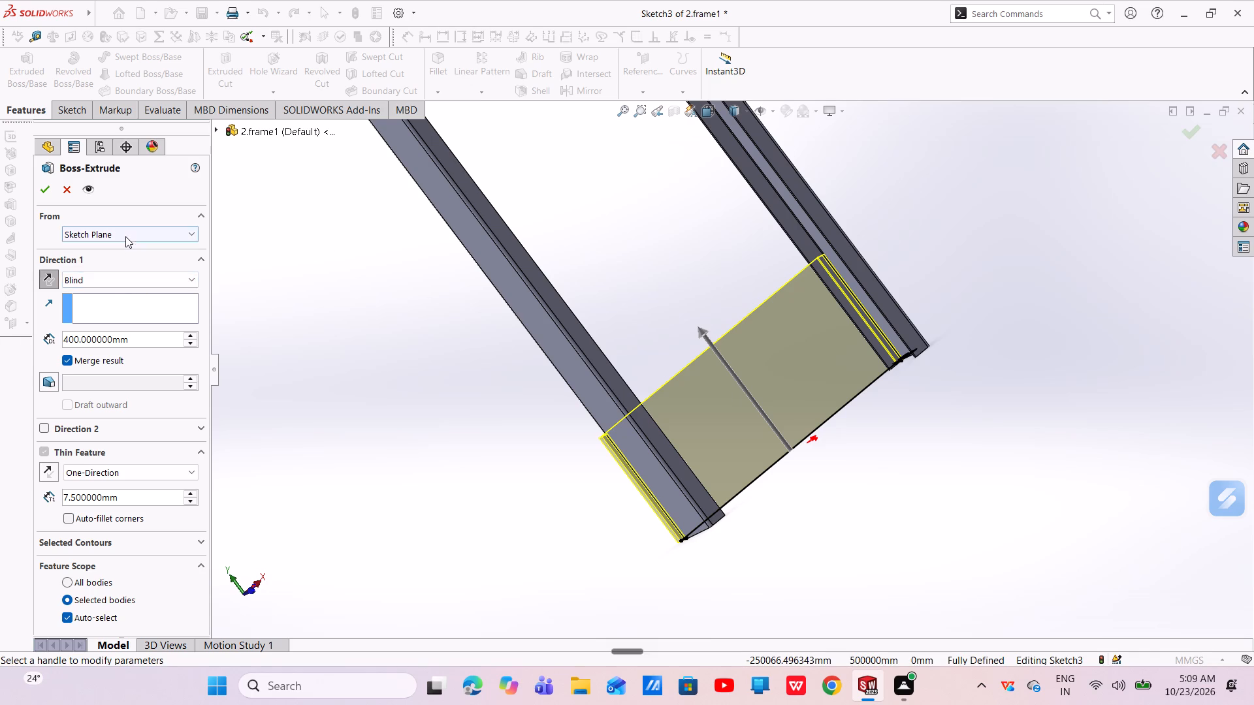
left_click(125, 236)
left_click(102, 277)
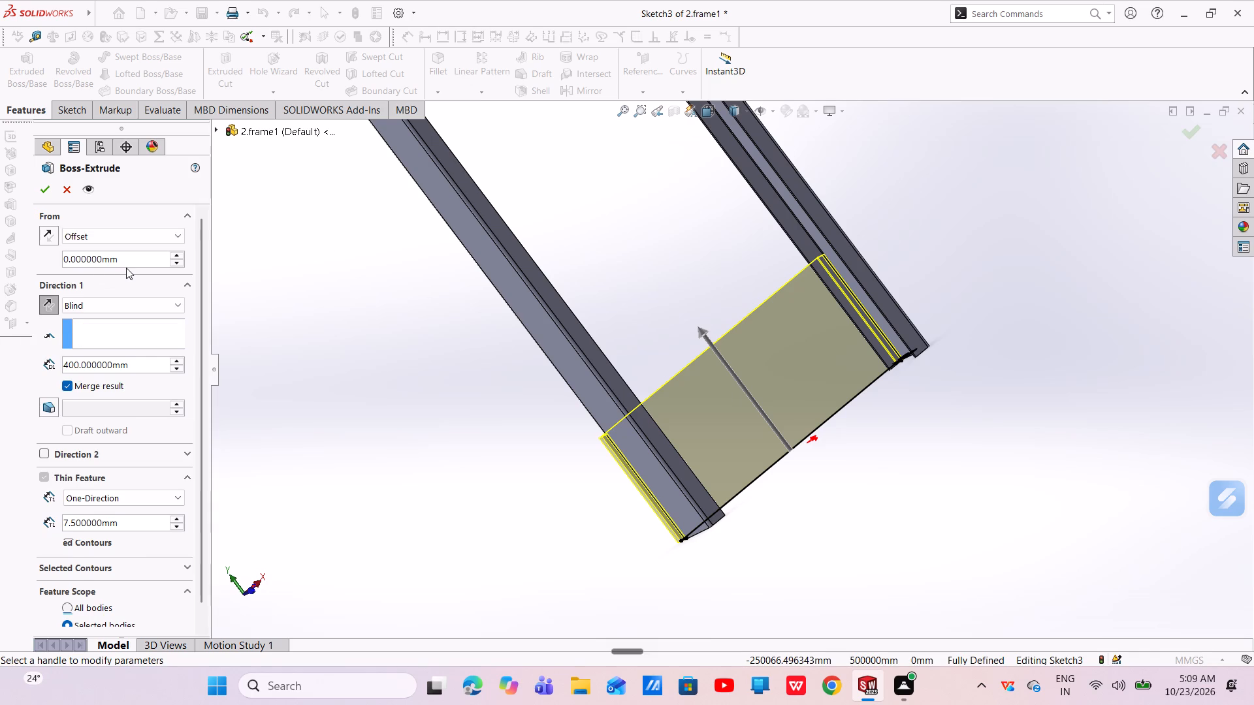
left_click_drag(126, 266, 39, 277)
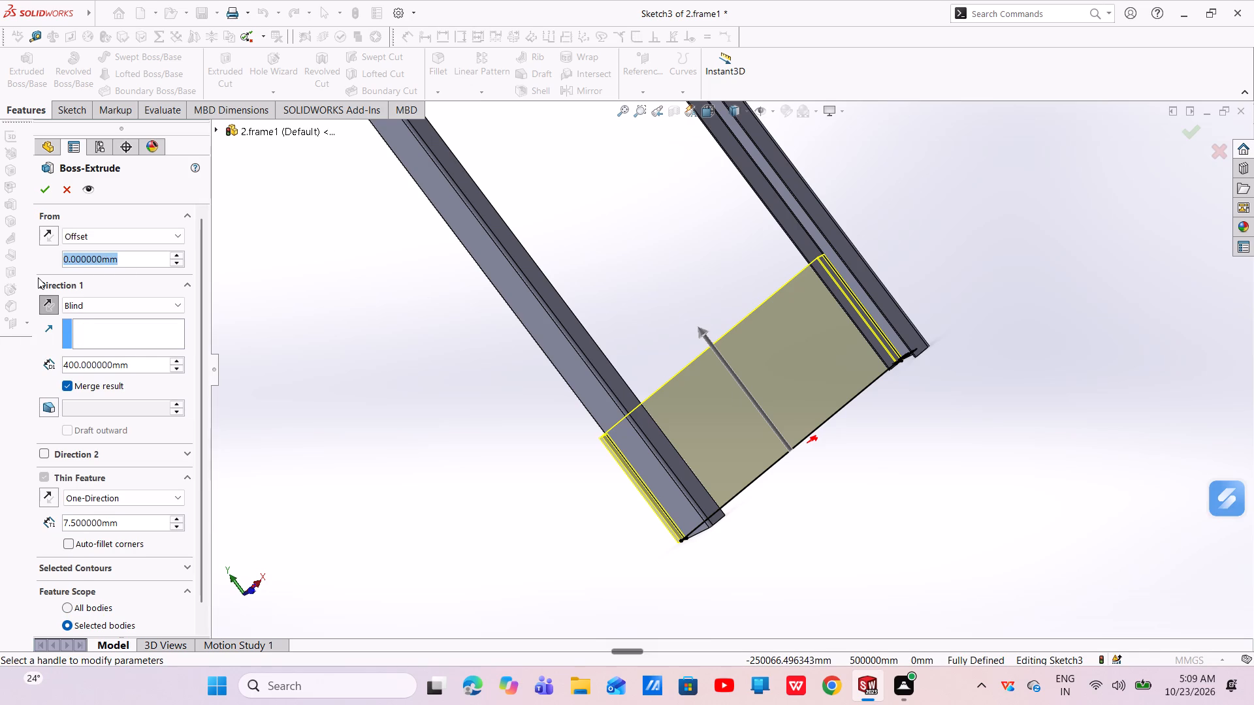
key("BackSpace")
type("75")
key("Return")
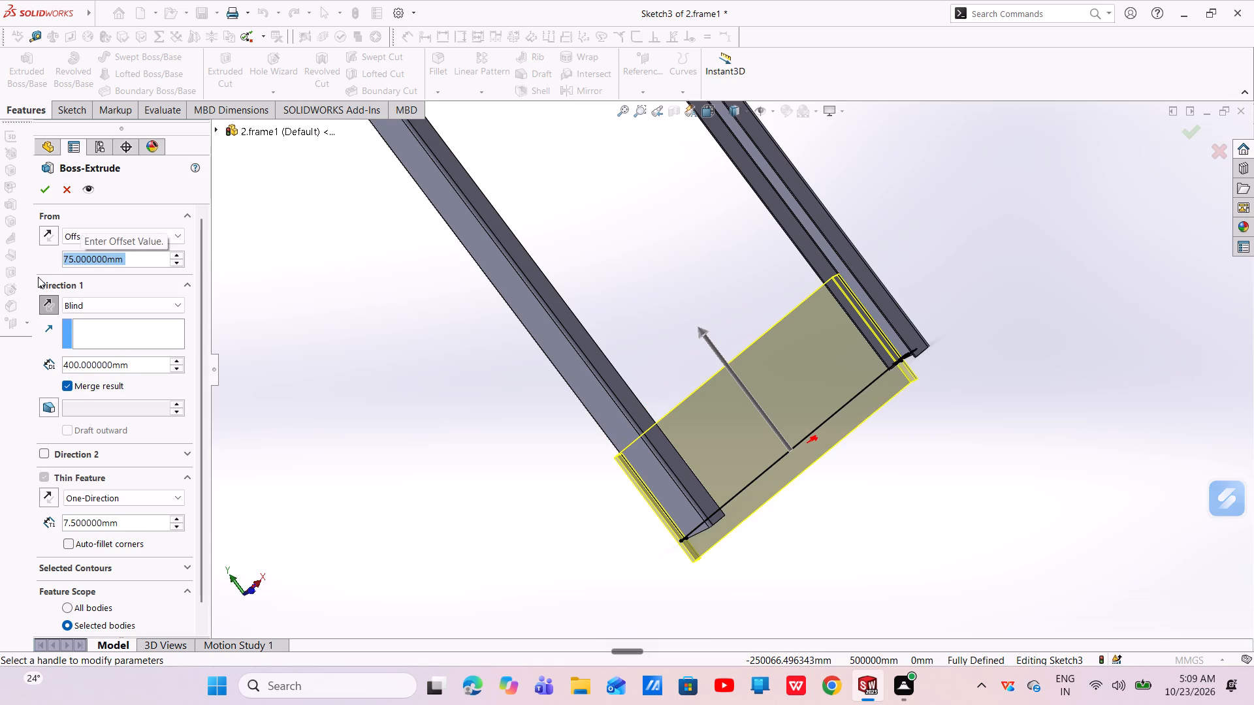
left_click(46, 233)
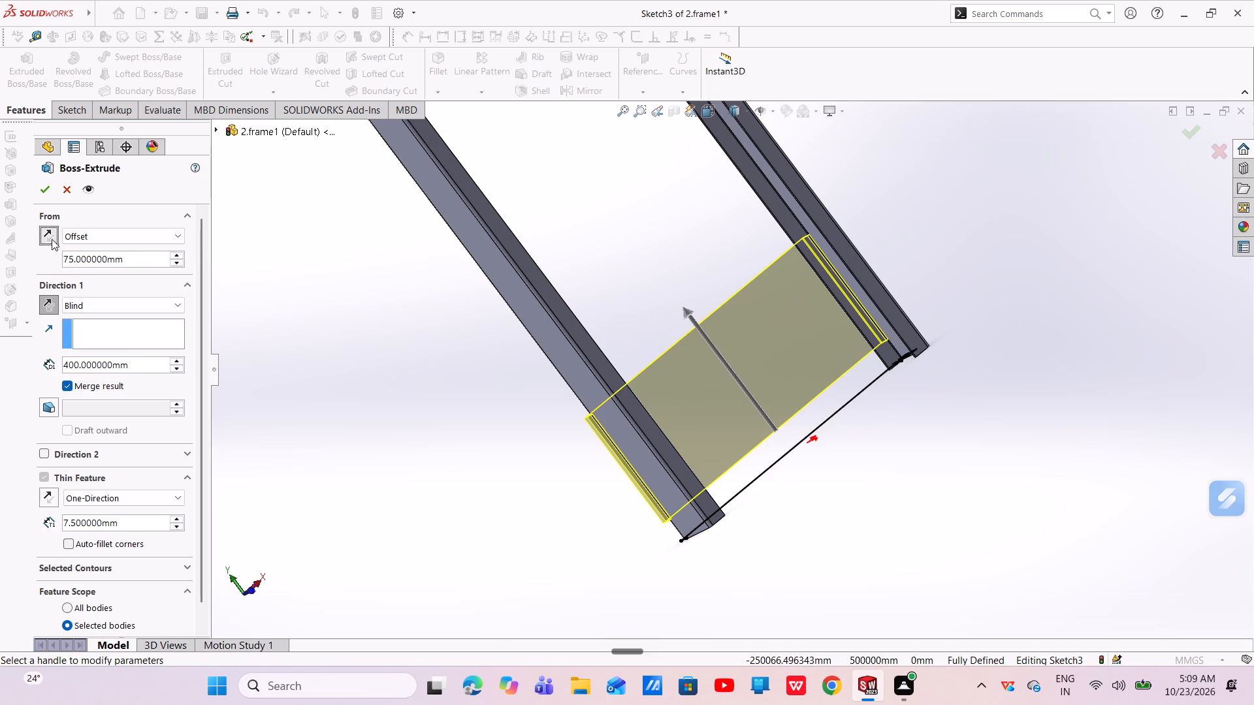
left_click(48, 193)
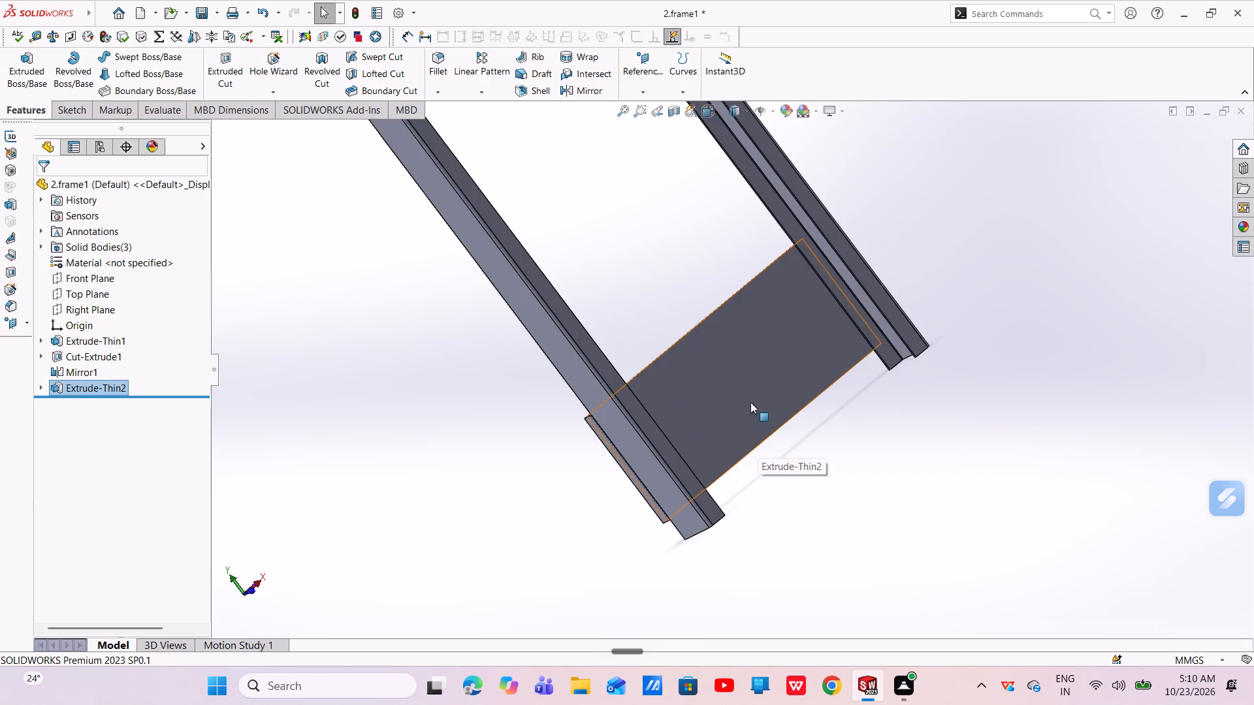
Fillet the connecting plate's two outer 400 mm bend edges, where its face meets the side flanges, with a 5 mm symmetric radius.
scroll(750, 402, "up", 3)
middle_click_drag(750, 402, 940, 268)
scroll(724, 361, "down", 2)
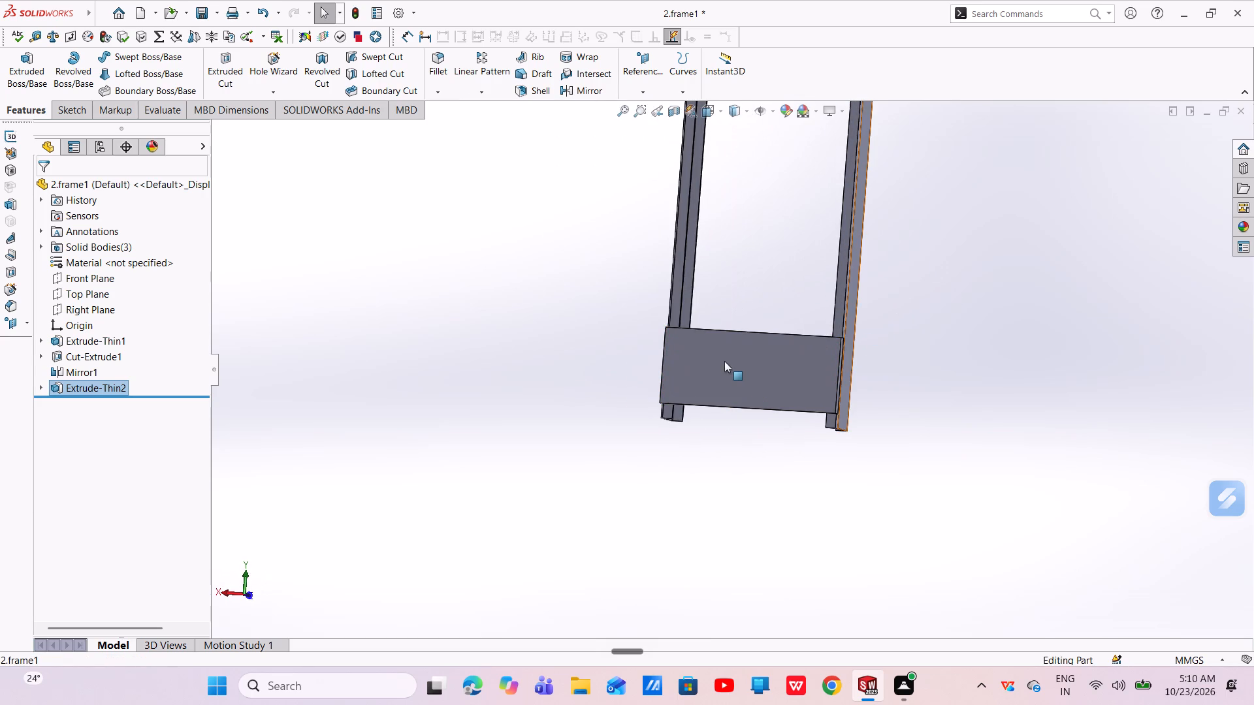
scroll(724, 361, "down", 8)
middle_click_drag(742, 396, 774, 317)
middle_click_drag(785, 303, 786, 302)
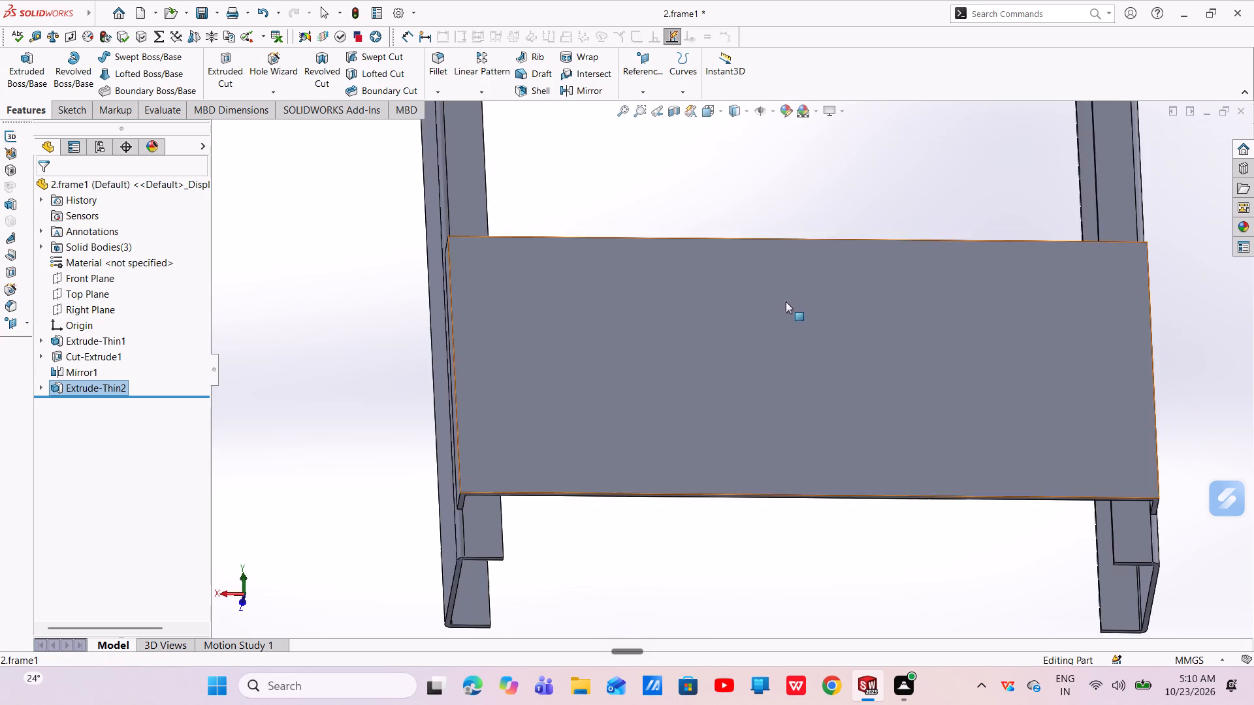
middle_click_drag(786, 302, 788, 296)
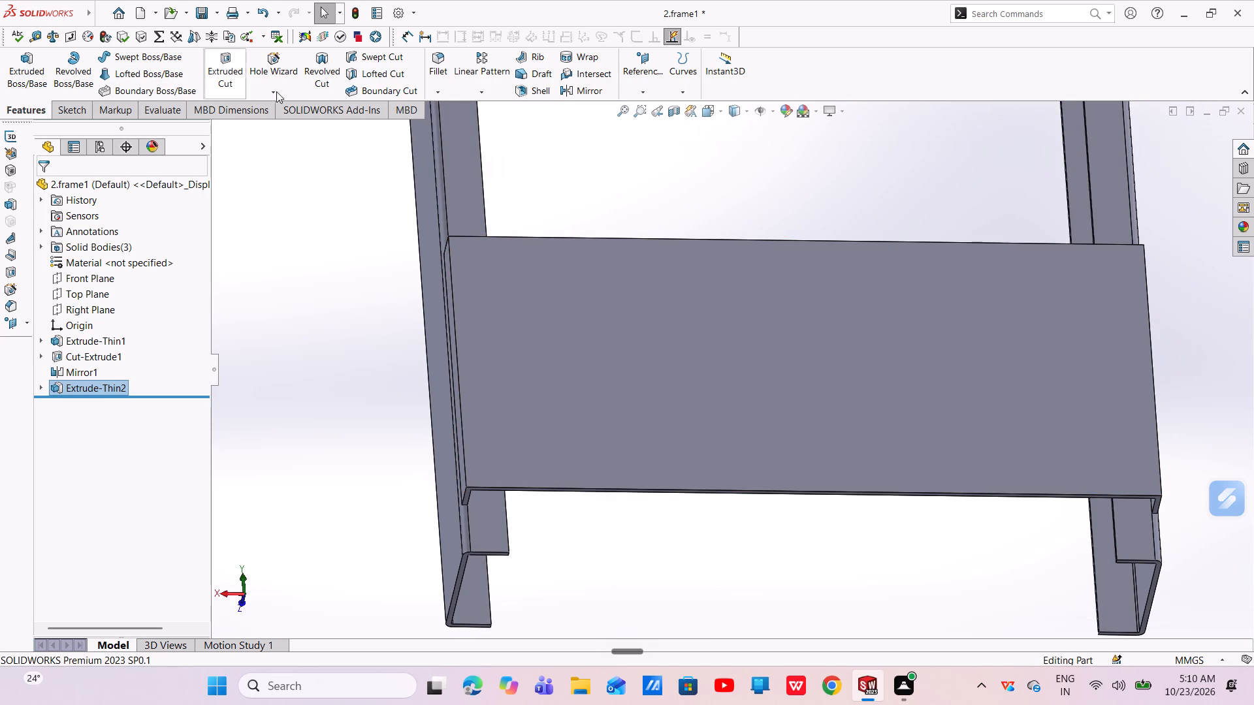
left_click(435, 66)
left_click(442, 61)
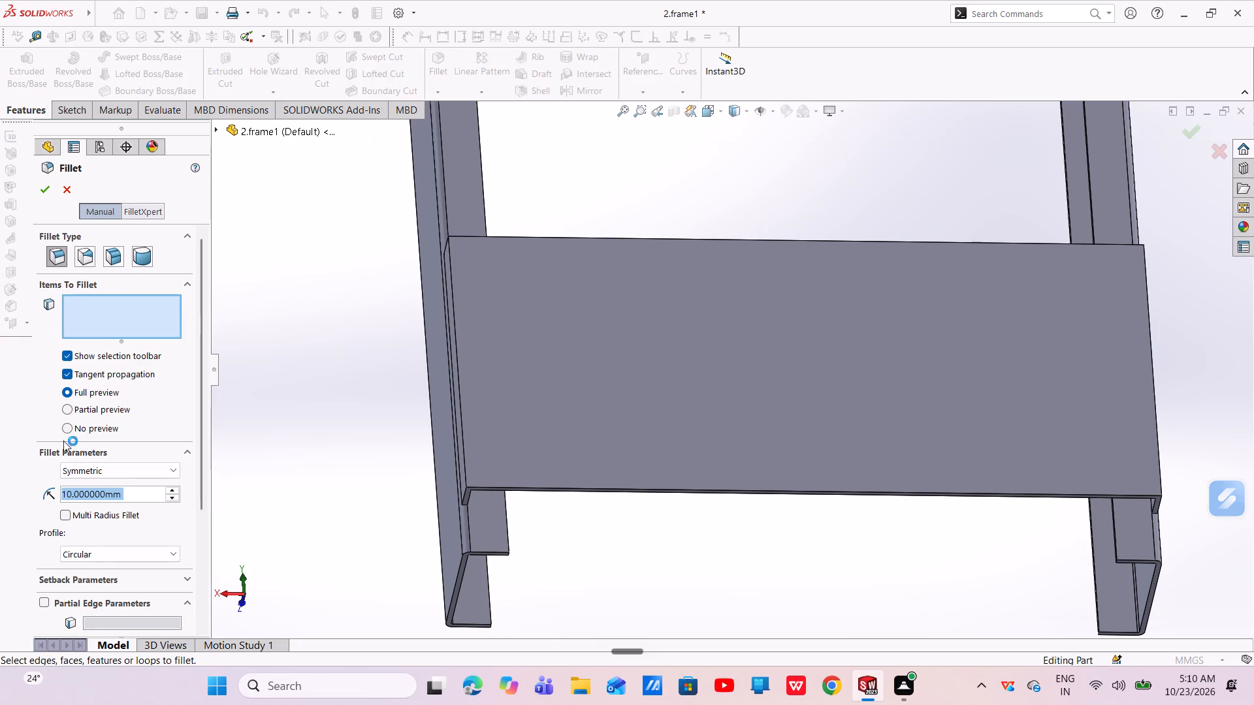
key("BackSpace")
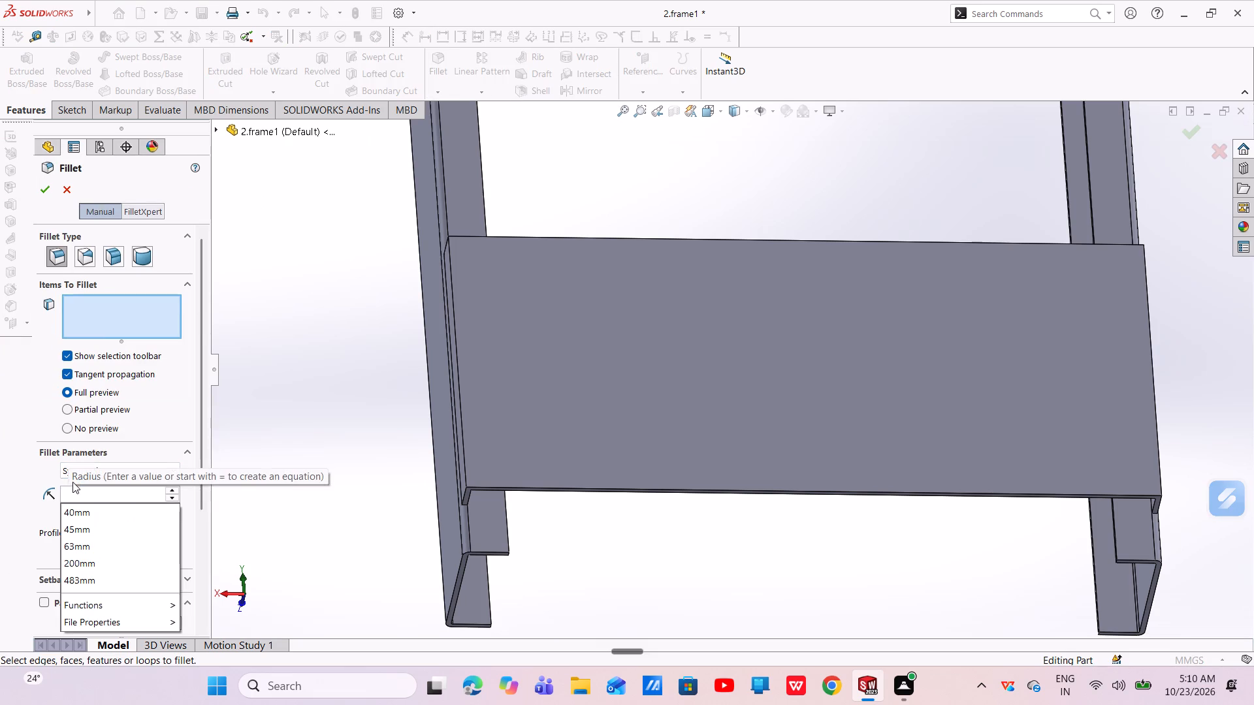
key("5")
key("Return")
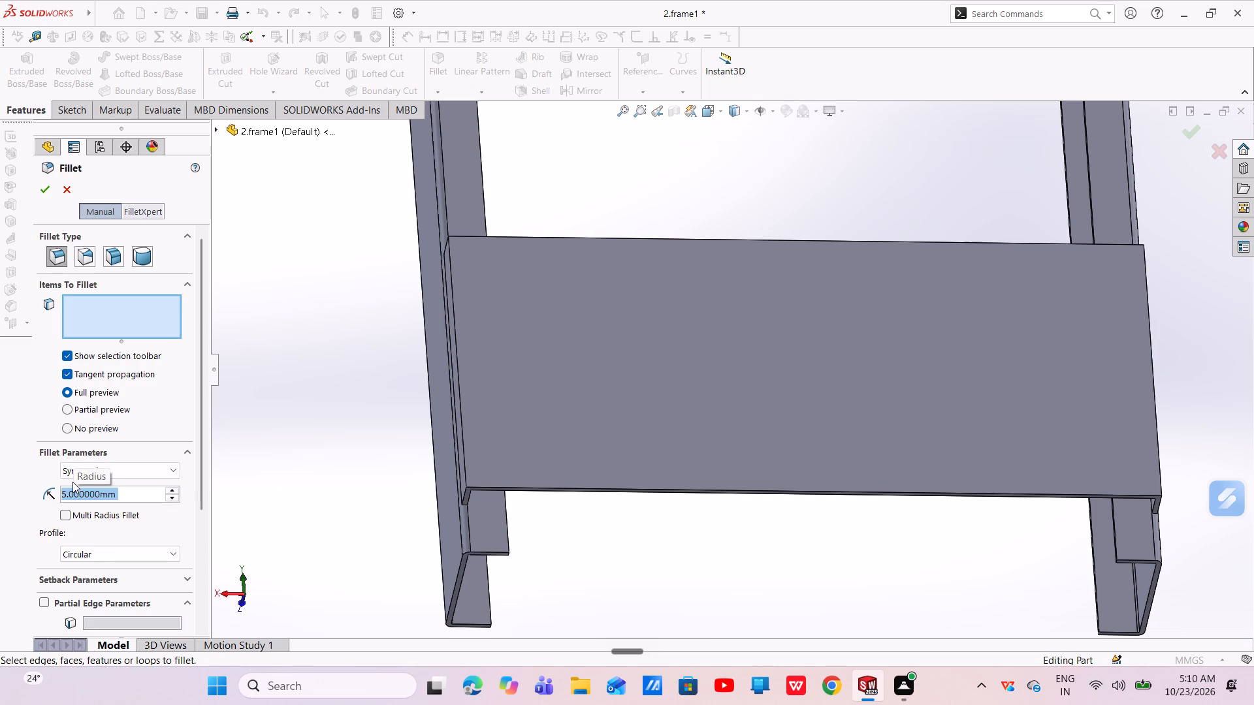
scroll(1143, 351, "down", 3)
middle_click_drag(1119, 354, 1103, 356)
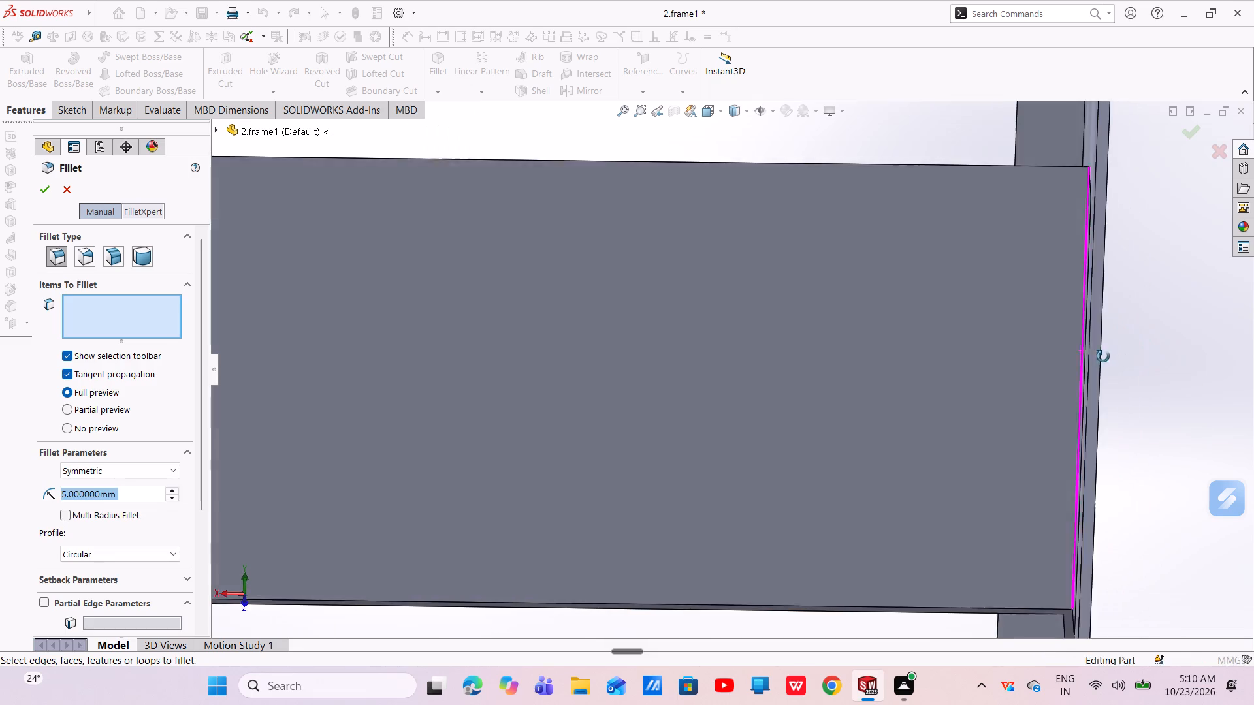
middle_click_drag(1103, 356, 1089, 362)
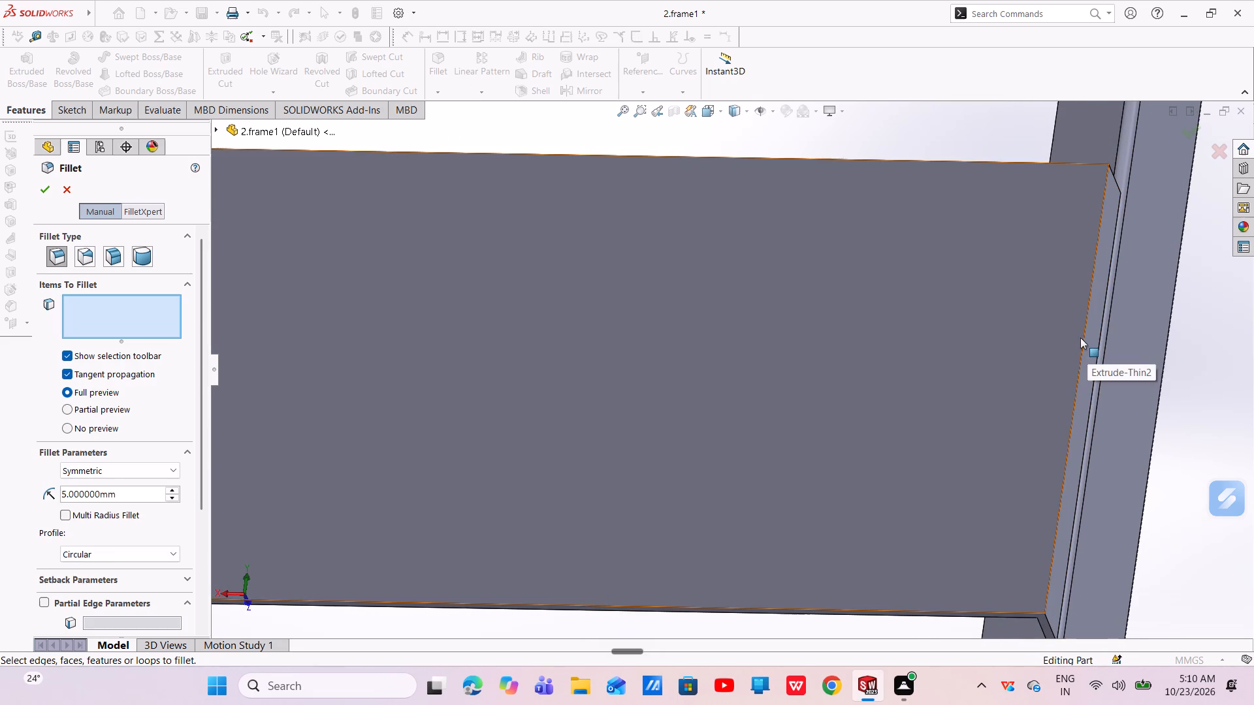
left_click(1084, 341)
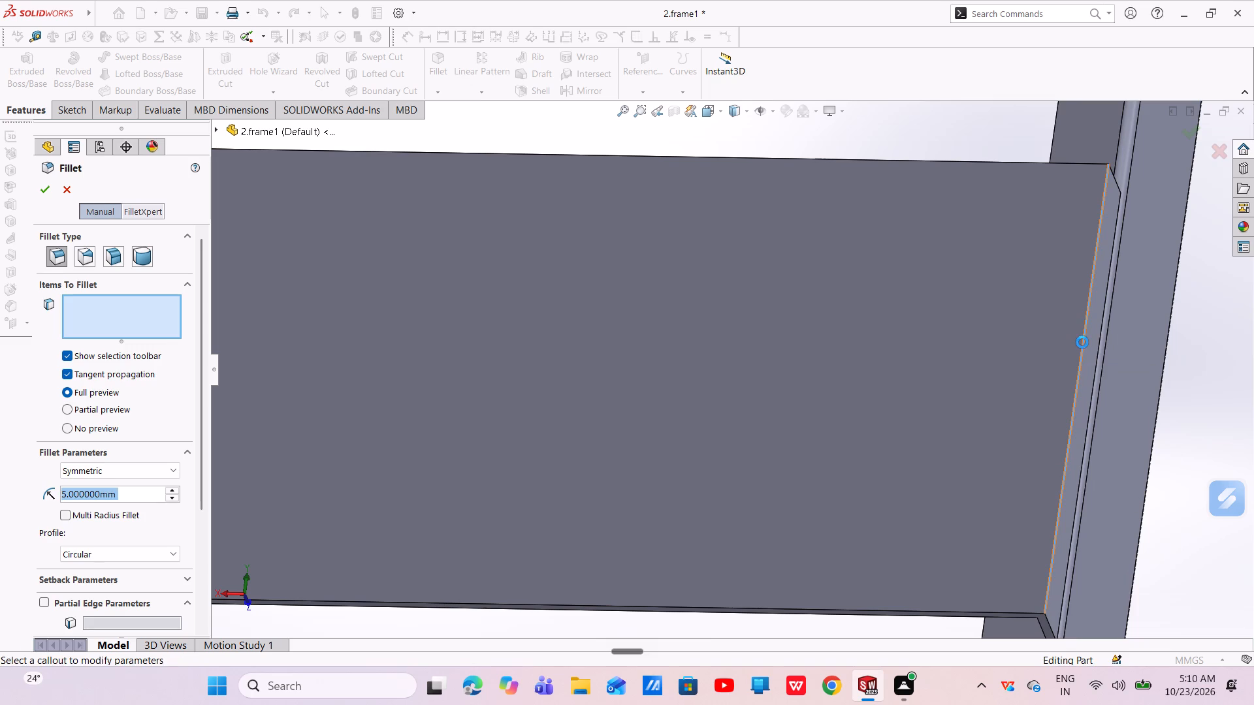
scroll(1082, 342, "up", 4)
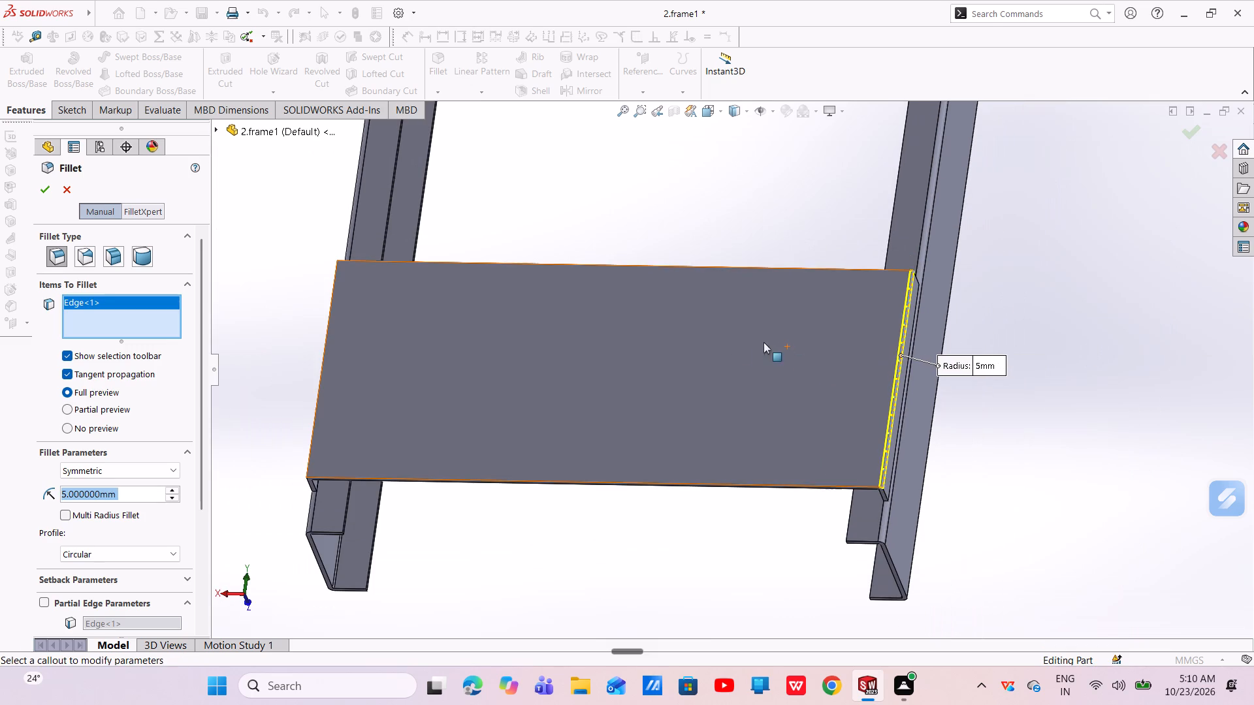
middle_click_drag(695, 348, 754, 377)
scroll(394, 344, "down", 2)
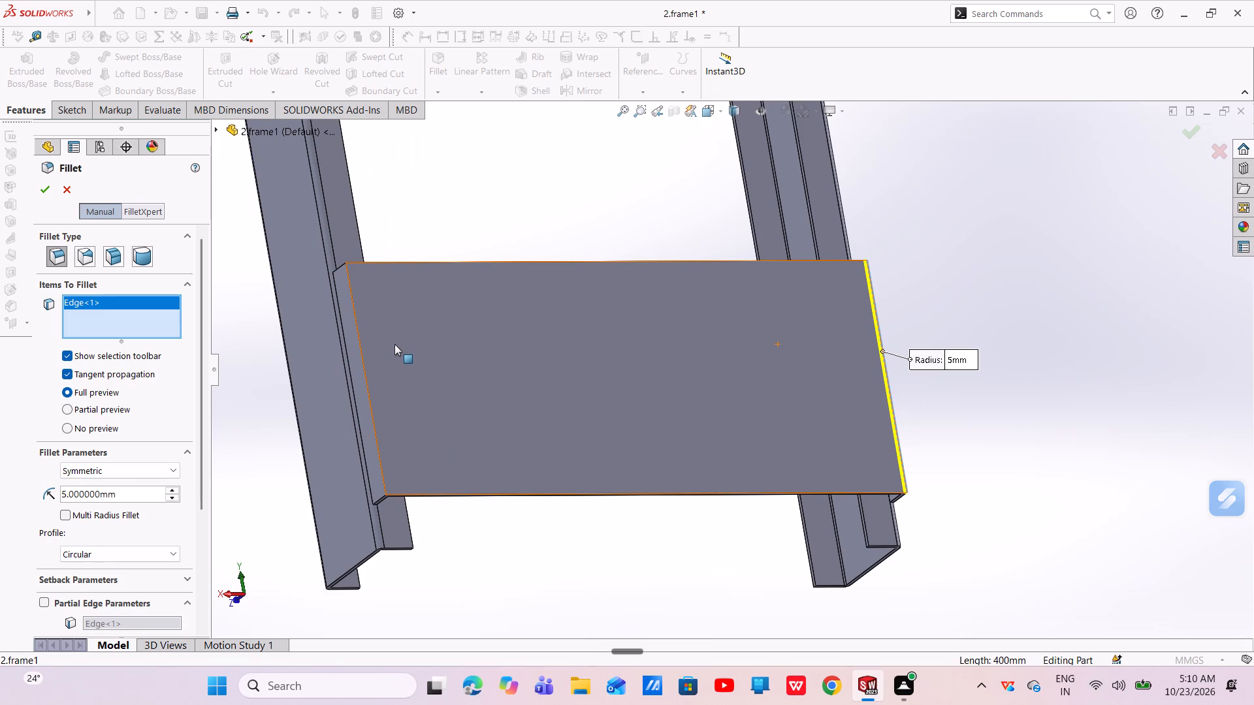
scroll(394, 344, "down", 2)
left_click(417, 374)
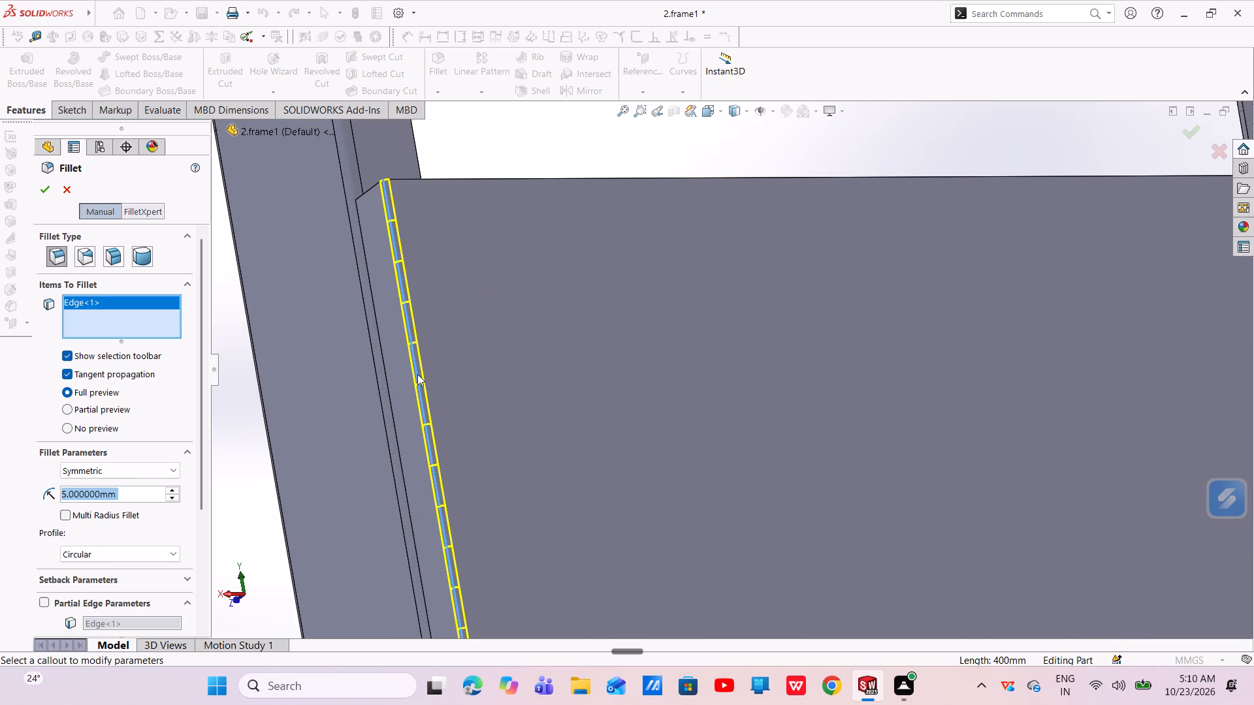
right_click(417, 374)
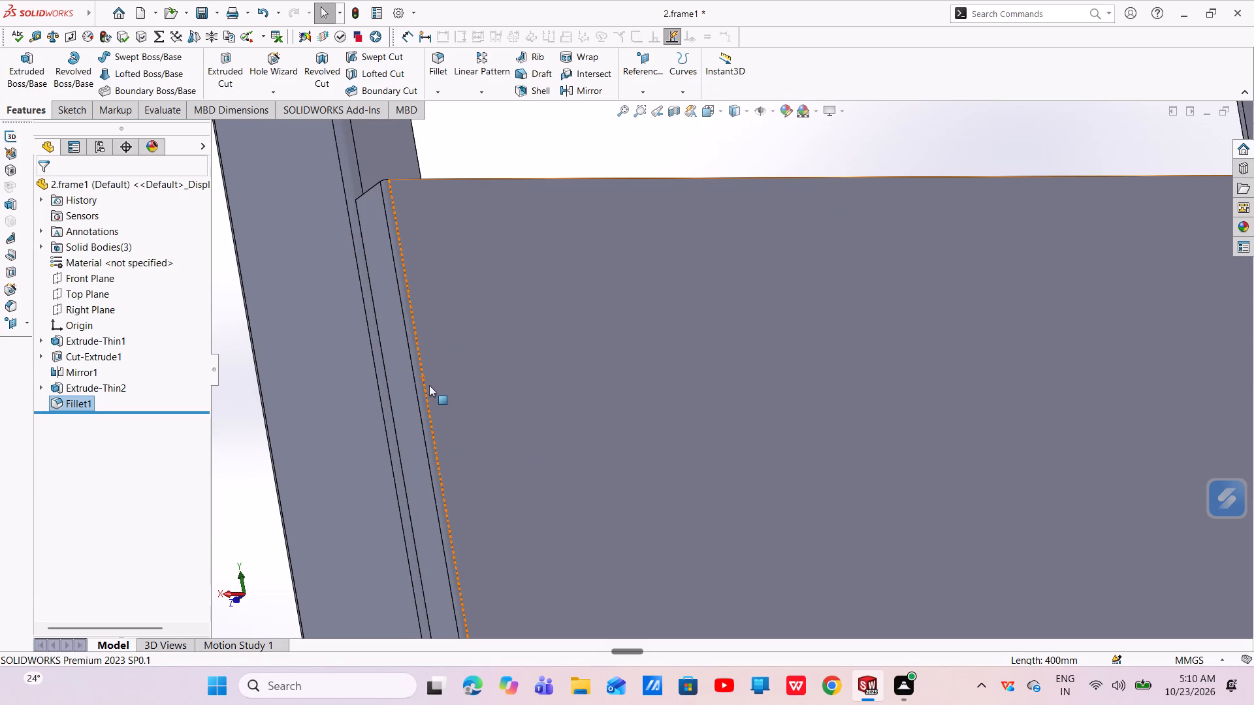
Check the filleted bend on the connecting plate and save the 2.frame1 part.
scroll(497, 368, "down", 4)
middle_click_drag(396, 392, 404, 397)
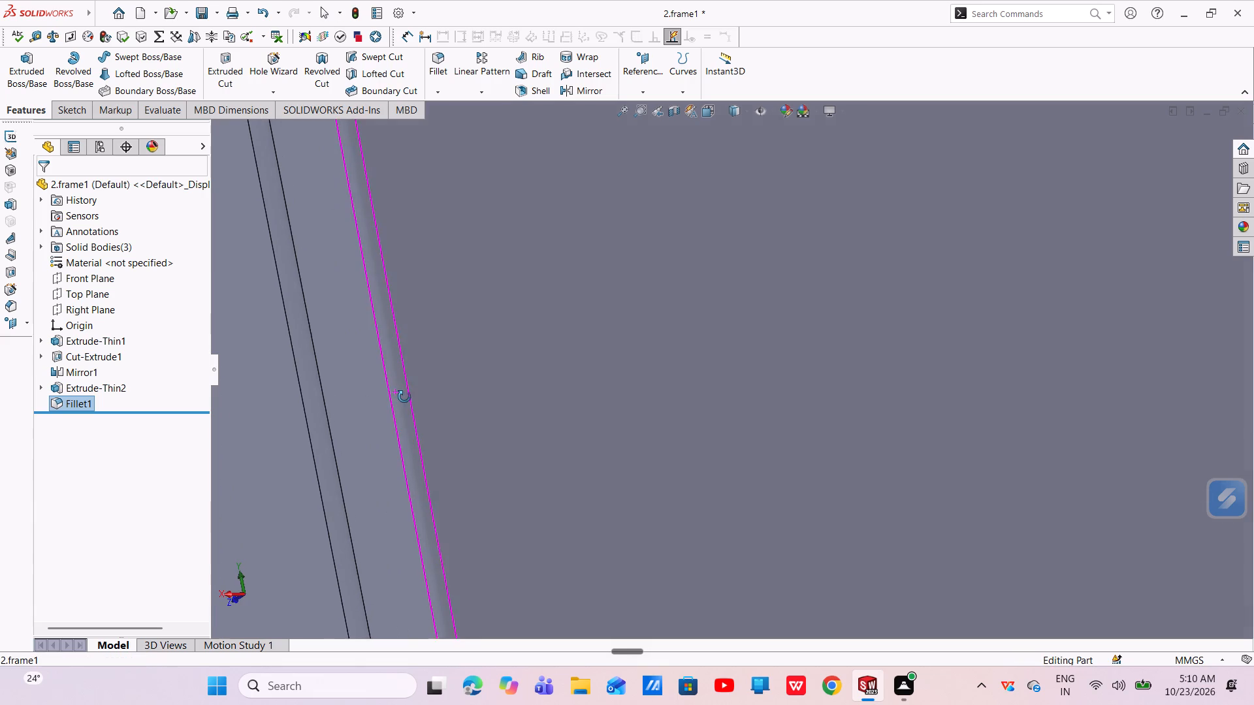
middle_click_drag(404, 397, 401, 401)
scroll(406, 399, "down", 1)
scroll(398, 402, "up", 5)
scroll(487, 399, "up", 4)
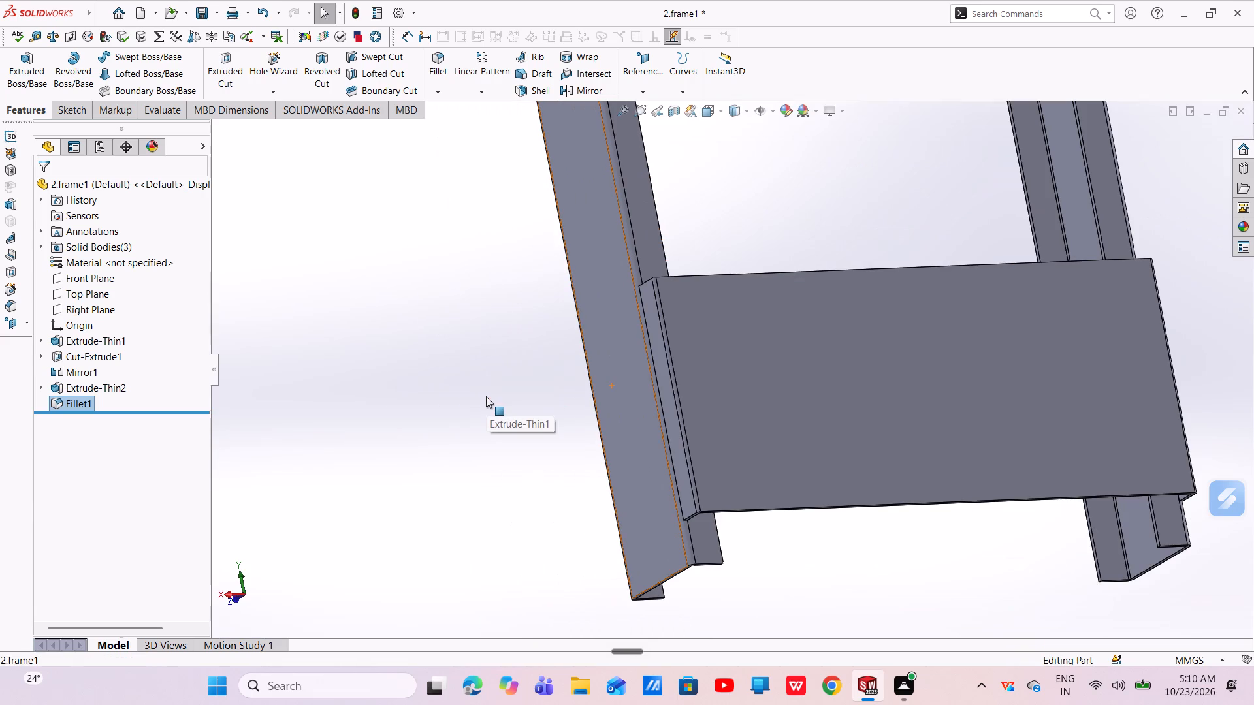
key("ctrl+s")
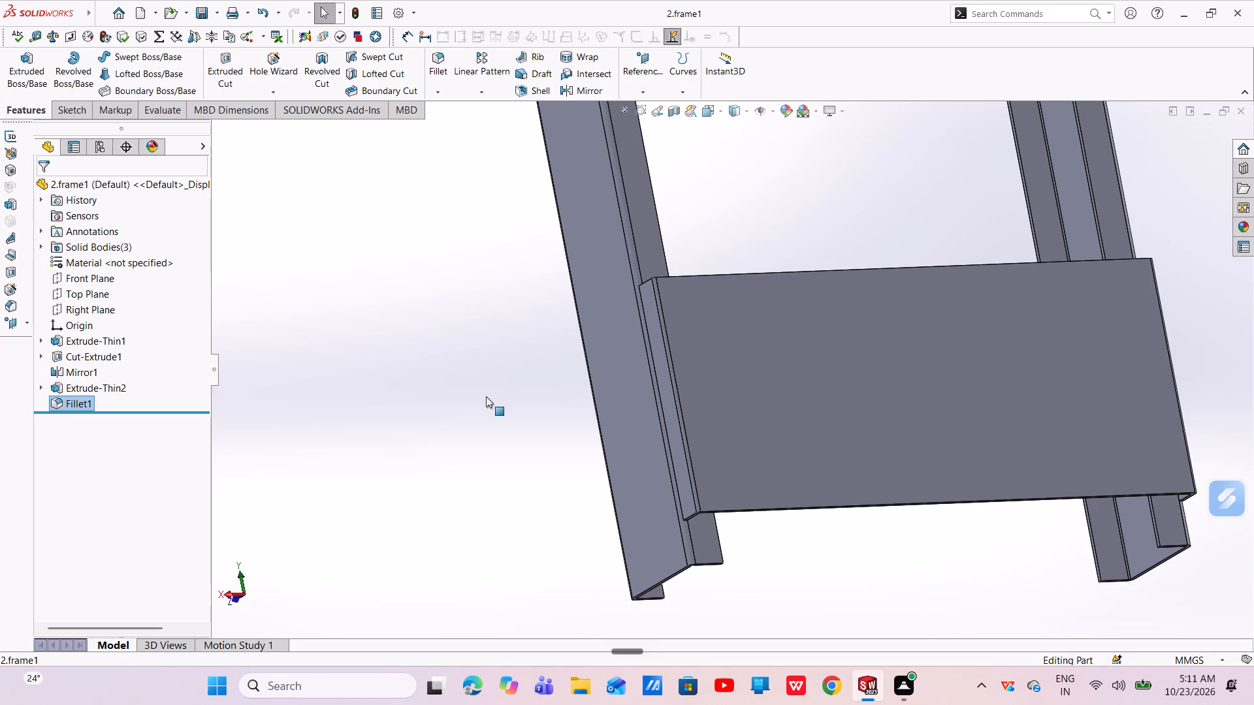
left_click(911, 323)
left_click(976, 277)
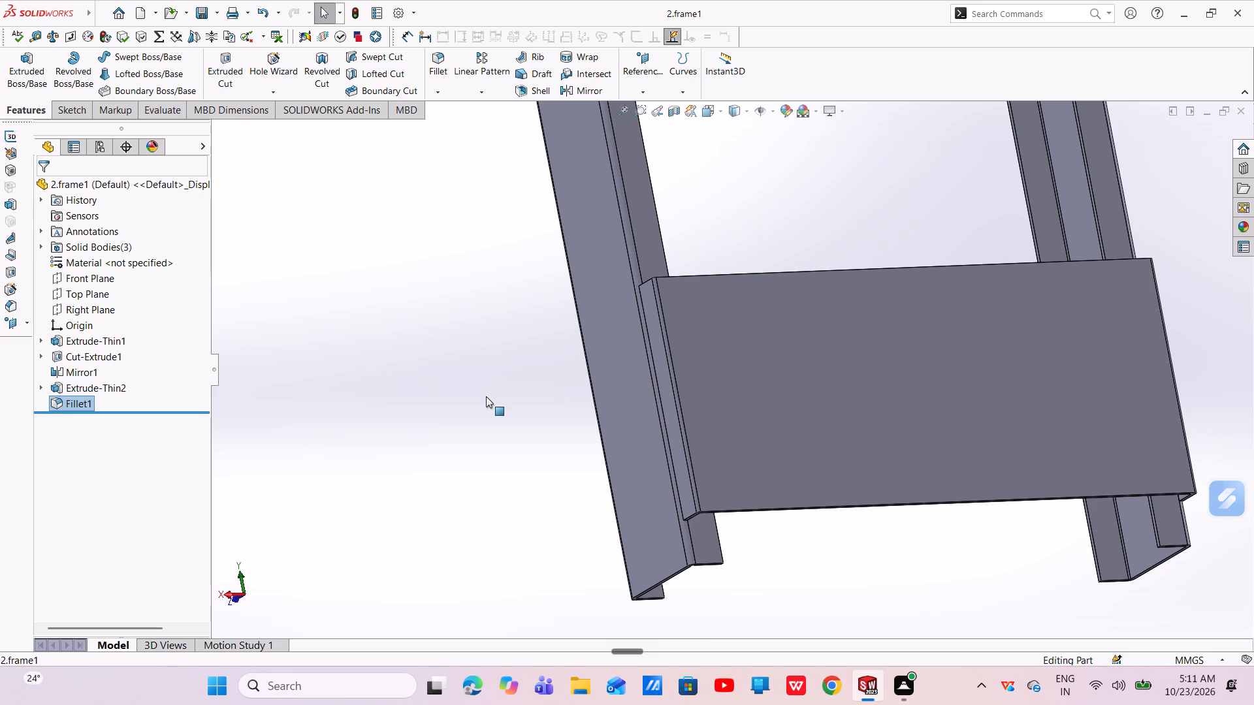
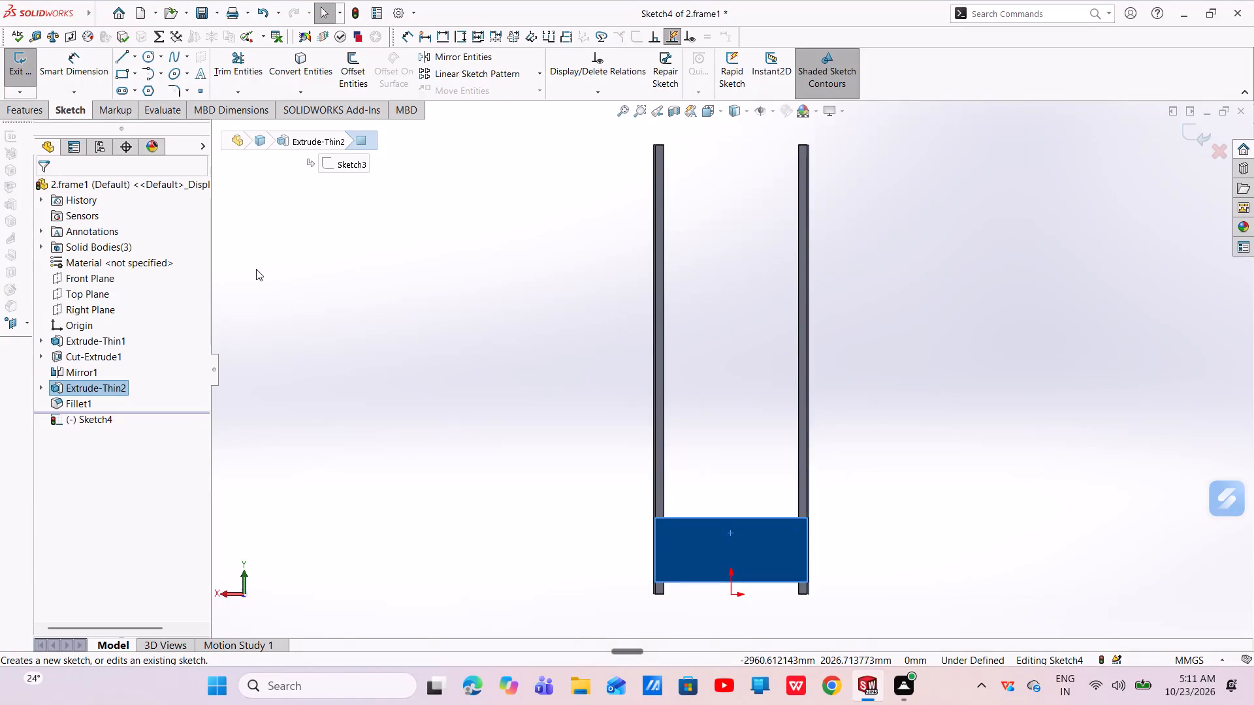
Sketch a diagonal construction centerline across the connecting plate's face, from its upper corner to the opposite lower corner.
left_click(136, 57)
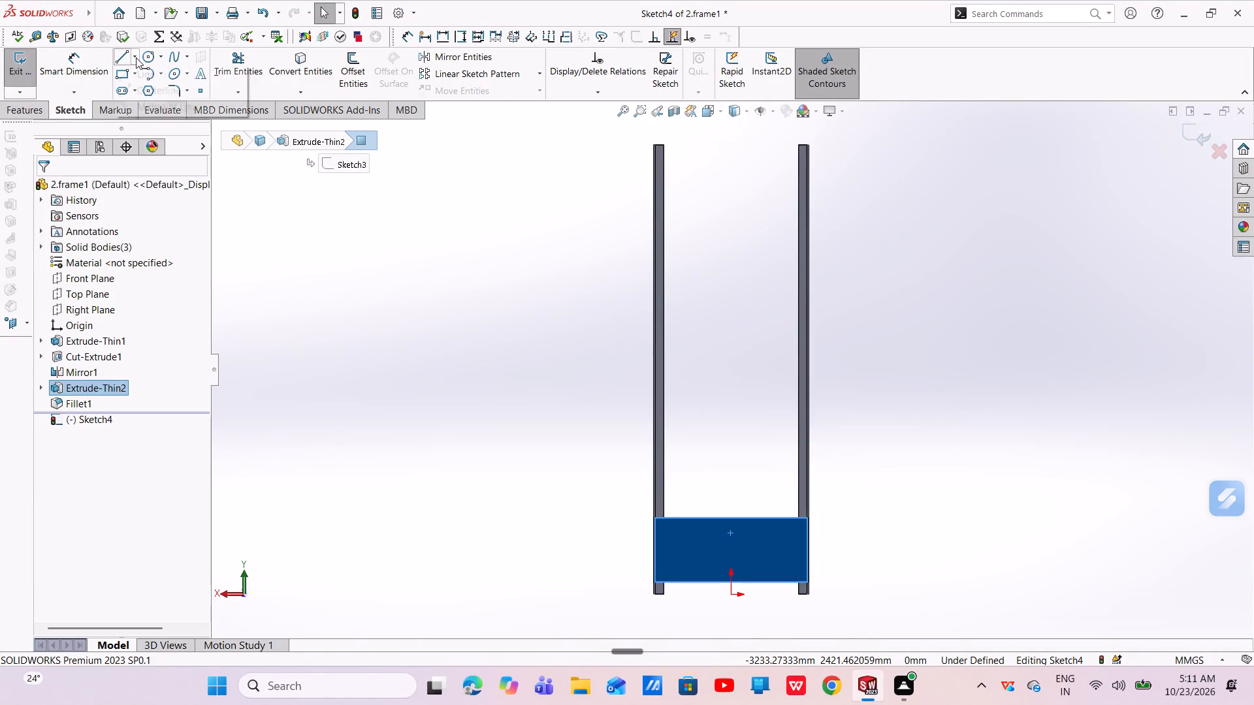
left_click(141, 96)
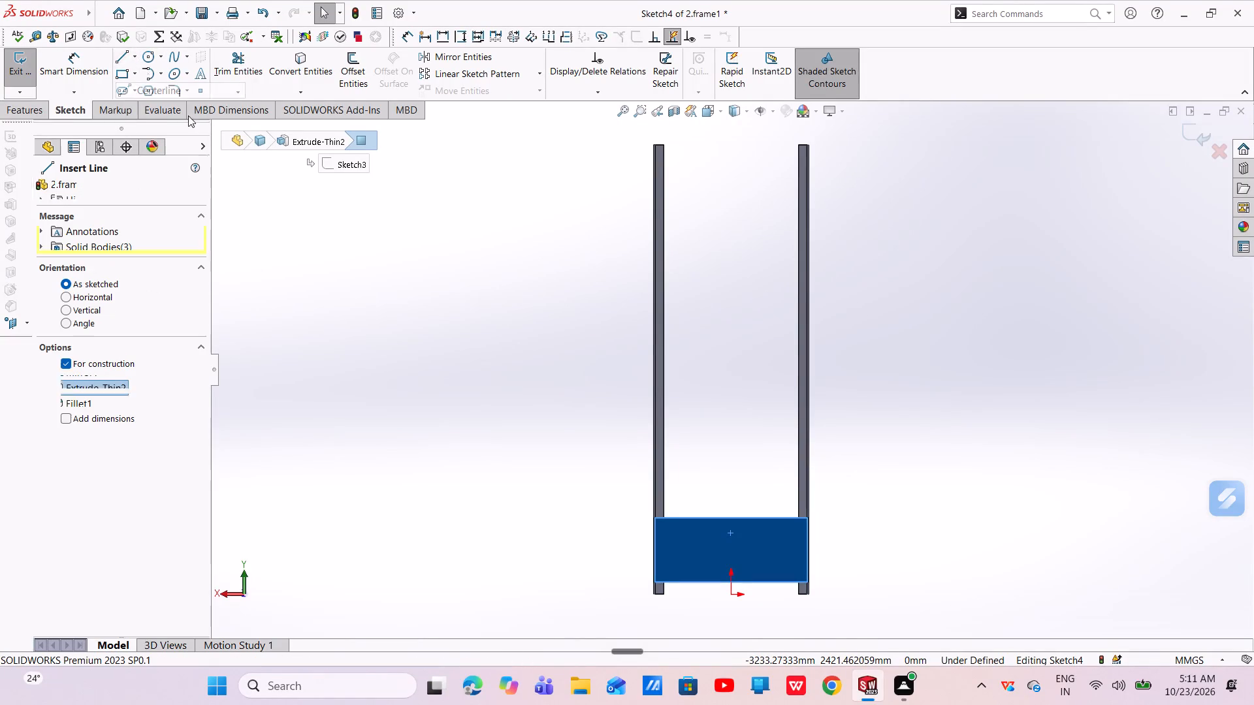
scroll(758, 556, "down", 5)
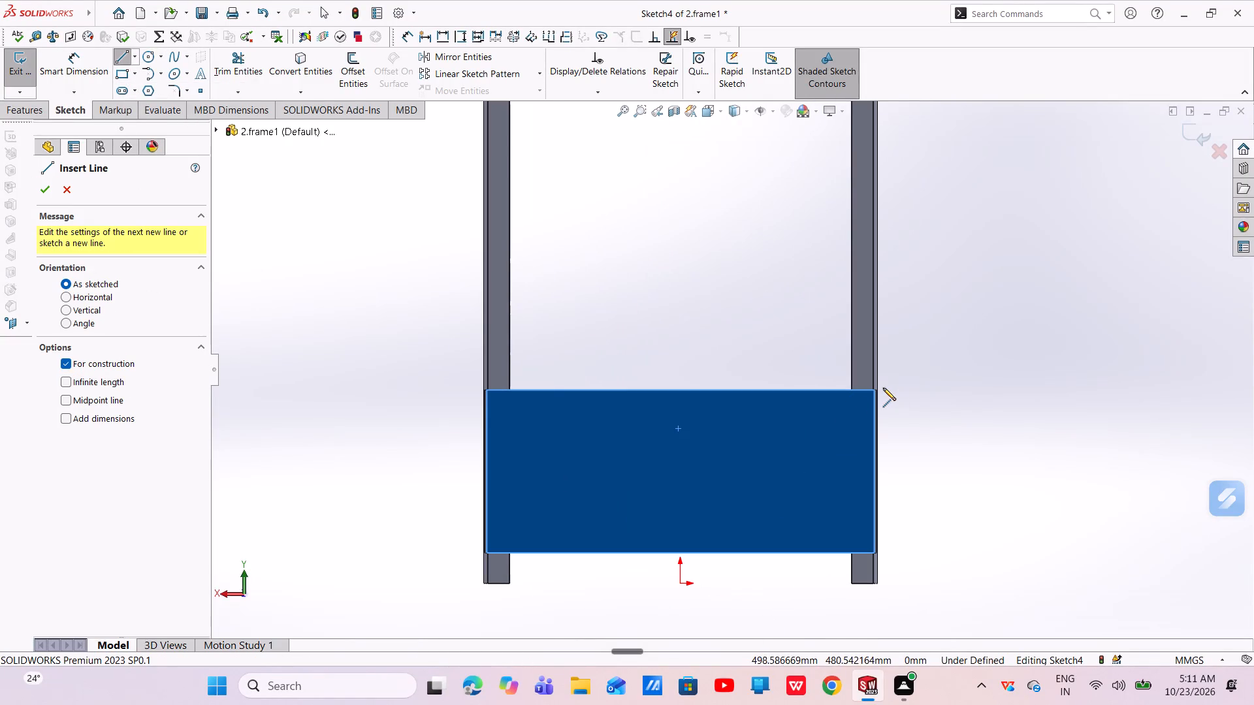
scroll(871, 388, "down", 6)
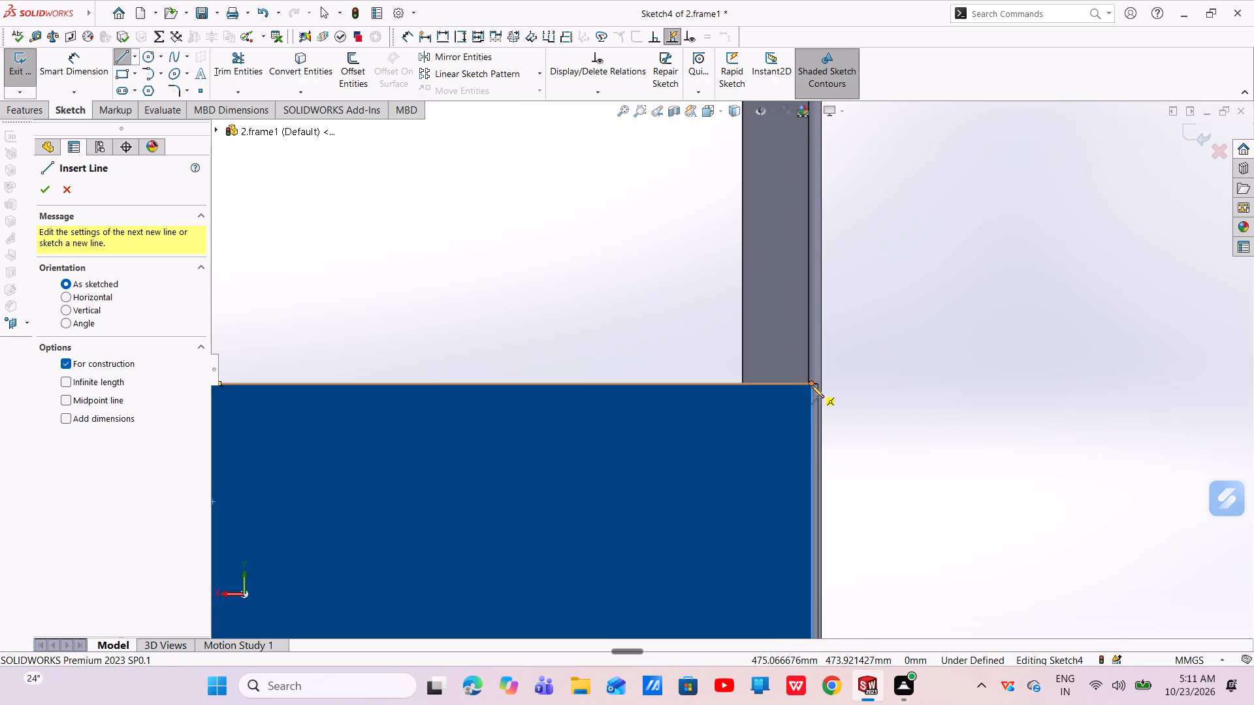
scroll(812, 386, "down", 7)
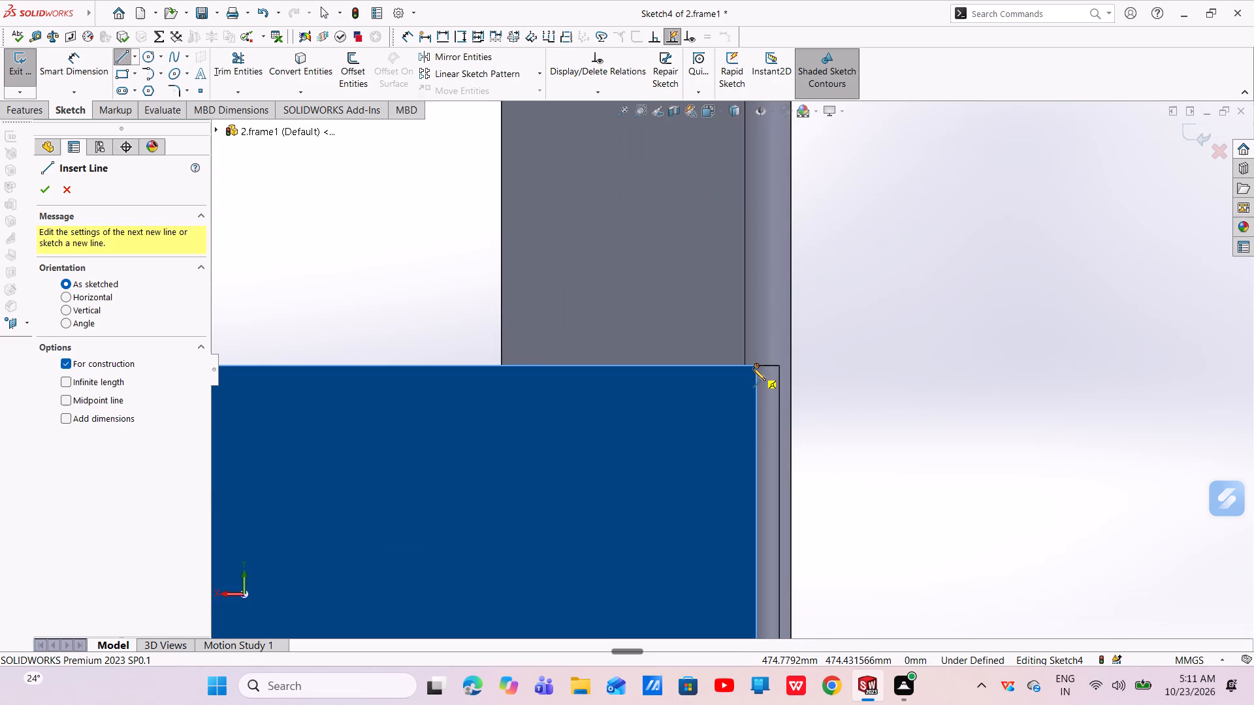
left_click(753, 368)
scroll(673, 433, "up", 6)
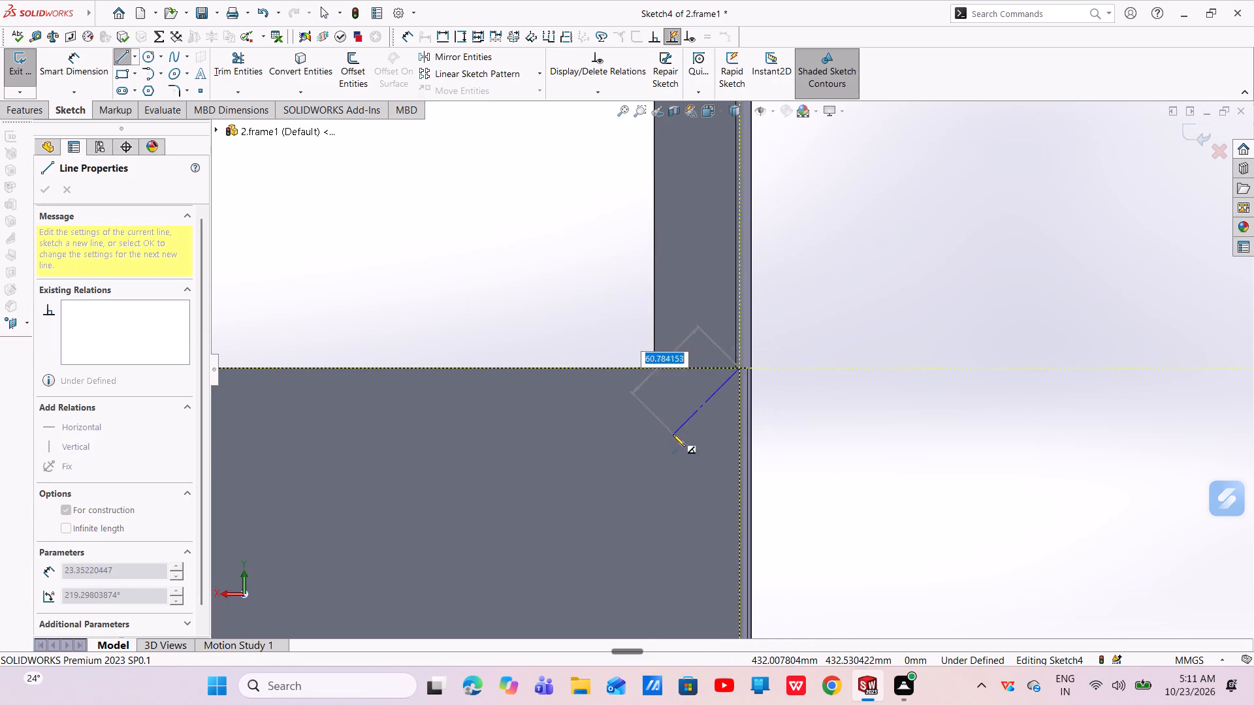
scroll(673, 434, "up", 4)
scroll(504, 506, "up", 5)
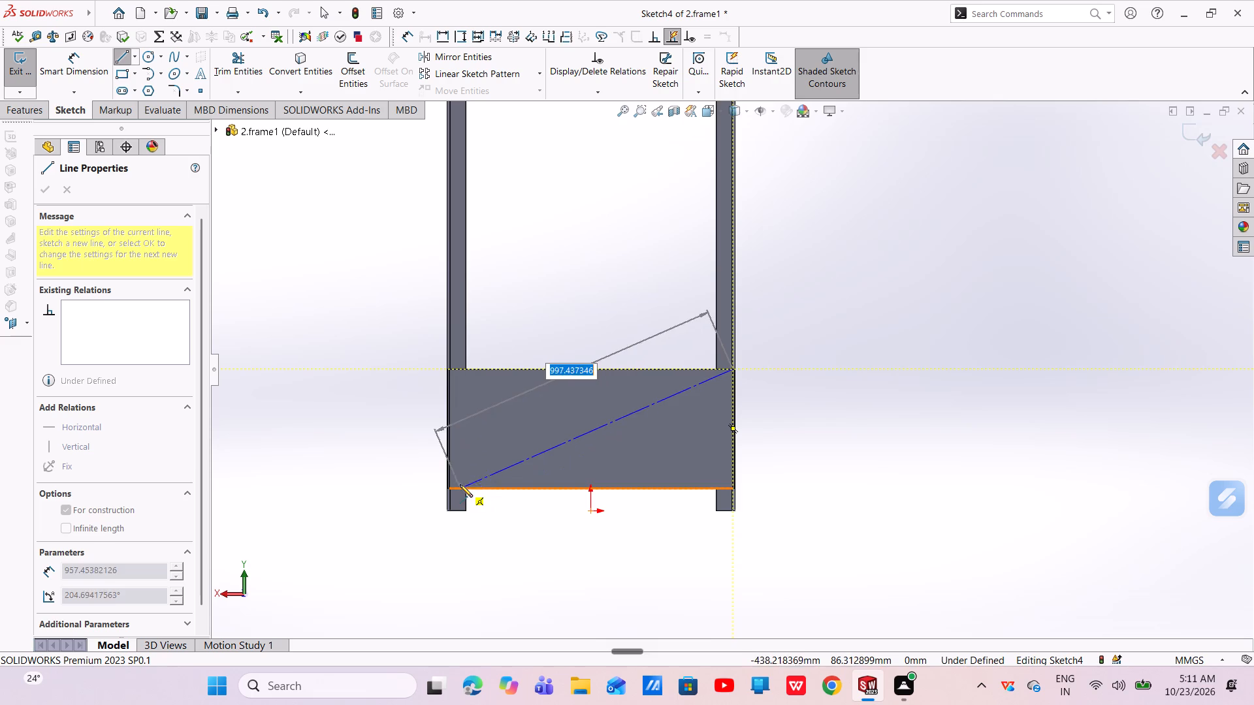
scroll(458, 484, "down", 6)
scroll(574, 438, "down", 7)
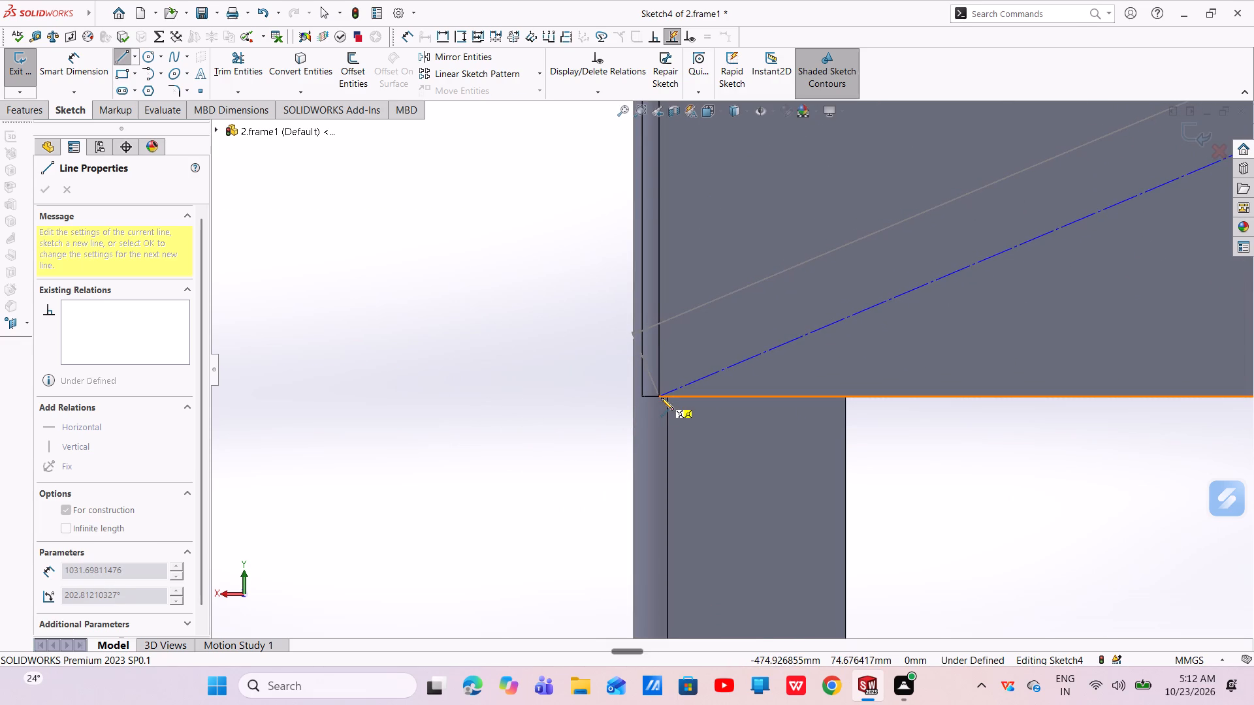
left_click(663, 394)
right_click(663, 394)
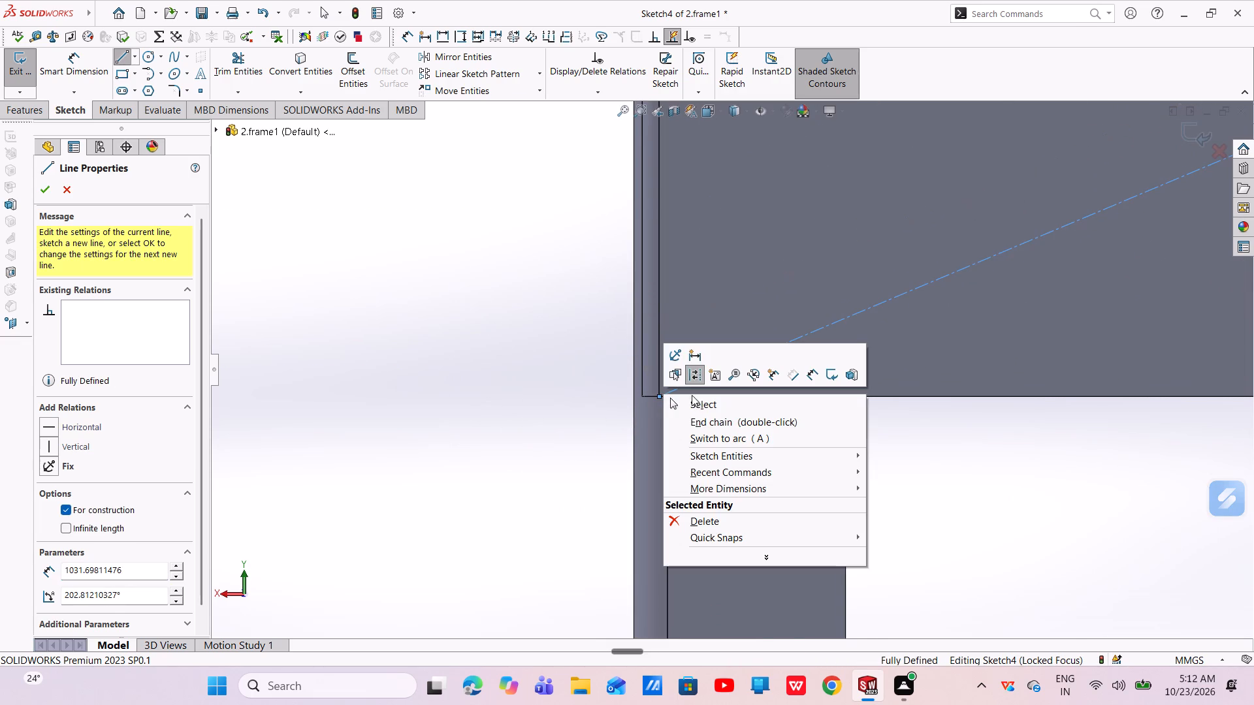
left_click(694, 404)
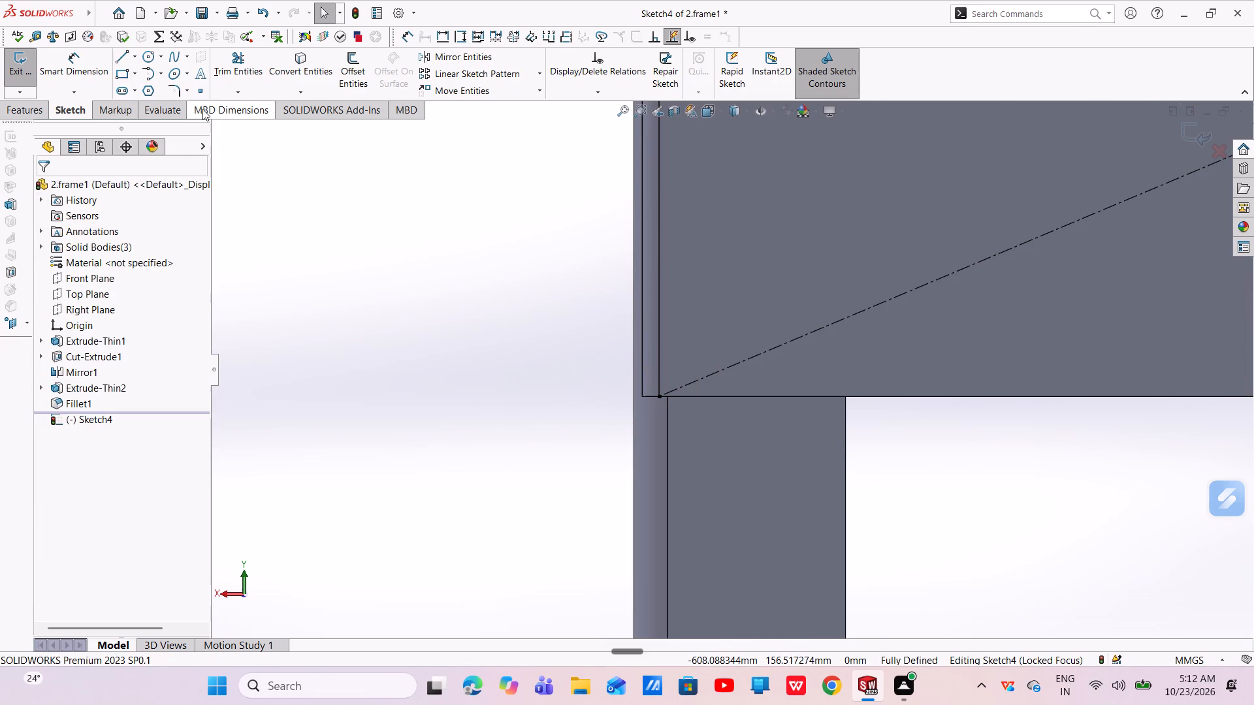
Sketch a center rectangle about 406 mm wide and 143 mm high, centred on the midpoint of the diagonal centerline.
left_click(135, 75)
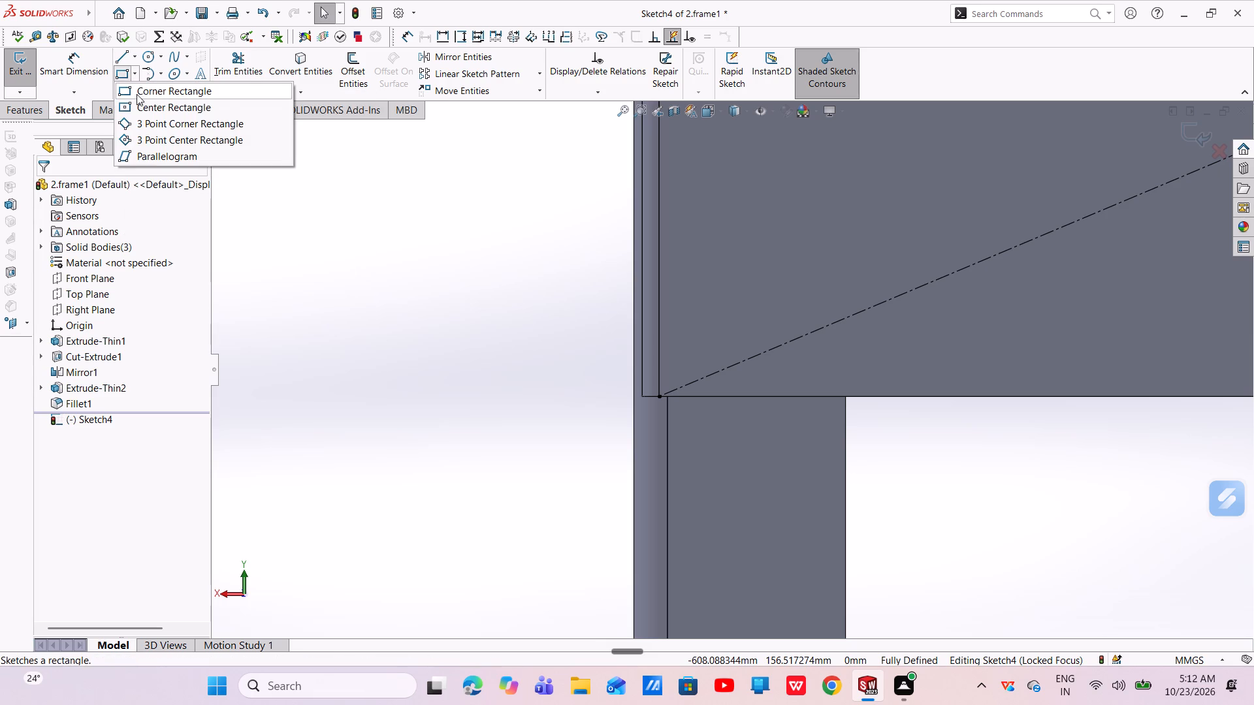
left_click(142, 112)
scroll(732, 298, "up", 6)
scroll(932, 313, "up", 2)
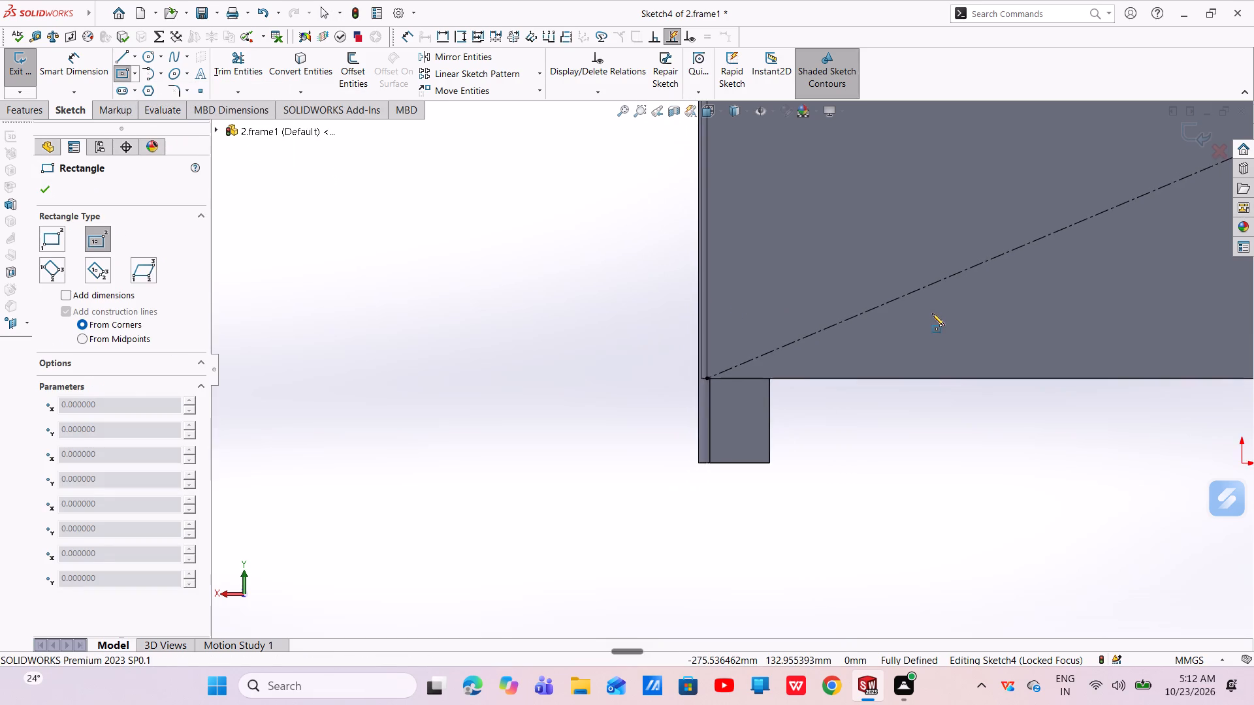
scroll(932, 313, "up", 3)
scroll(912, 296, "down", 5)
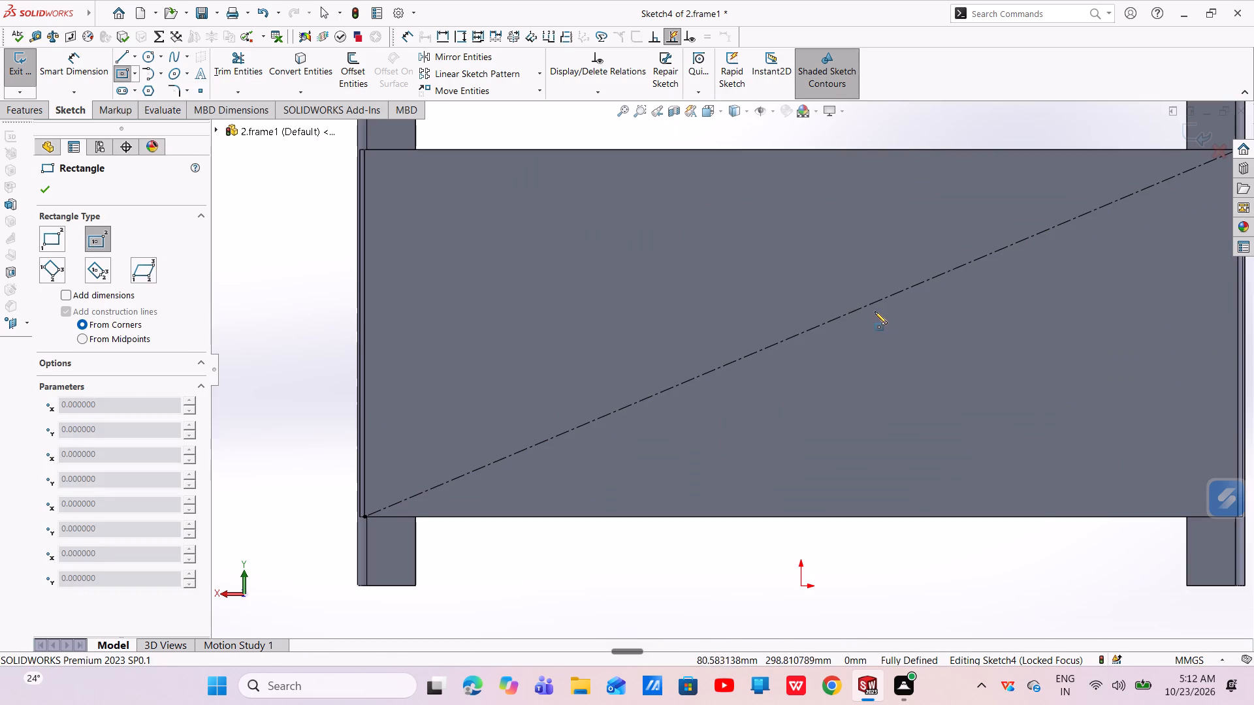
left_click(800, 334)
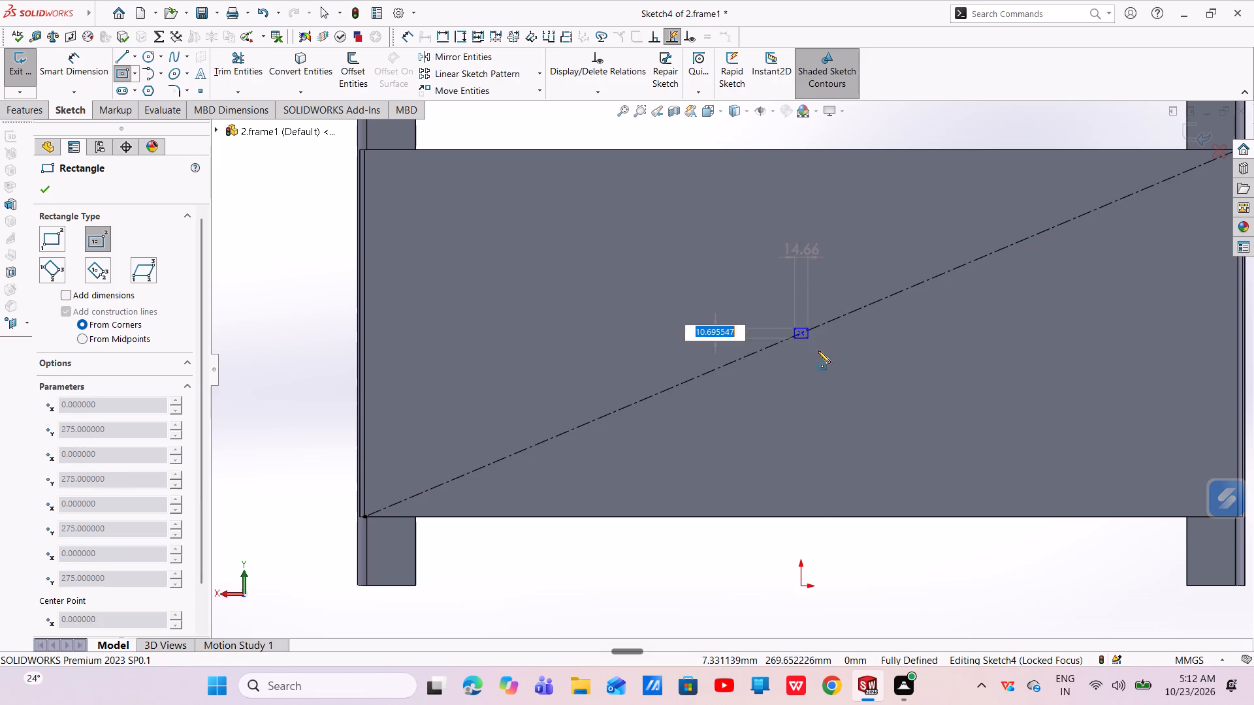
left_click(988, 399)
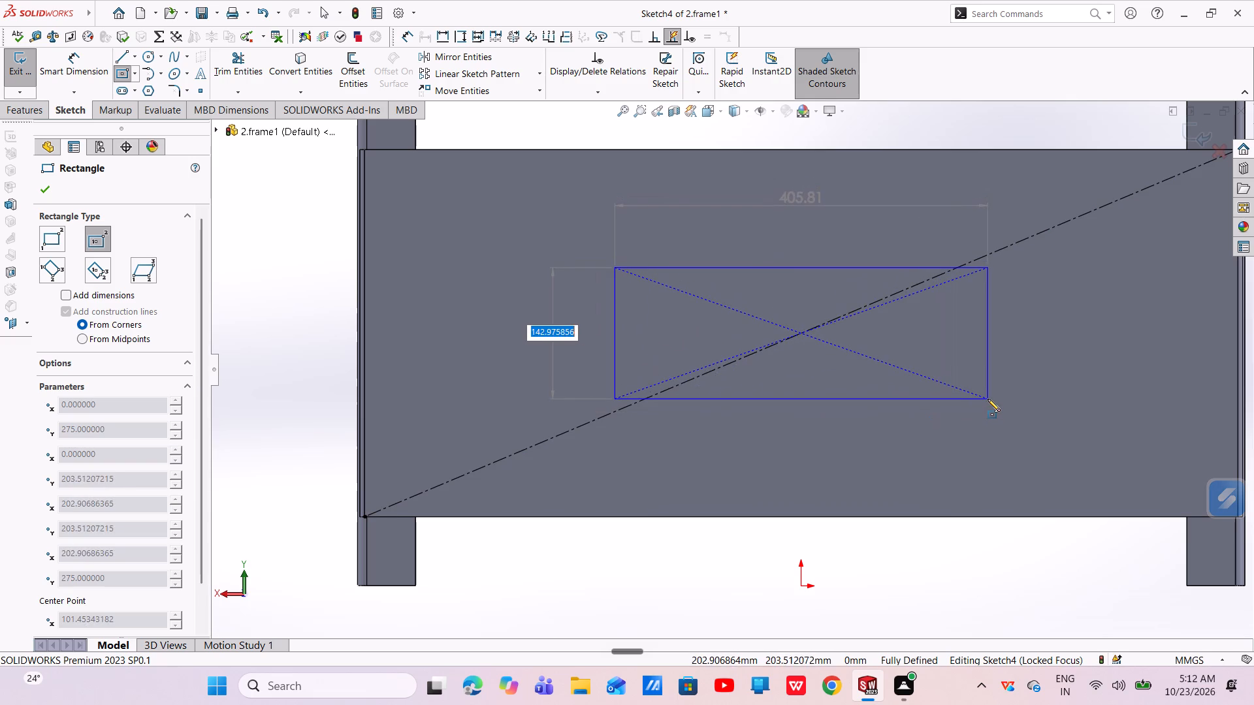
right_click(988, 399)
left_click(996, 405)
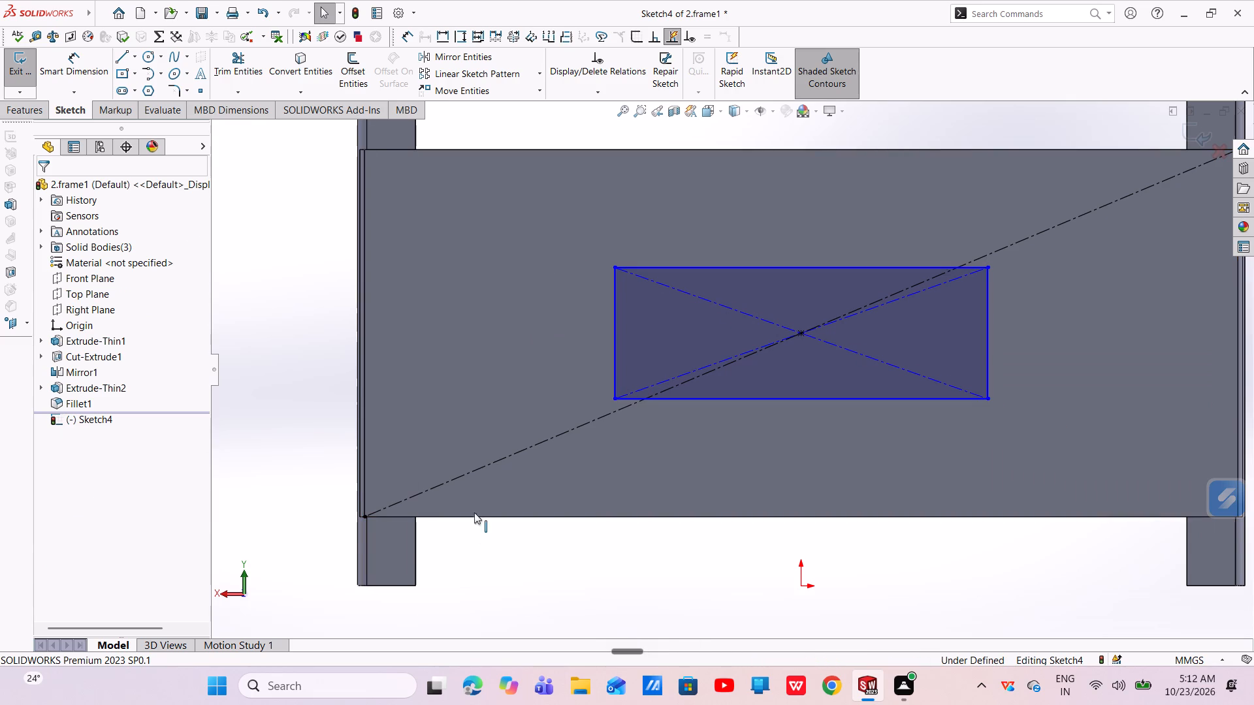
Dimension the rectangle to a height of 150 mm and a width of 300 mm.
left_click(92, 64)
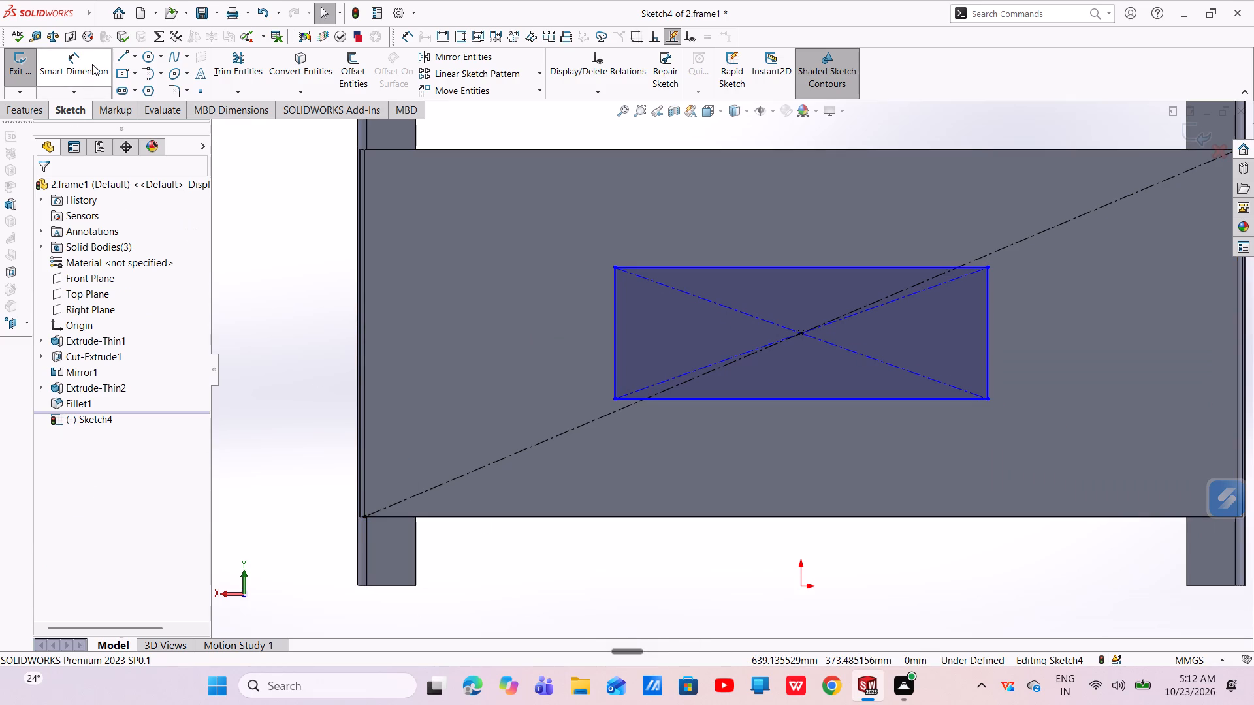
left_click(612, 354)
left_click(576, 363)
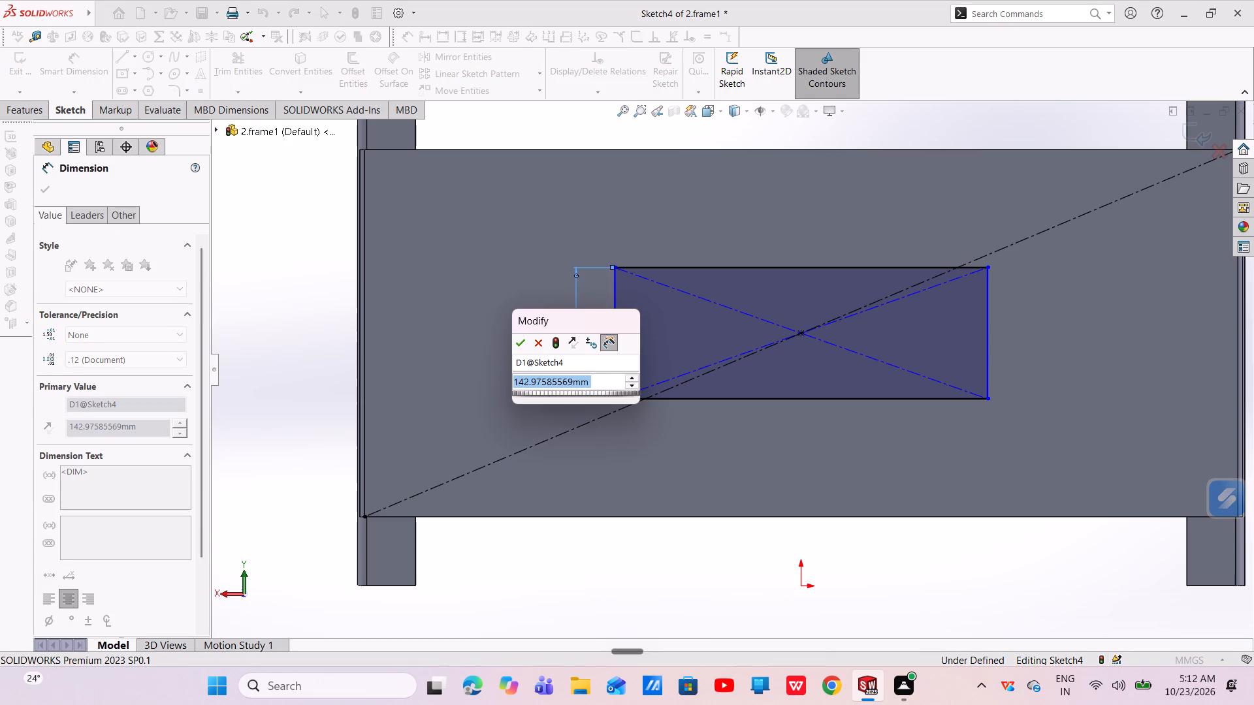
key("BackSpace")
type("150")
key("Return")
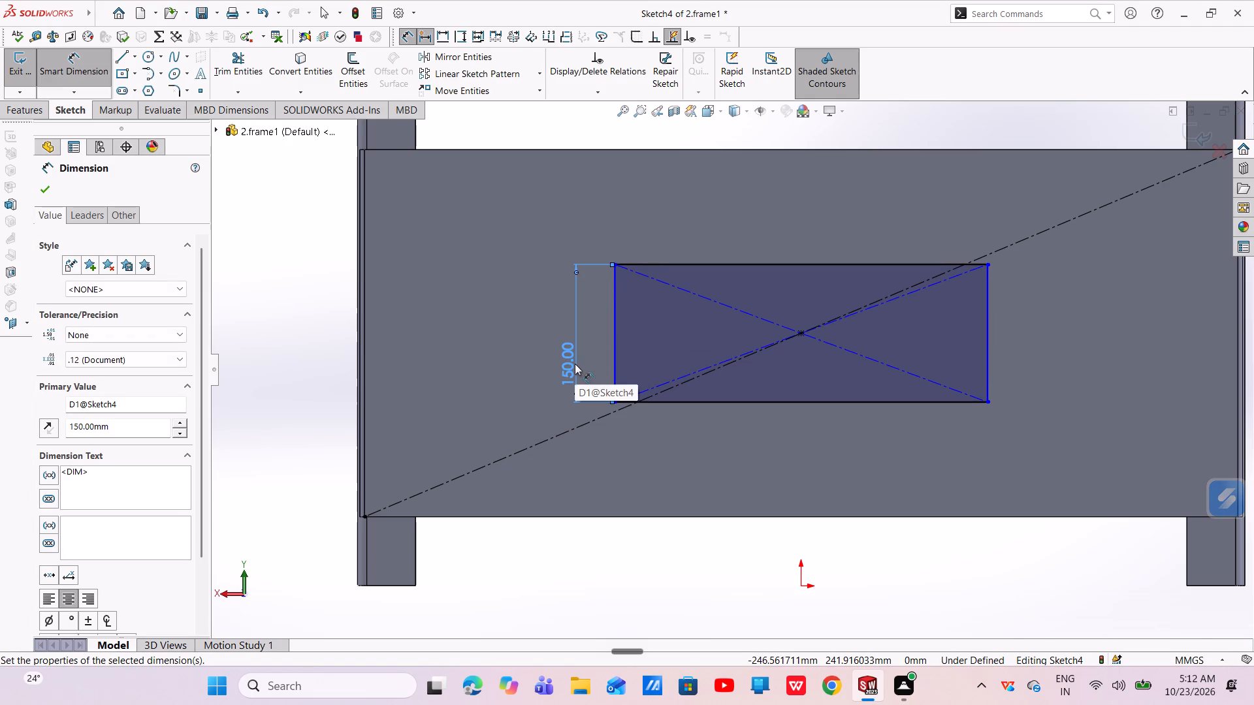
left_click(762, 266)
left_click(762, 229)
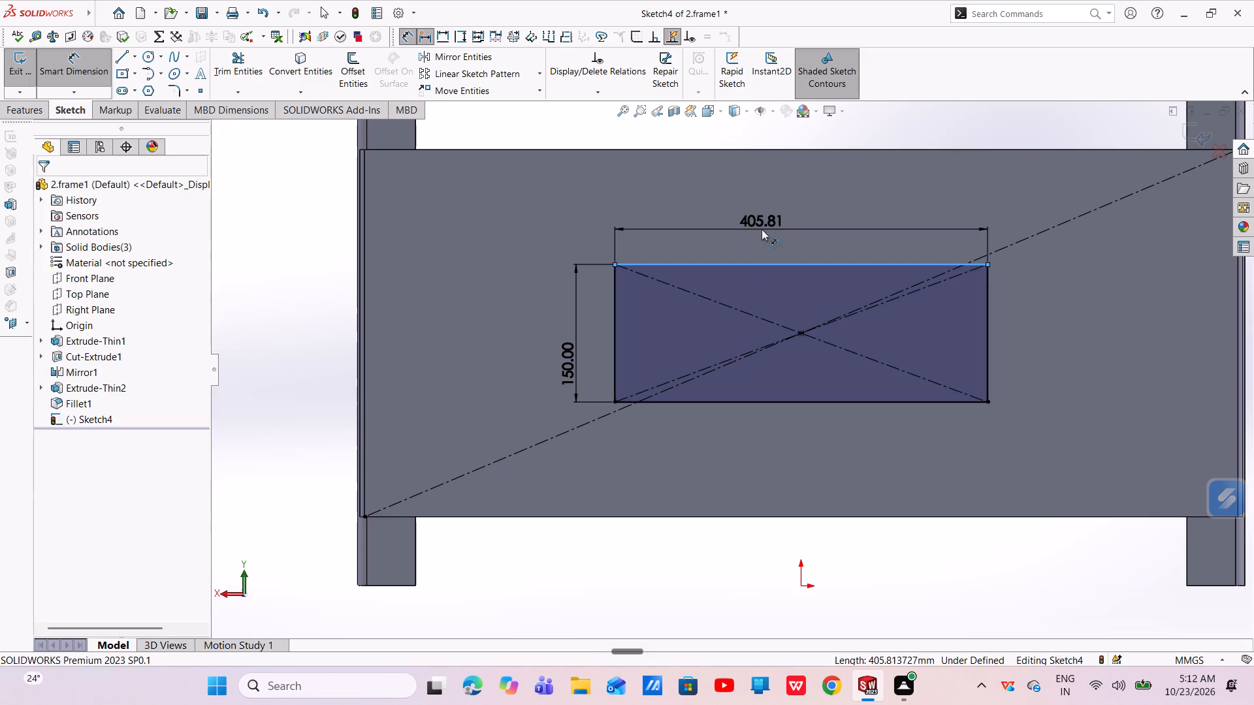
key("BackSpace")
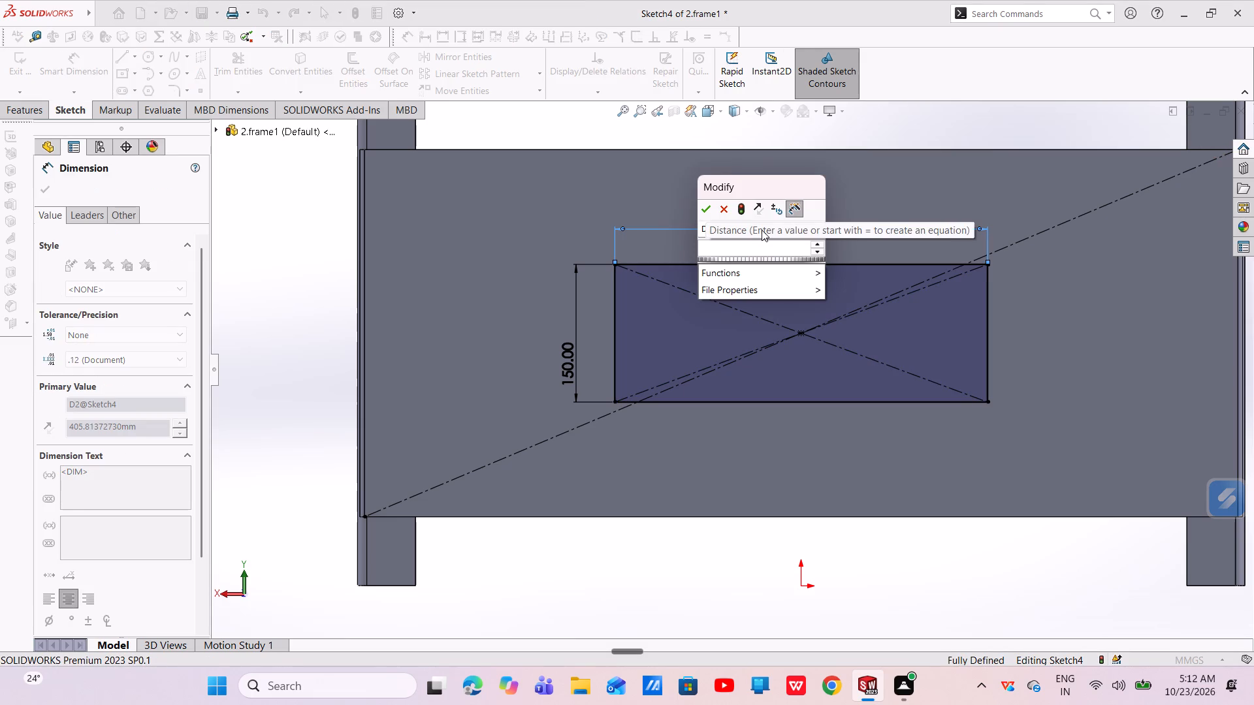
type("300")
key("Return")
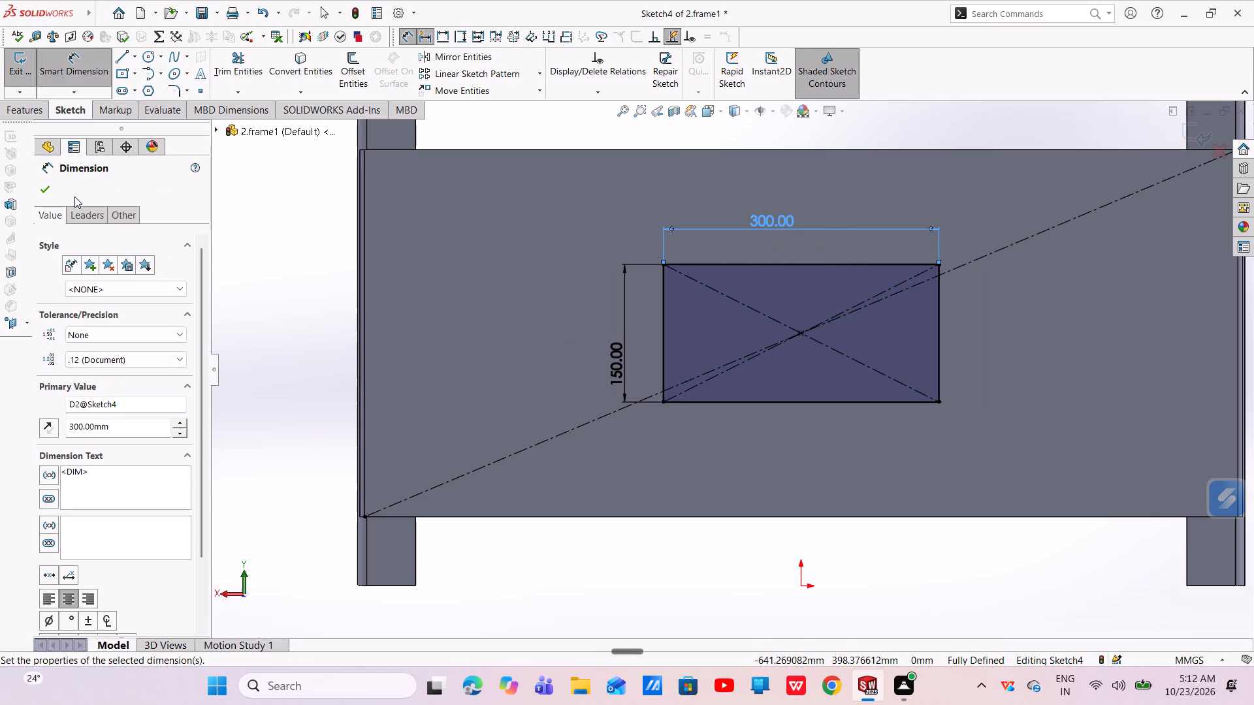
left_click(36, 193)
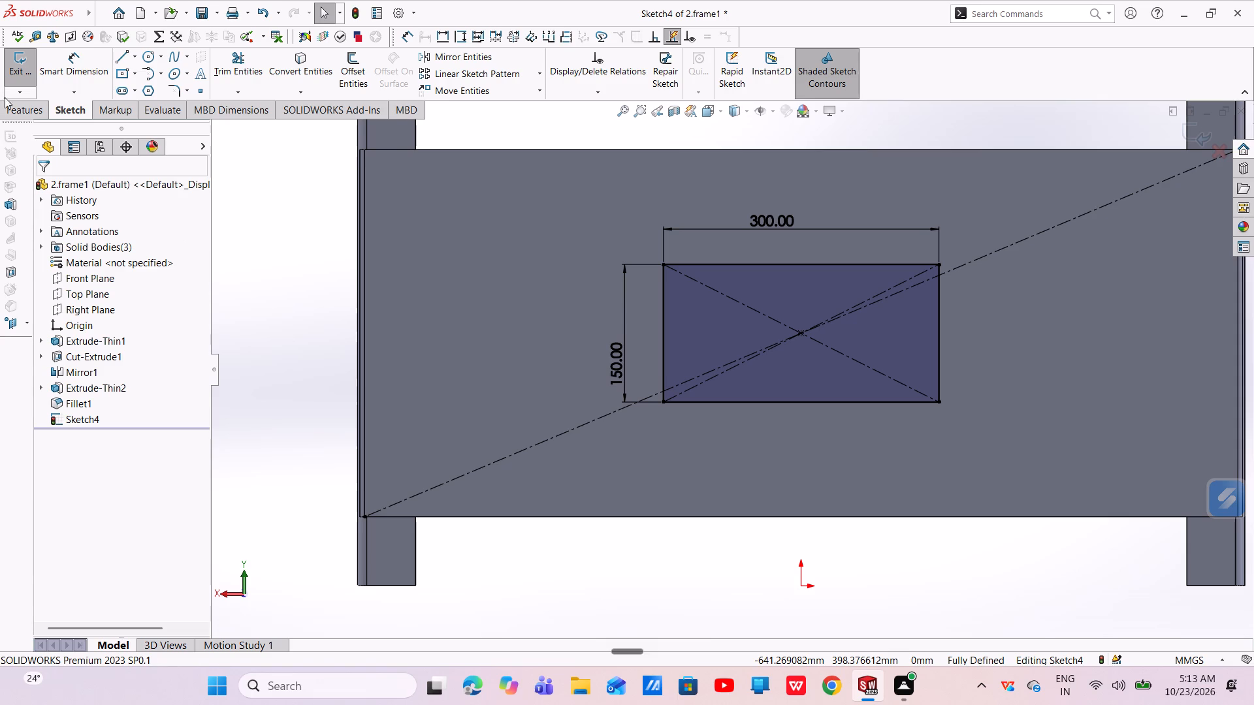
Cut the rectangle through the connecting plate with an Extruded Cut using the Up To Next end condition.
left_click(31, 115)
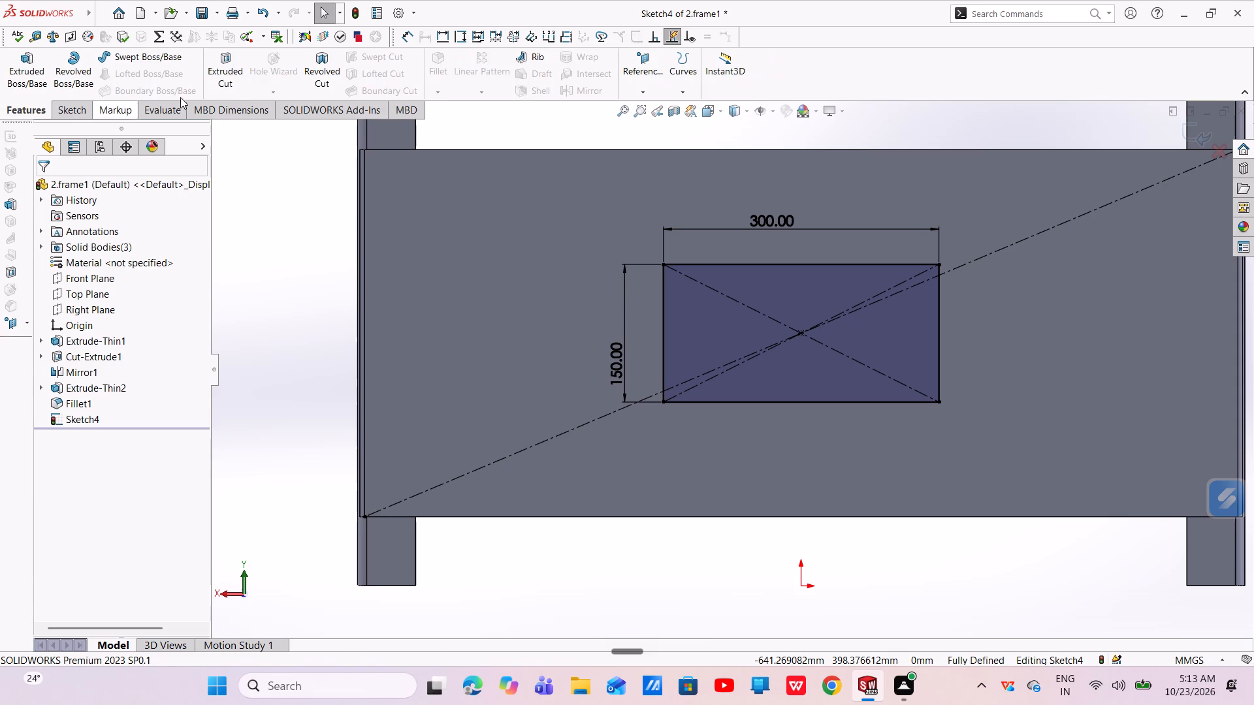
left_click(233, 81)
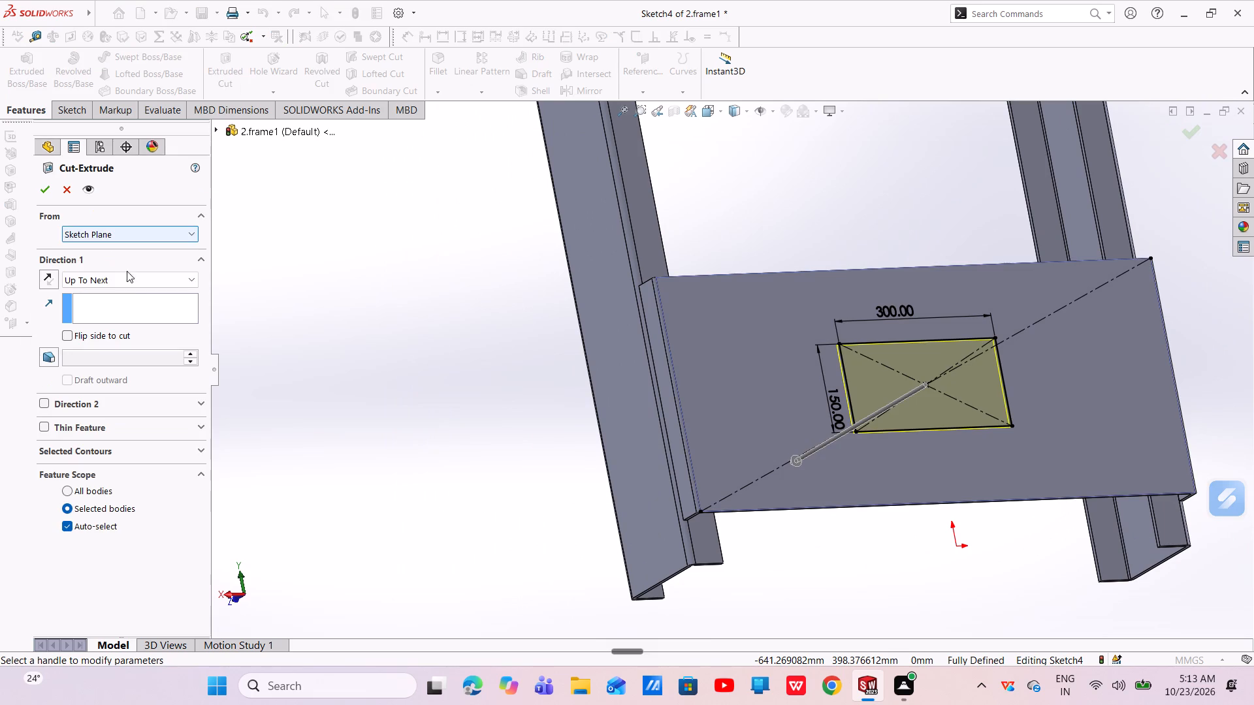
left_click(44, 196)
Start a Fillet with a 25 mm radius on a lower corner edge of the plate's rectangular opening.
scroll(1037, 369, "down", 3)
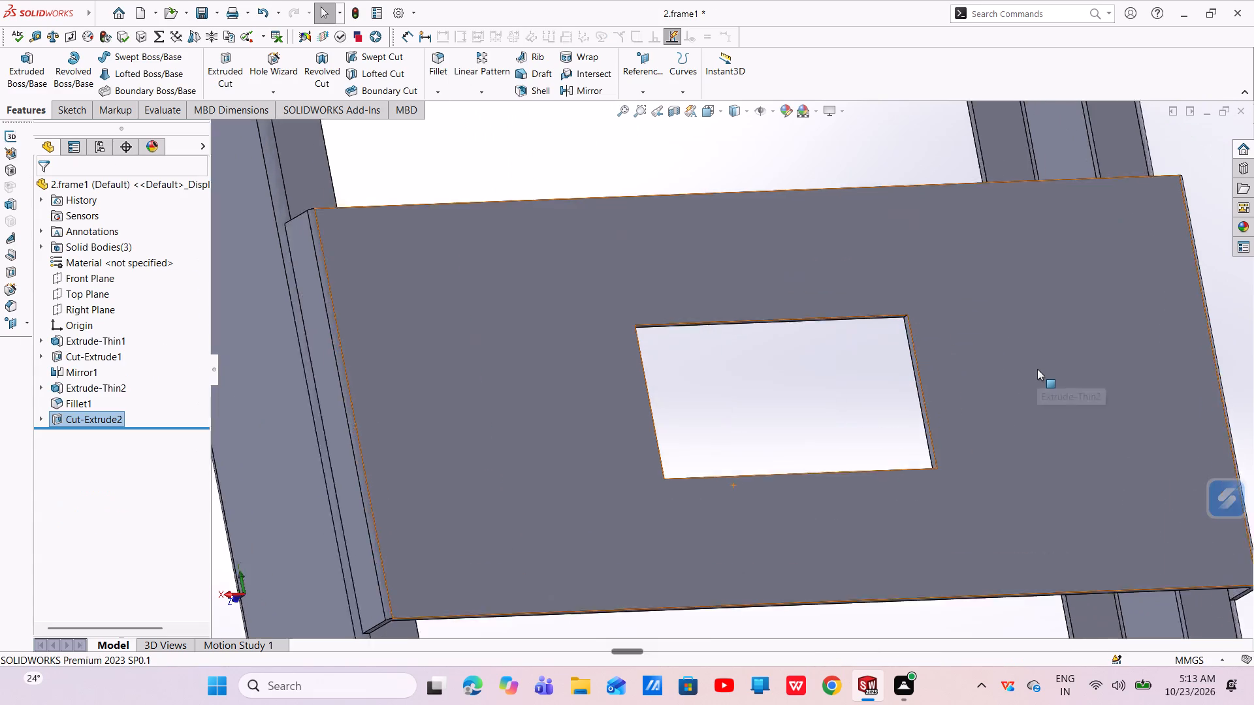
scroll(1037, 369, "down", 1)
scroll(1037, 369, "up", 5)
middle_click_drag(1011, 364, 978, 413)
scroll(971, 409, "down", 1)
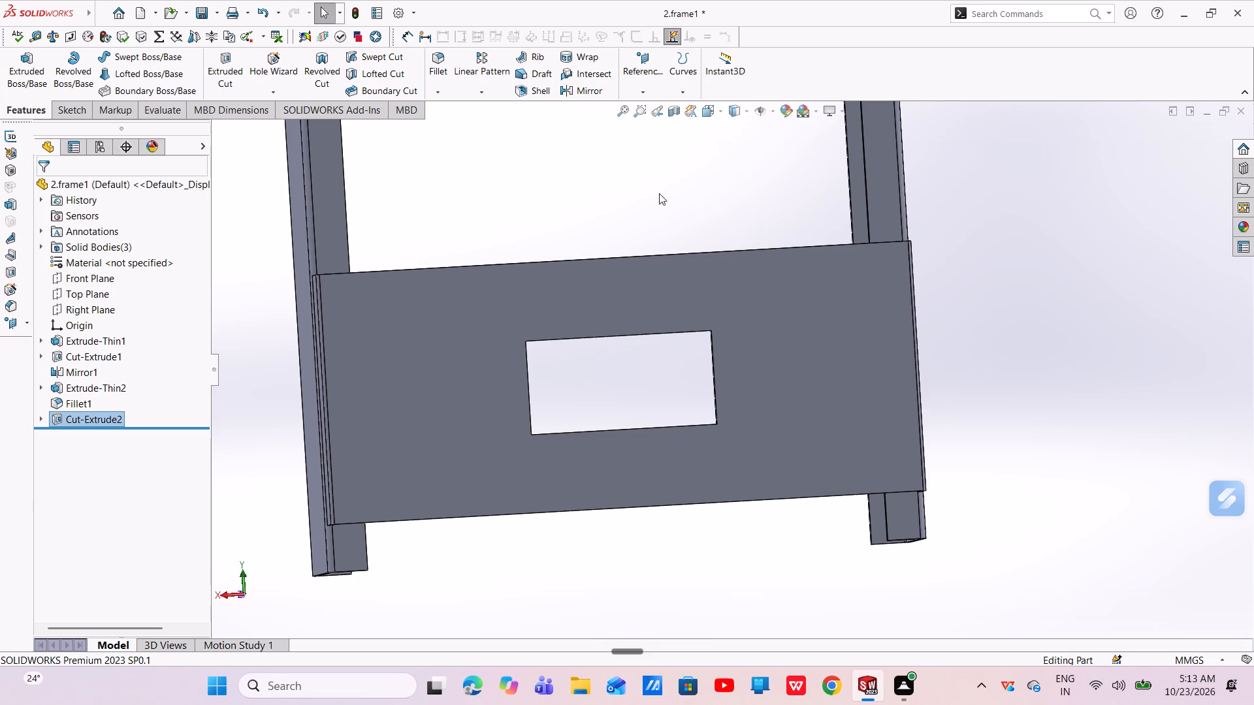
left_click(442, 82)
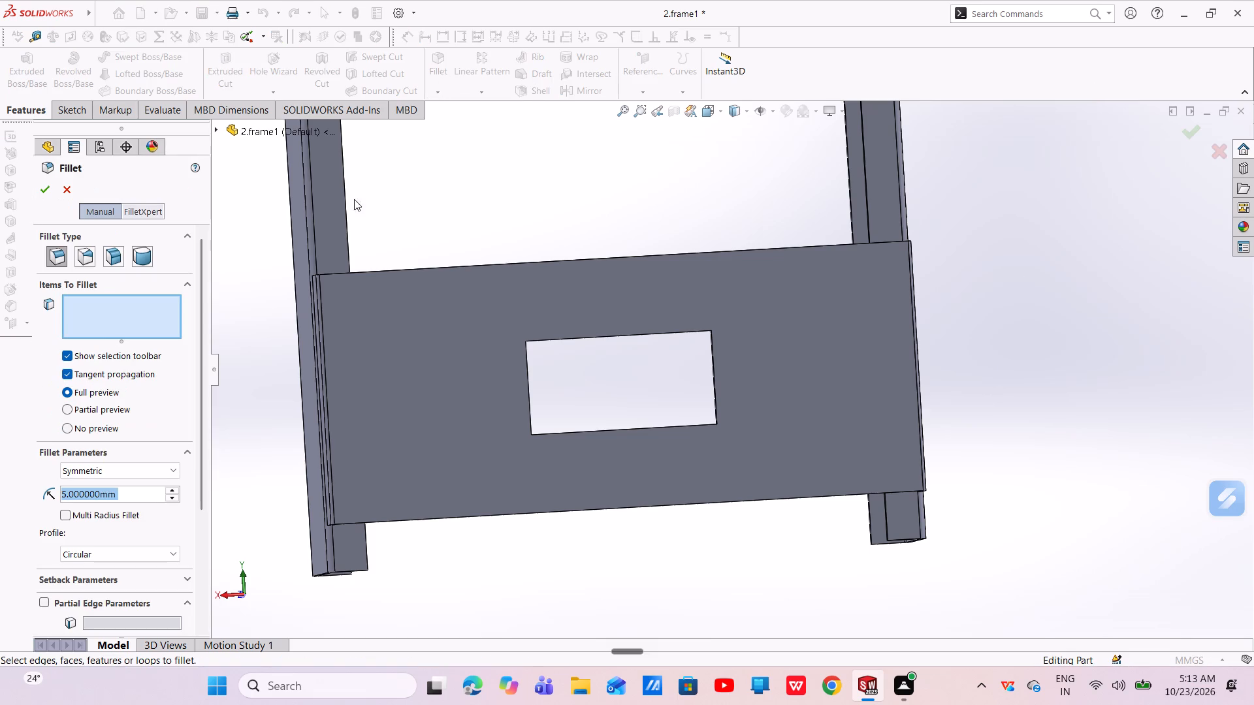
key("BackSpace")
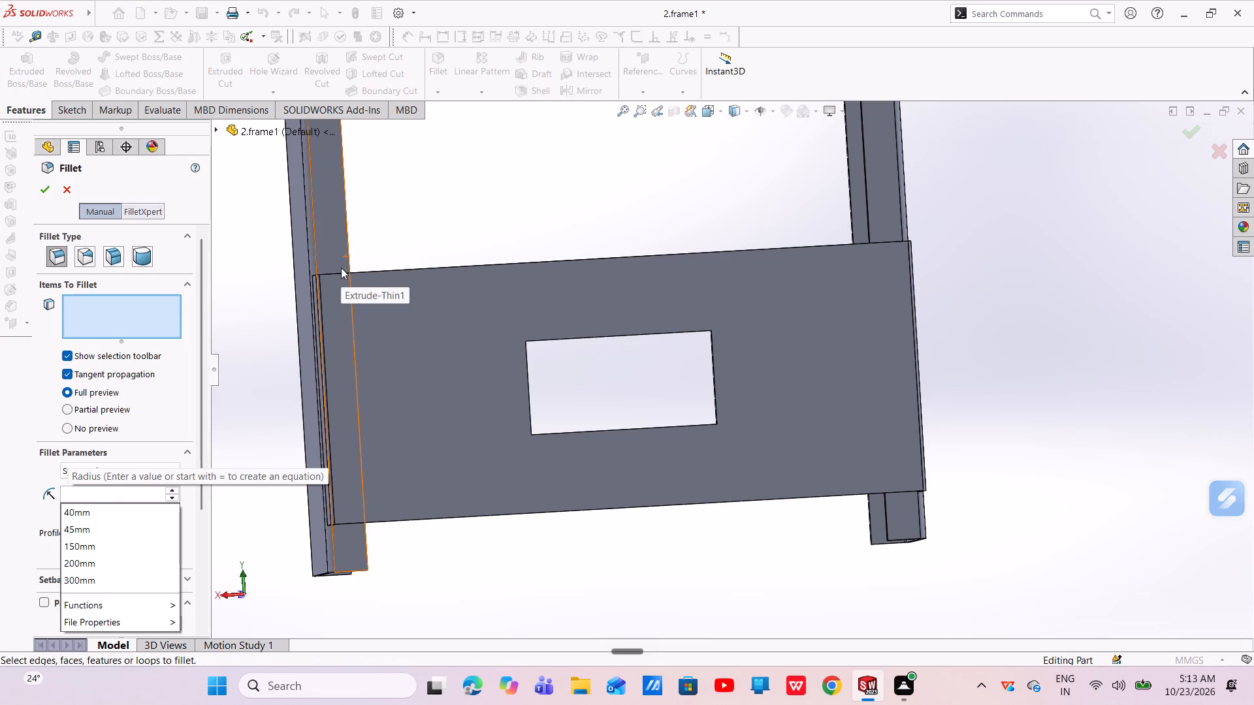
type("25")
key("Return")
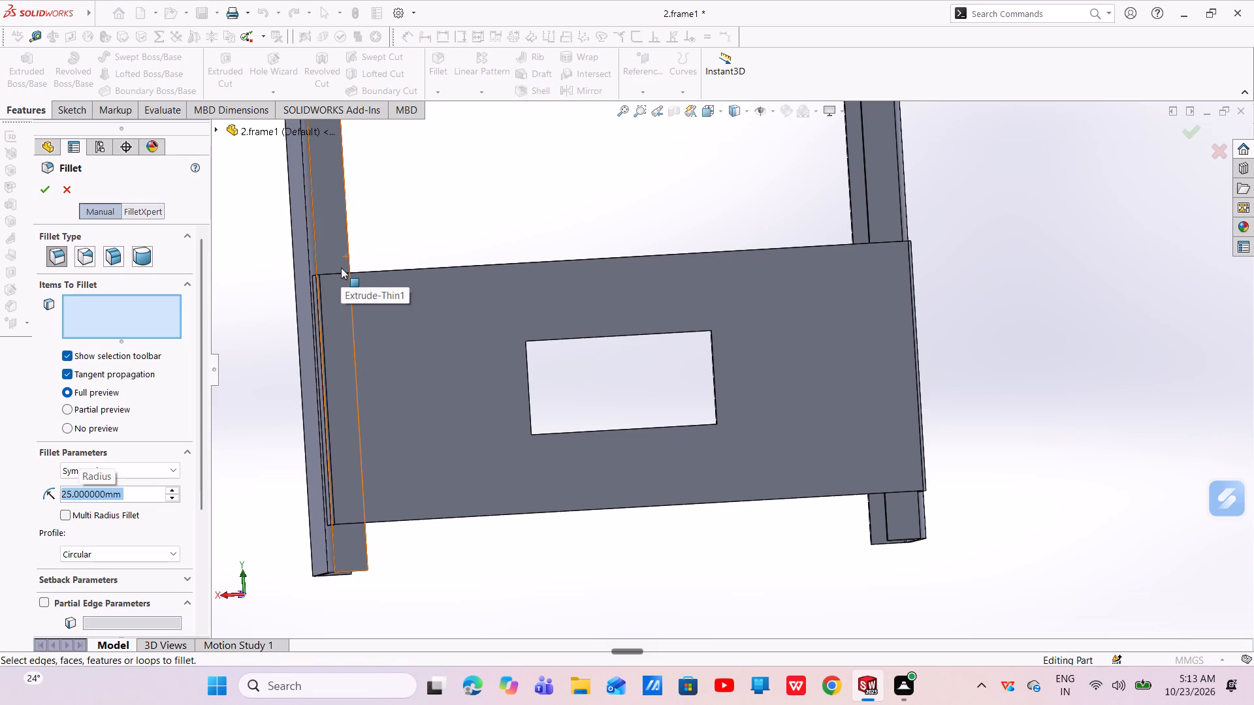
scroll(553, 421, "down", 4)
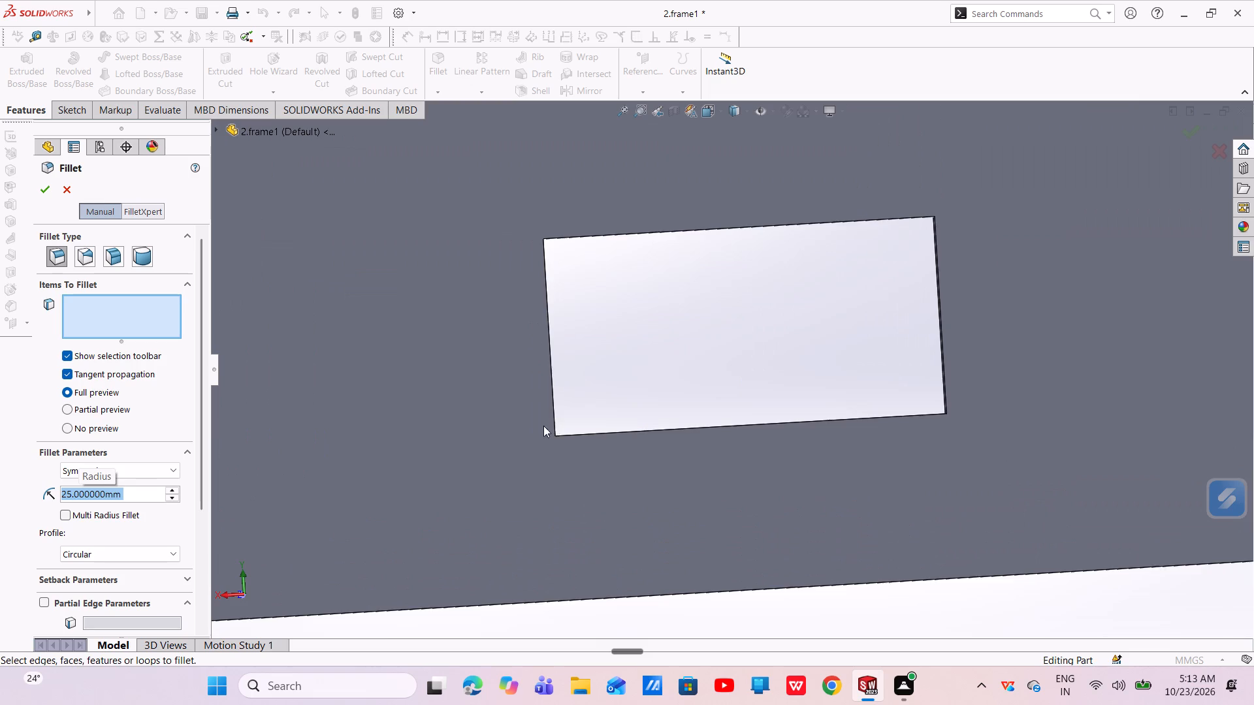
middle_click_drag(532, 430, 447, 458)
scroll(598, 404, "down", 5)
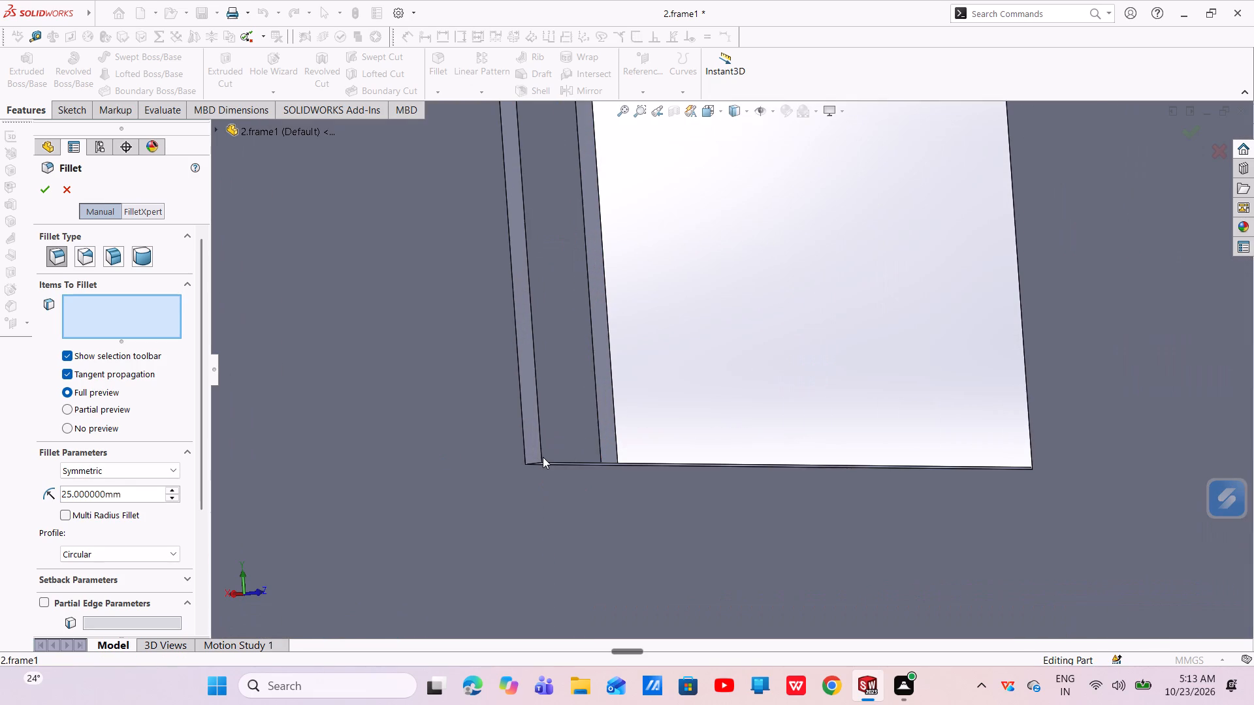
left_click(529, 473)
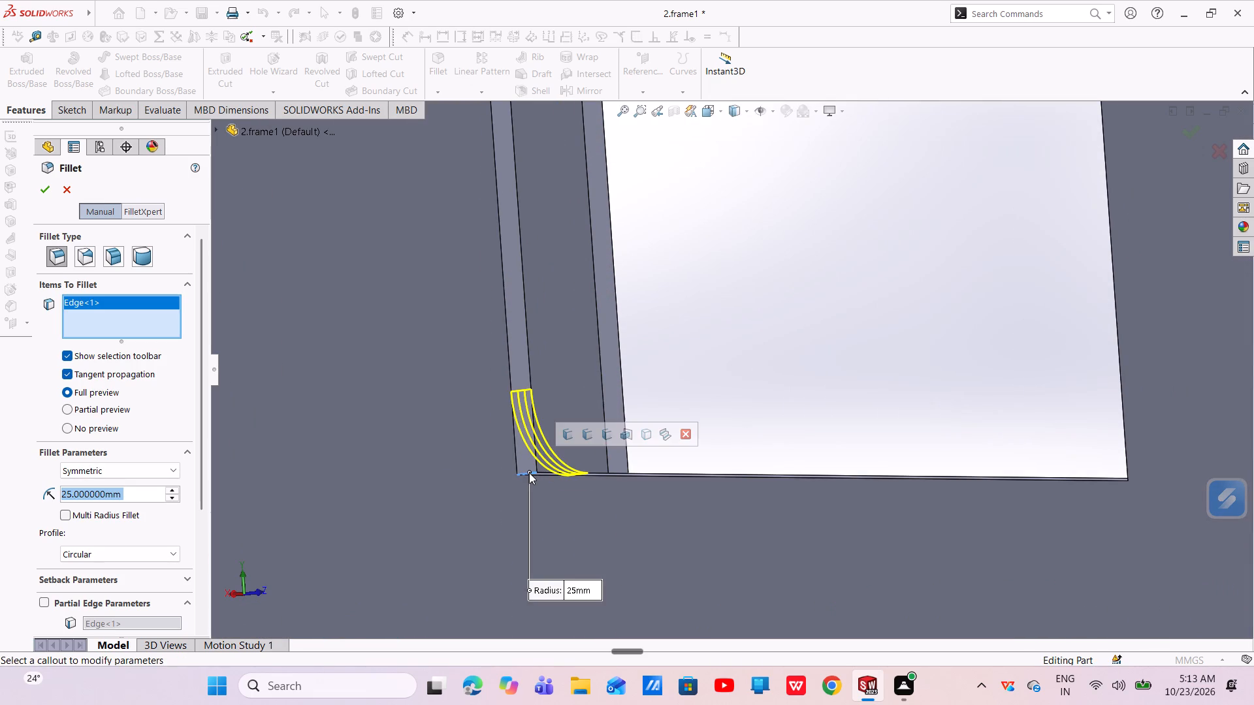
Add the upper corner edge on the same side of the opening to the fillet, keeping only edges in the selection.
scroll(529, 473, "up", 5)
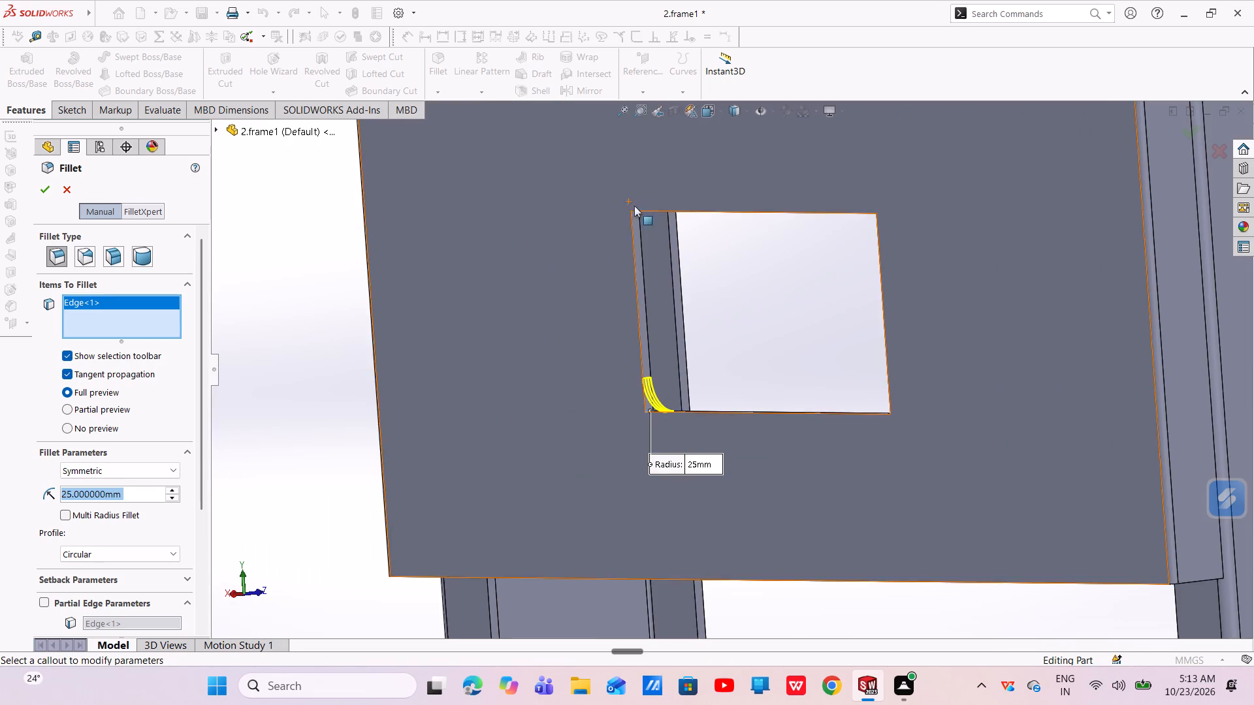
scroll(660, 223, "down", 6)
middle_click_drag(670, 267, 658, 258)
scroll(670, 267, "up", 1)
scroll(436, 227, "down", 4)
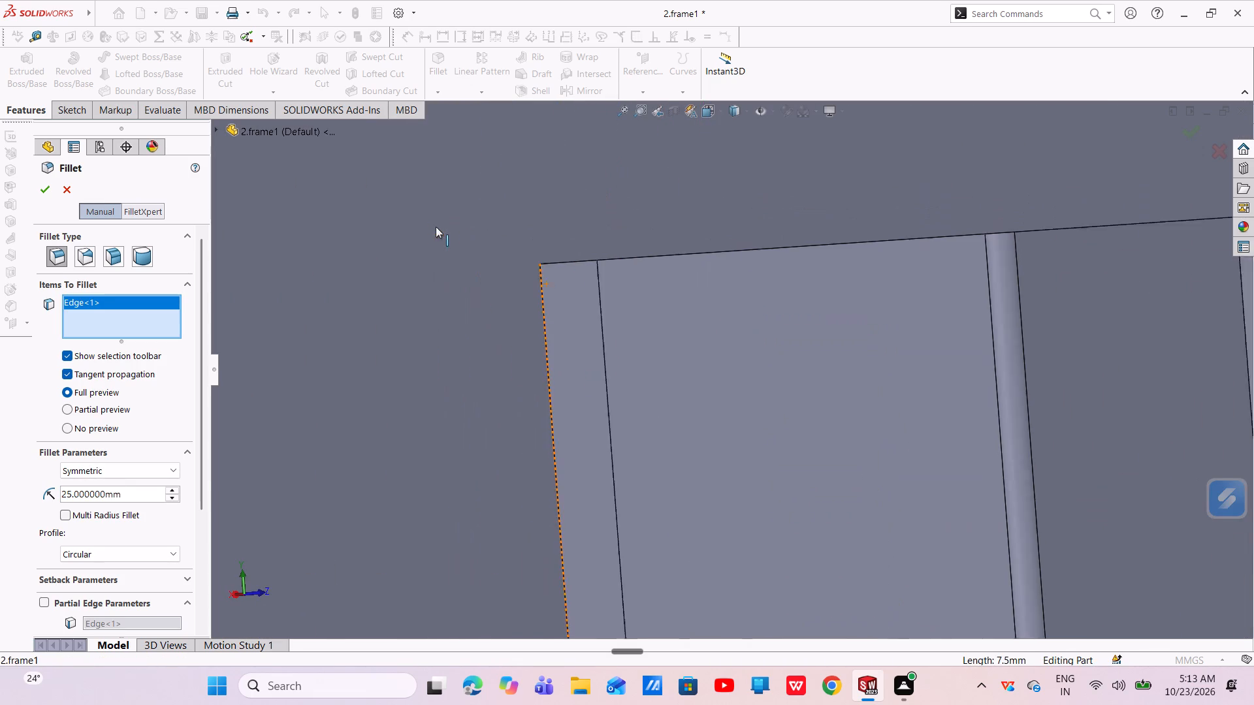
scroll(436, 227, "down", 2)
scroll(605, 289, "down", 4)
scroll(683, 294, "up", 1)
middle_click_drag(683, 294, 647, 270)
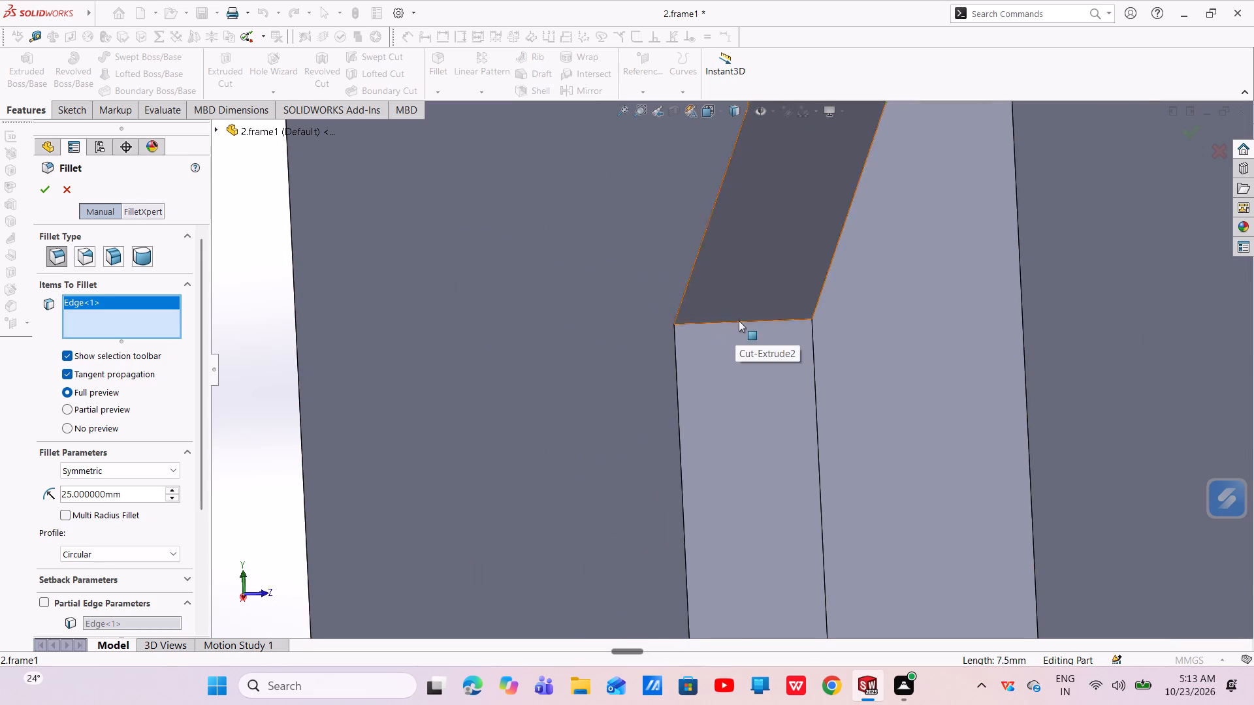
left_click(739, 321)
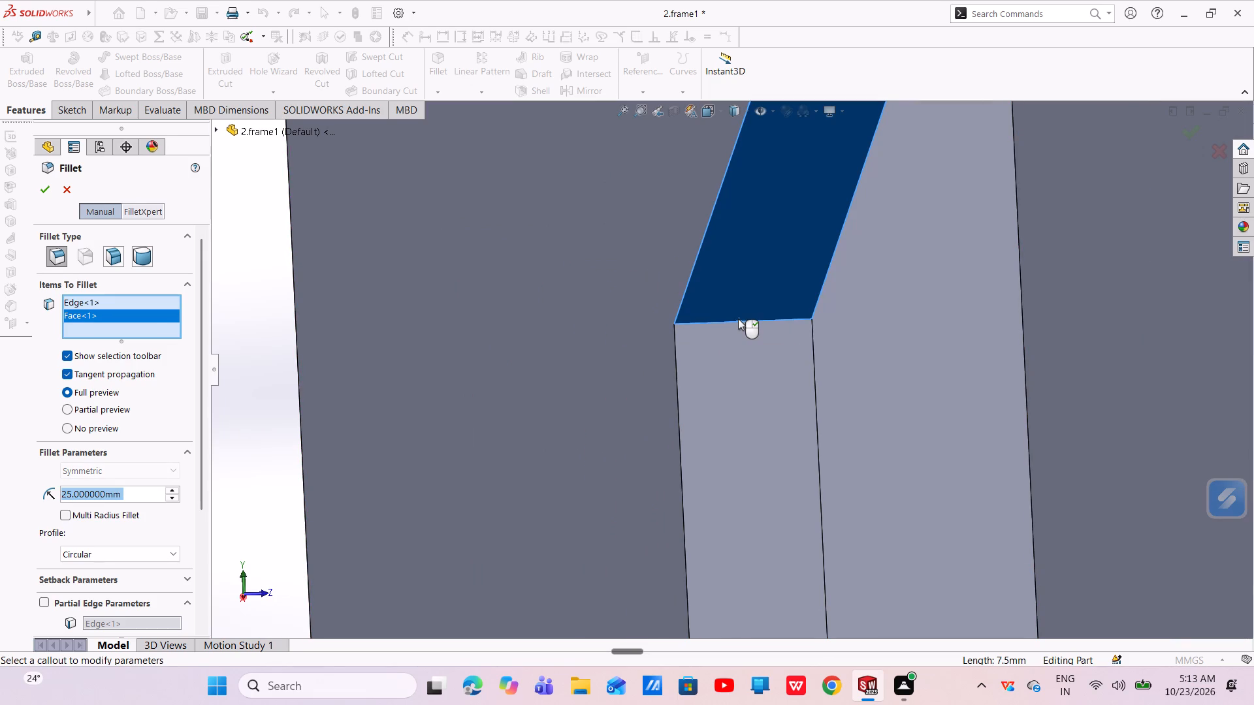
left_click(78, 311)
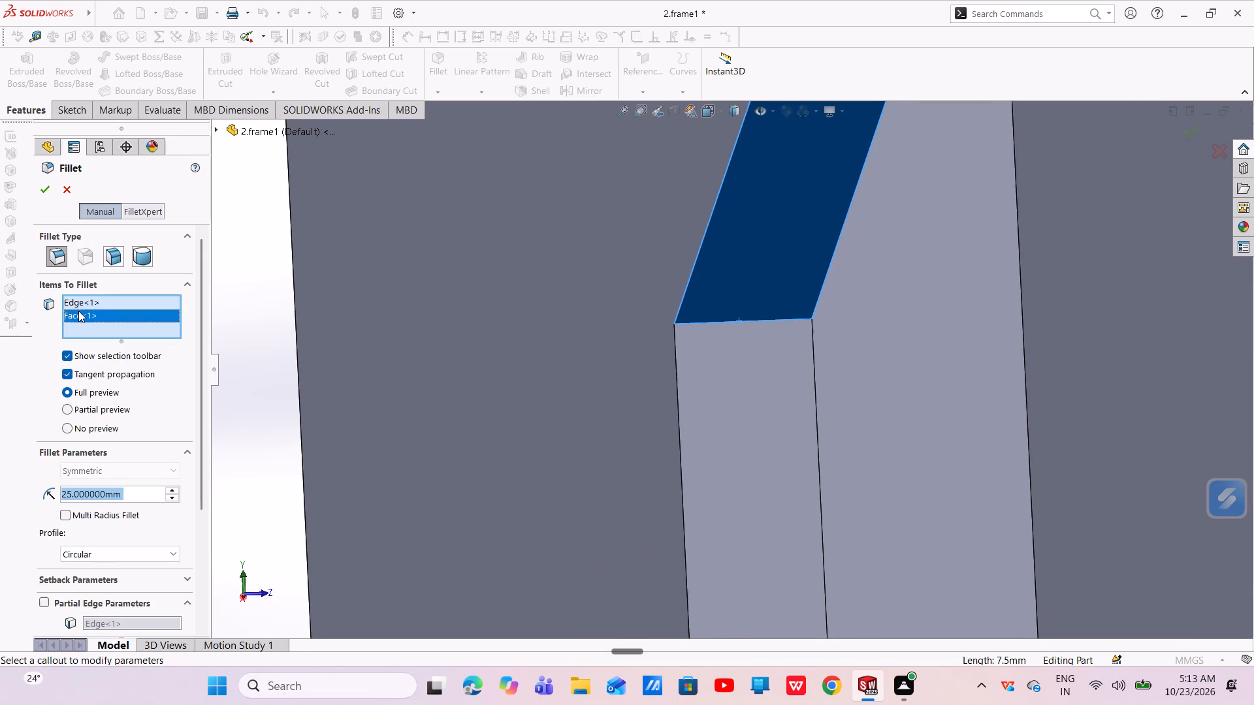
right_click(78, 311)
left_click(116, 338)
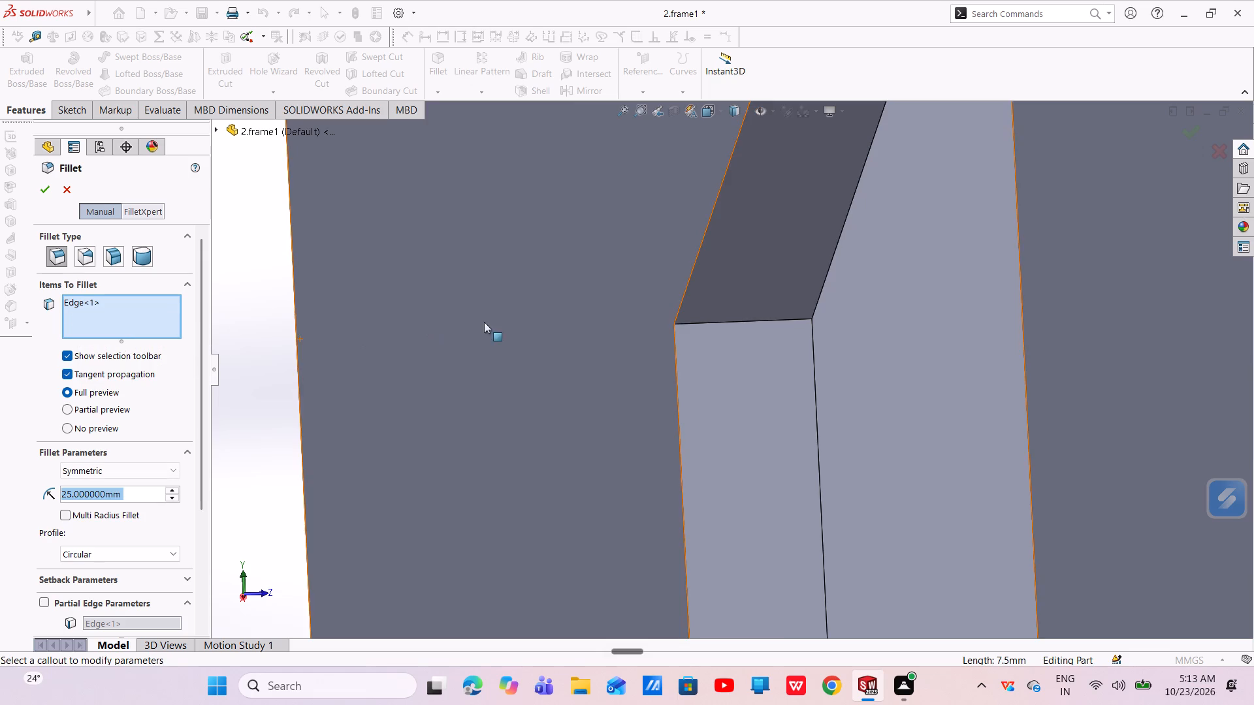
left_click(733, 322)
scroll(733, 322, "up", 3)
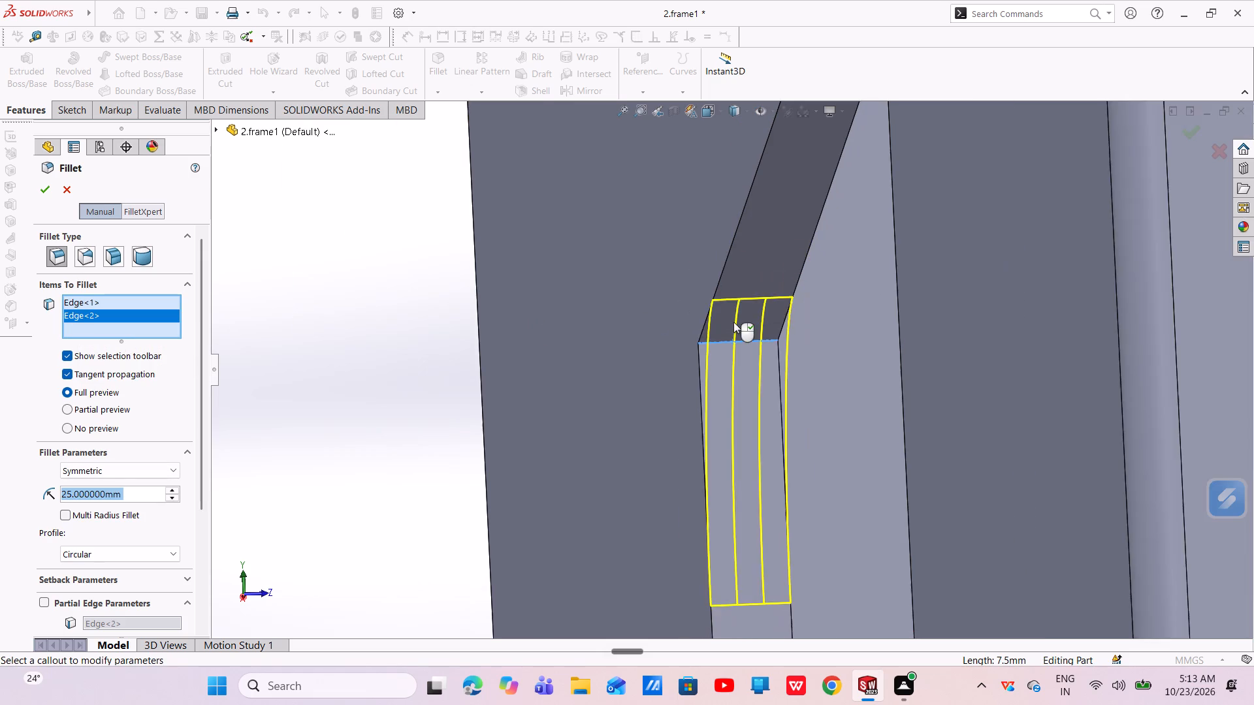
Add the lower corner edge on the opposite side of the opening to the 25 mm fillet.
scroll(733, 322, "up", 5)
middle_click_drag(747, 331, 881, 406)
scroll(937, 430, "up", 2)
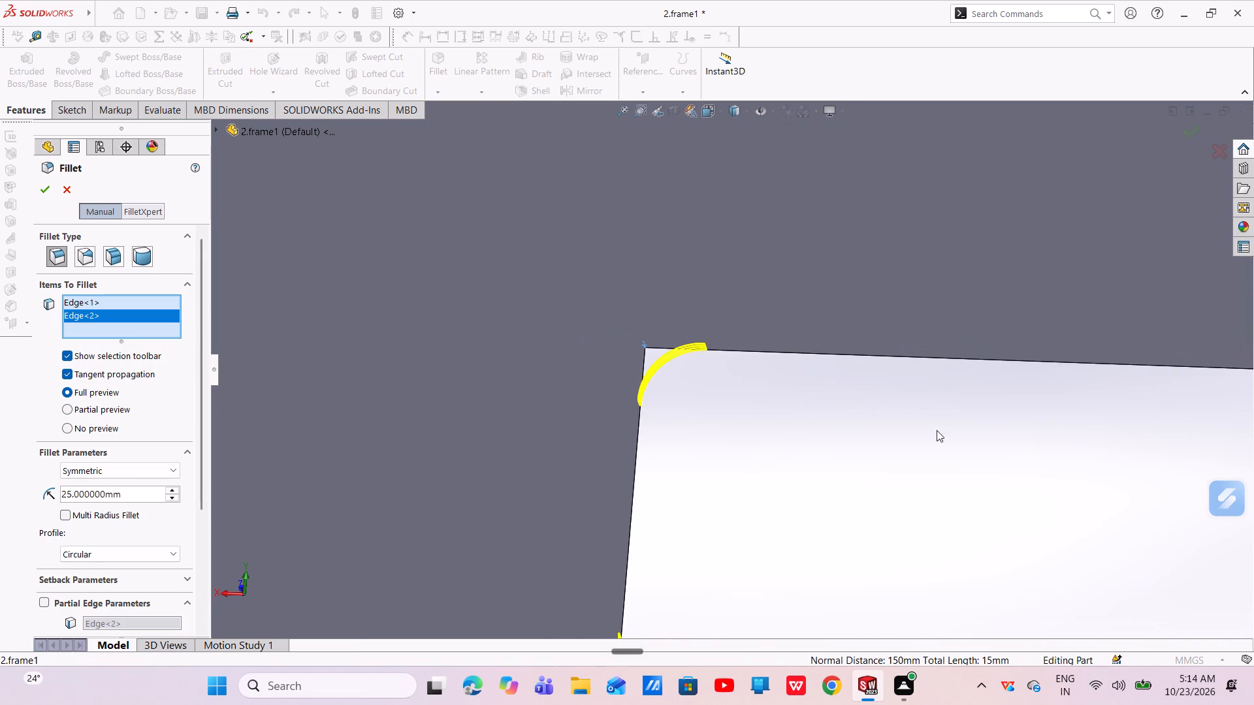
scroll(937, 430, "up", 2)
scroll(1007, 431, "up", 3)
scroll(1043, 401, "down", 5)
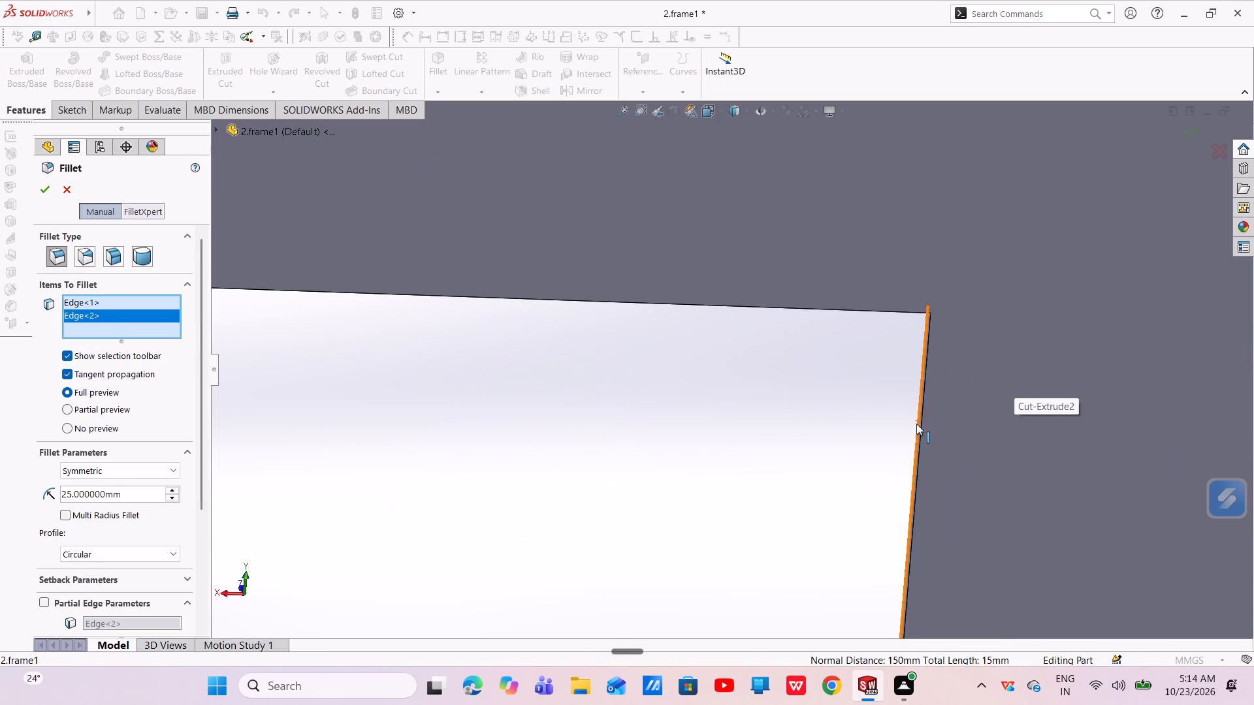
middle_click(916, 424)
scroll(916, 424, "up", 3)
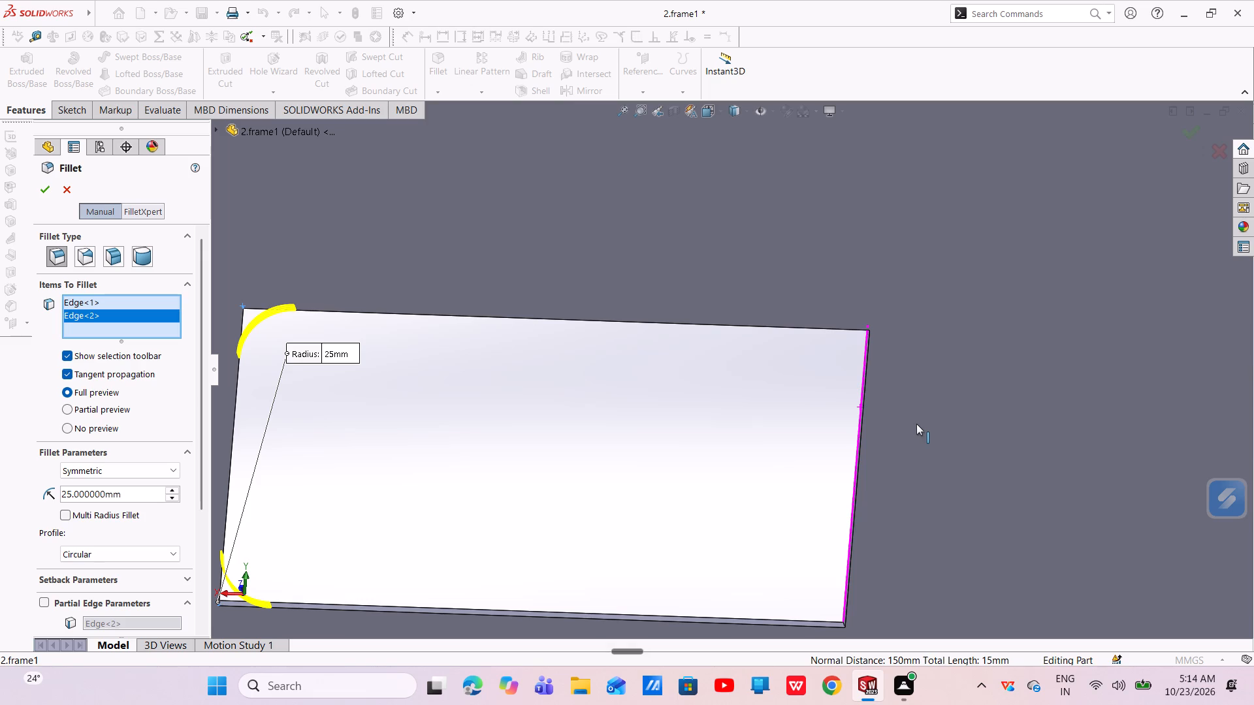
scroll(916, 424, "up", 1)
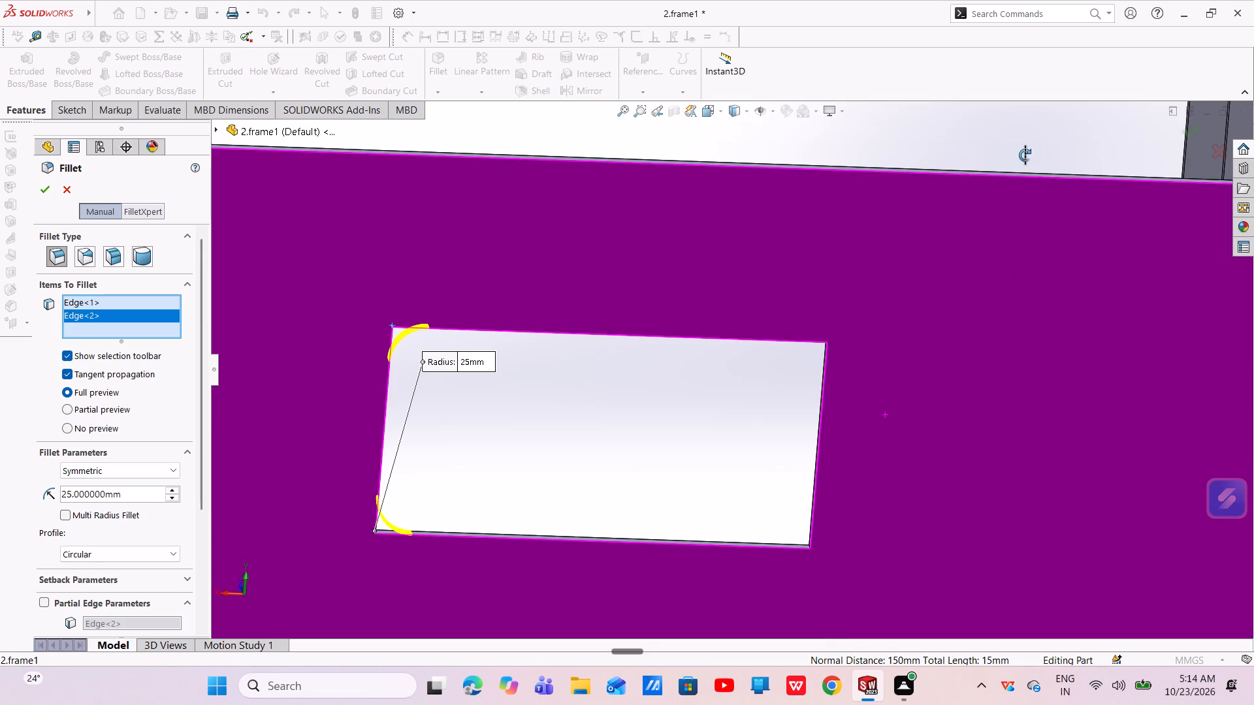
left_click(1025, 155)
scroll(811, 522, "down", 4)
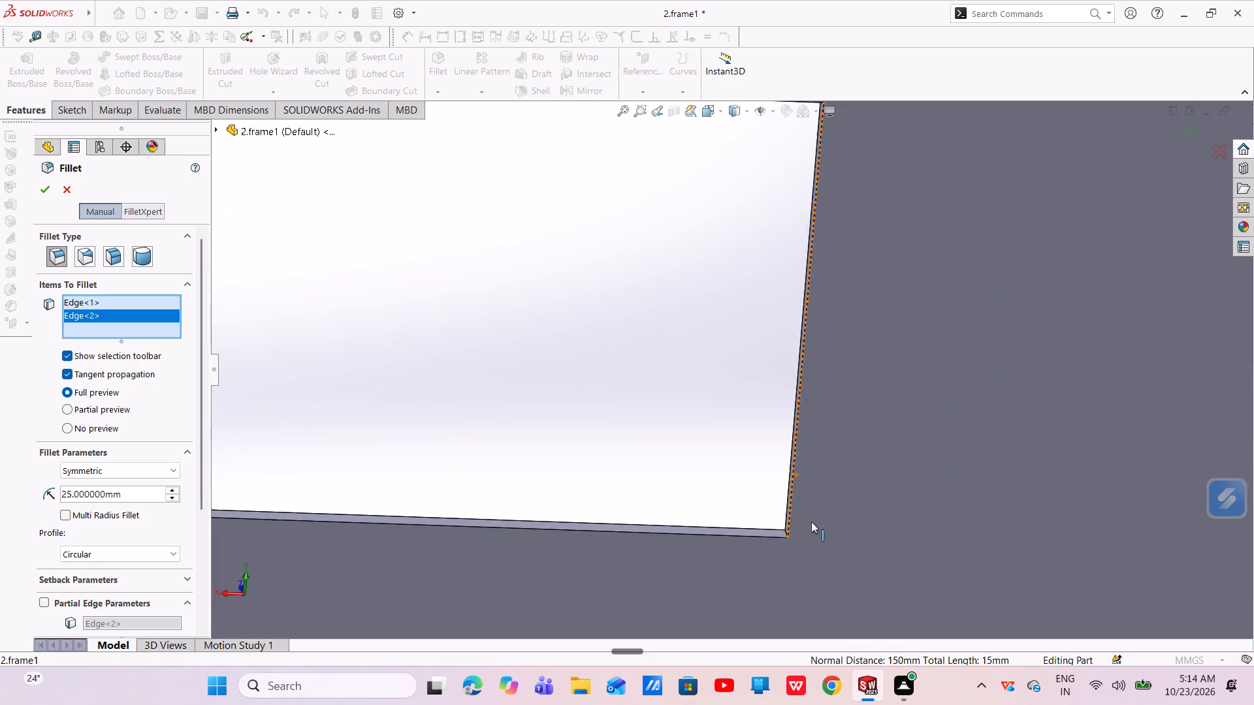
middle_click_drag(742, 526, 792, 557)
scroll(798, 512, "down", 6)
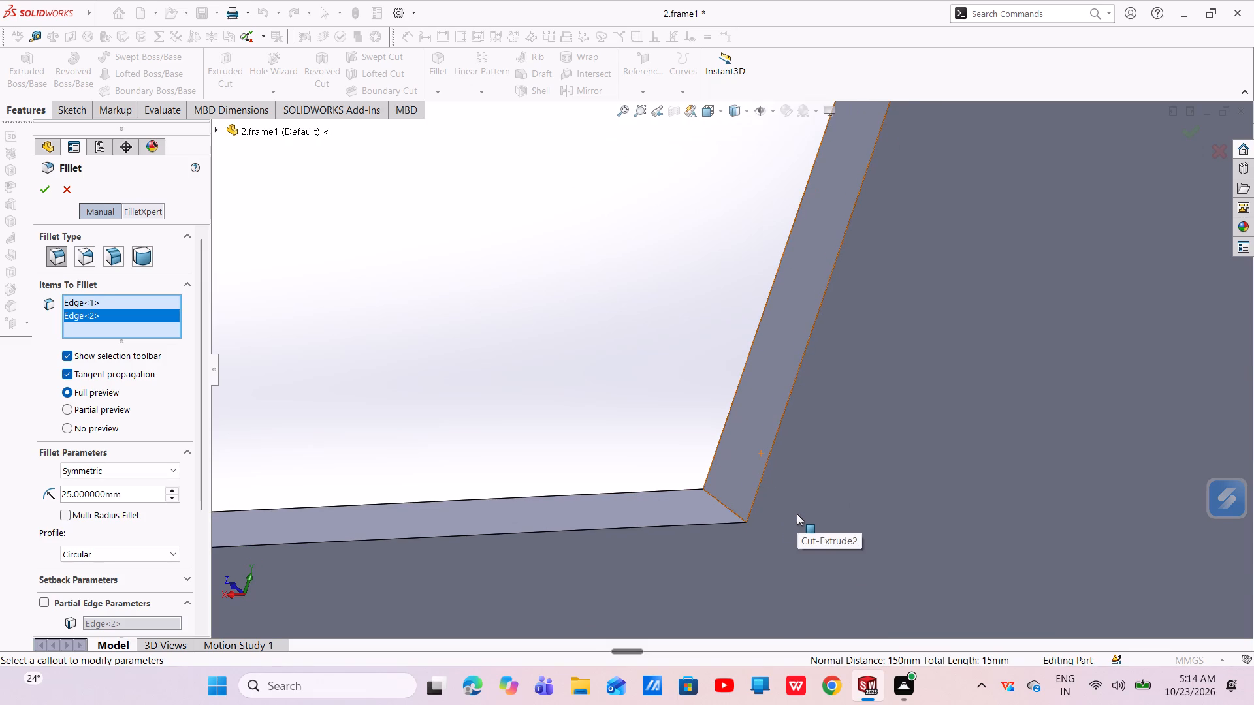
left_click(720, 501)
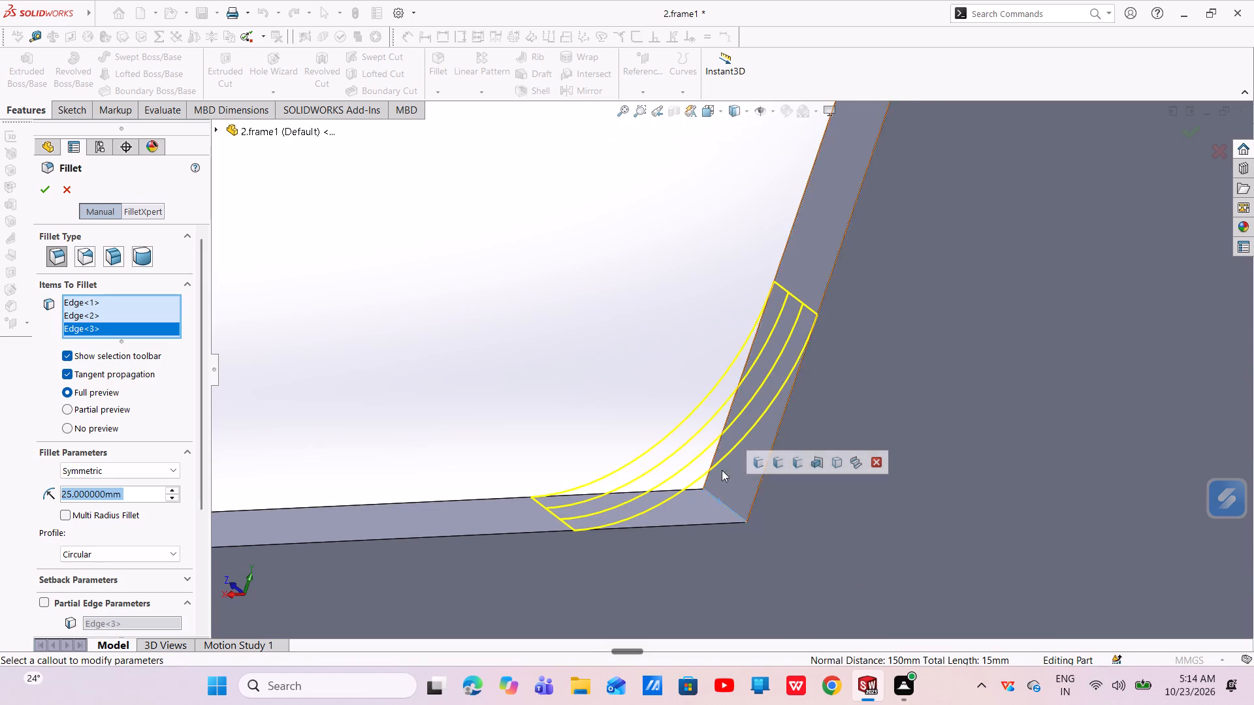
Add the opening's remaining upper corner edge and apply the 25 mm fillet to all four corners.
scroll(750, 351, "up", 9)
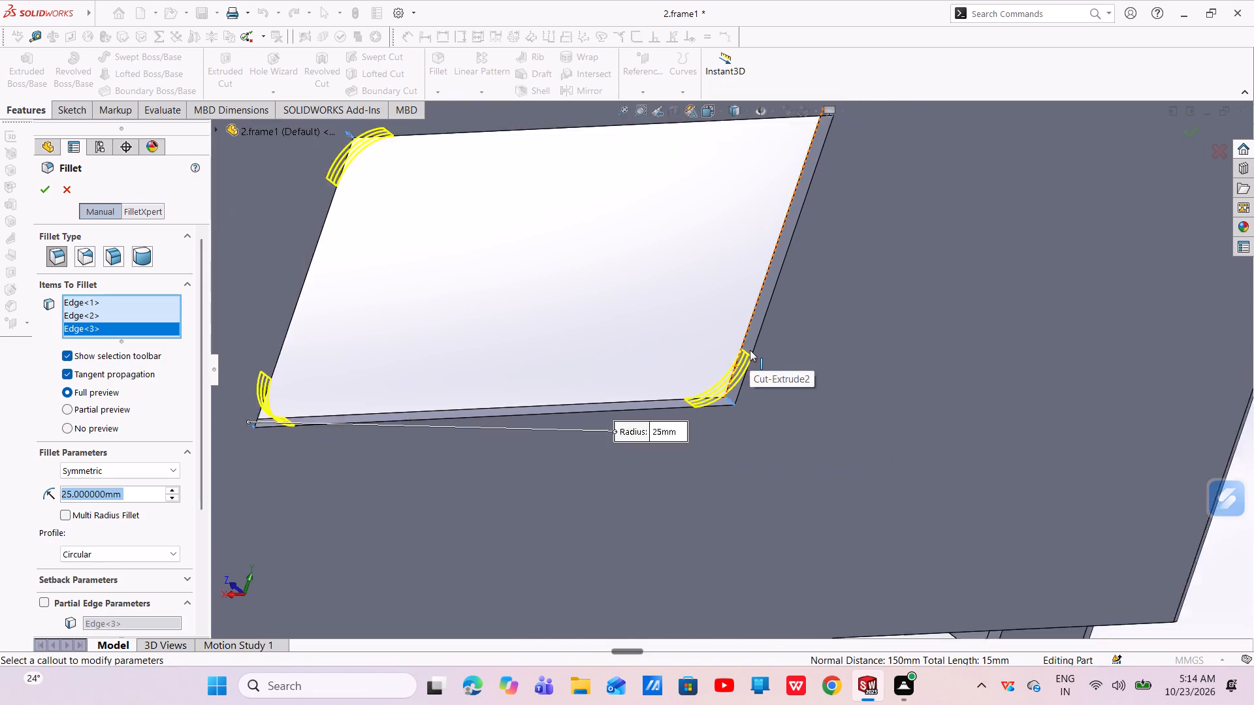
scroll(750, 350, "up", 3)
scroll(775, 244, "down", 1)
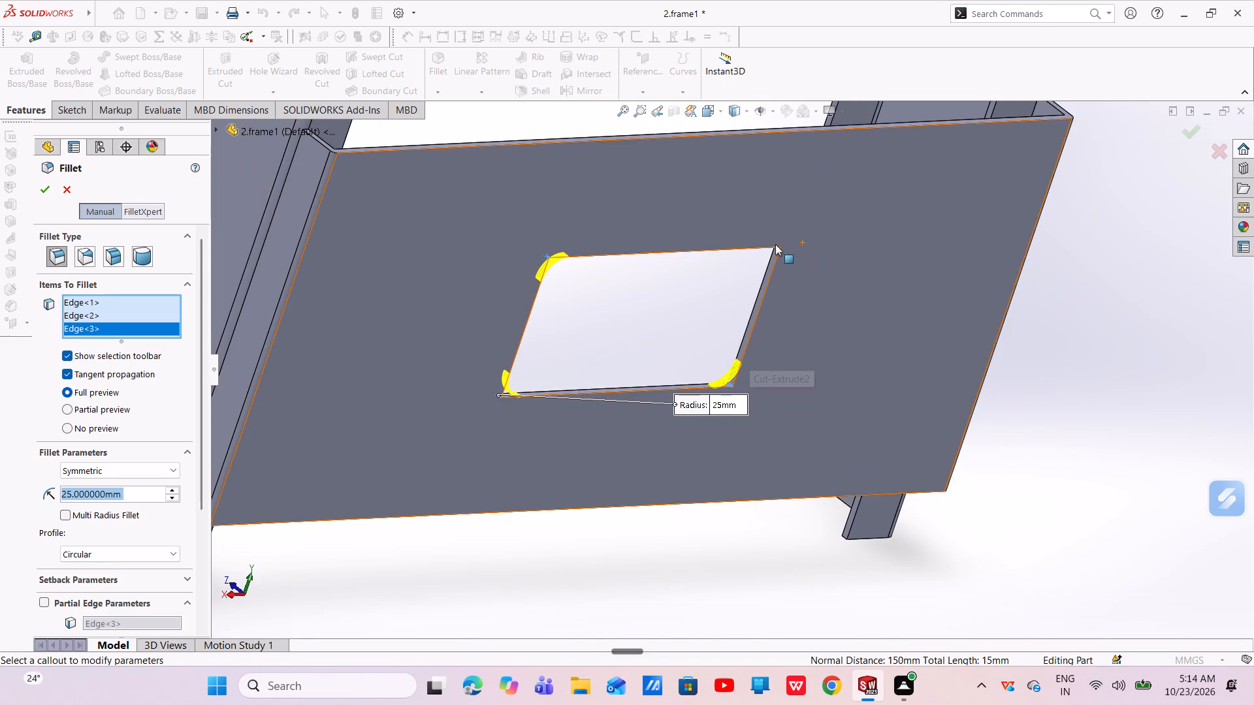
scroll(775, 244, "down", 5)
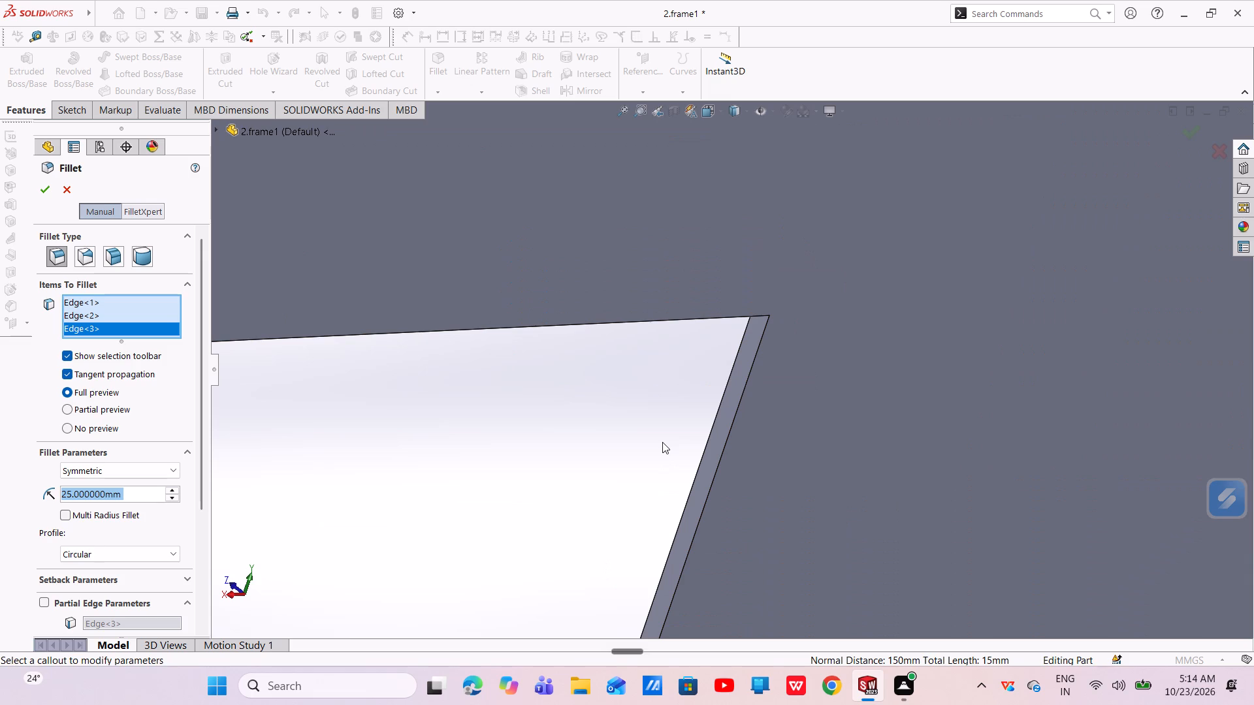
scroll(752, 343, "down", 2)
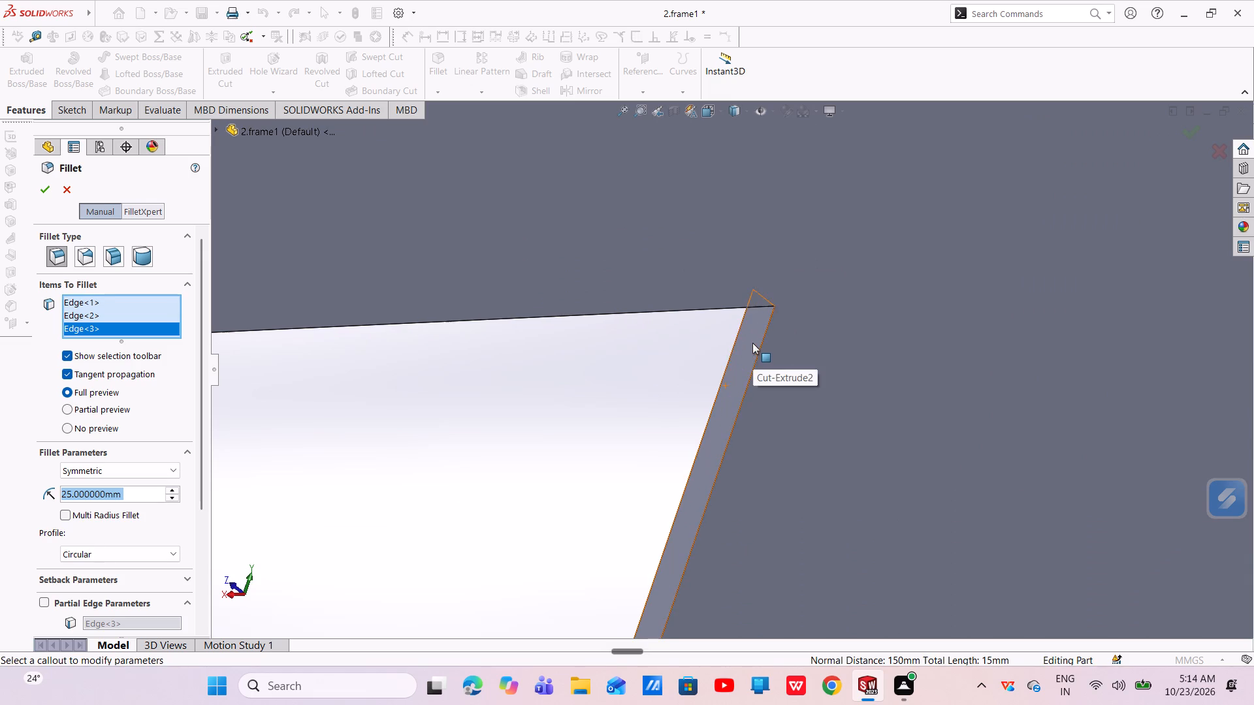
scroll(752, 343, "down", 3)
middle_click_drag(752, 343, 777, 309)
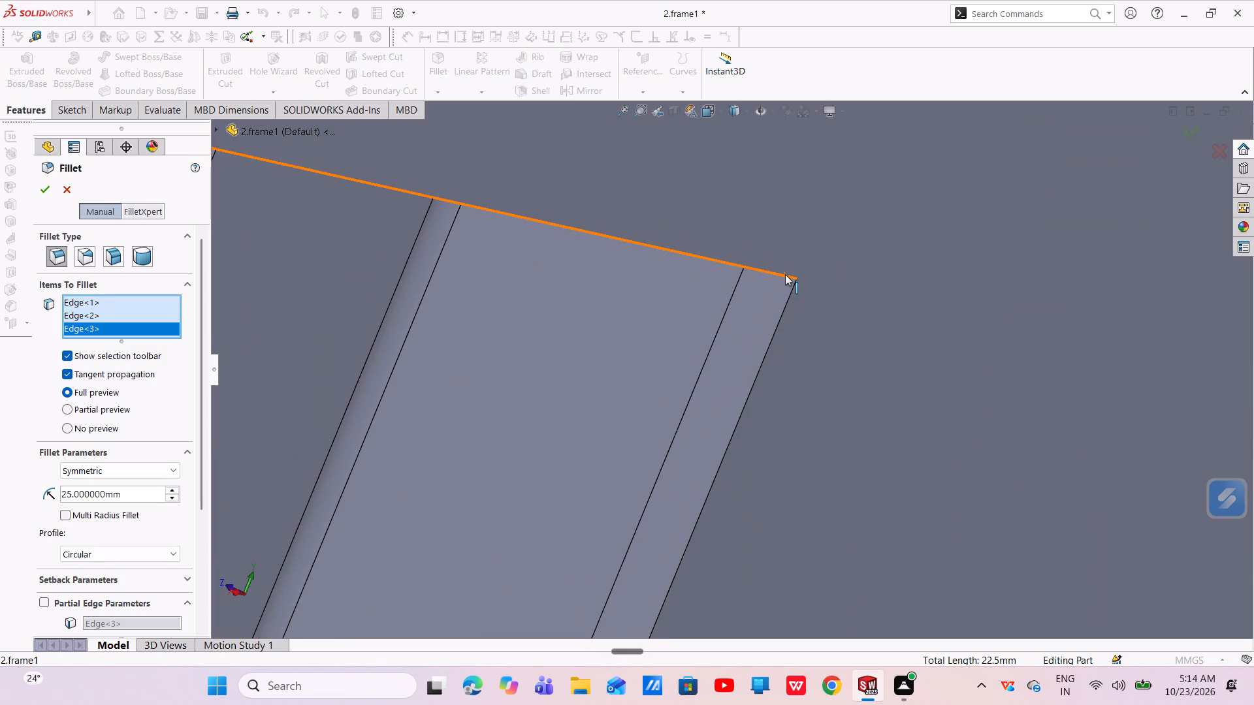
scroll(786, 279, "down", 6)
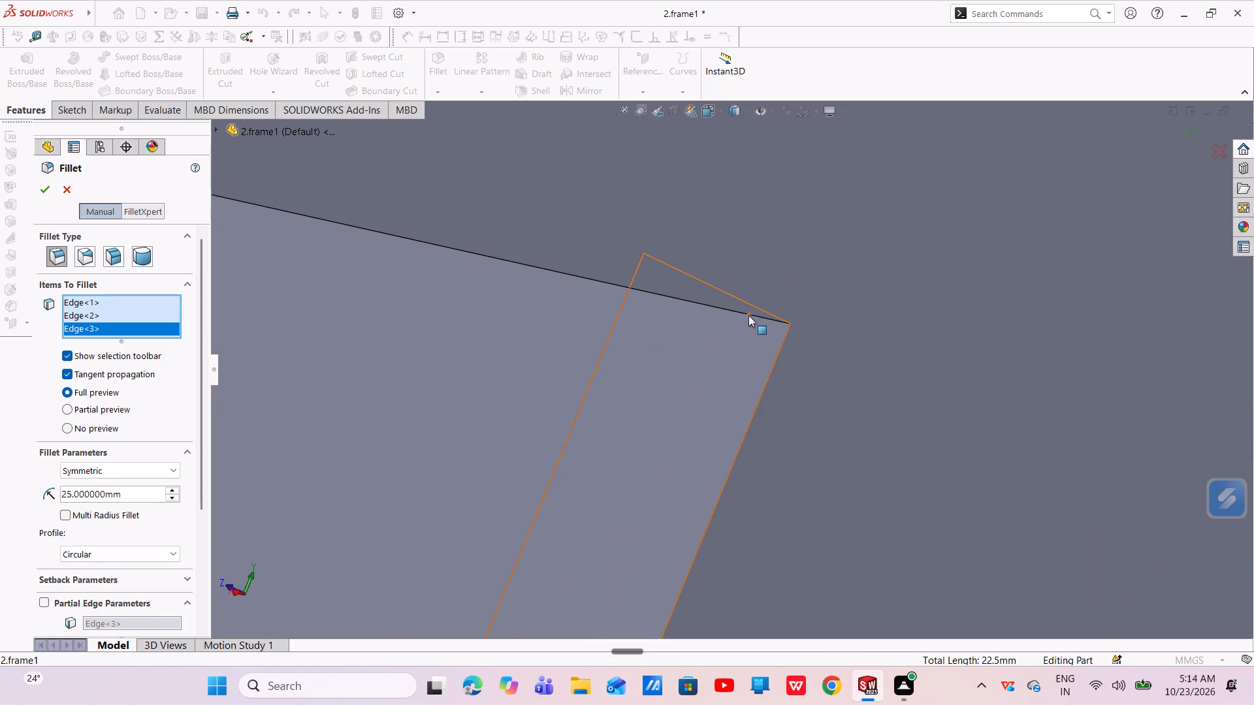
scroll(743, 320, "down", 4)
middle_click_drag(746, 320, 778, 315)
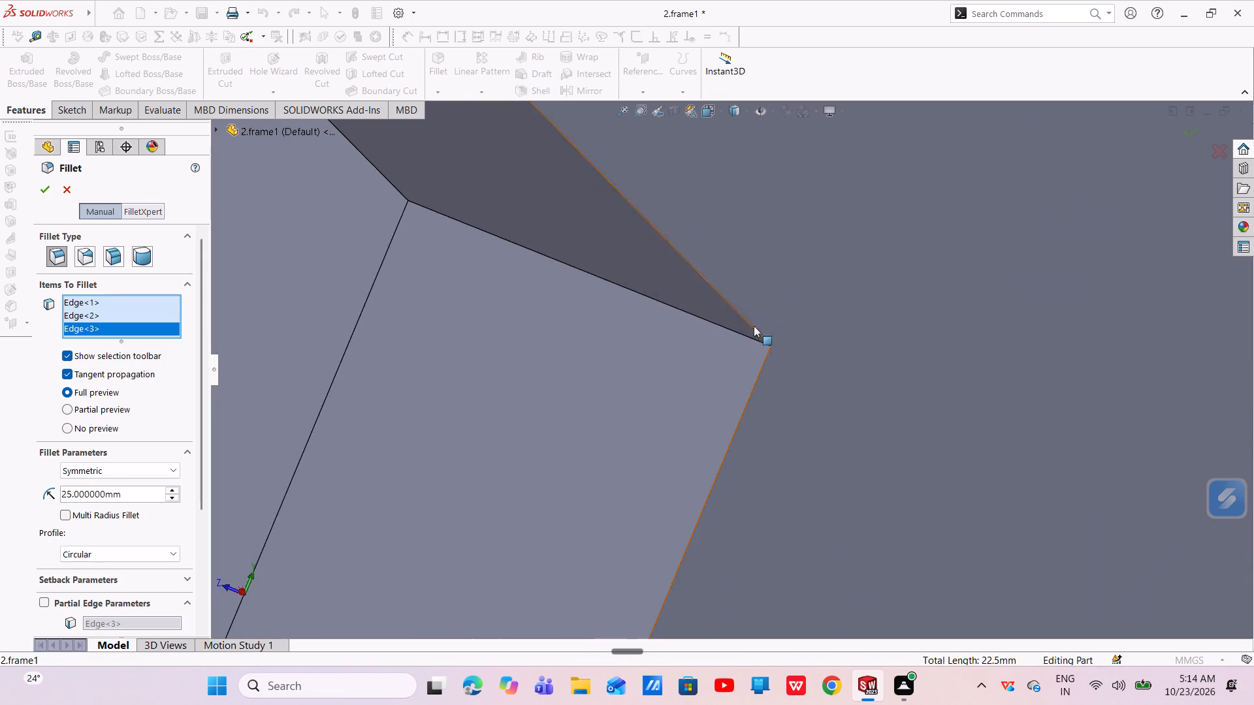
left_click(675, 307)
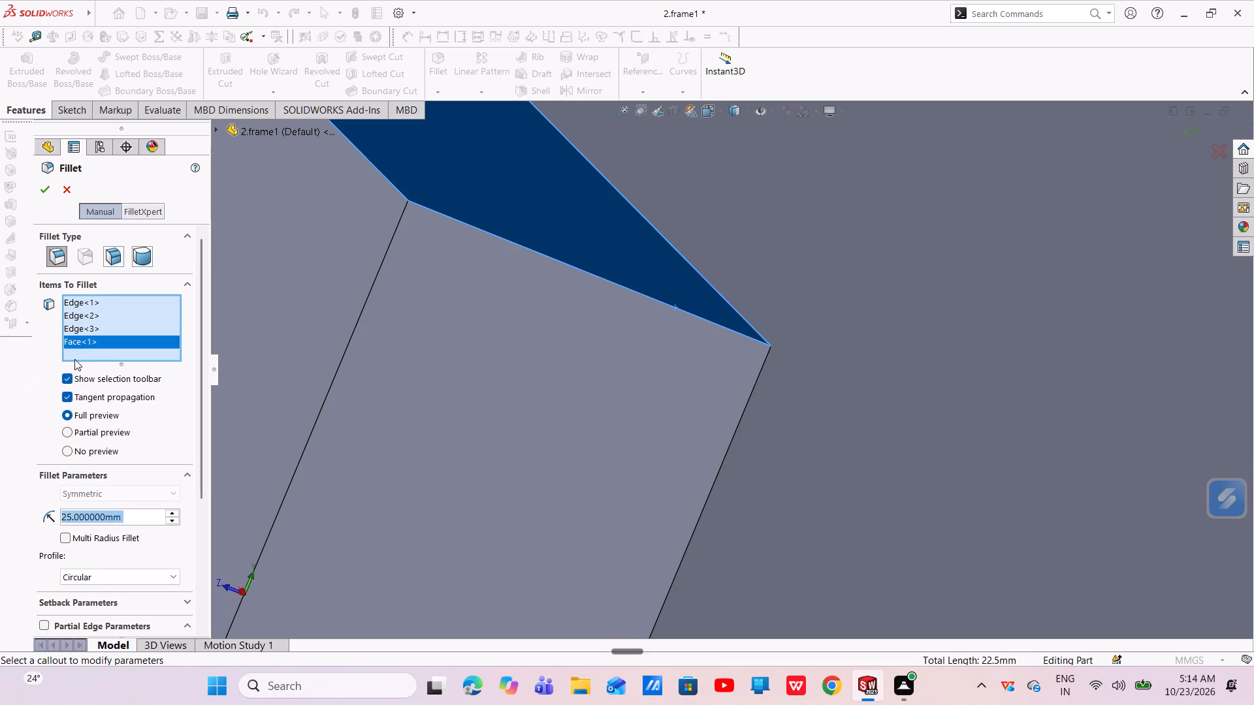
right_click(95, 336)
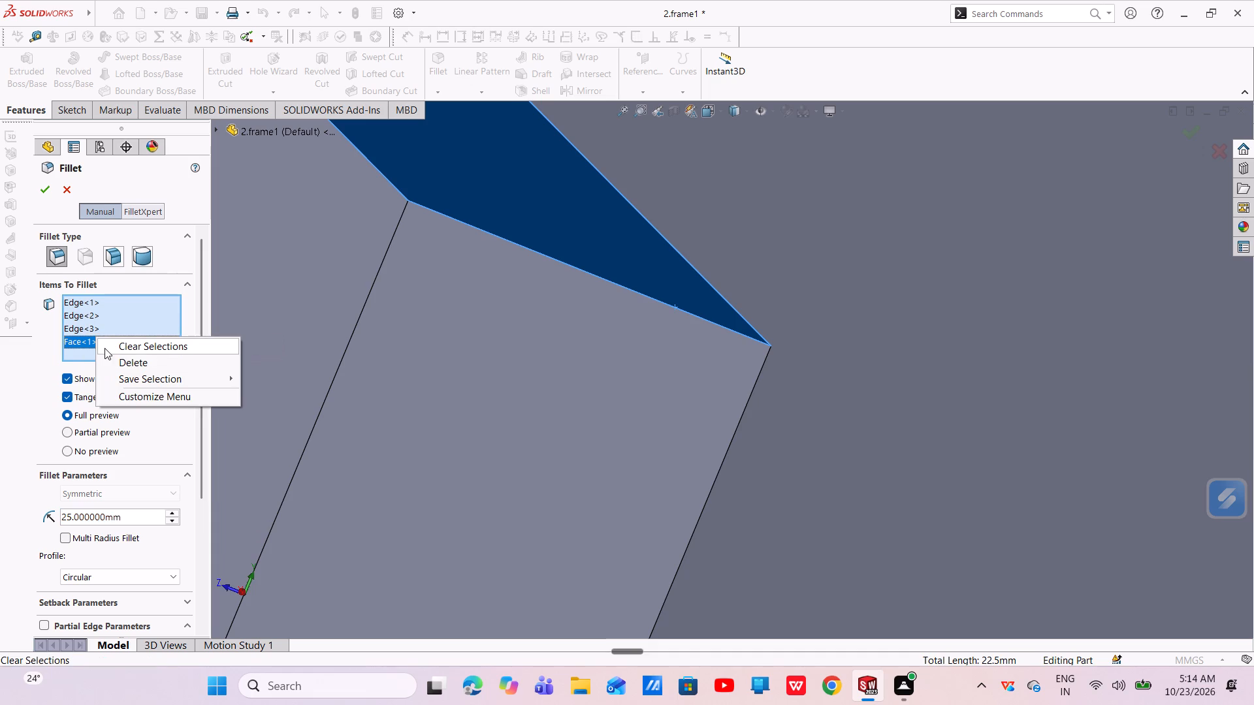
left_click(114, 356)
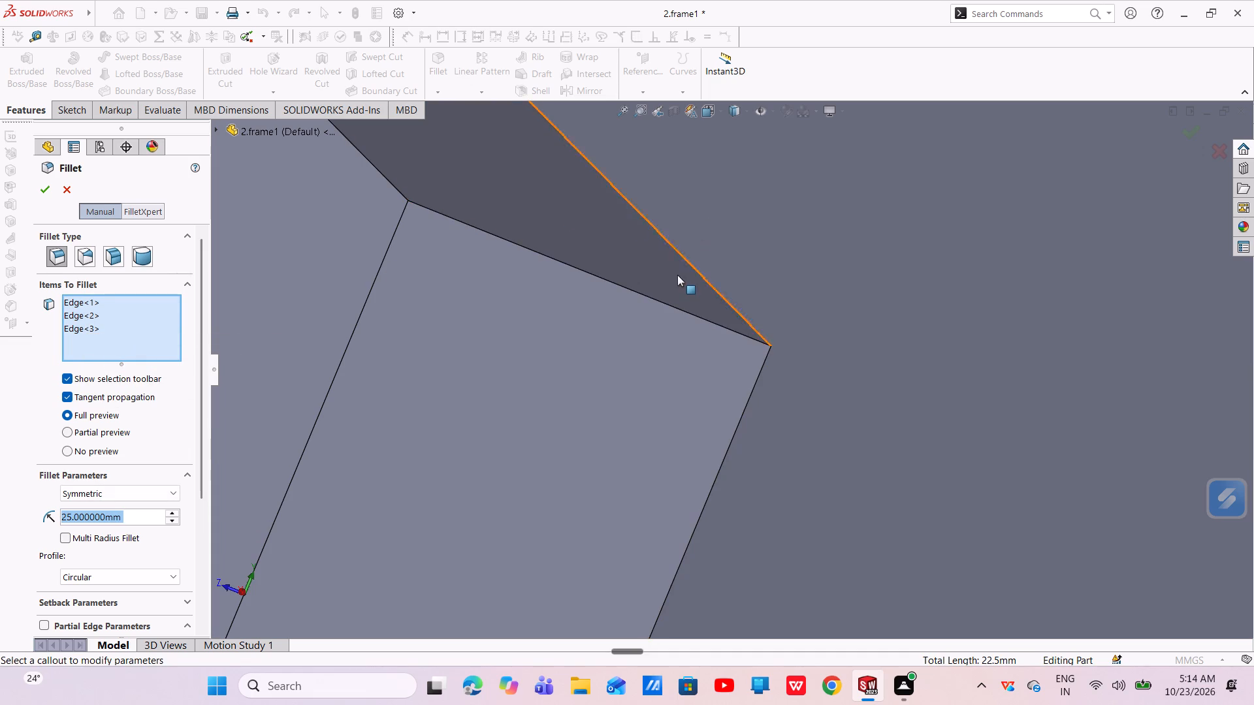
left_click(653, 301)
scroll(654, 300, "up", 6)
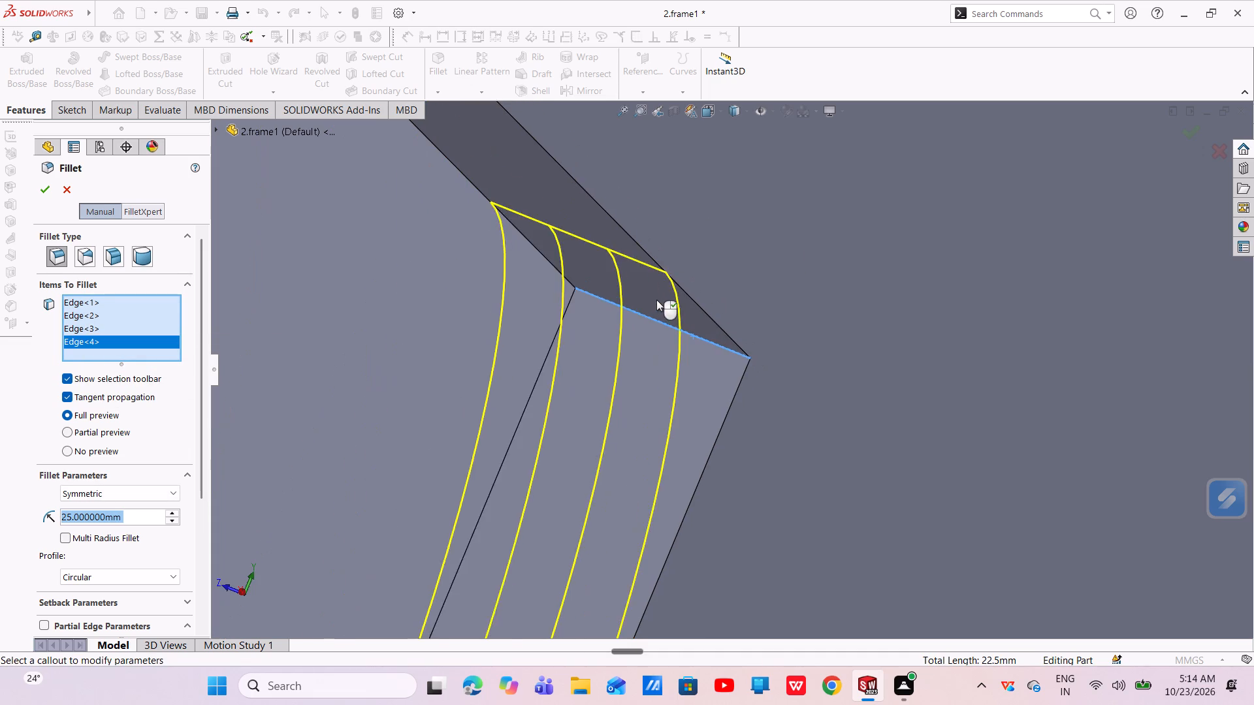
scroll(656, 300, "up", 7)
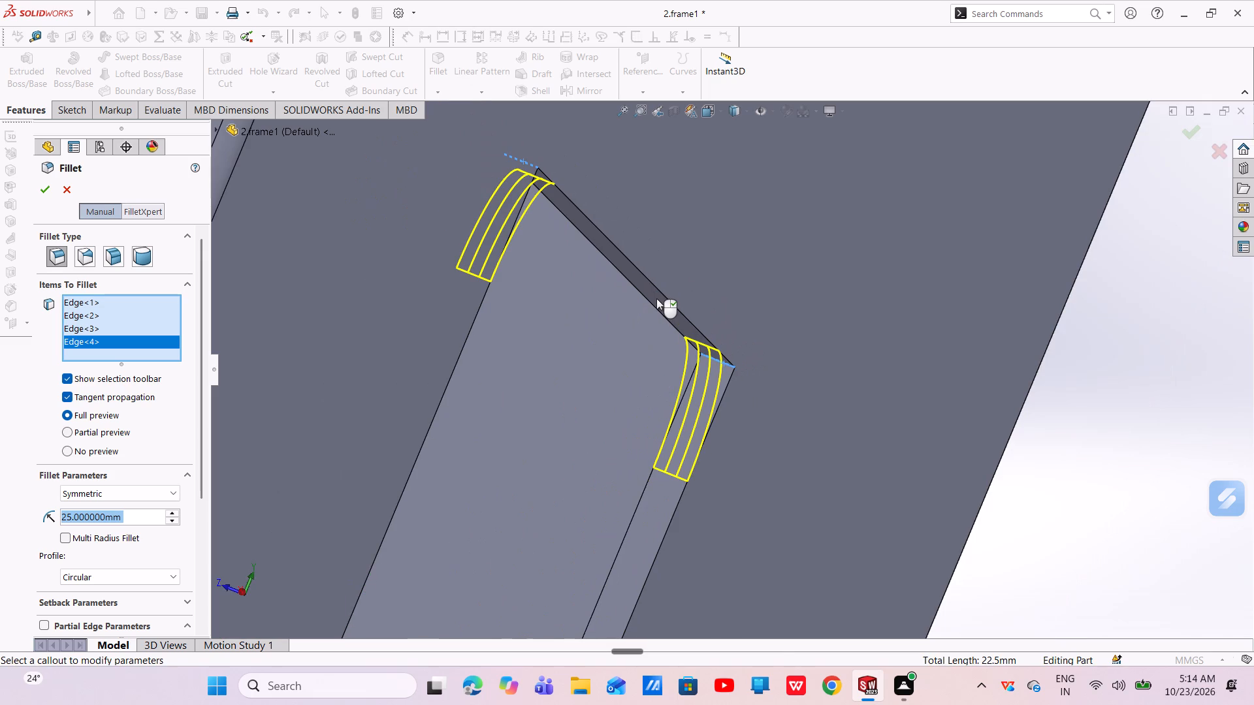
right_click(656, 298)
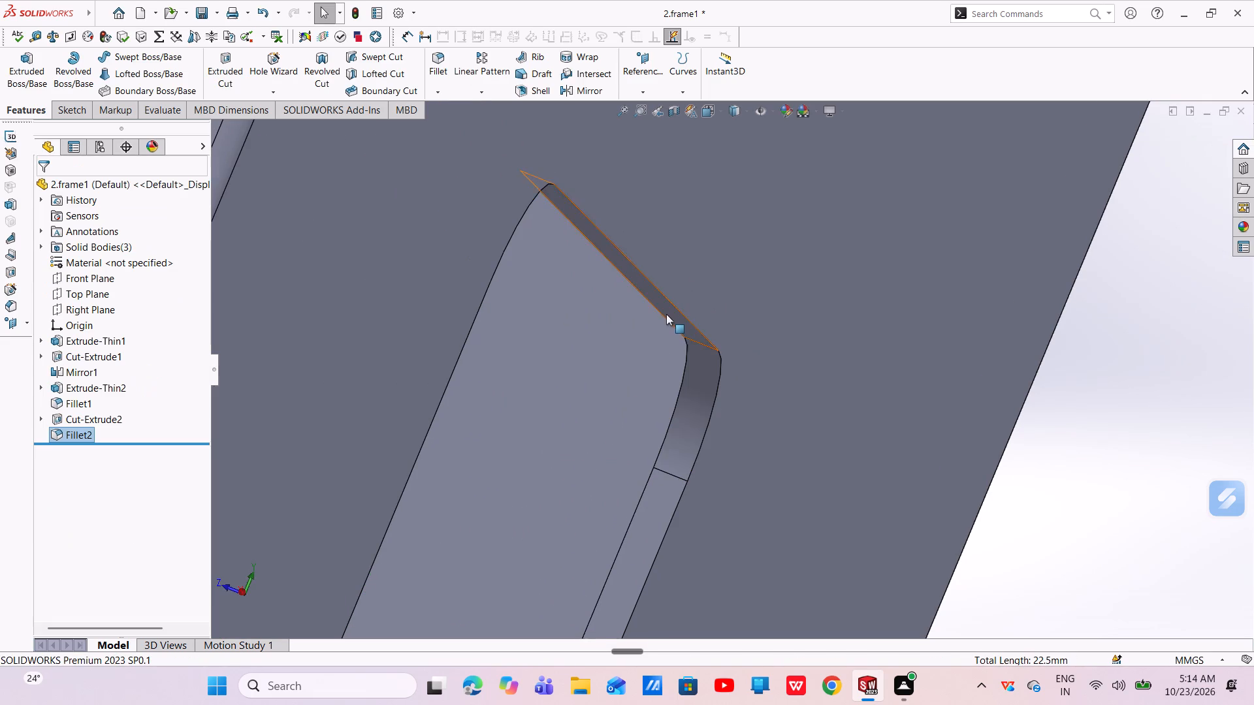
scroll(667, 314, "up", 8)
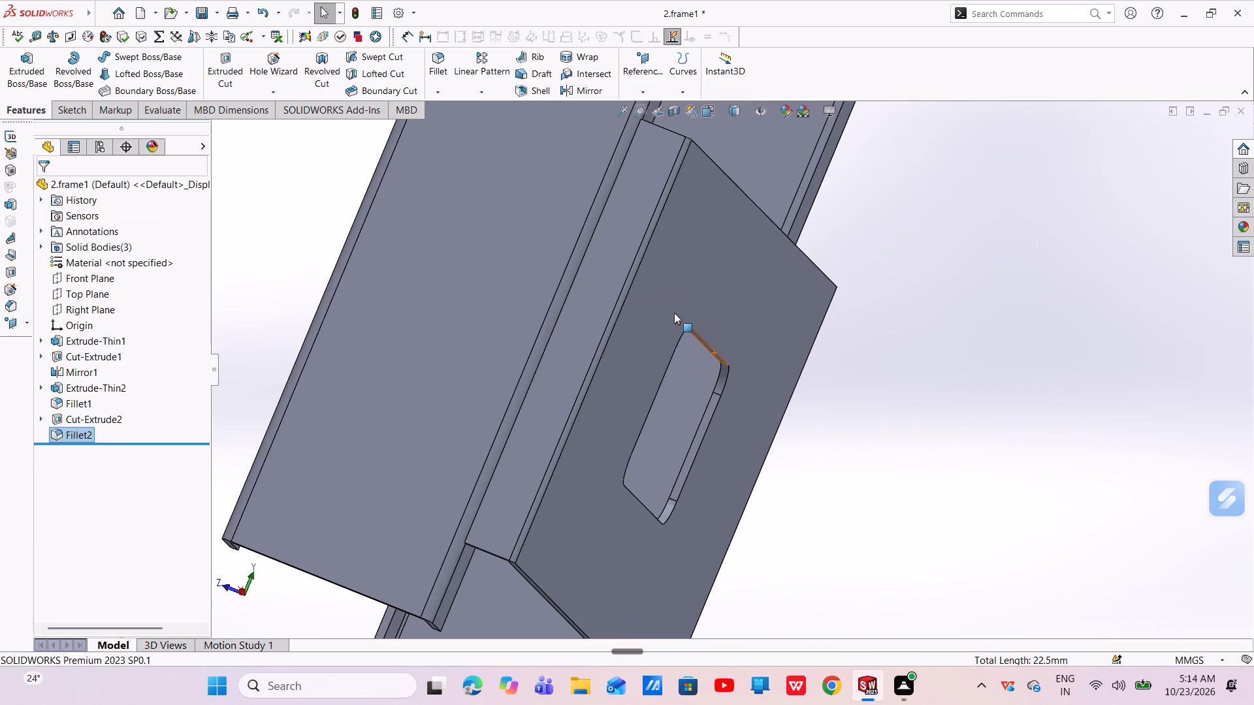
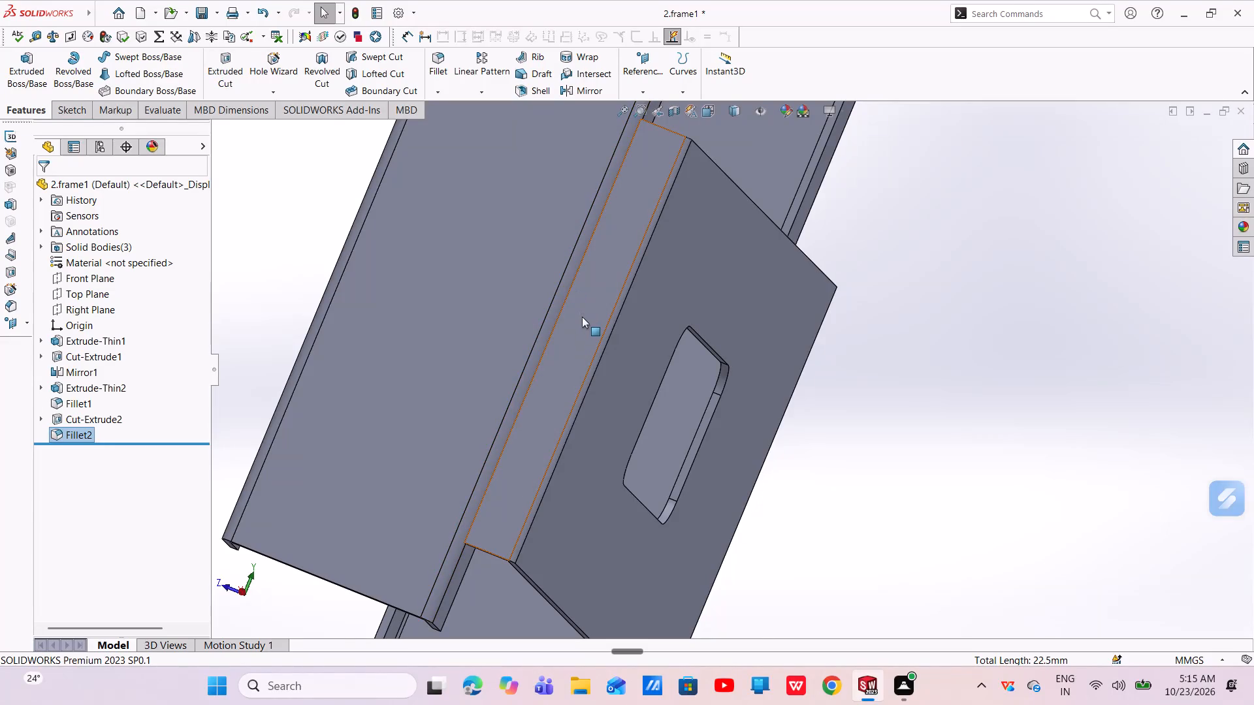
Start a new sketch on the outer face of the joining plate's side flange, beside the channel.
left_click(582, 317)
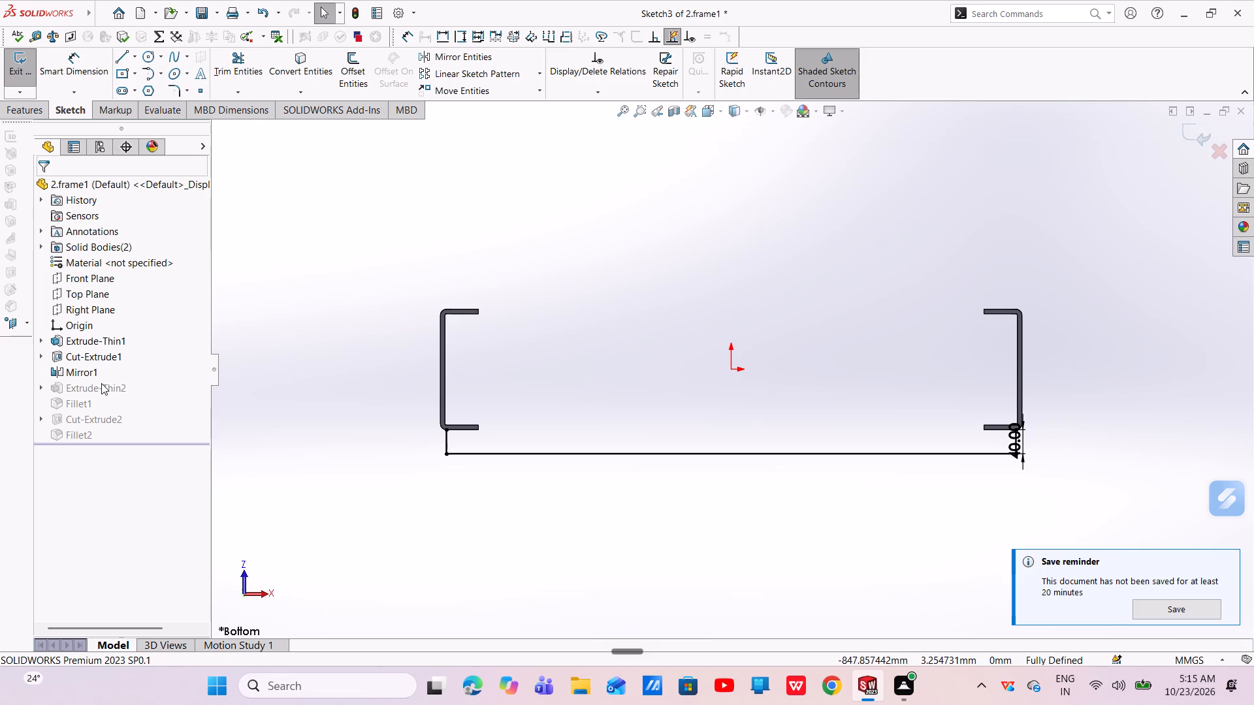
key("ctrl+z")
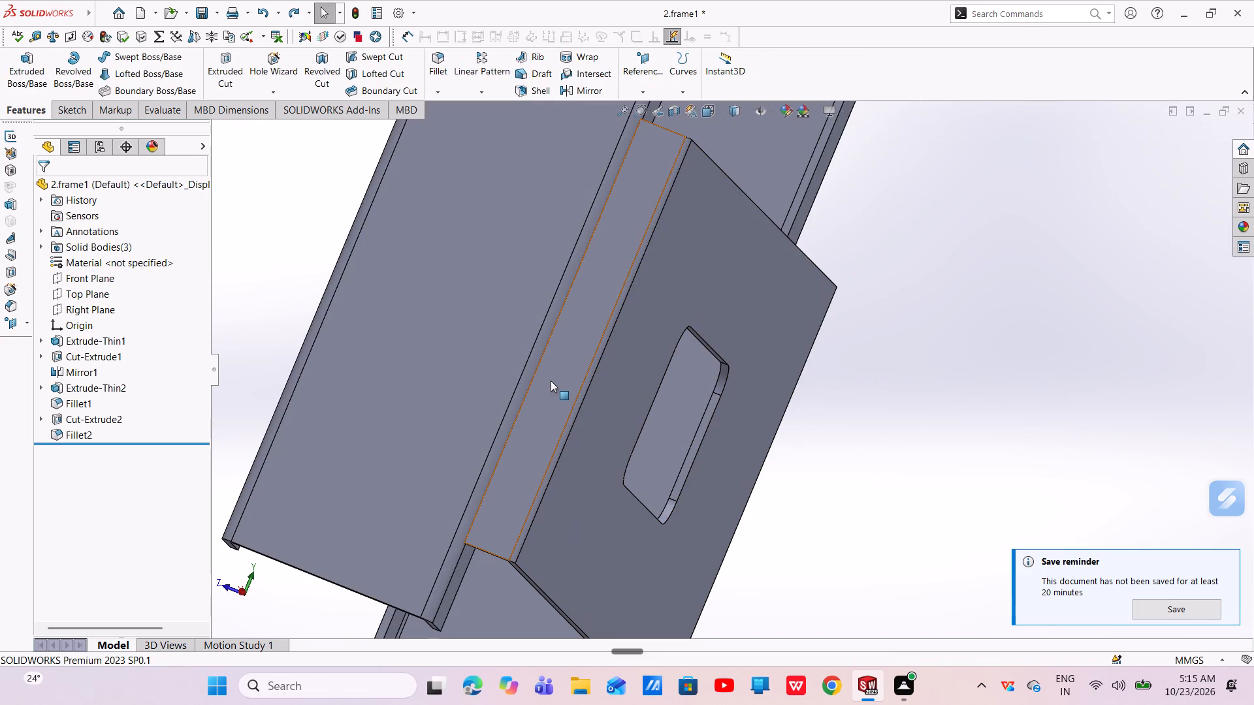
left_click(553, 377)
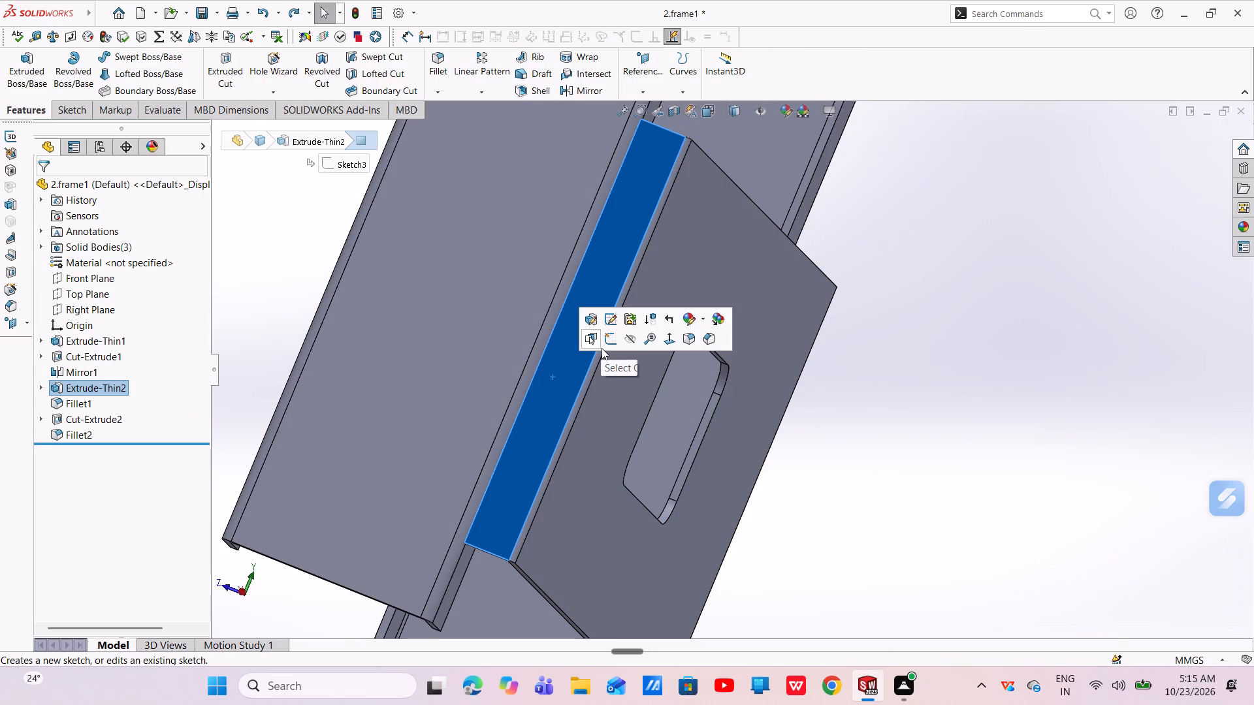
left_click(606, 342)
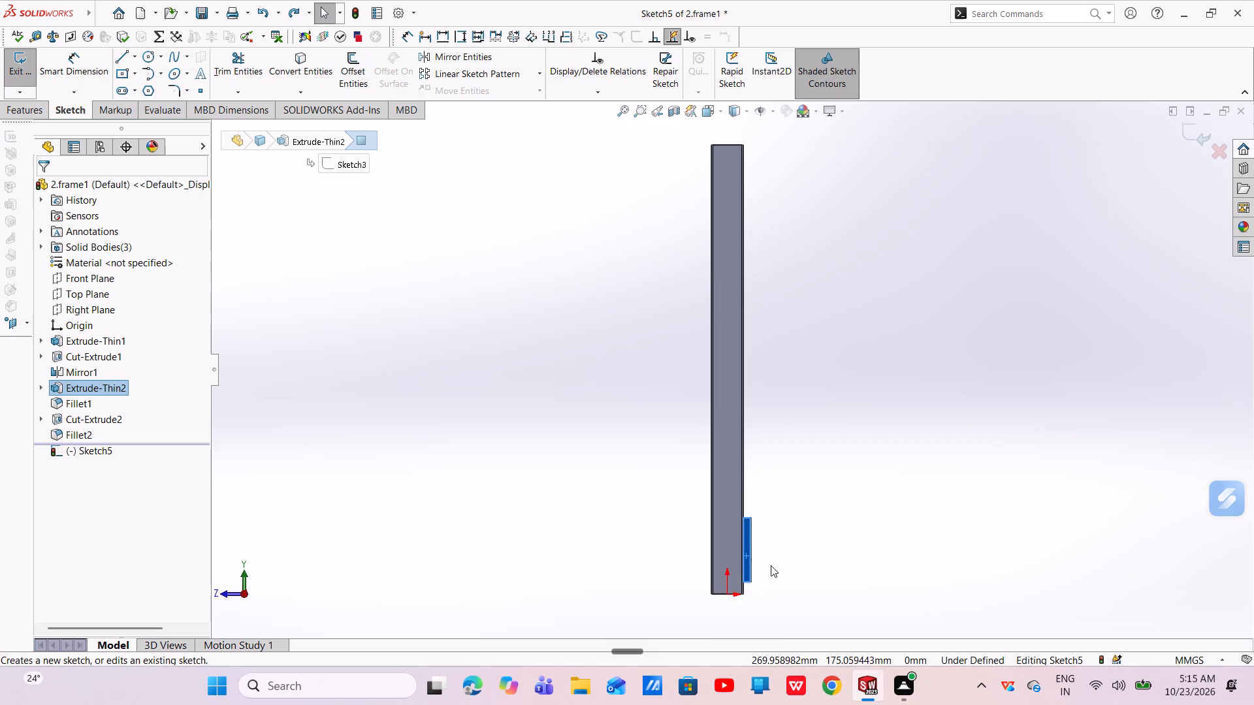
scroll(770, 565, "down", 7)
scroll(649, 428, "down", 1)
scroll(649, 428, "up", 1)
scroll(649, 428, "down", 3)
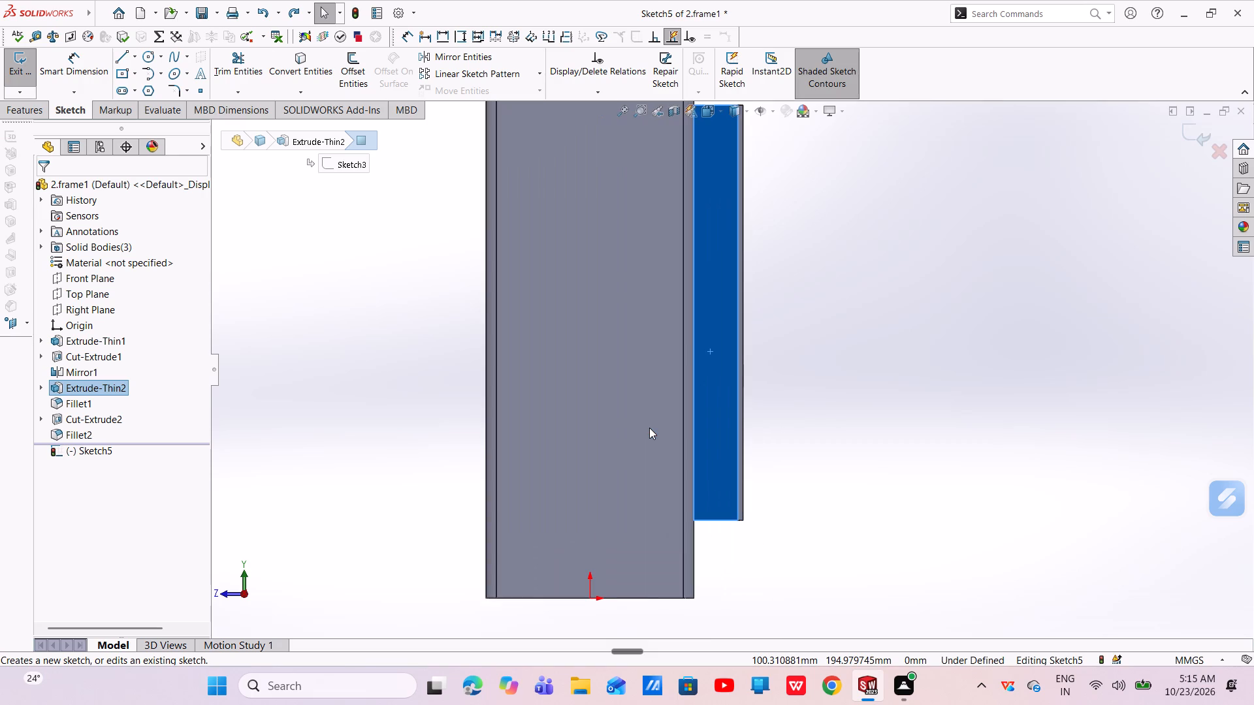
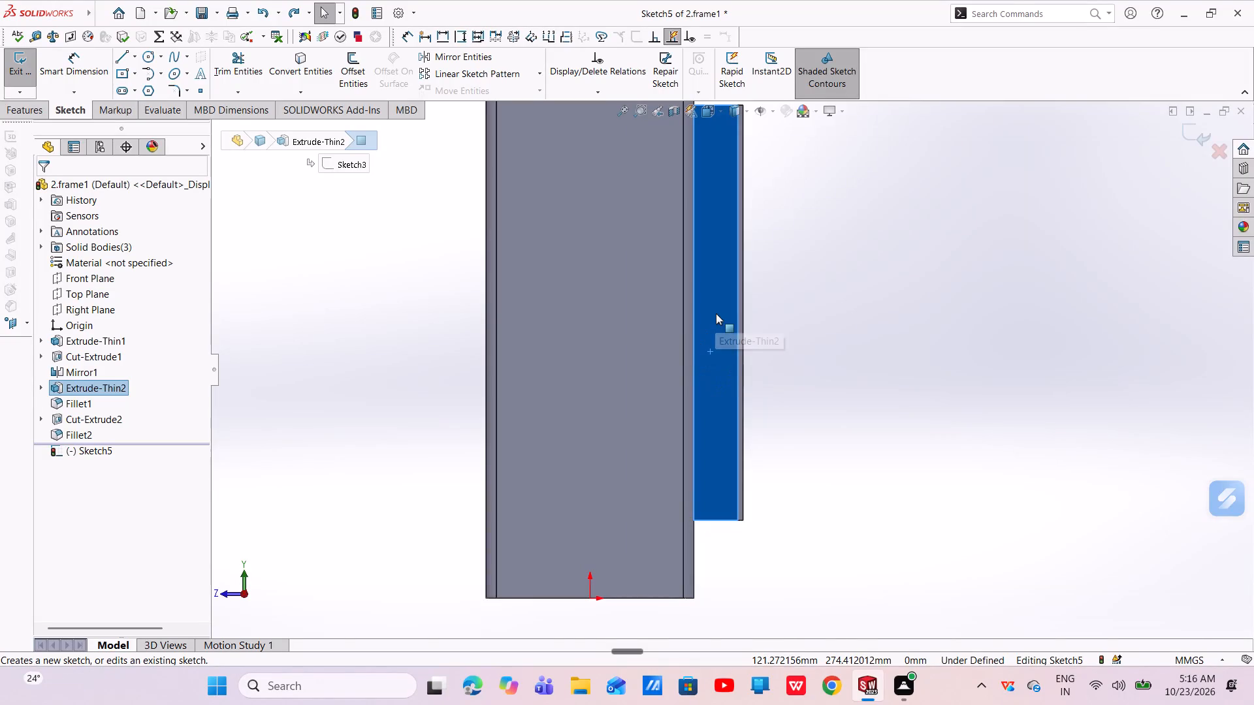
Convert the side flange's outer vertical edge into a sketch line.
left_click(742, 167)
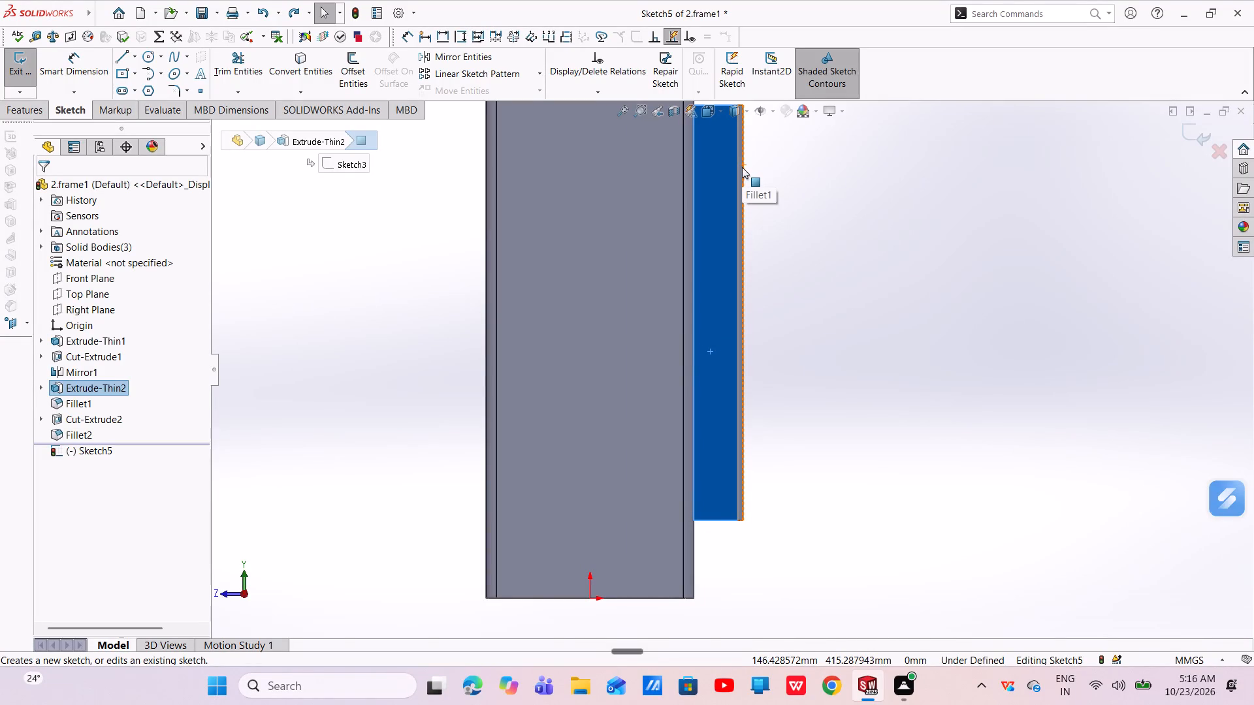
scroll(751, 165, "down", 6)
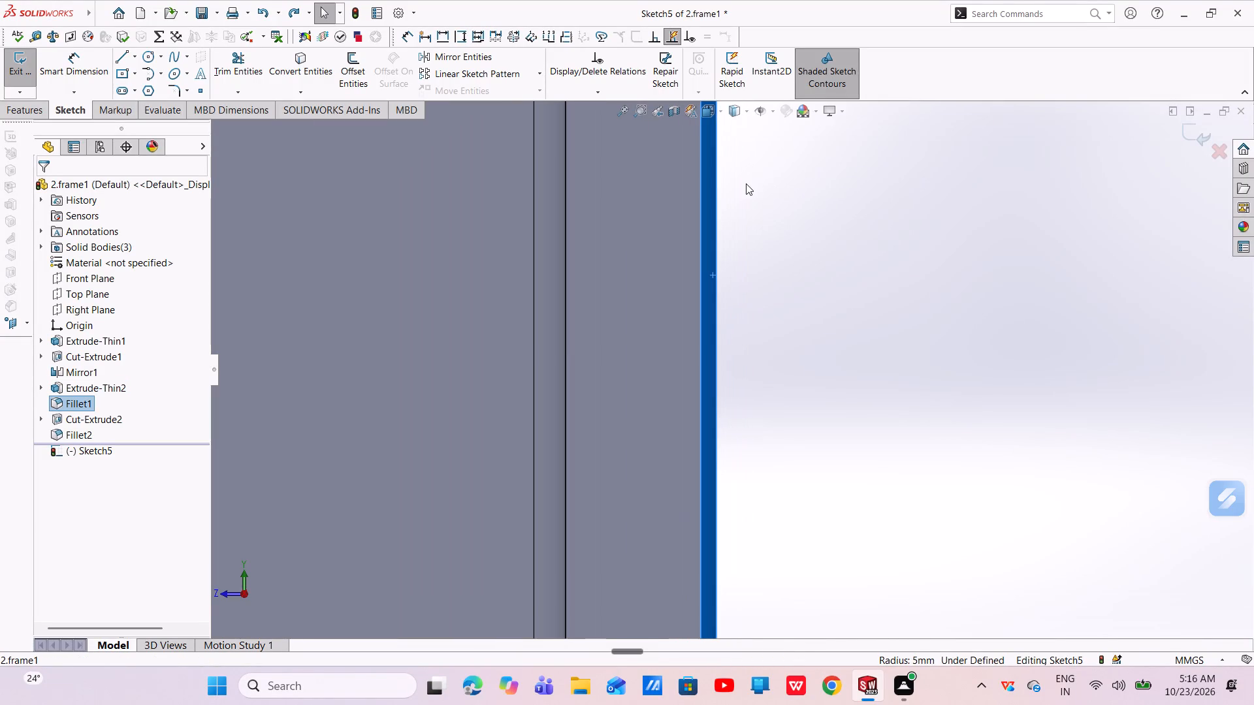
key("Escape")
key("Escape")
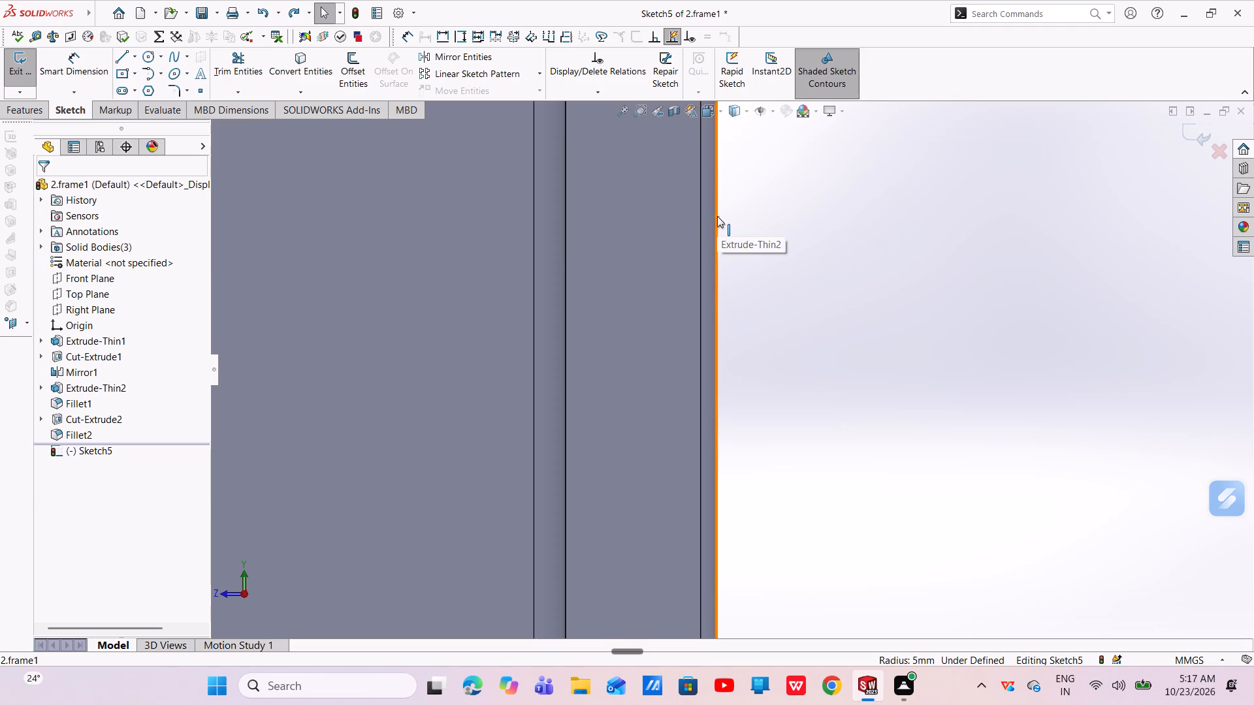
left_click(717, 216)
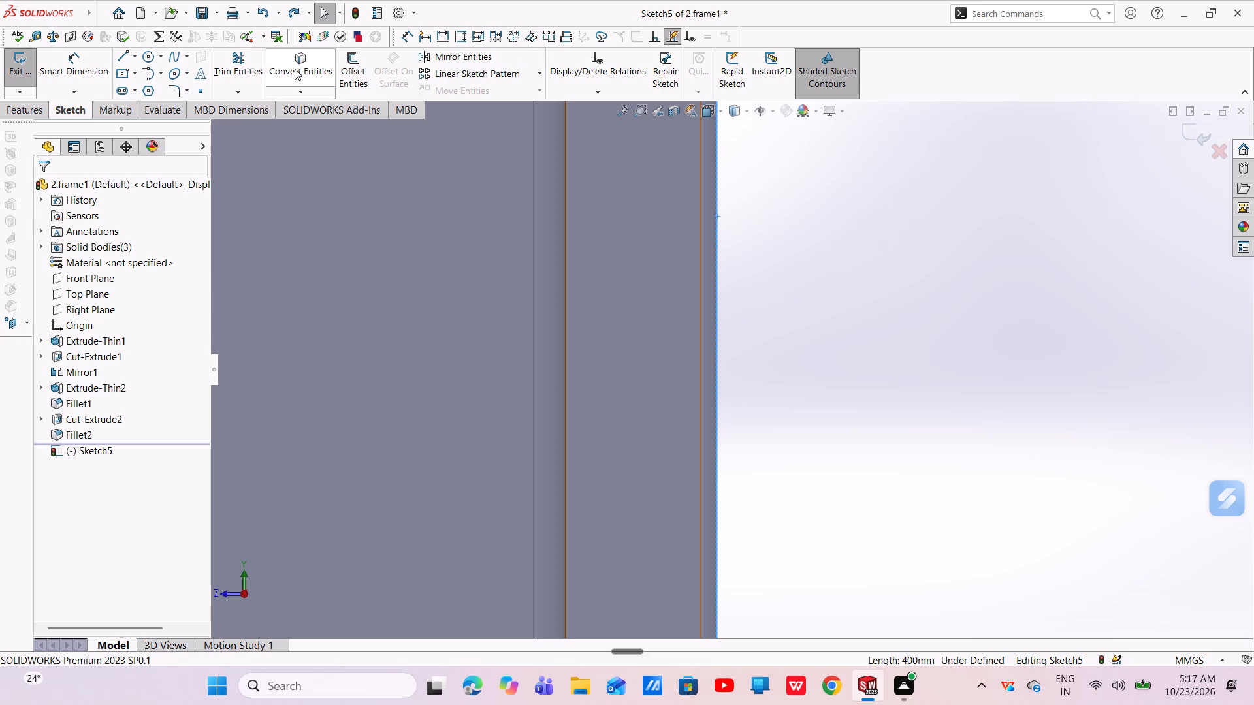
left_click(295, 68)
Sketch a profile outside the flange's outer edge: horizontal line about 35 mm, tangent arc about R27, and slanted line about 73 mm back to the edge.
scroll(756, 243, "up", 4)
scroll(750, 224, "down", 4)
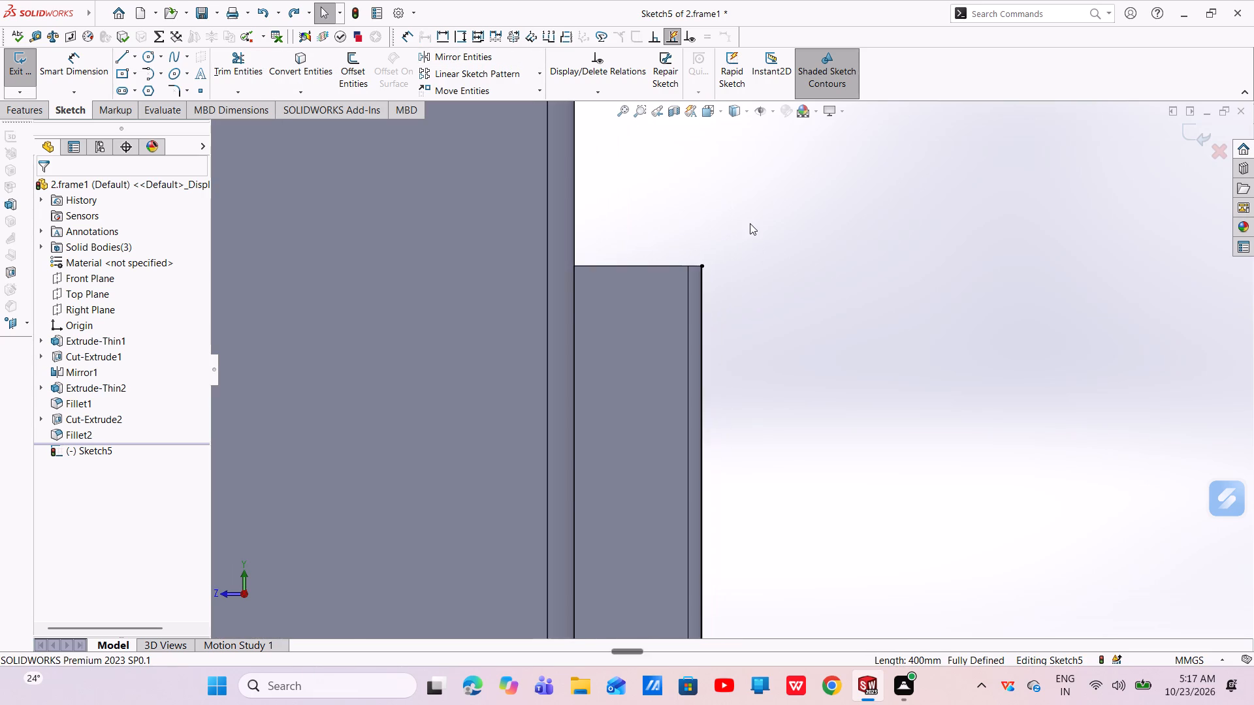
left_click(126, 59)
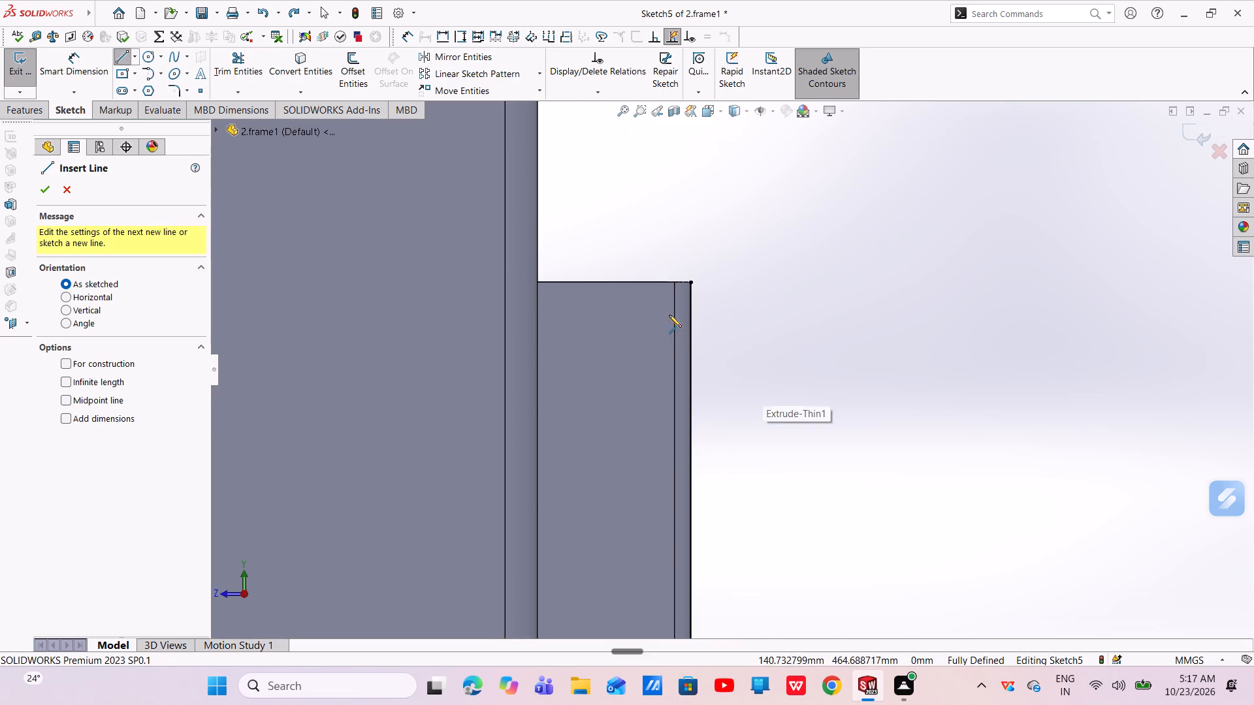
left_click(688, 340)
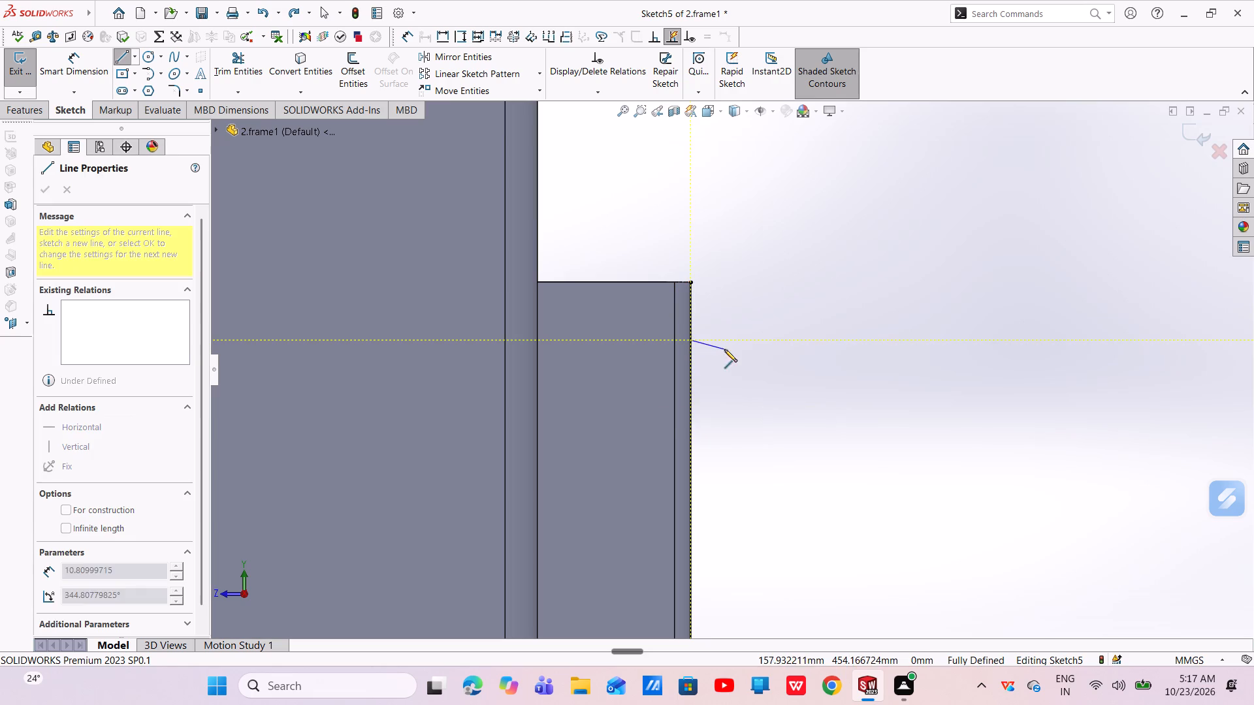
left_click(803, 343)
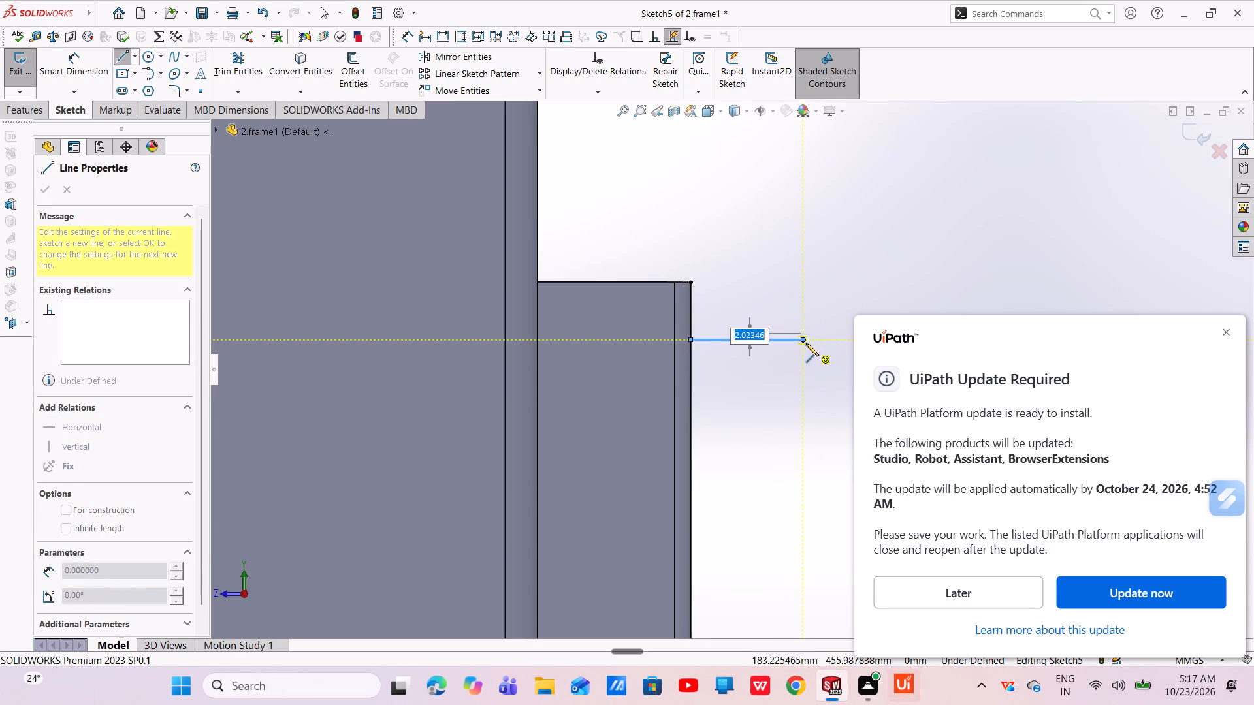
left_click(1230, 330)
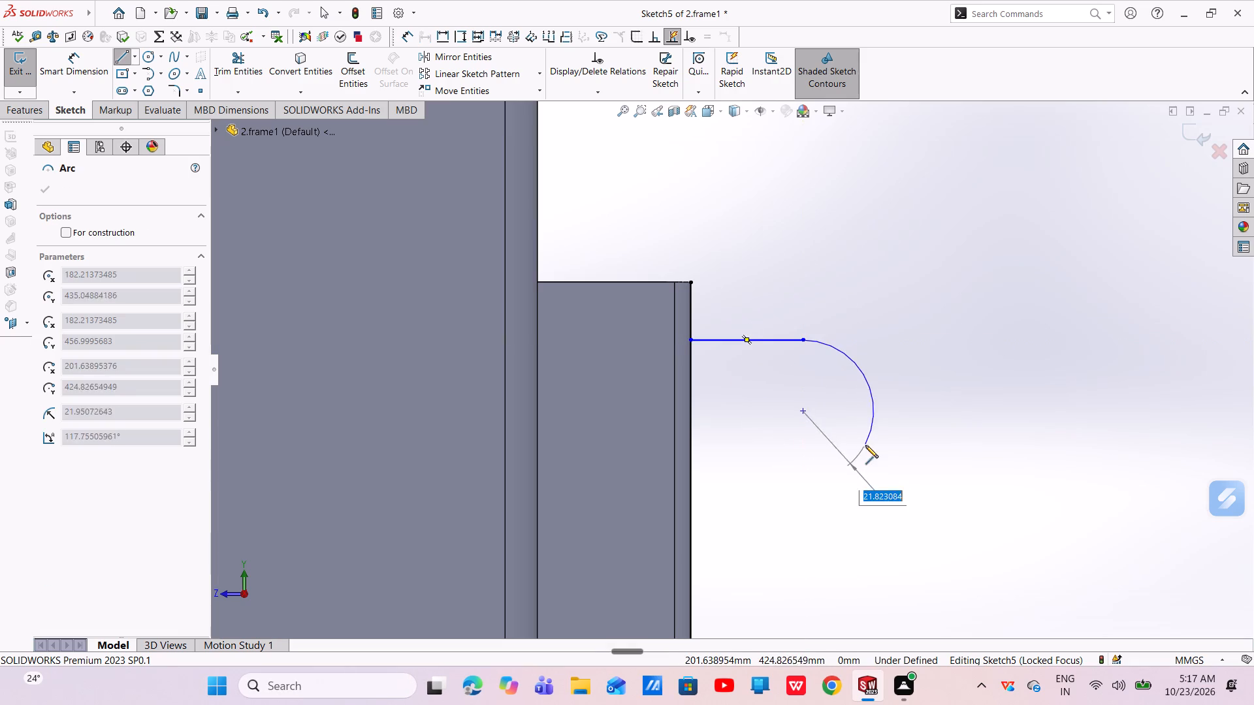
left_click(863, 492)
scroll(860, 493, "up", 4)
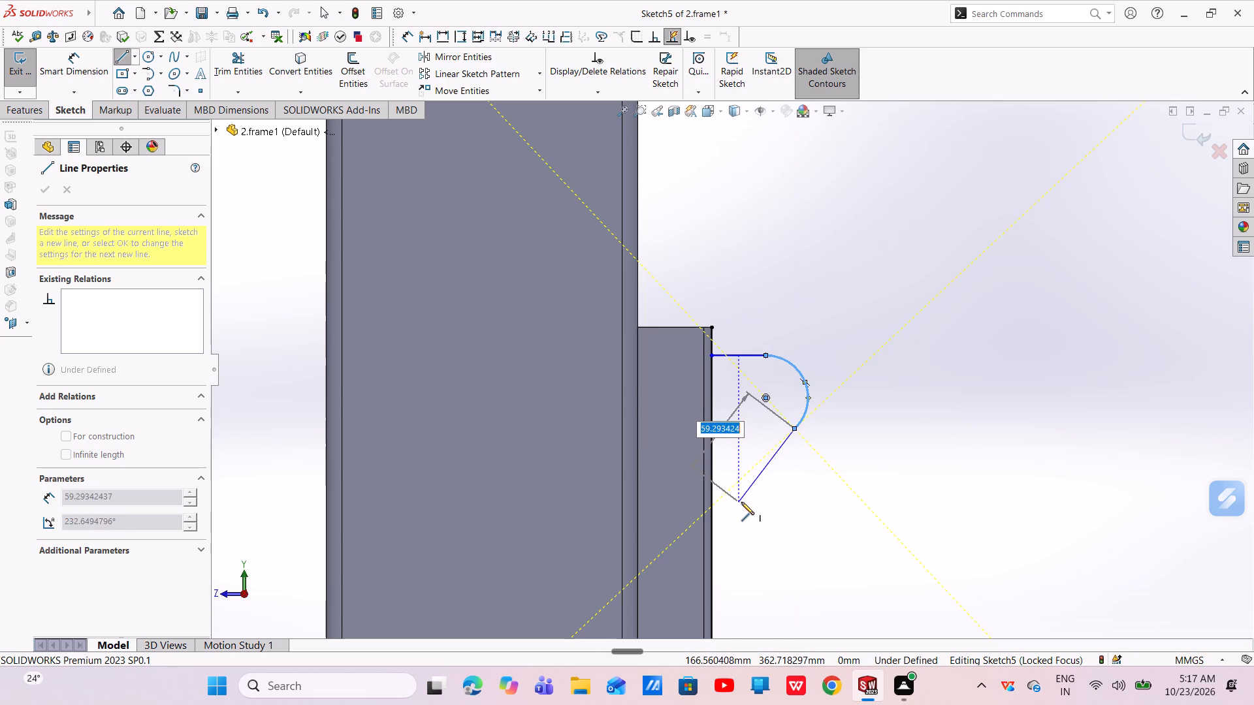
left_click(715, 507)
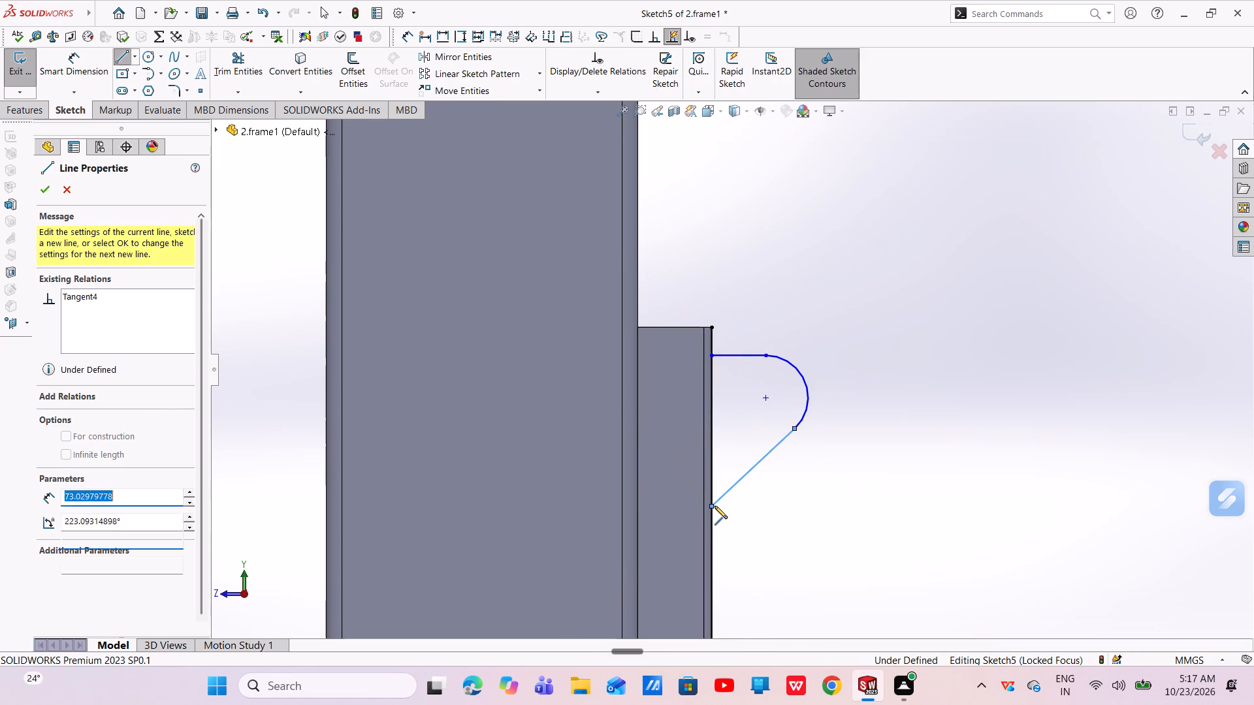
right_click(715, 506)
left_click(743, 514)
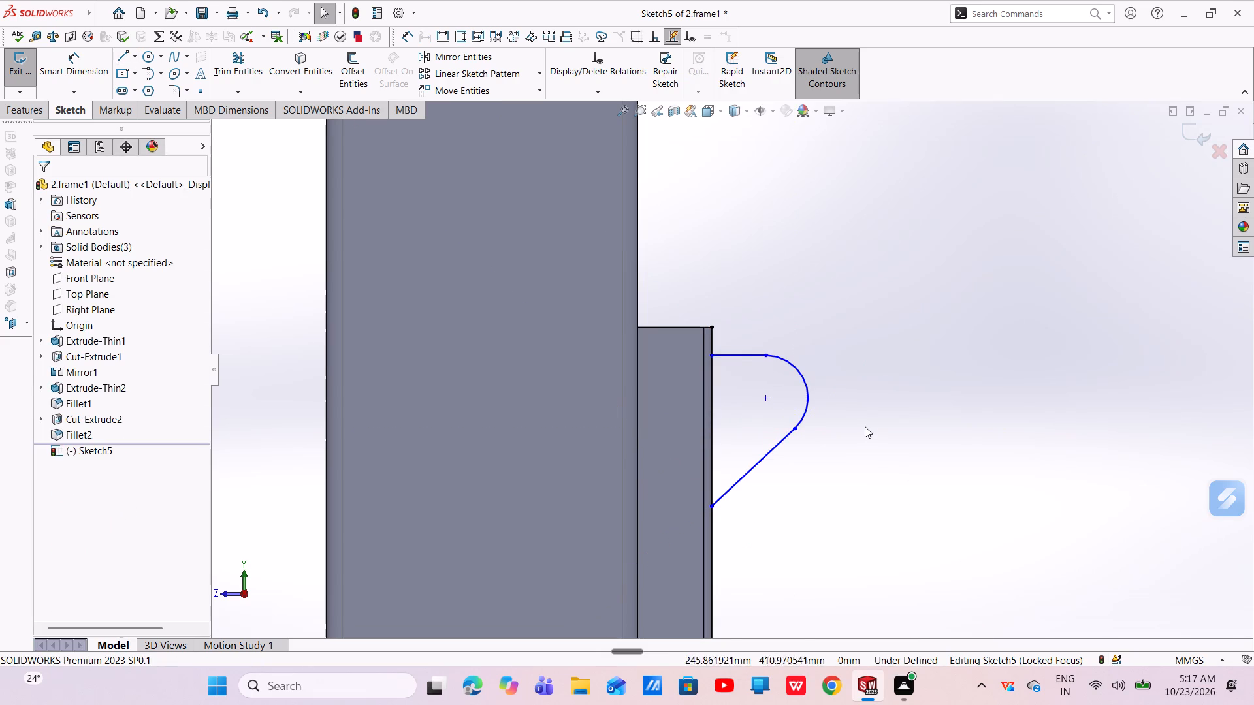
Dimension the profile's upper horizontal line to 45 mm.
left_click(68, 81)
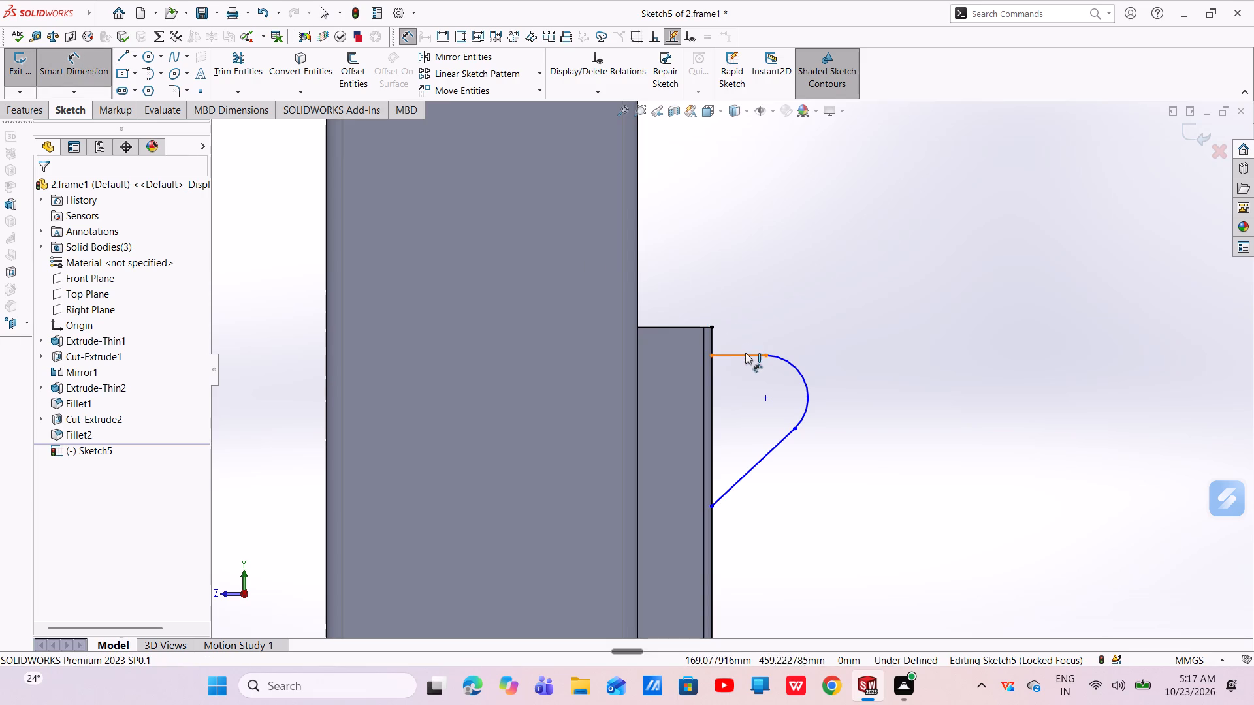
left_click(745, 353)
left_click(720, 283)
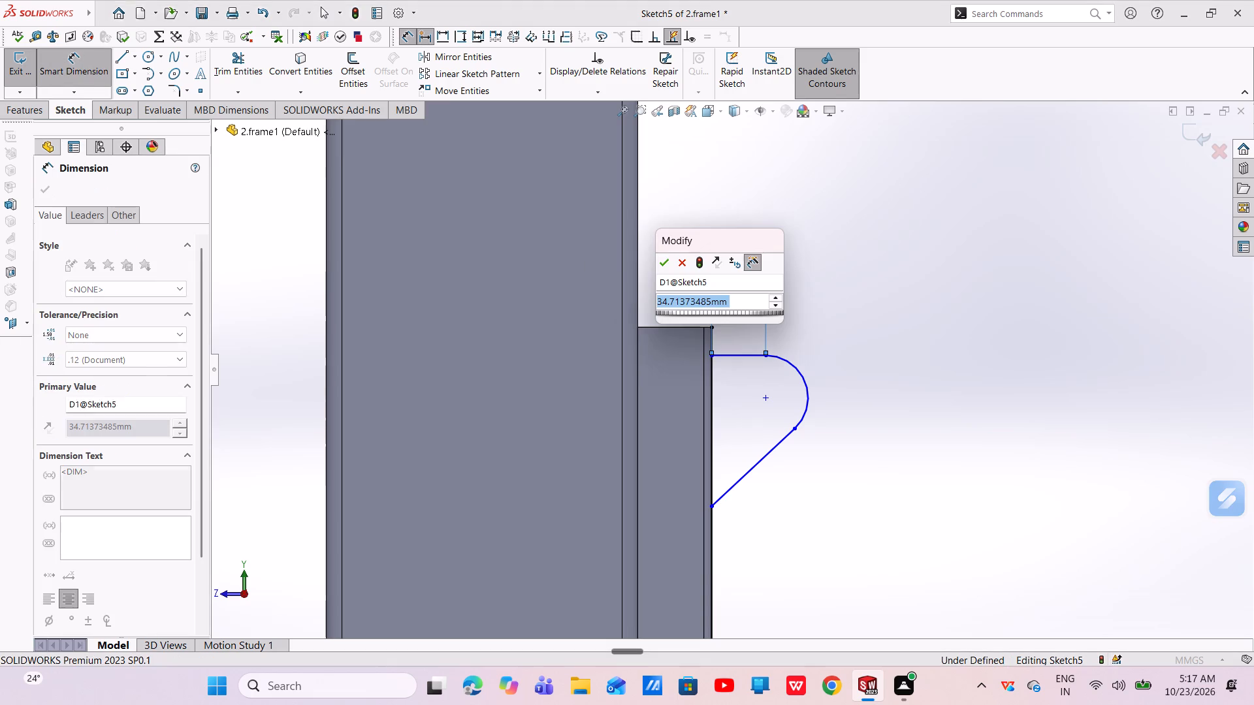
key("BackSpace")
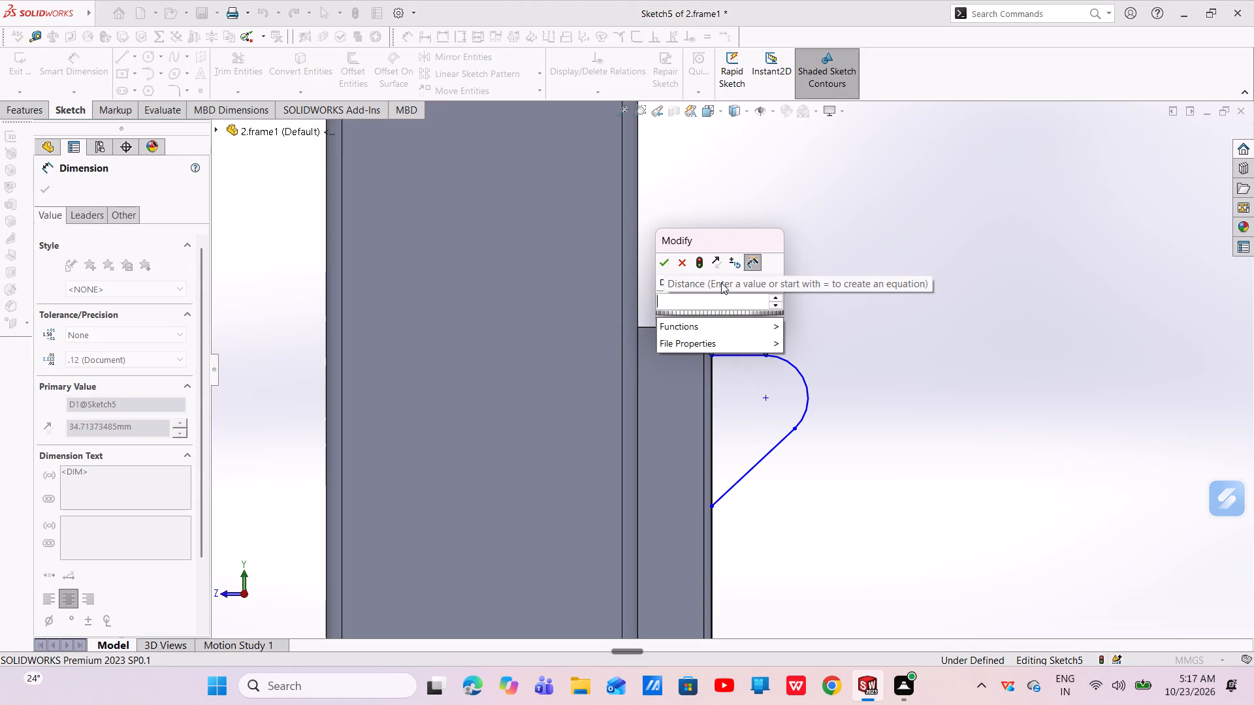
type("45")
key("Return")
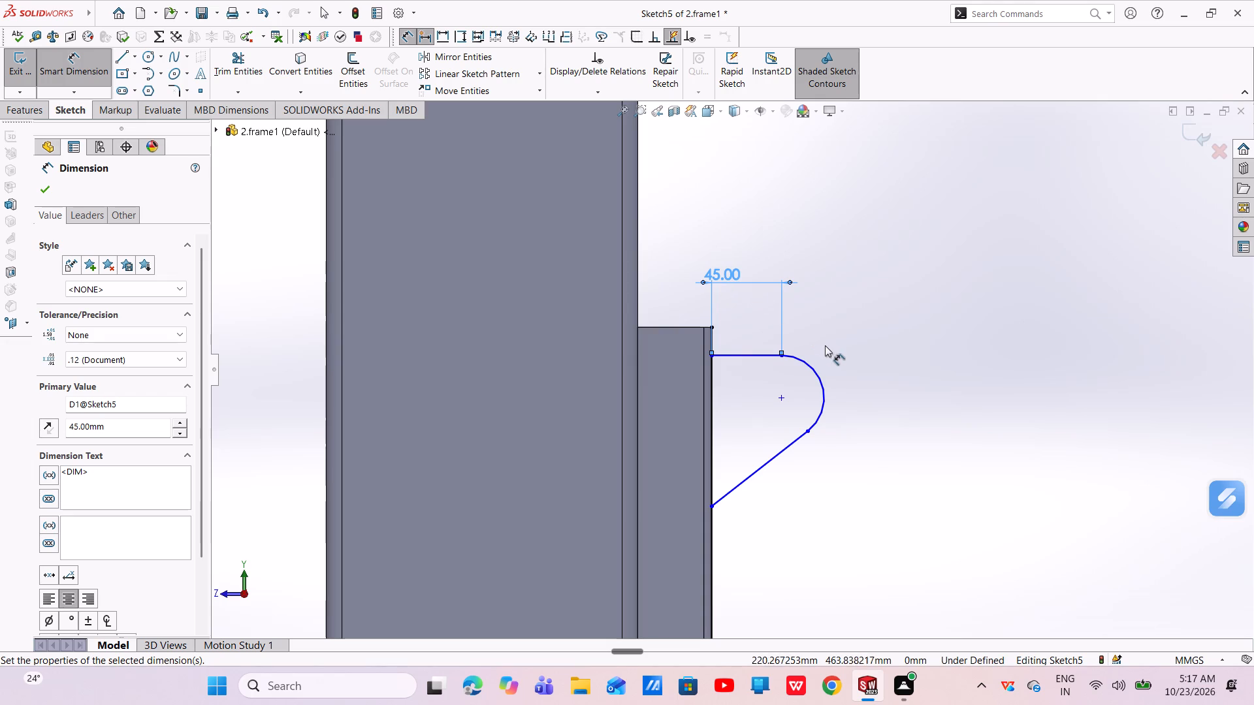
Dimension the profile's arc to a 40 mm radius.
left_click(818, 390)
left_click(821, 397)
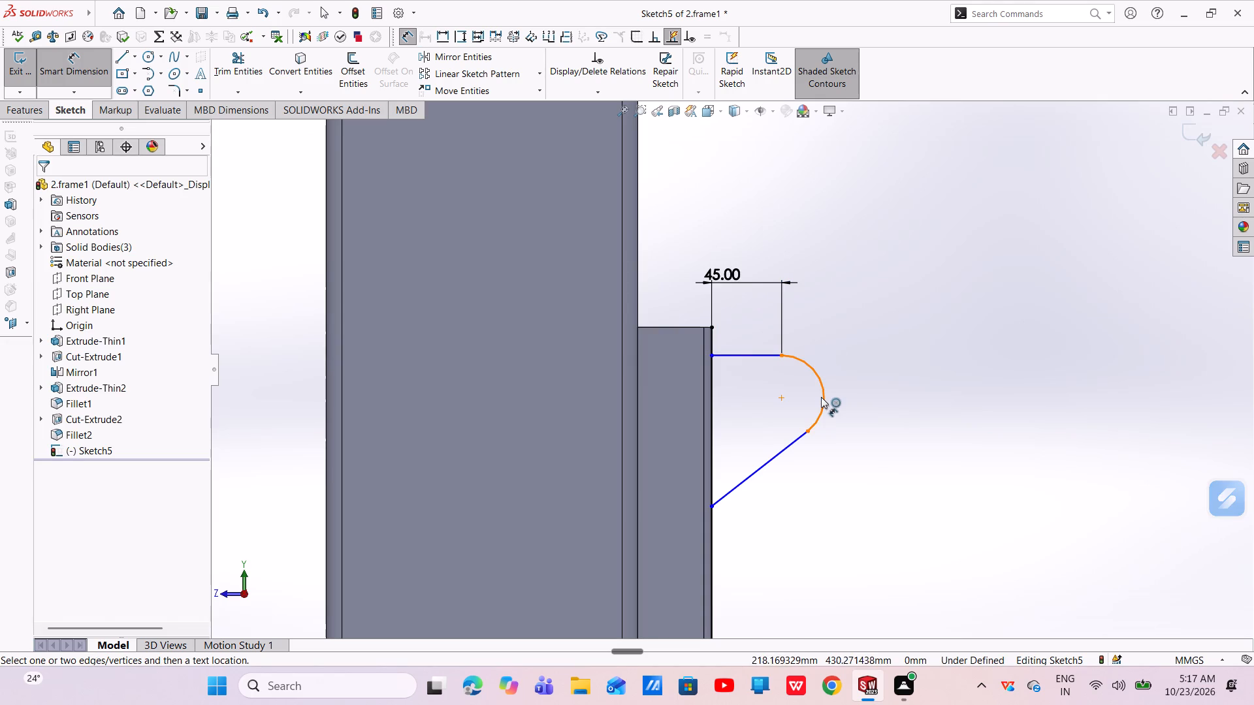
left_click(849, 392)
key("BackSpace")
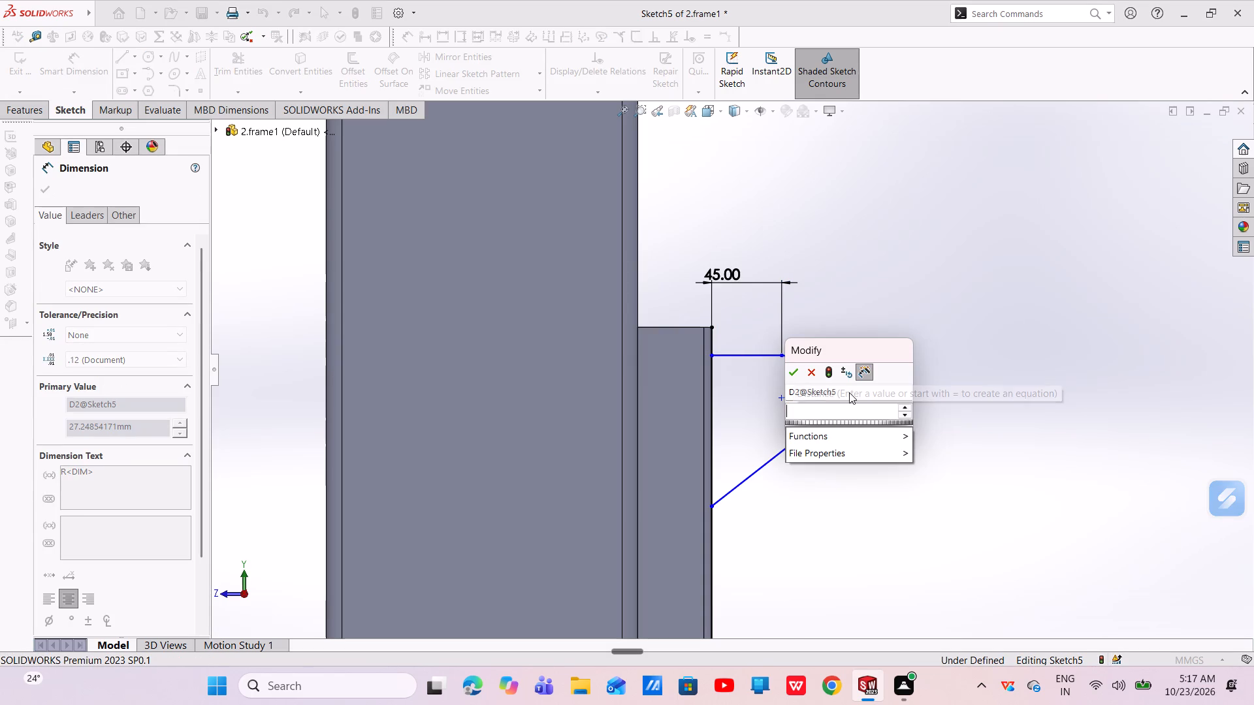
type("40")
key("Return")
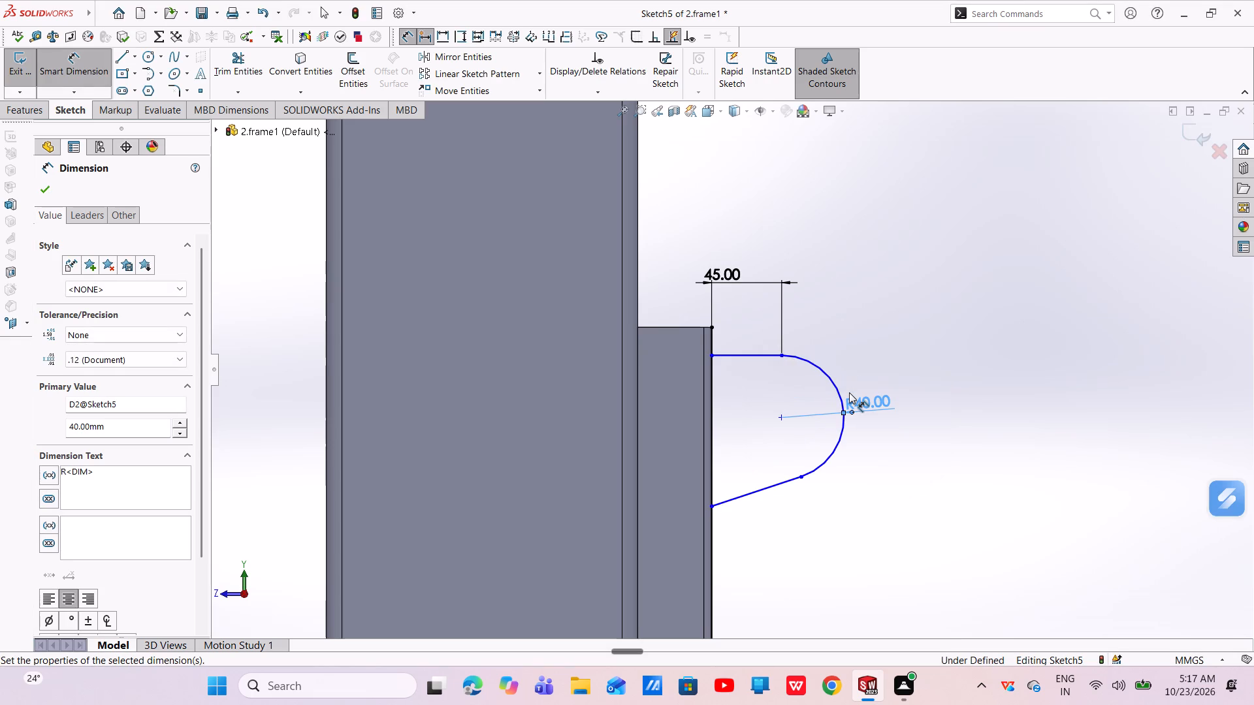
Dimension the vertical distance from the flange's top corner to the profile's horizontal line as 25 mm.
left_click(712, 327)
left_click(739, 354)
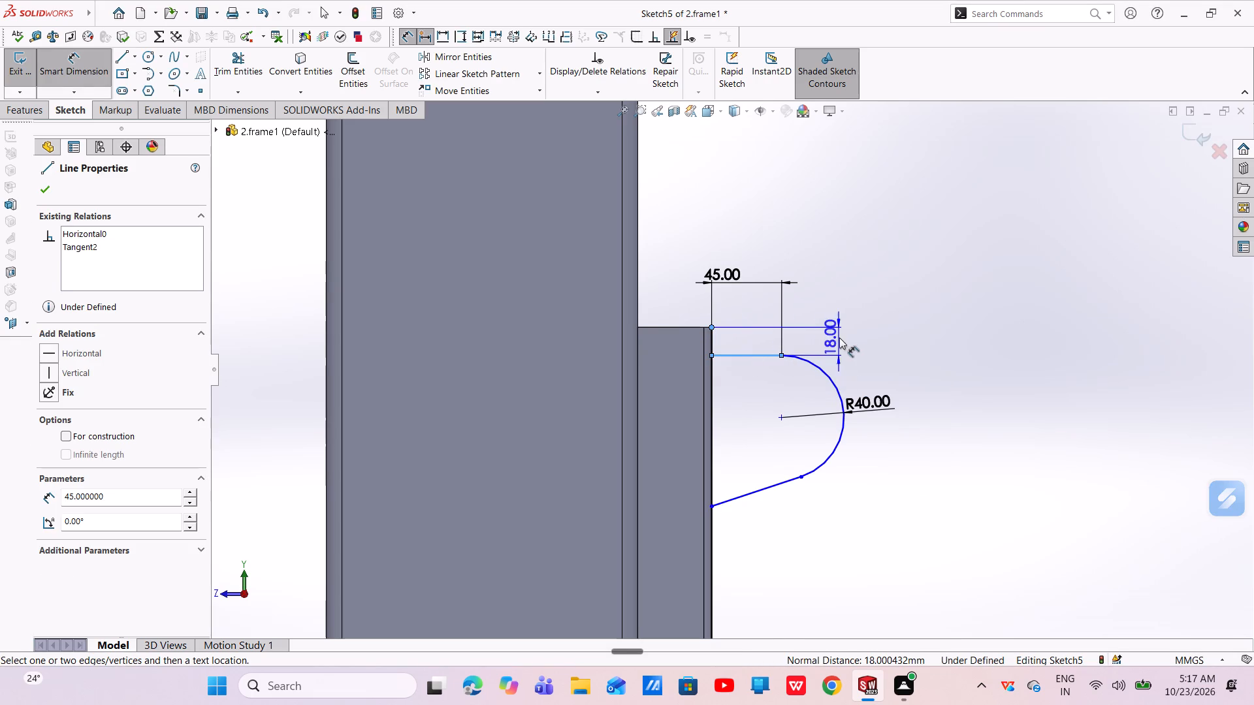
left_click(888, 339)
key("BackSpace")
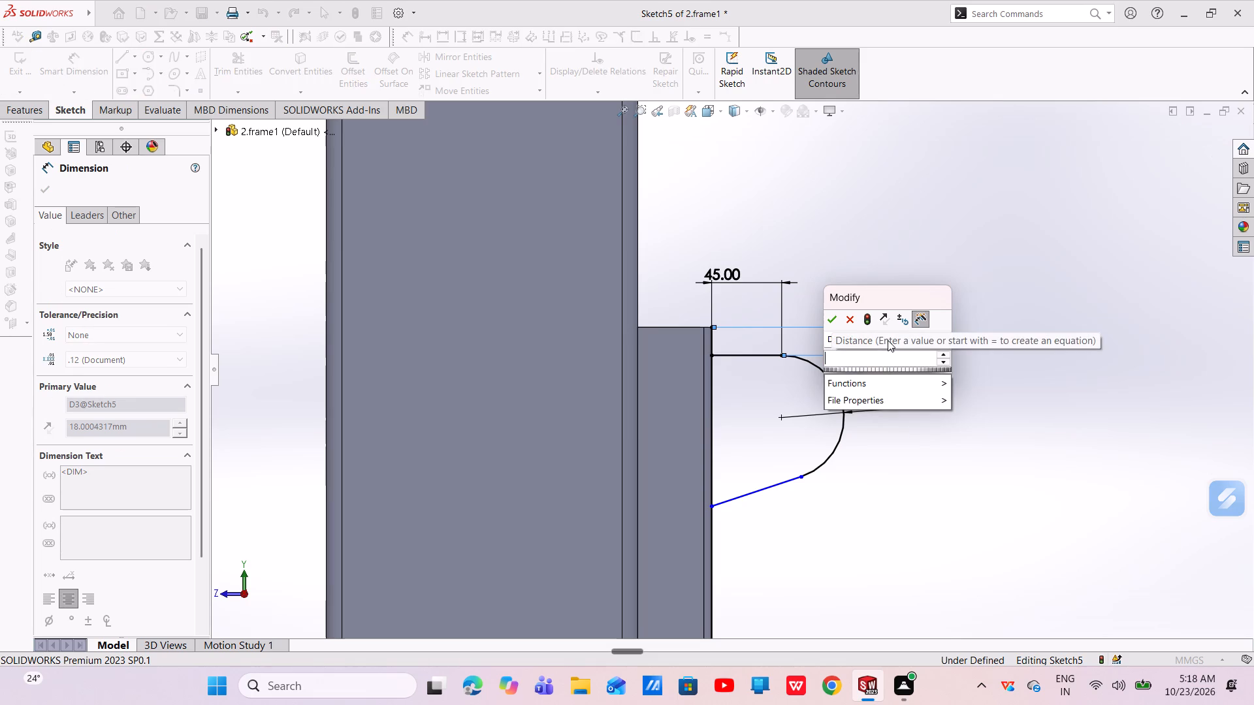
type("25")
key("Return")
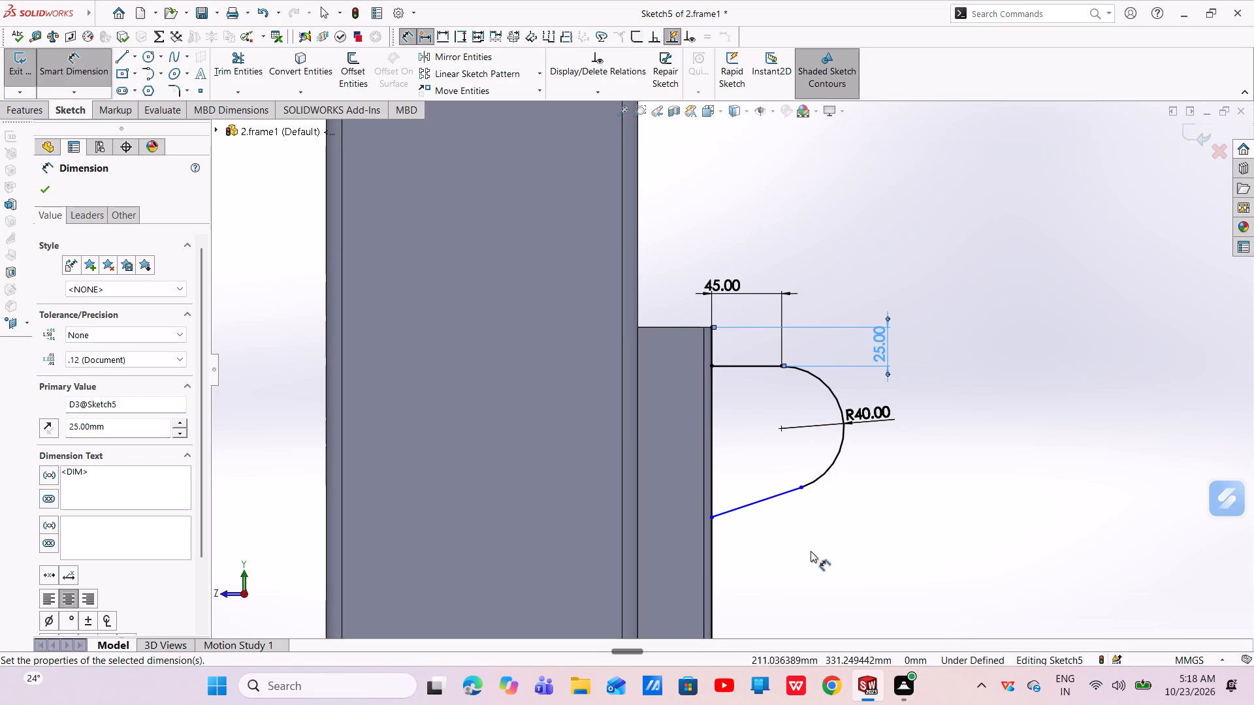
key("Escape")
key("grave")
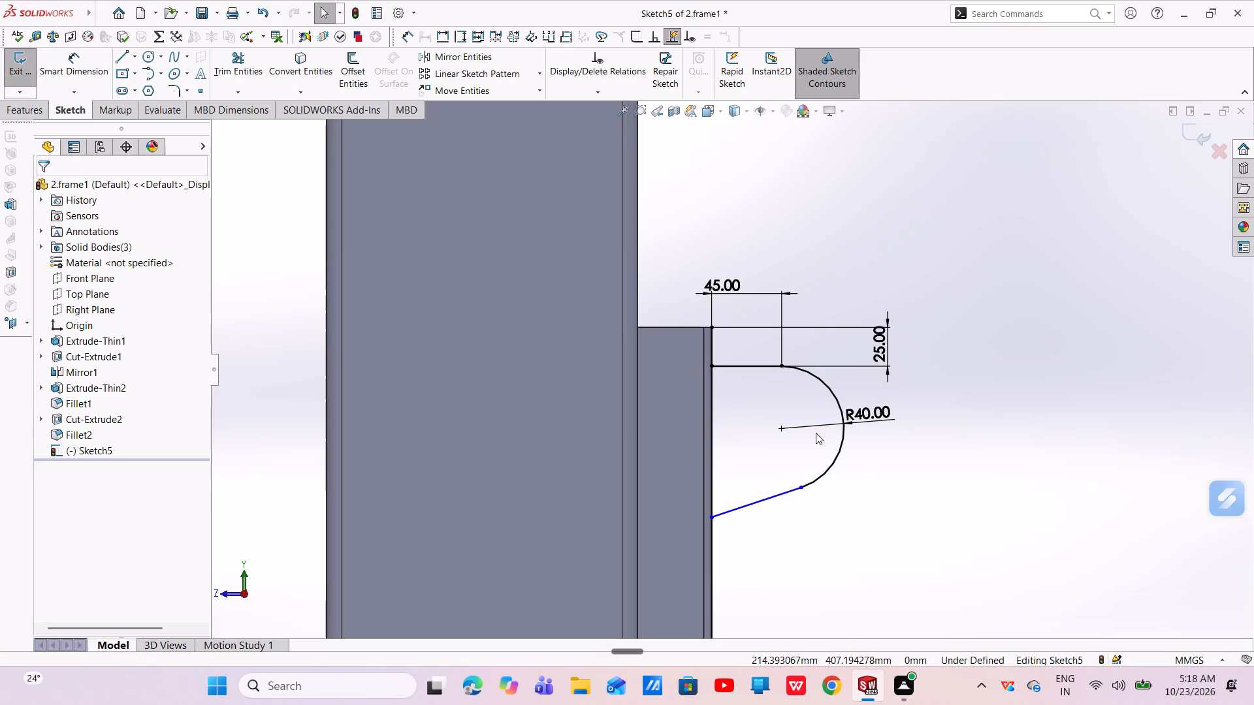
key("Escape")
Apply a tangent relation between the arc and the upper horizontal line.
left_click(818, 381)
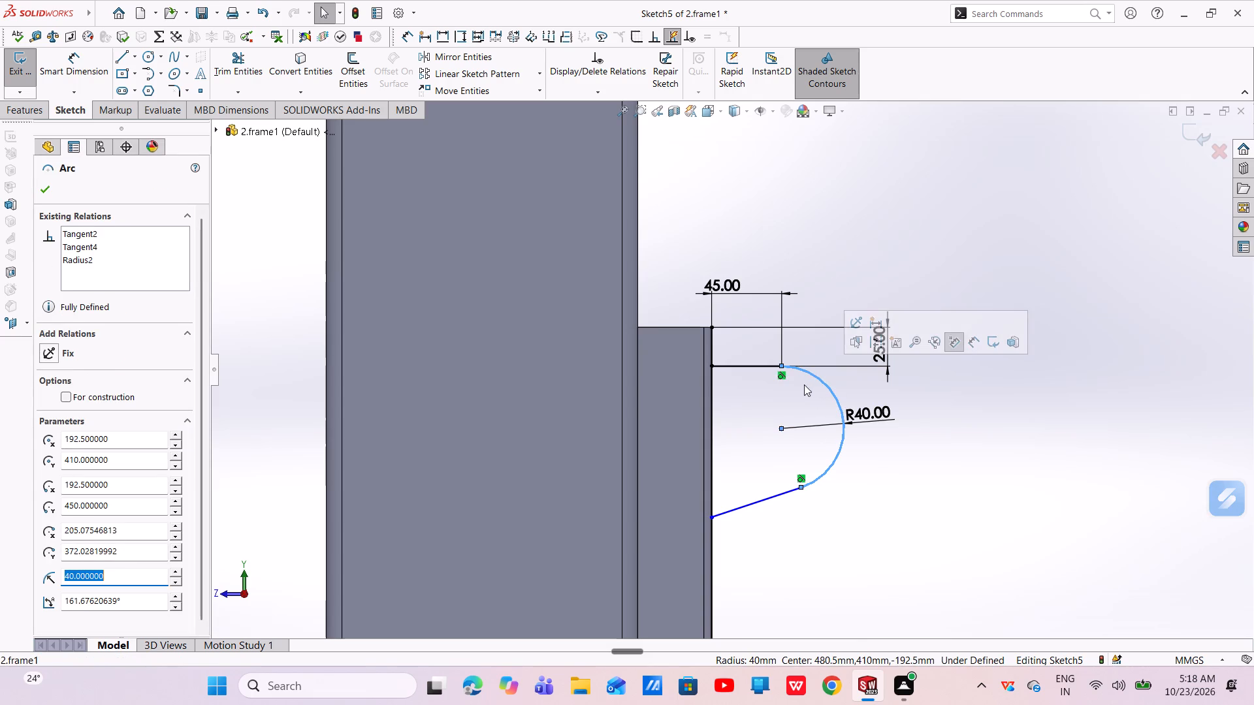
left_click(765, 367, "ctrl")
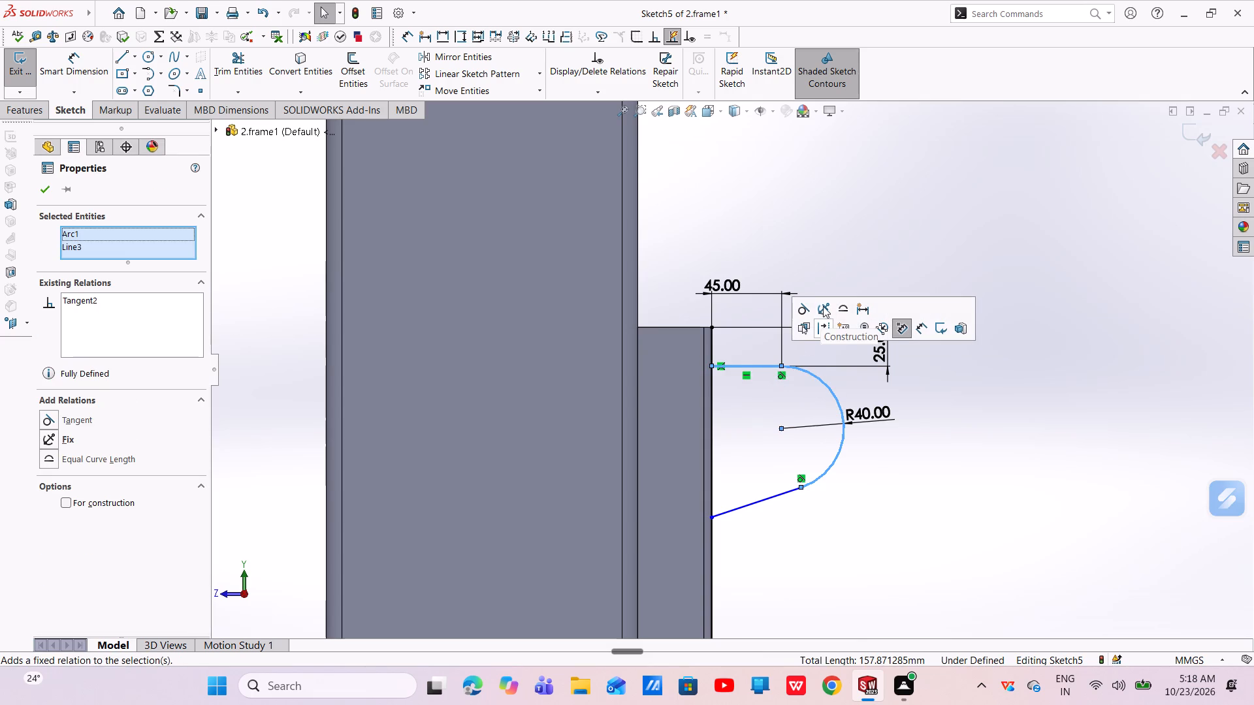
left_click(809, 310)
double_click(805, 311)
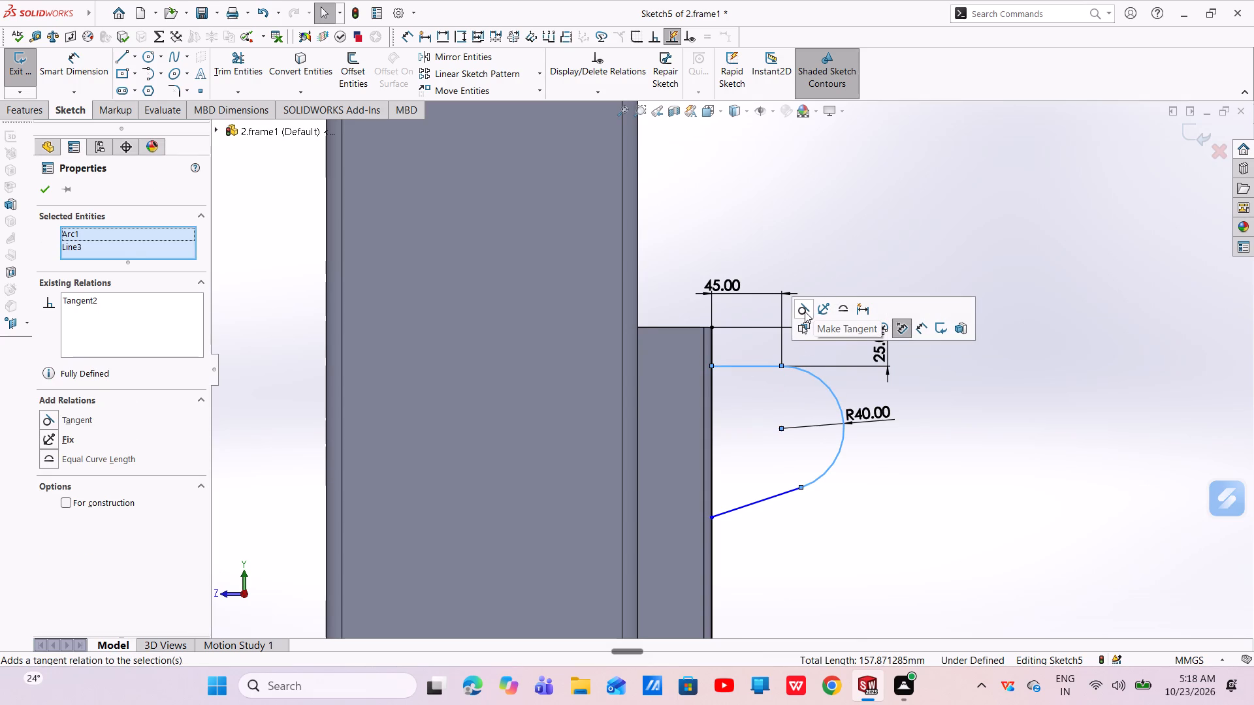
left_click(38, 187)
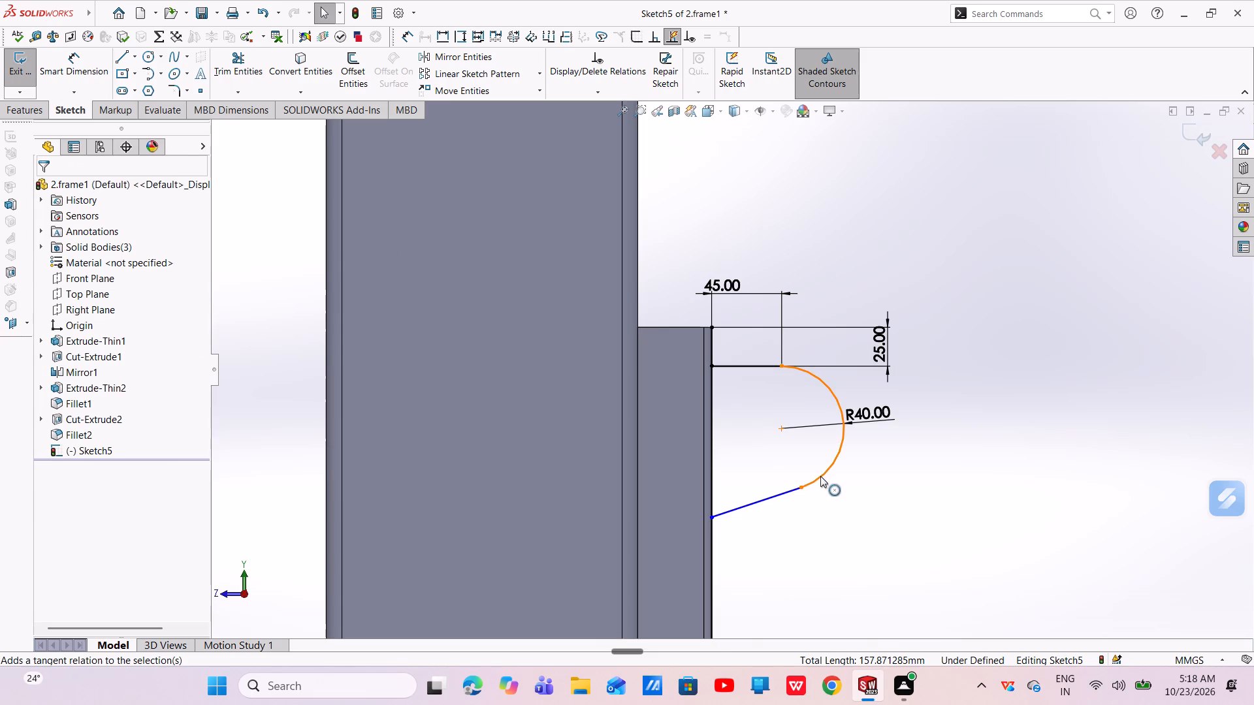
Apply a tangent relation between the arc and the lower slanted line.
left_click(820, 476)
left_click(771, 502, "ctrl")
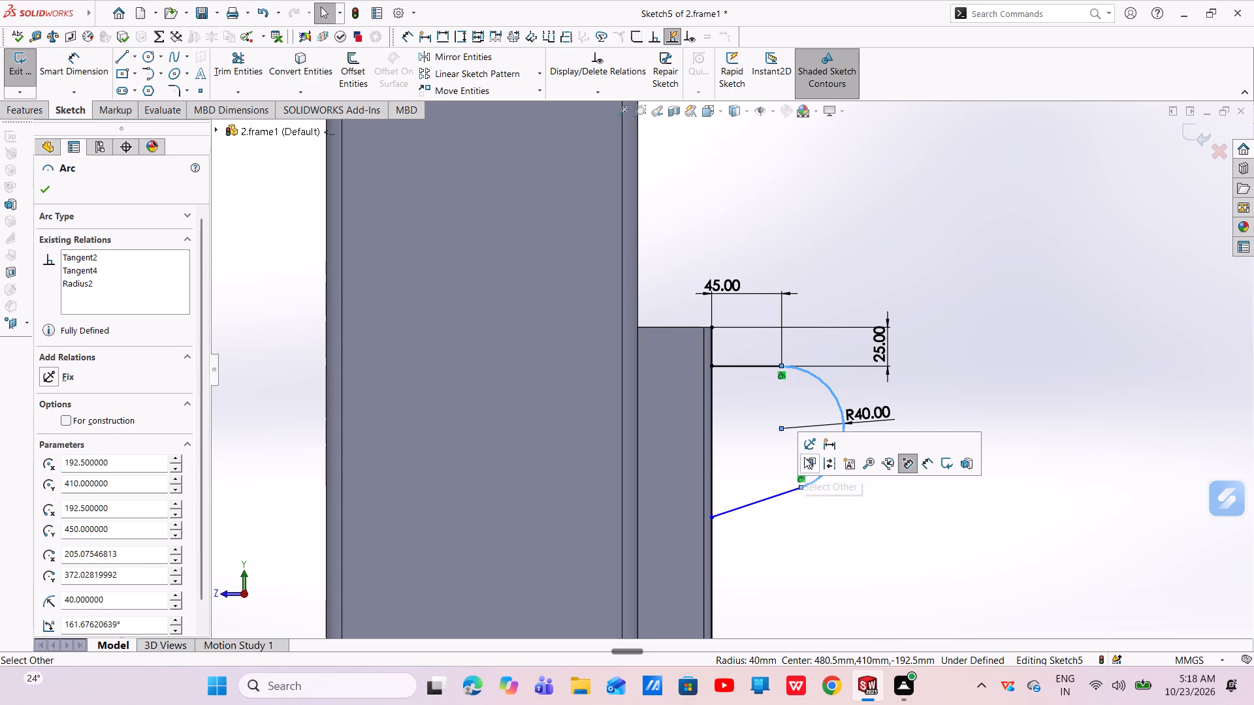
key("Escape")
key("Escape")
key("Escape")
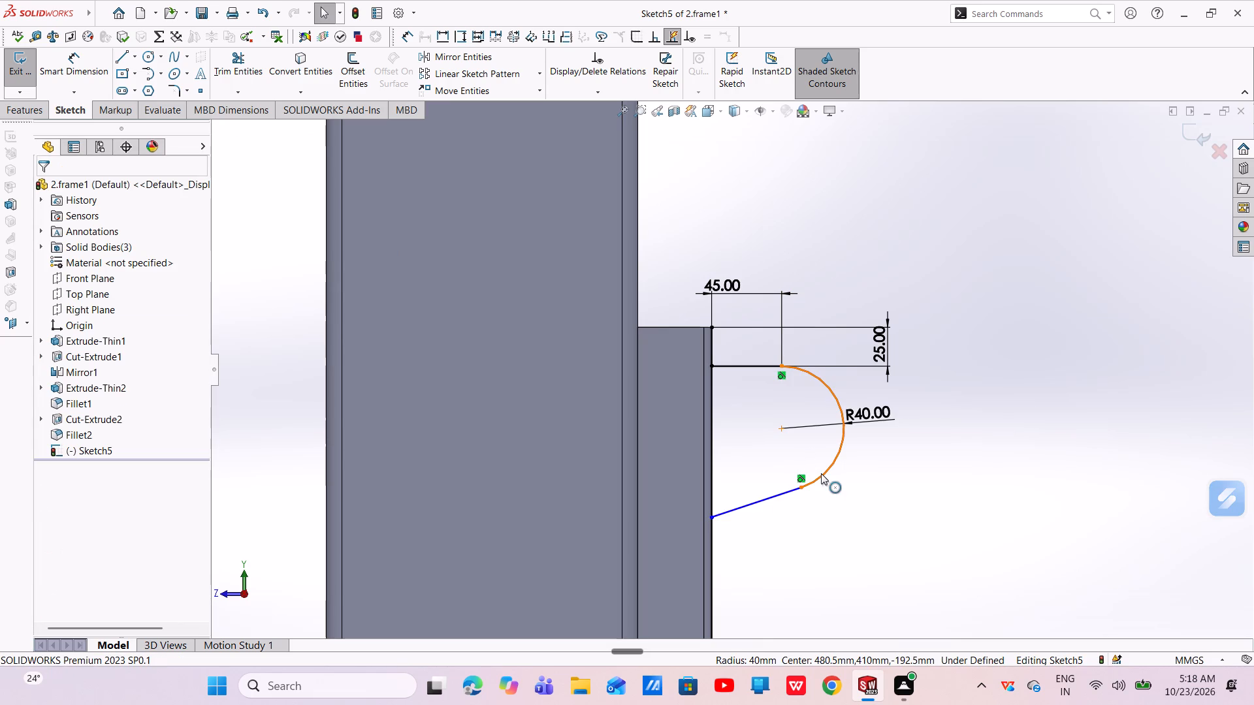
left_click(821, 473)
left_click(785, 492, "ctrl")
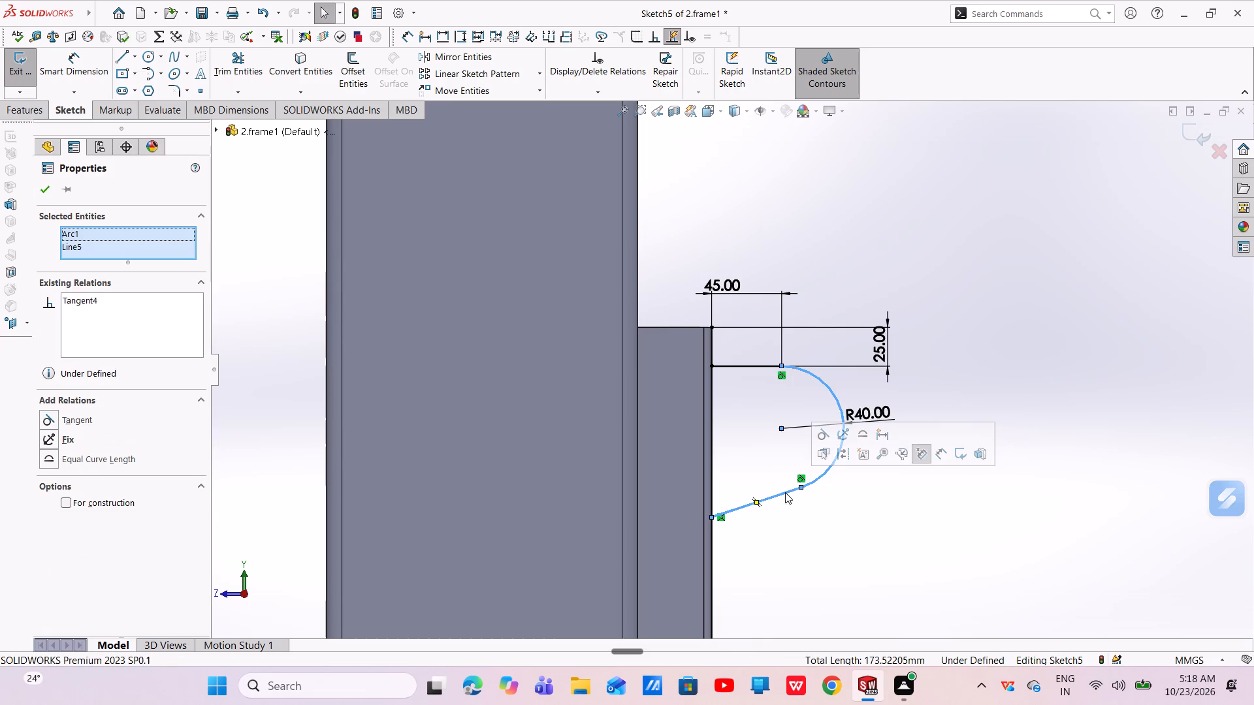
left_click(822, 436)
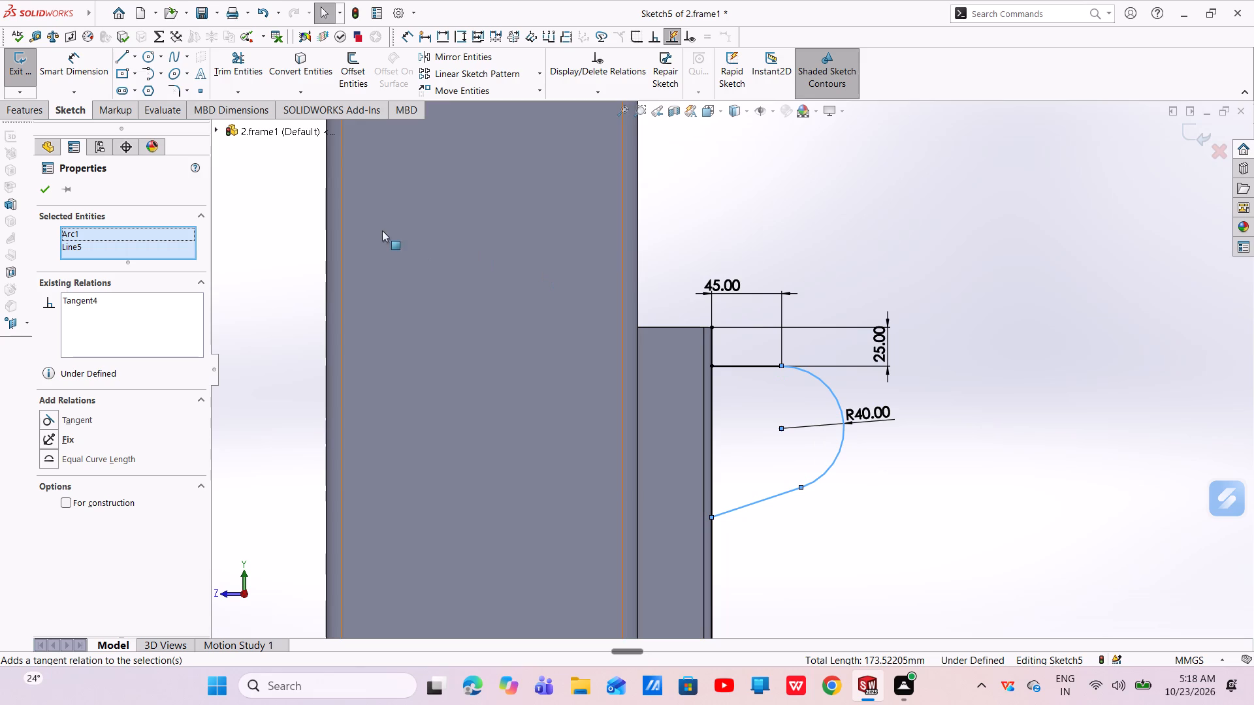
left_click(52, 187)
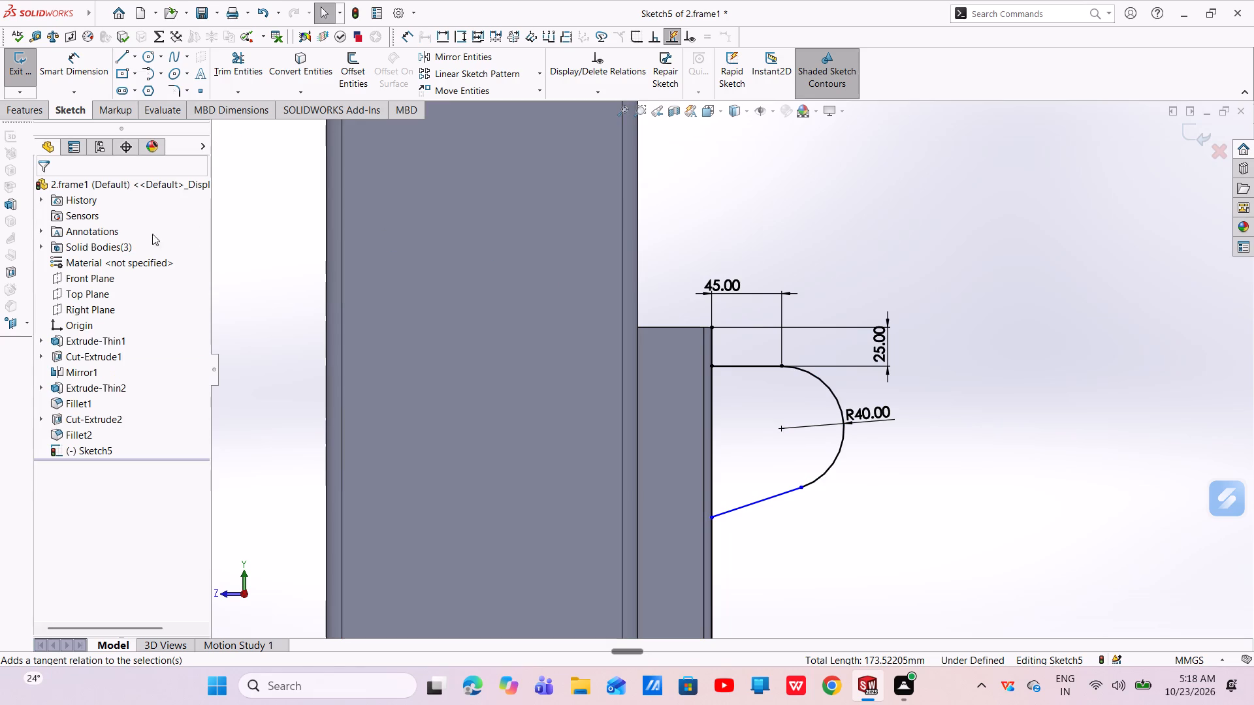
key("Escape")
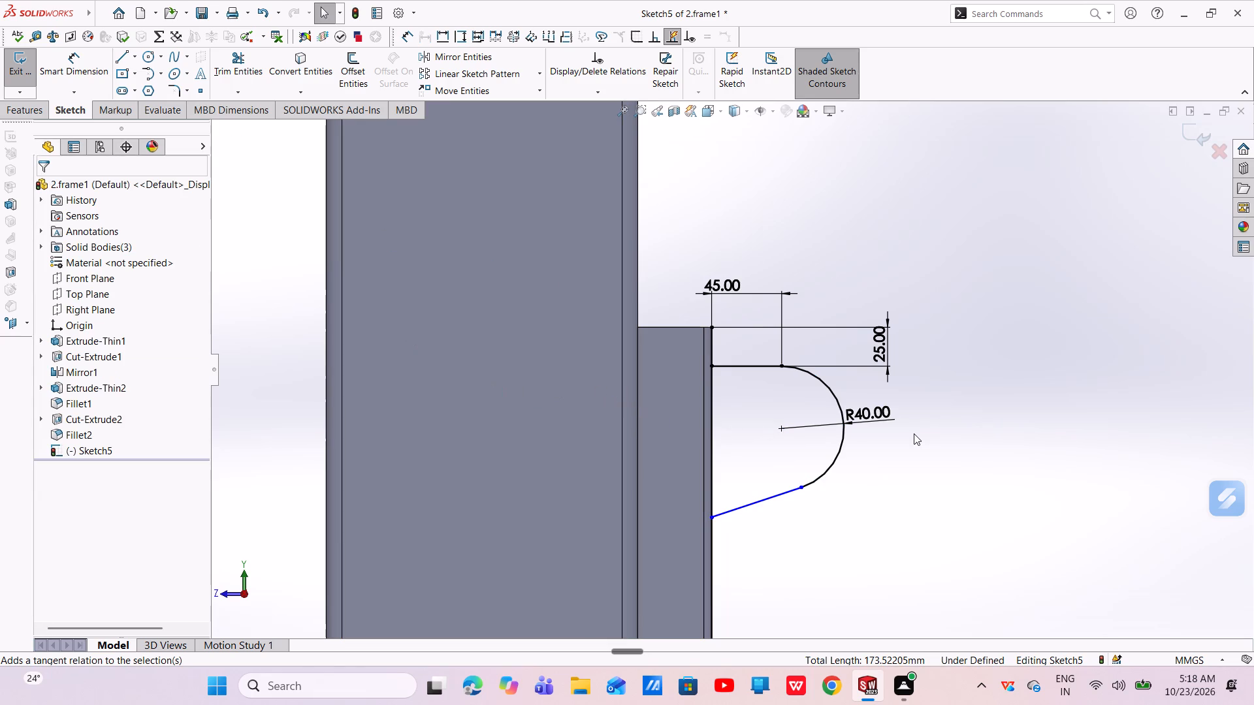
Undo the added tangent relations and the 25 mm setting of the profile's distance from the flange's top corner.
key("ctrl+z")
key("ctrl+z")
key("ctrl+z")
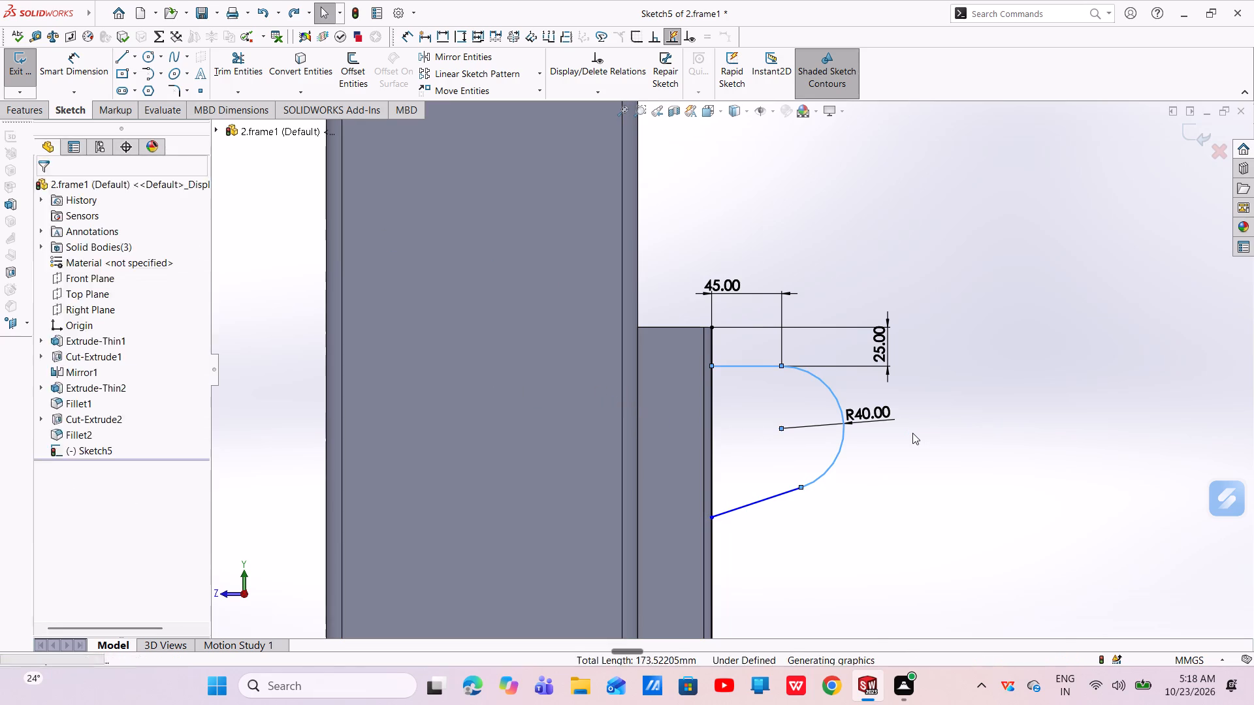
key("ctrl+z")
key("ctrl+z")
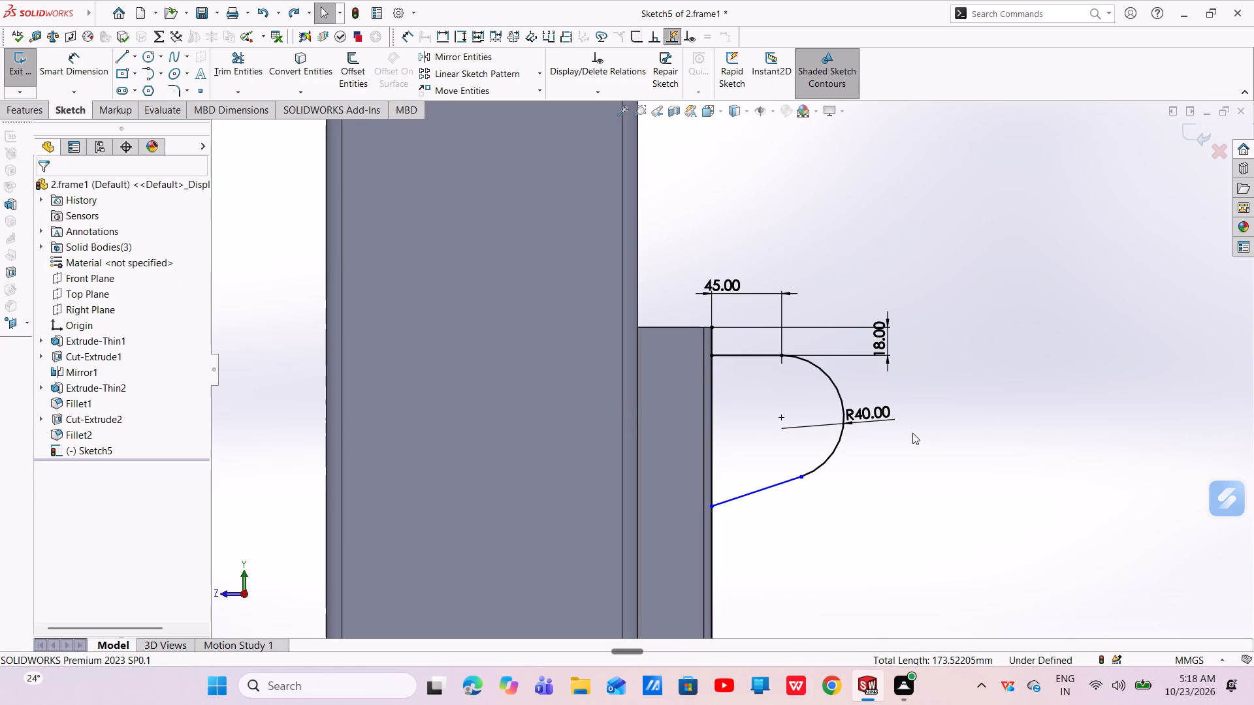
Undo the profile's flange-distance dimension, its arc radius dimension and the 45 mm length setting of the horizontal line.
key("ctrl+z")
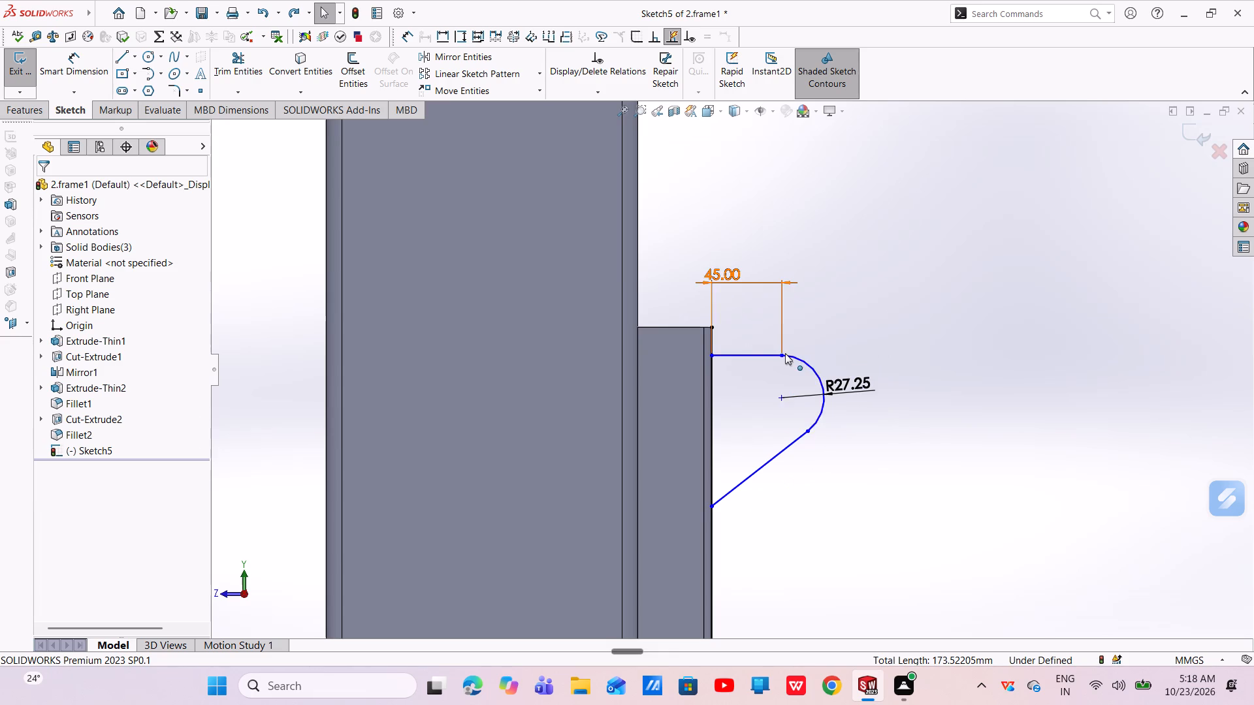
key("ctrl+z")
key("ctrl+z")
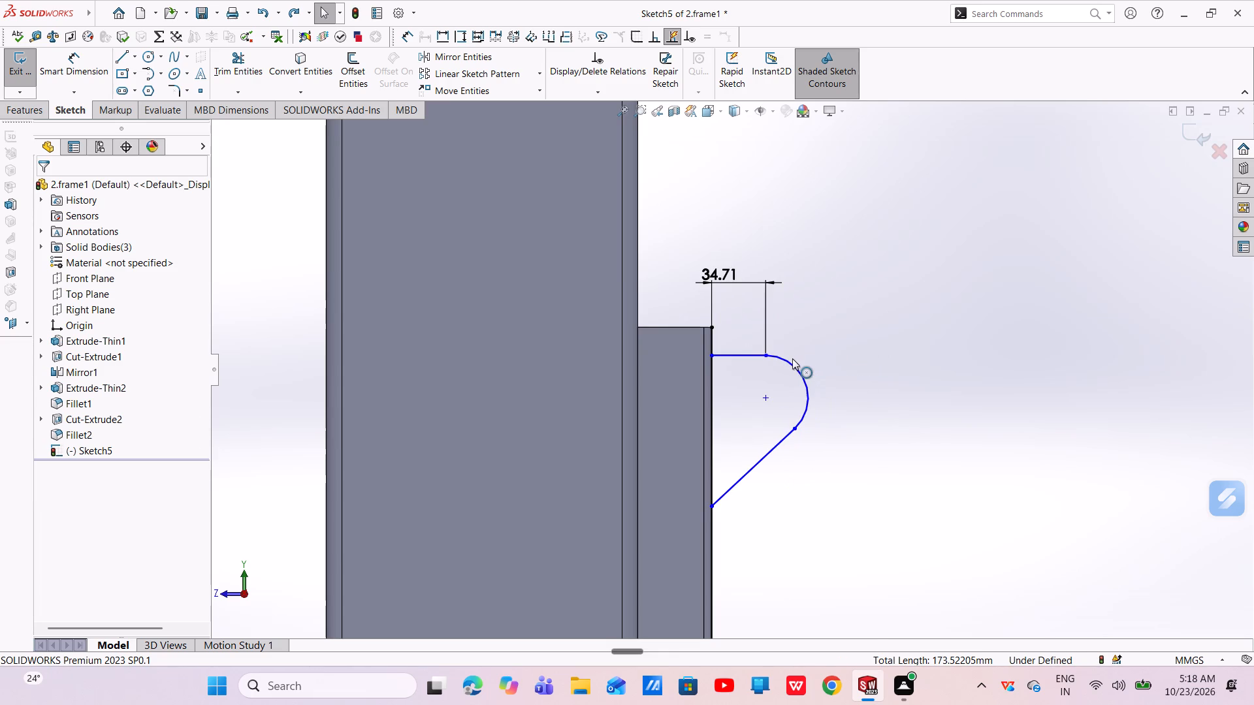
key("ctrl+z")
Delete the remaining length dimension above the profile's upper horizontal line.
left_click(704, 283)
right_click(704, 283)
left_click(751, 463)
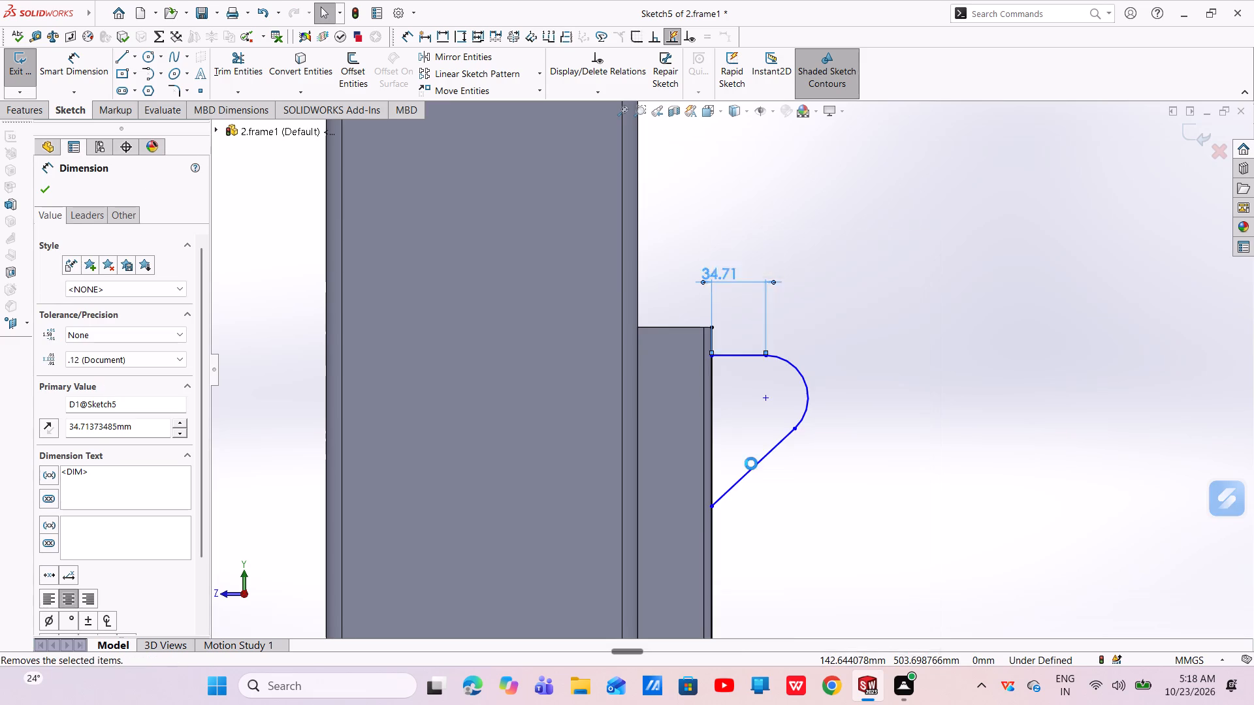
Apply tangent relations between the arc and the upper horizontal line, and between the arc and the lower slanted line.
left_click(784, 360)
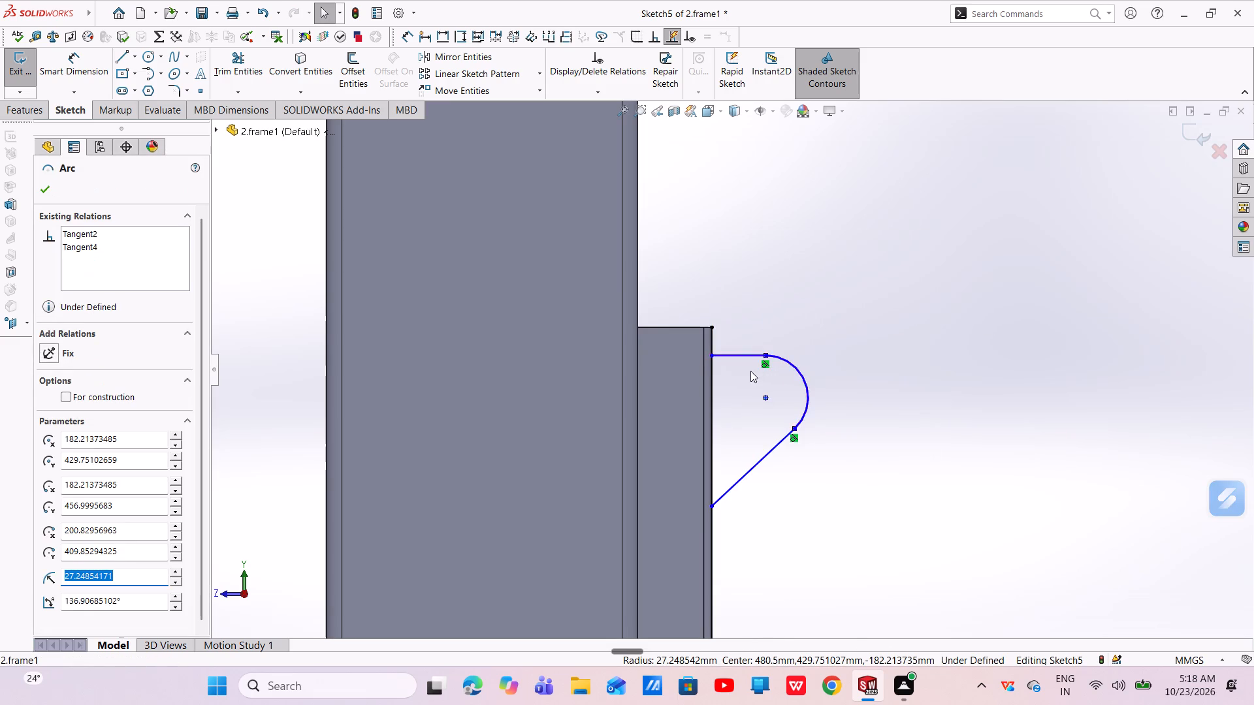
left_click(741, 355, "ctrl")
left_click(777, 297)
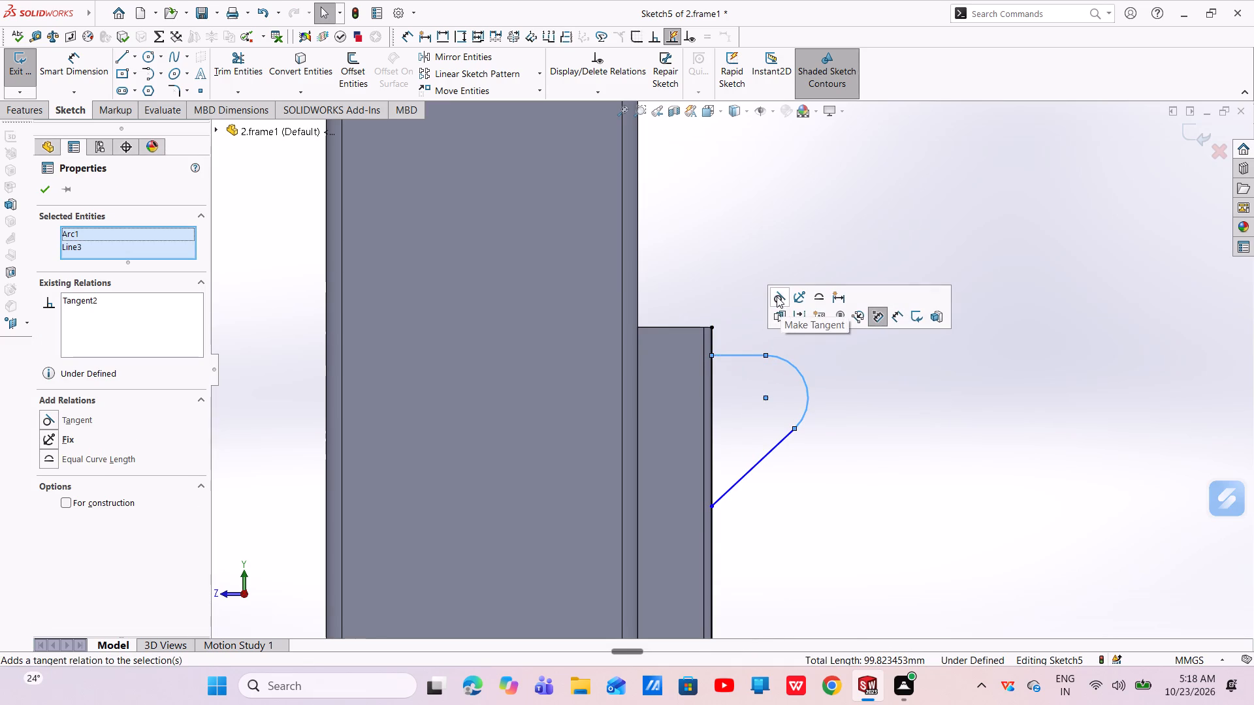
left_click(775, 448)
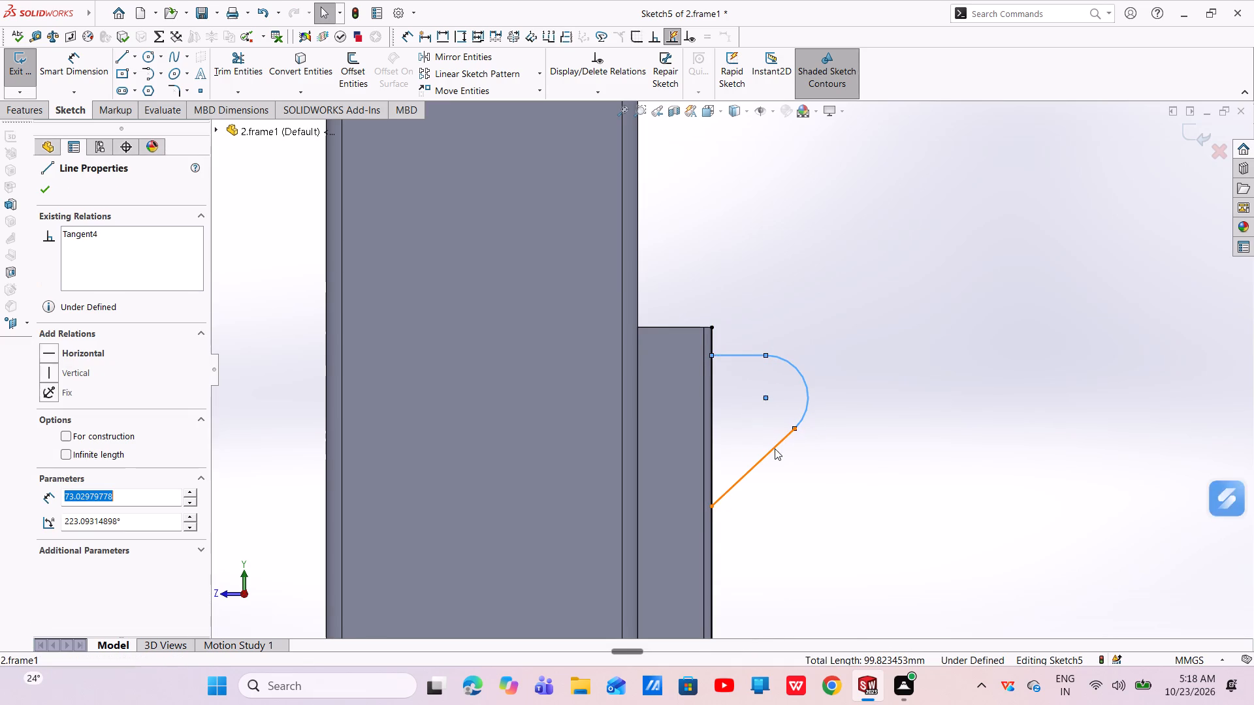
left_click(809, 407, "ctrl")
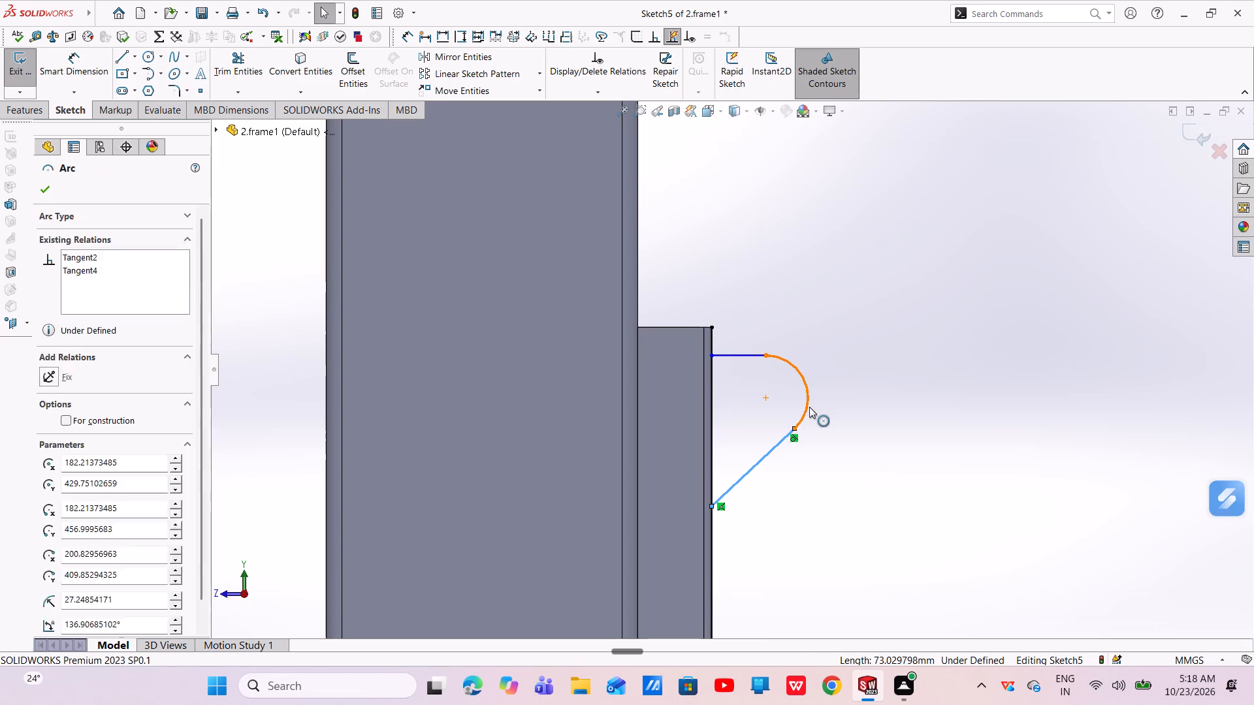
left_click(848, 349)
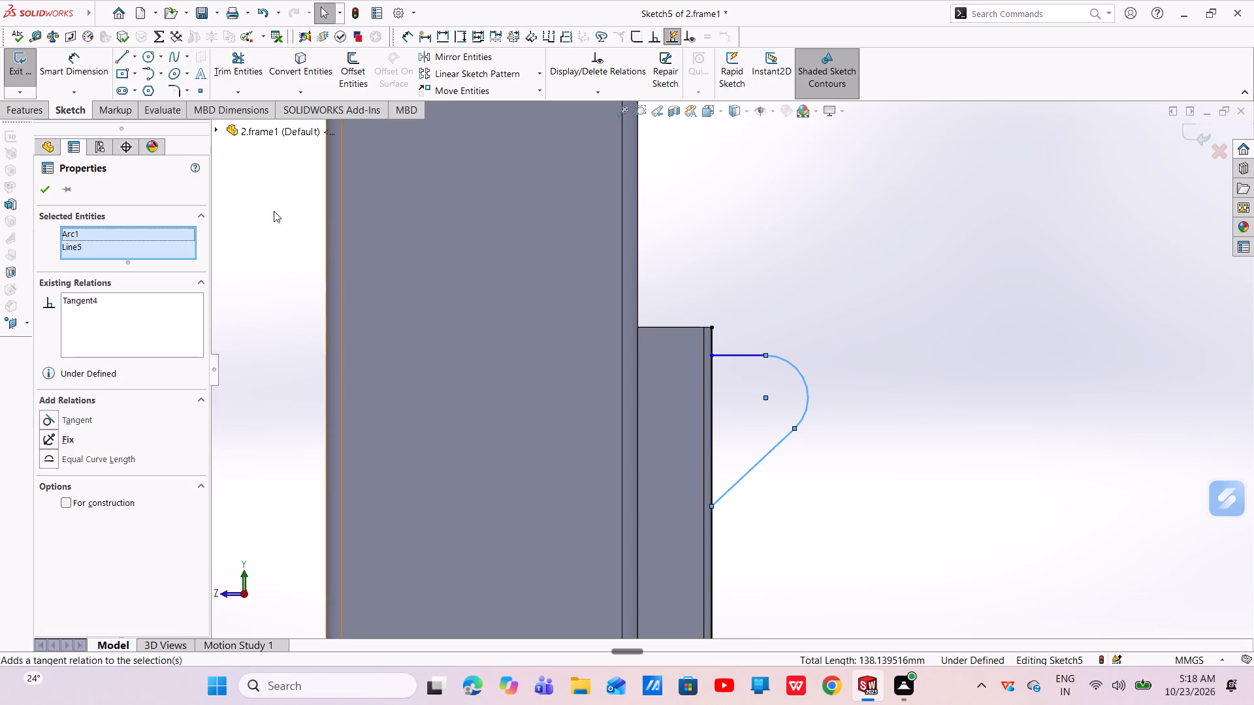
left_click(38, 189)
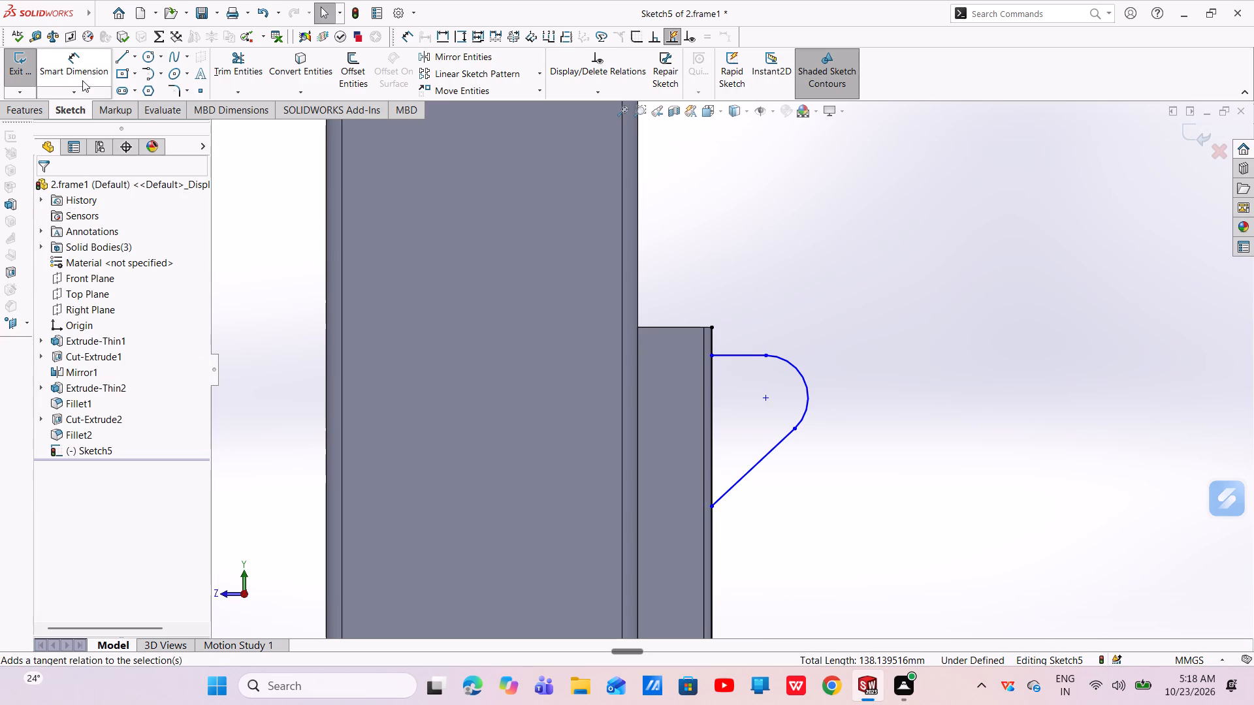
Dimension the length of the profile's upper horizontal line as 40 mm.
left_click(78, 80)
left_click(735, 358)
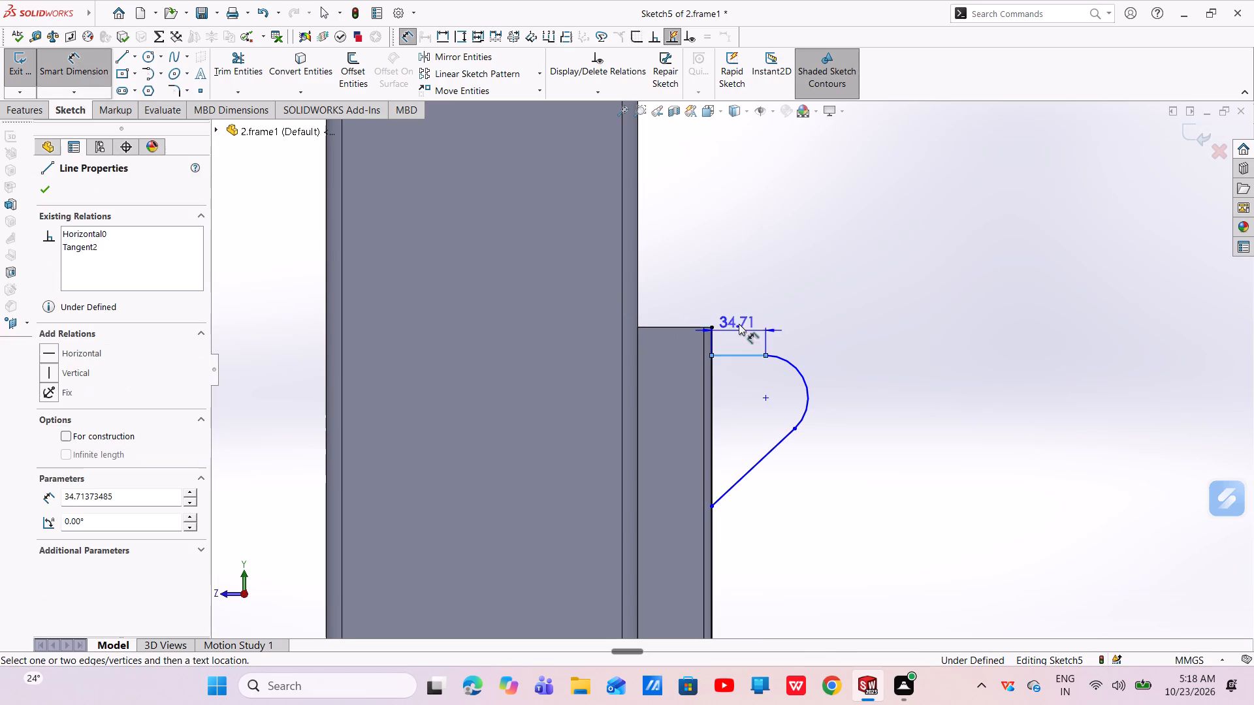
left_click(742, 300)
key("BackSpace")
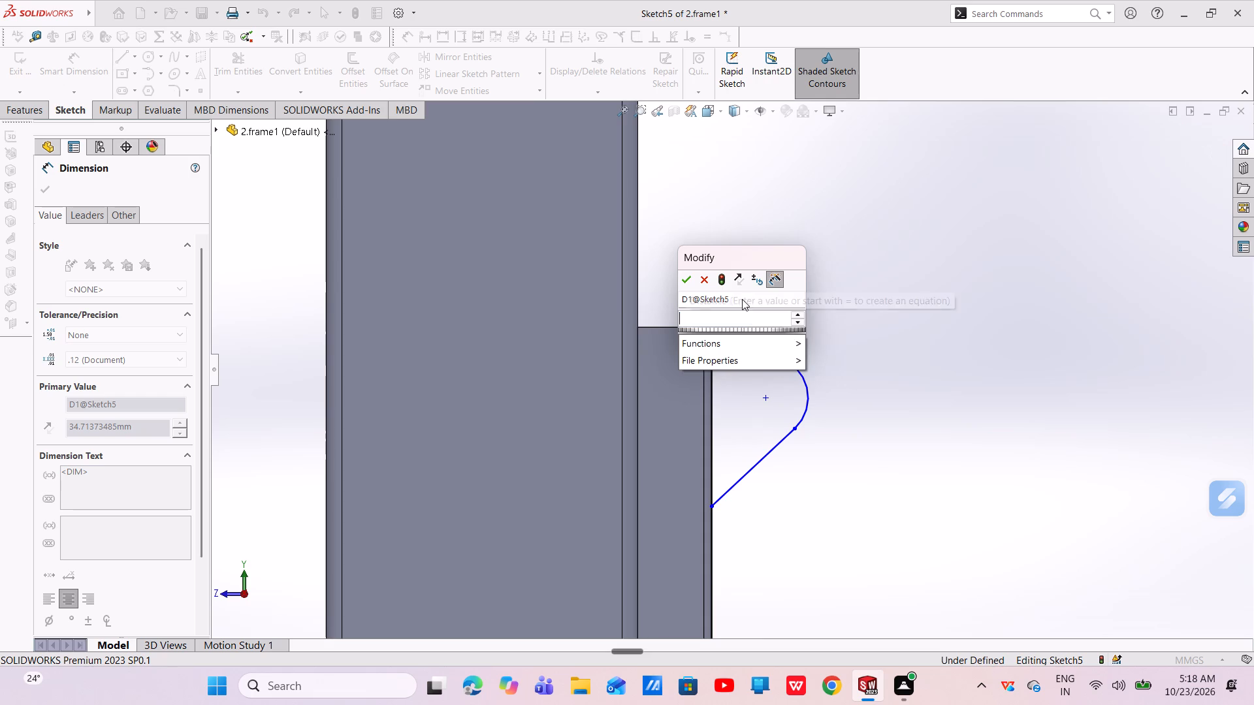
type("40")
key("Return")
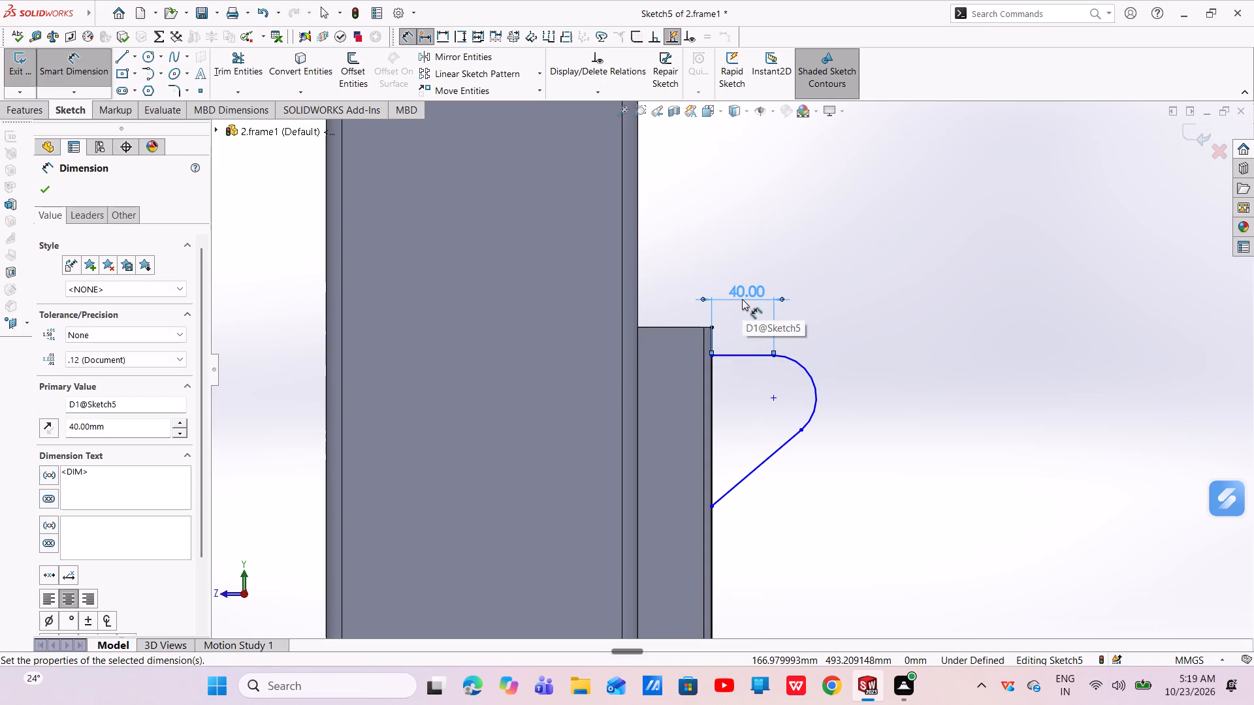
Set the length of the profile's upper horizontal line to 45 mm.
left_click(76, 429)
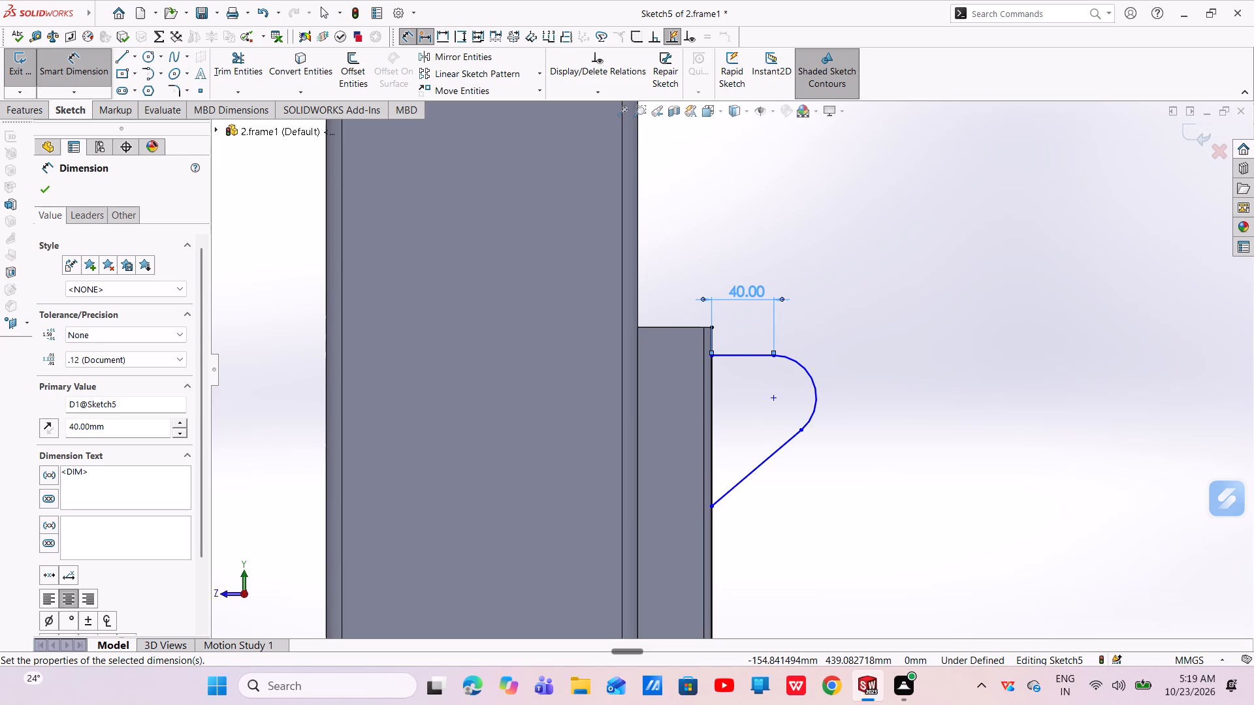
key("Right")
key("BackSpace")
key("5")
key("Return")
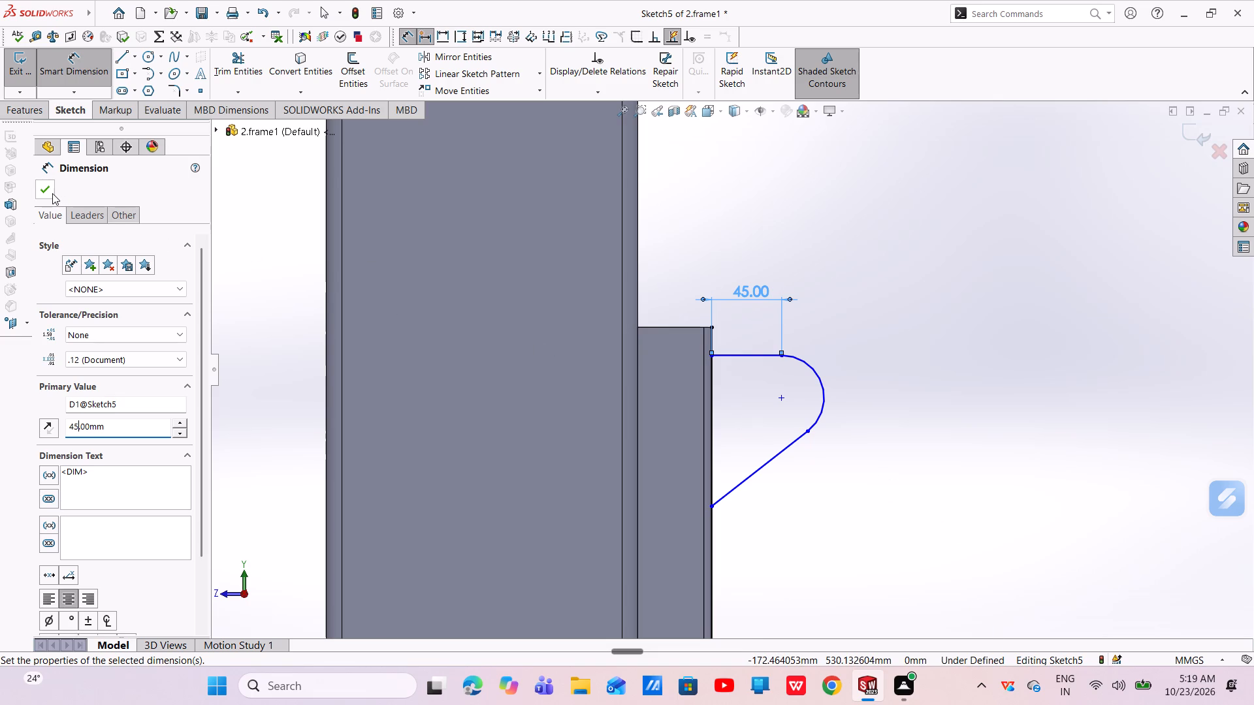
Dimension the profile's arc with a radius of 40 mm.
left_click(824, 409)
left_click(897, 386)
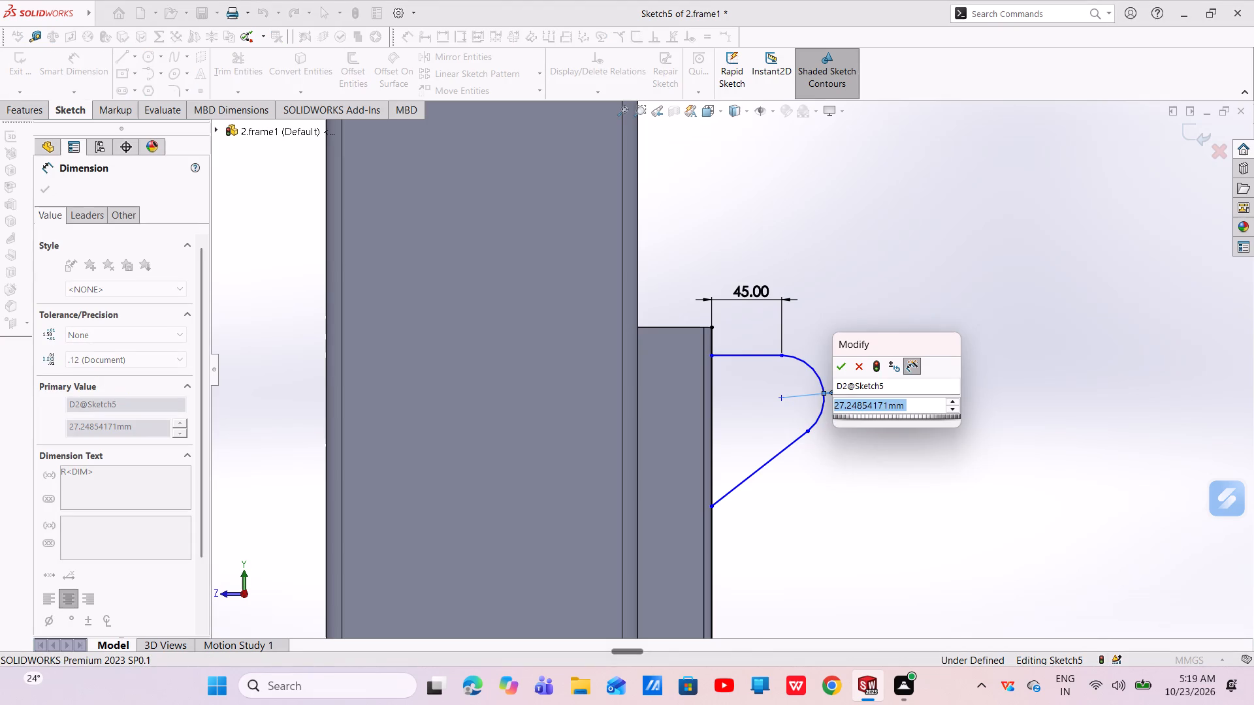
key("BackSpace")
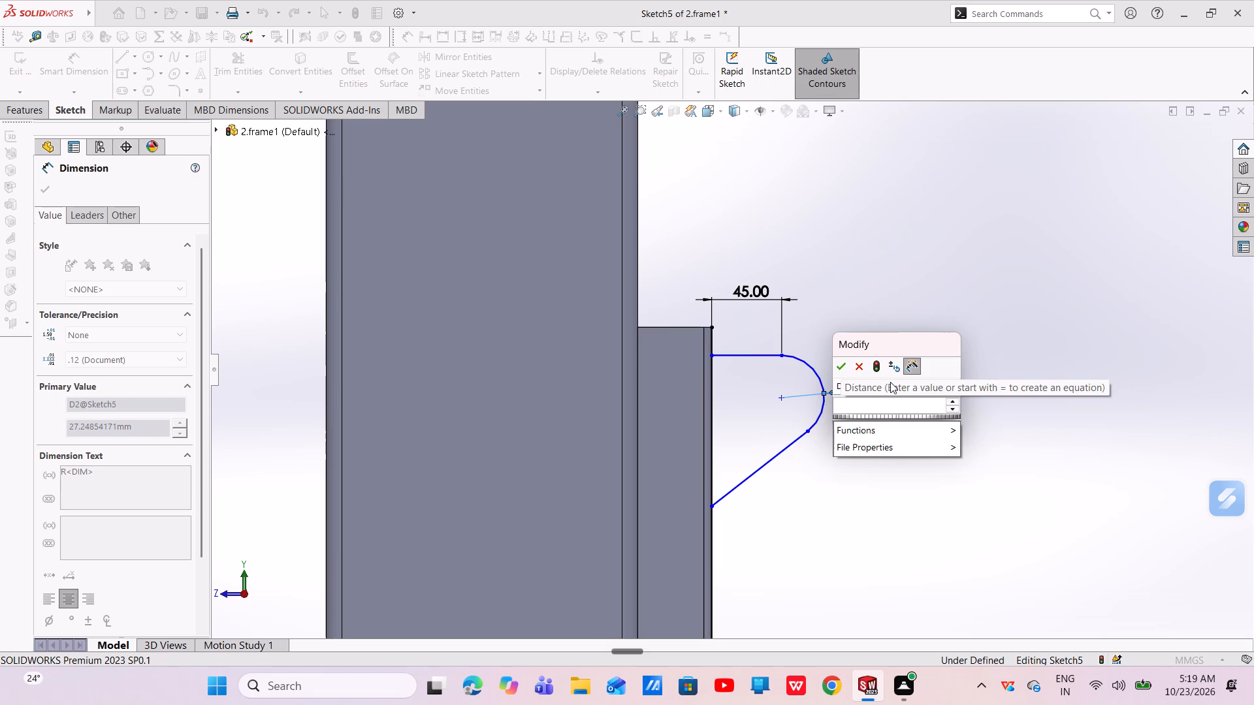
type("40")
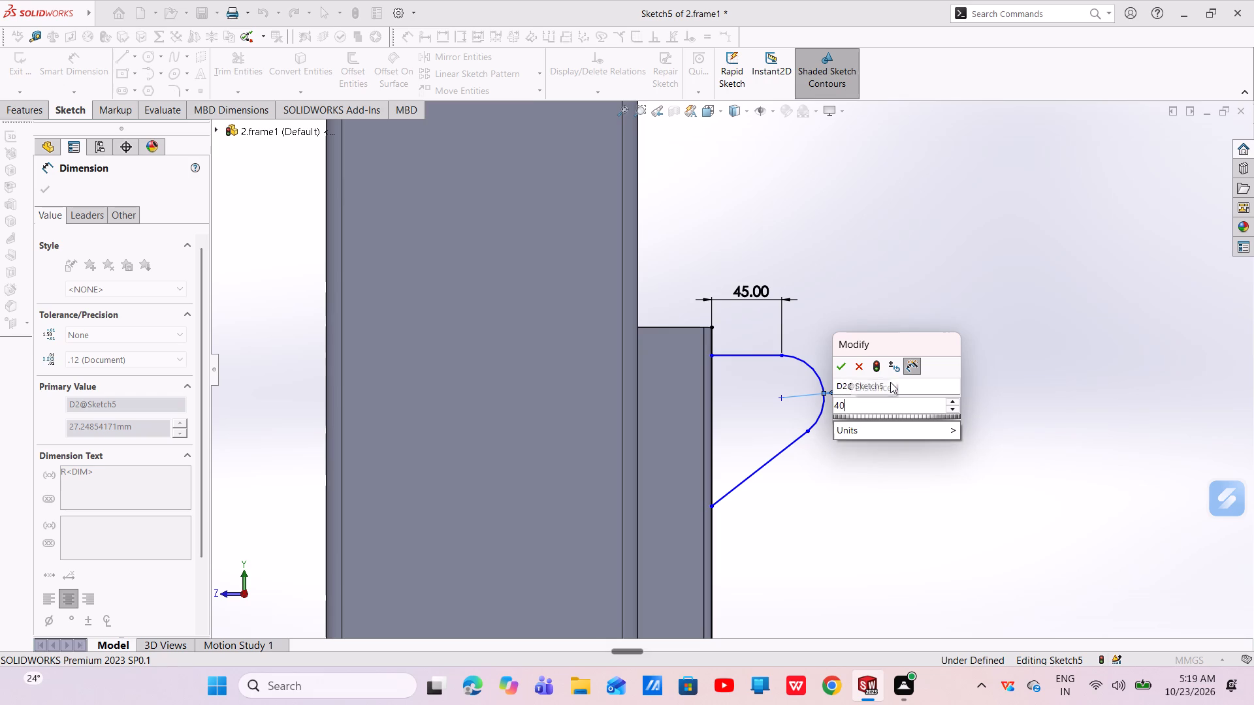
key("Return")
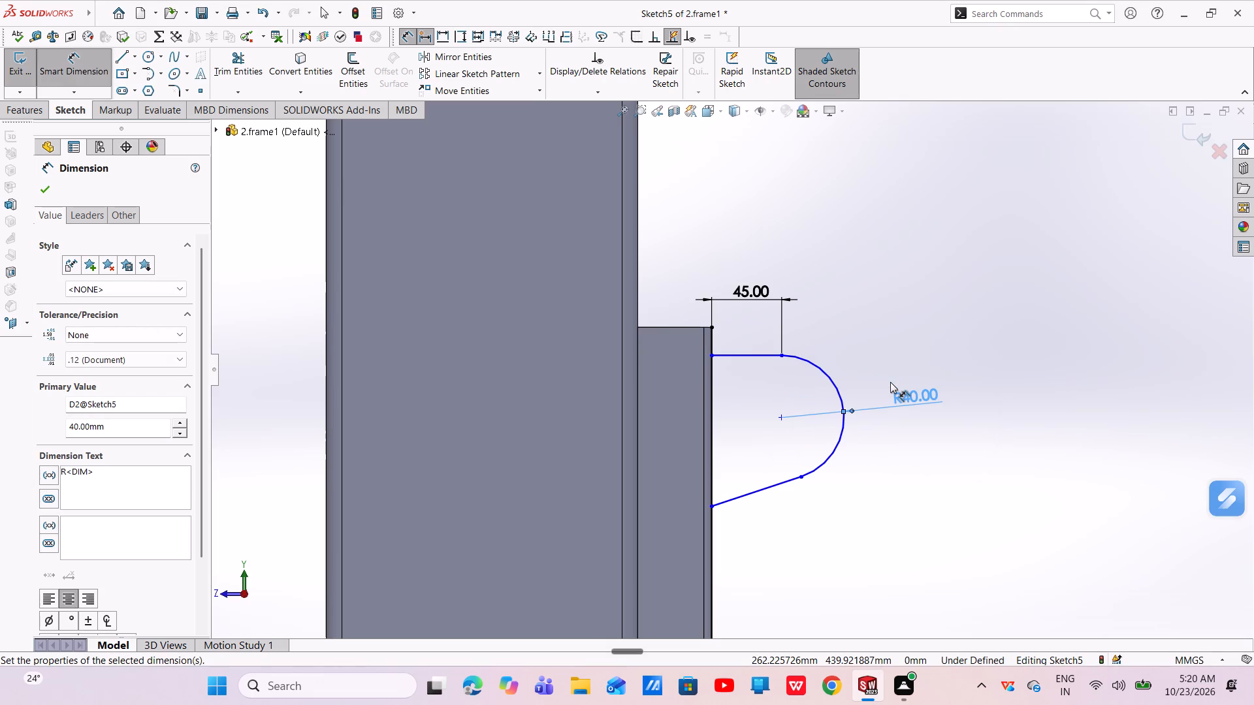
Dimension the vertical distance from the flange's top corner to the profile's horizontal line as 25 mm.
scroll(739, 330, "down", 6)
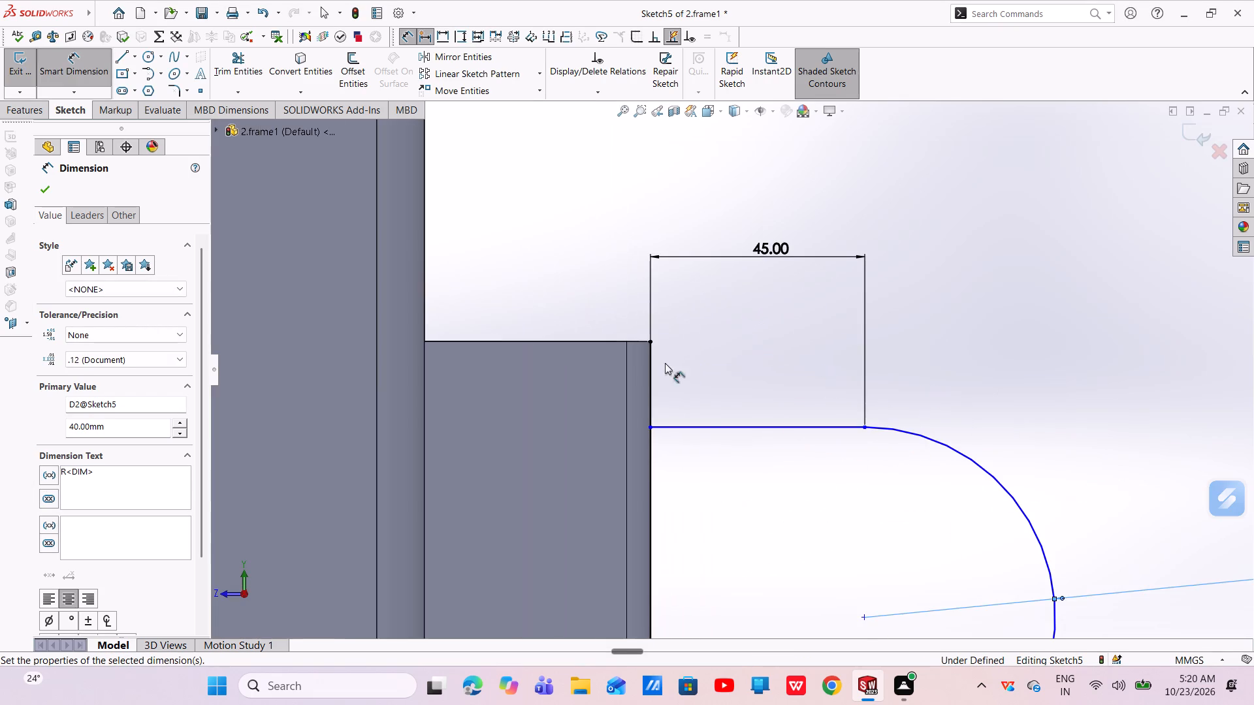
scroll(691, 360, "down", 5)
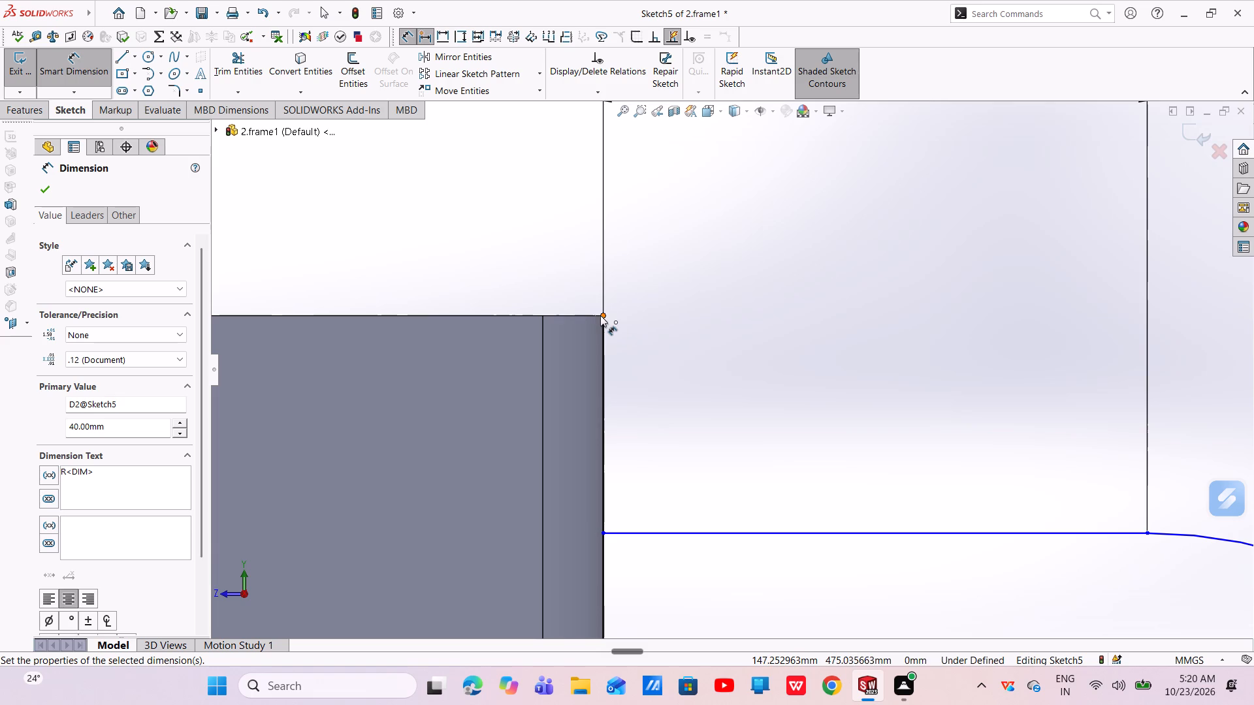
left_click(605, 314)
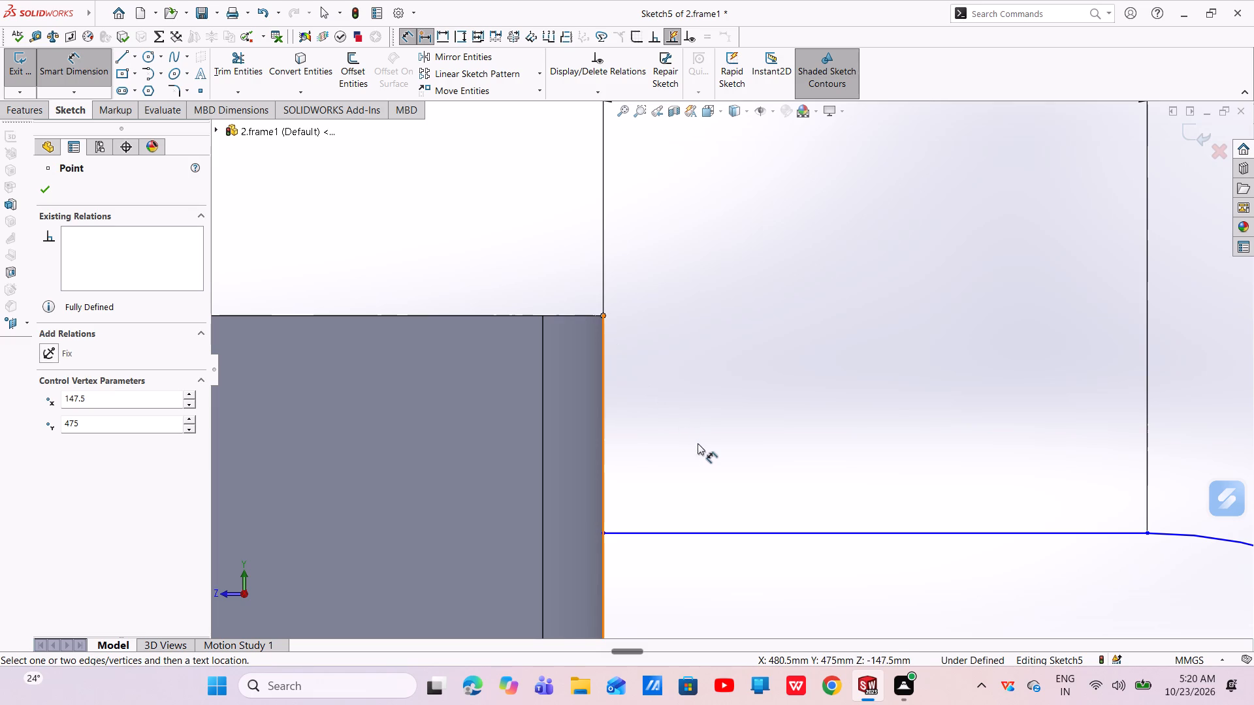
left_click(732, 537)
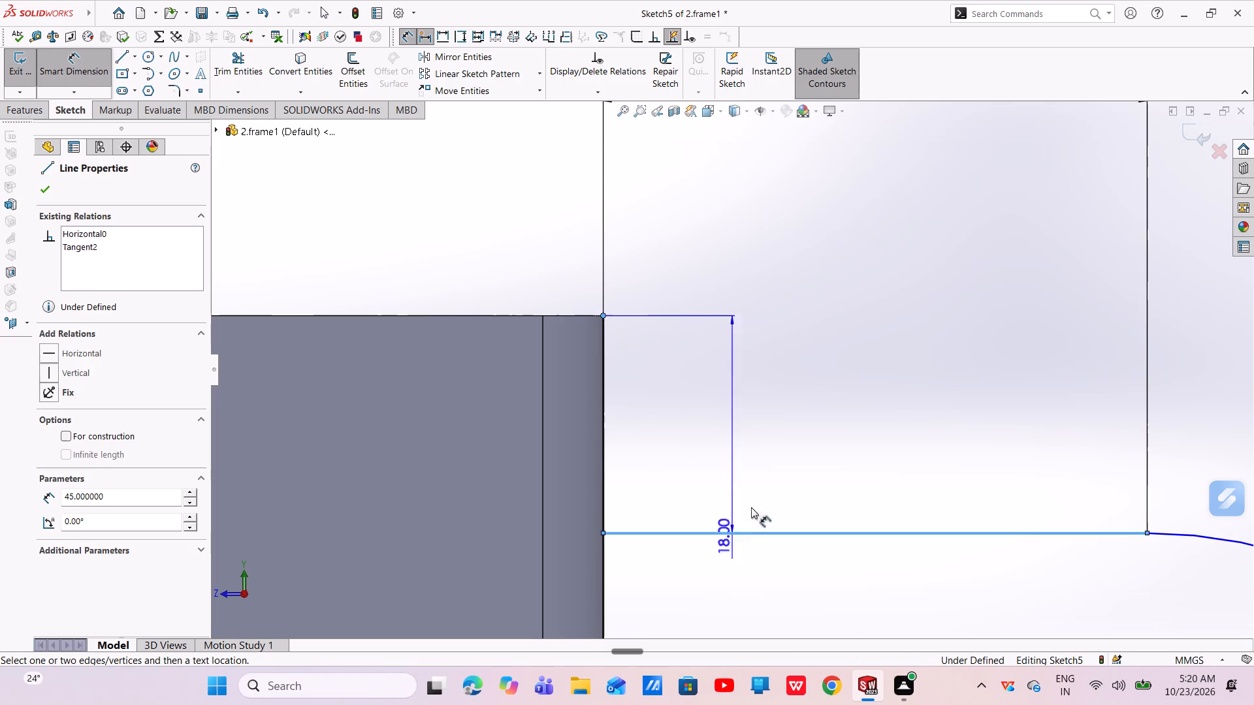
left_click(854, 438)
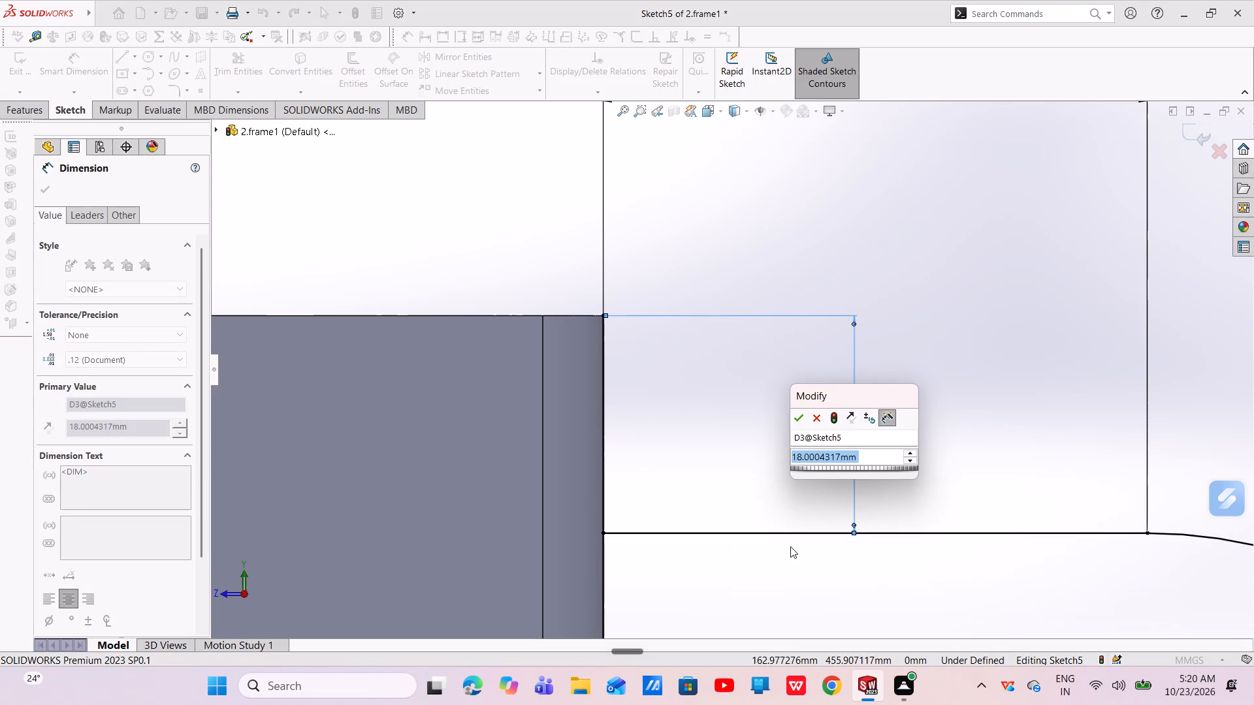
key("BackSpace")
type("25")
key("Return")
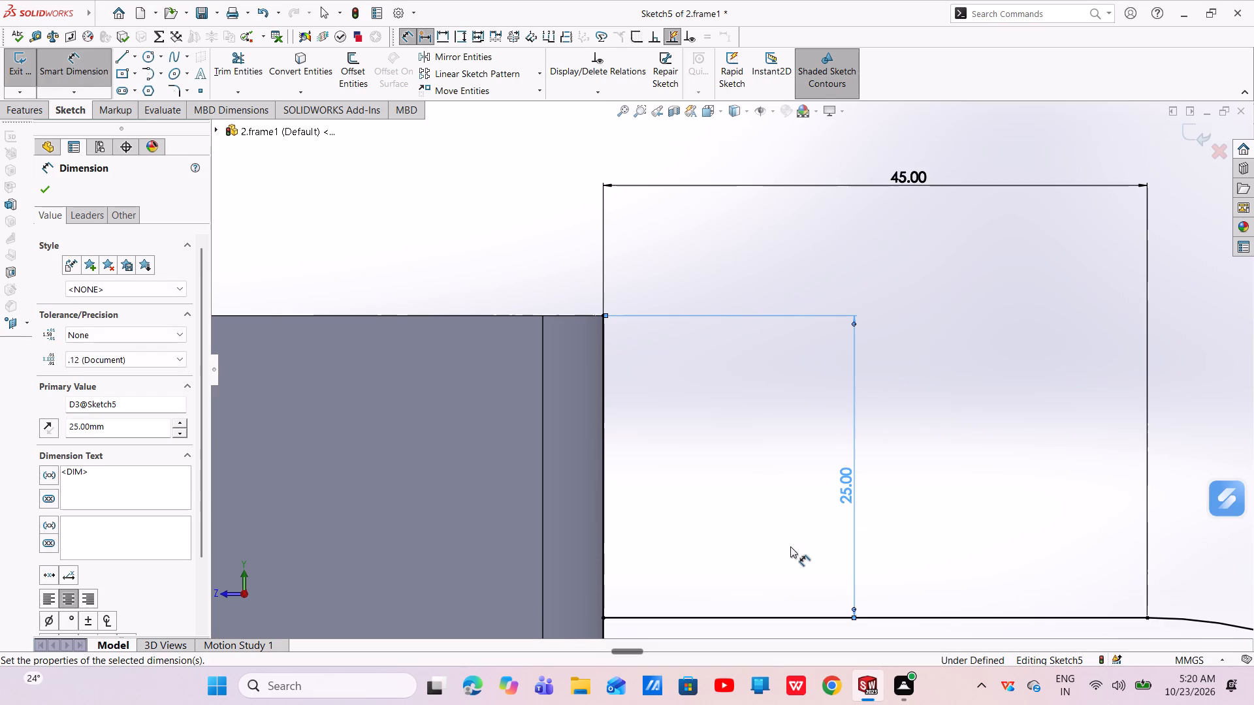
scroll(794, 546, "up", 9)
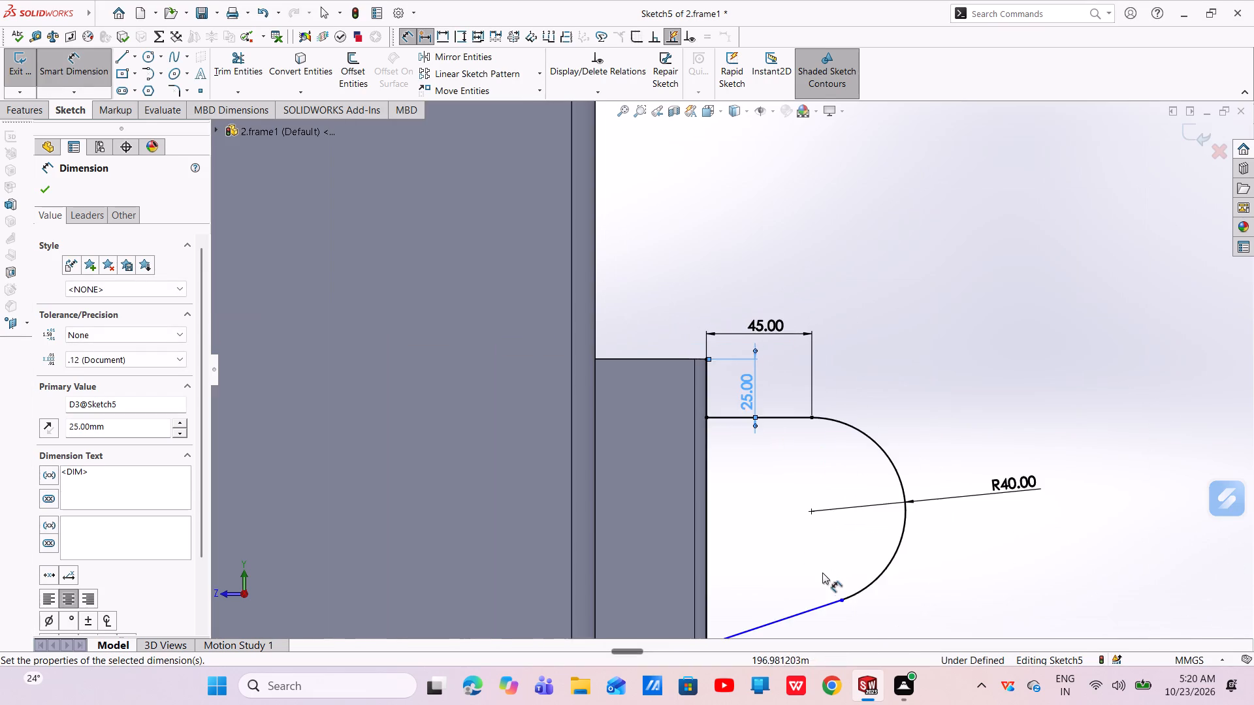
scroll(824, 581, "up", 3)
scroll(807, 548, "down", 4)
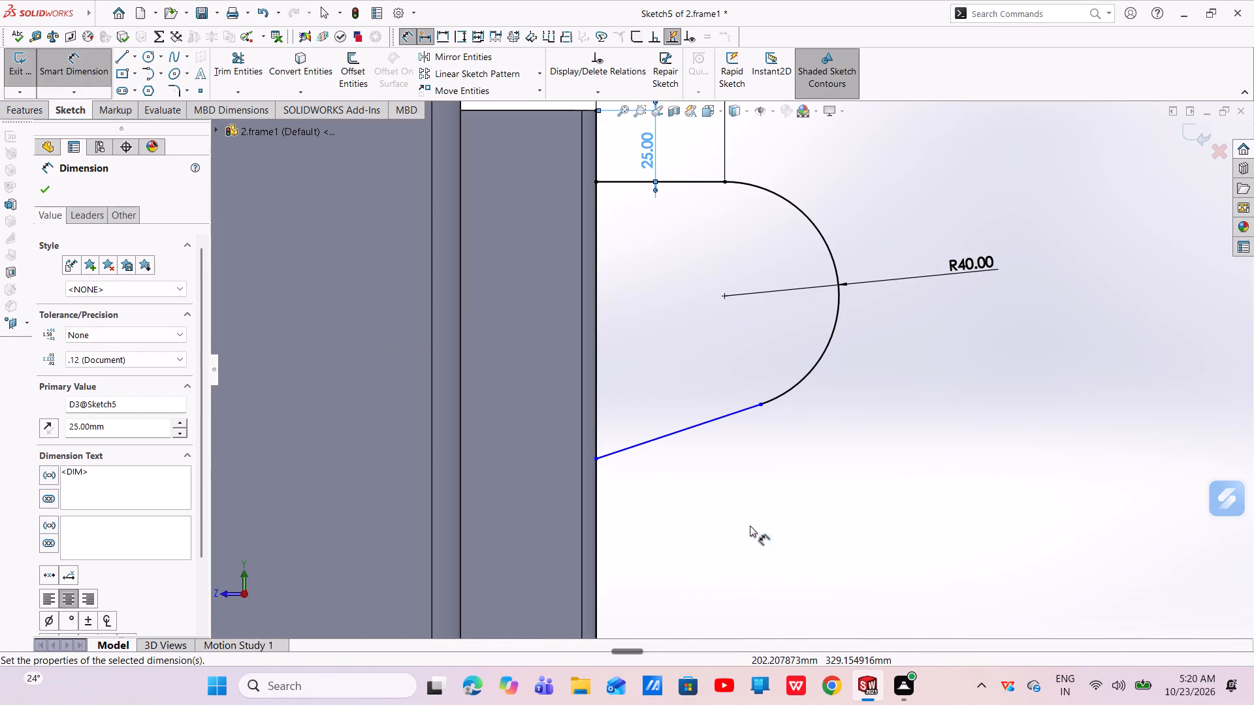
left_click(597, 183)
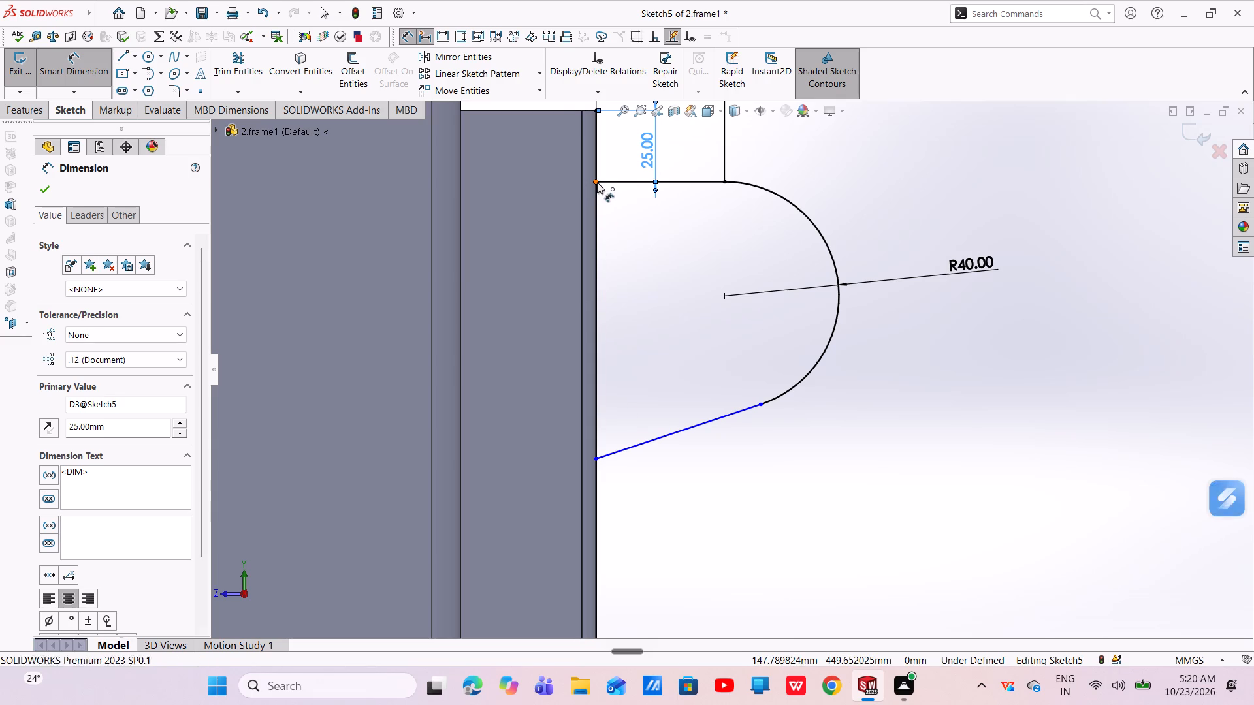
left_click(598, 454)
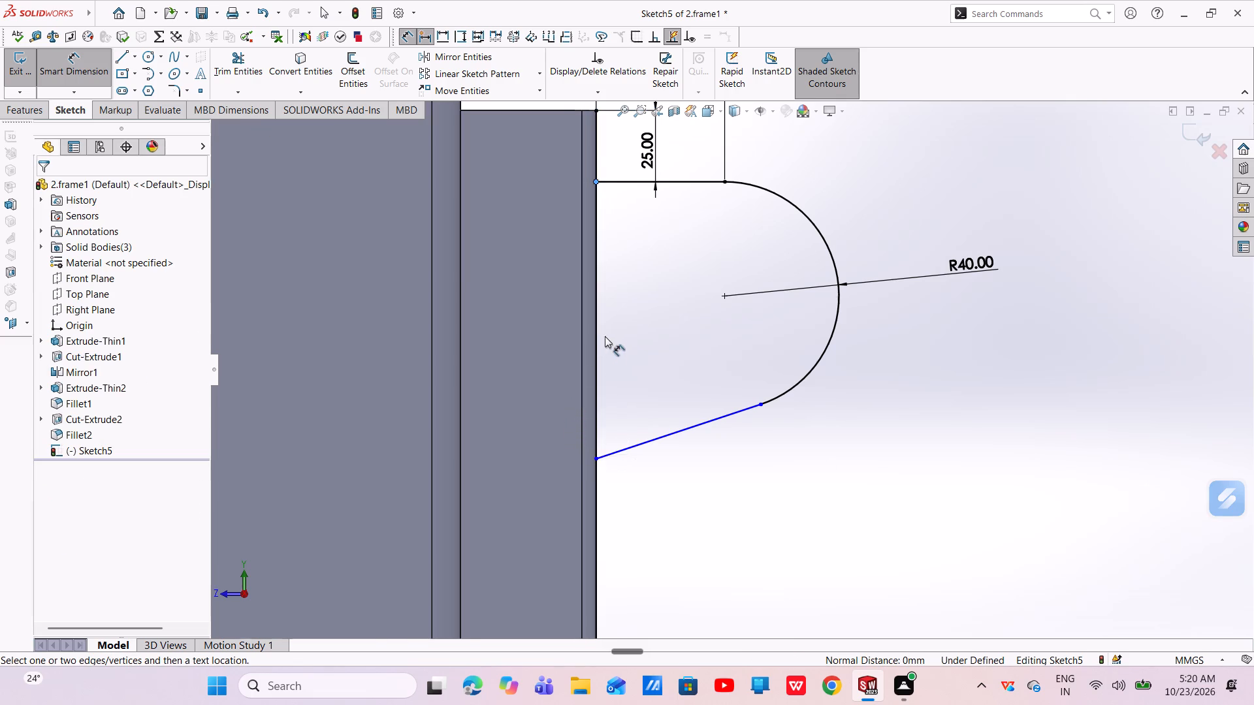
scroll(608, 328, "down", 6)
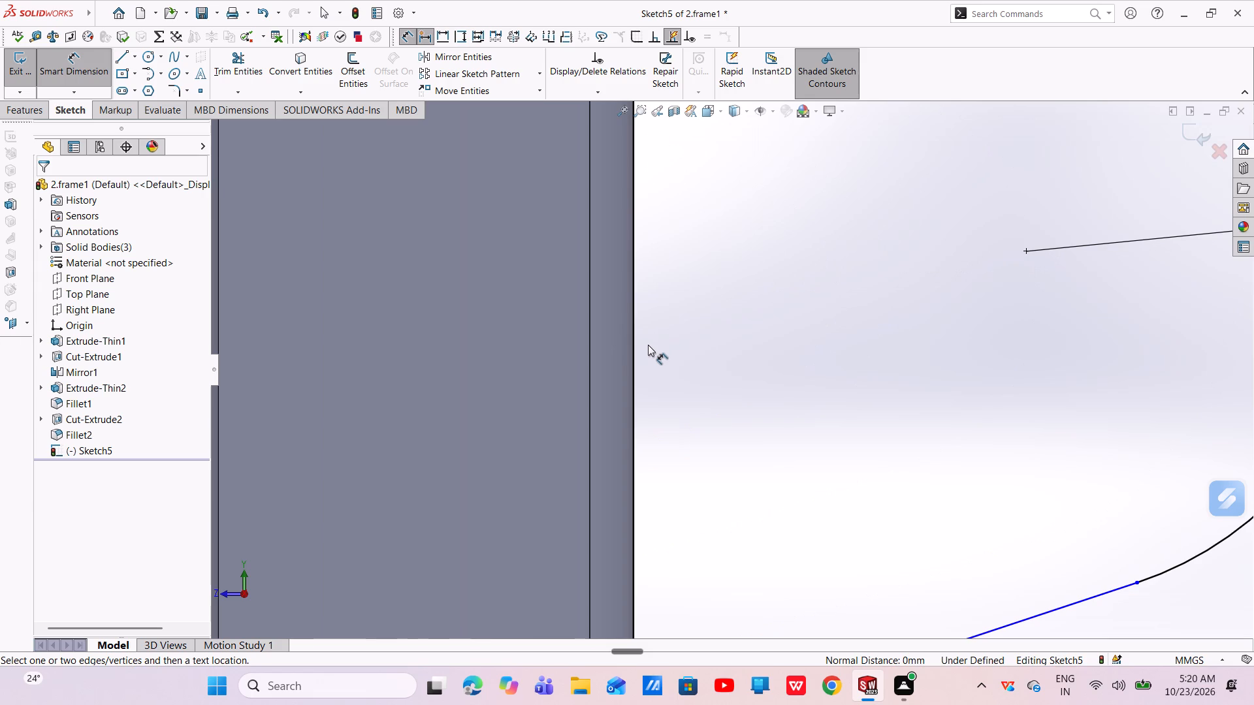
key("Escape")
Dimension the vertical distance between the profile's upper and lower endpoints on the flange edge as 125 mm.
scroll(639, 350, "up", 3)
scroll(653, 292, "up", 4)
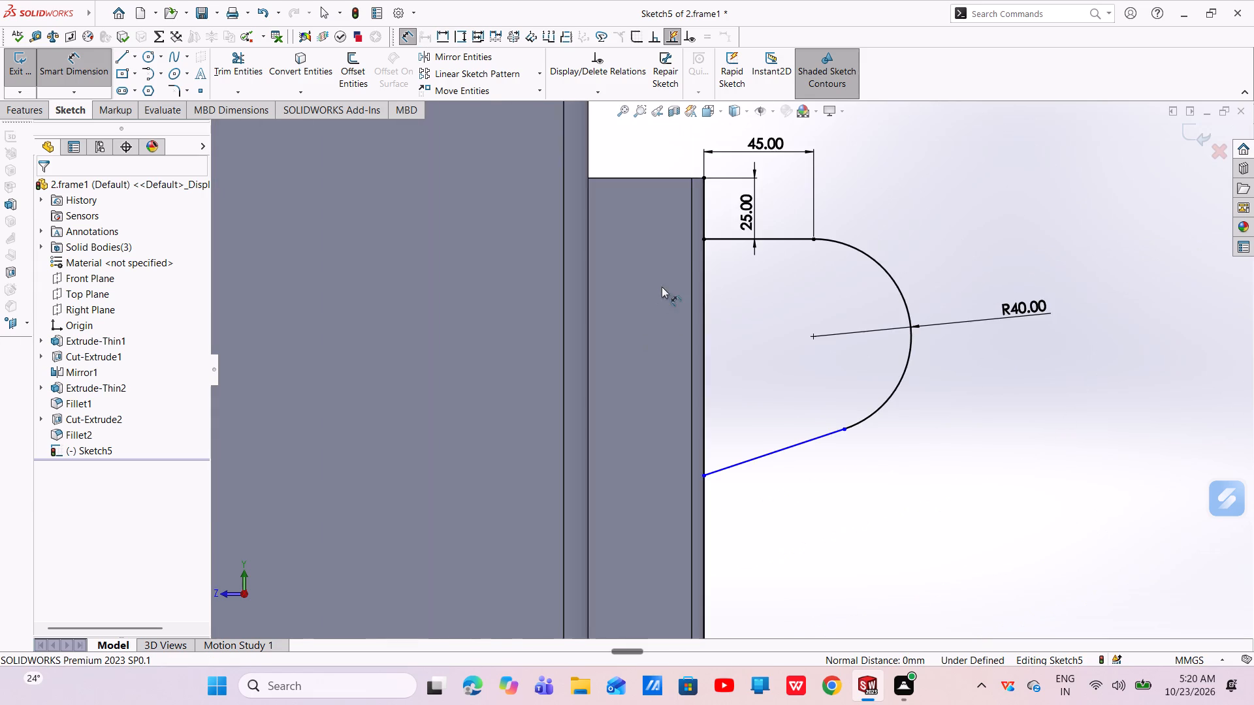
scroll(706, 242, "down", 7)
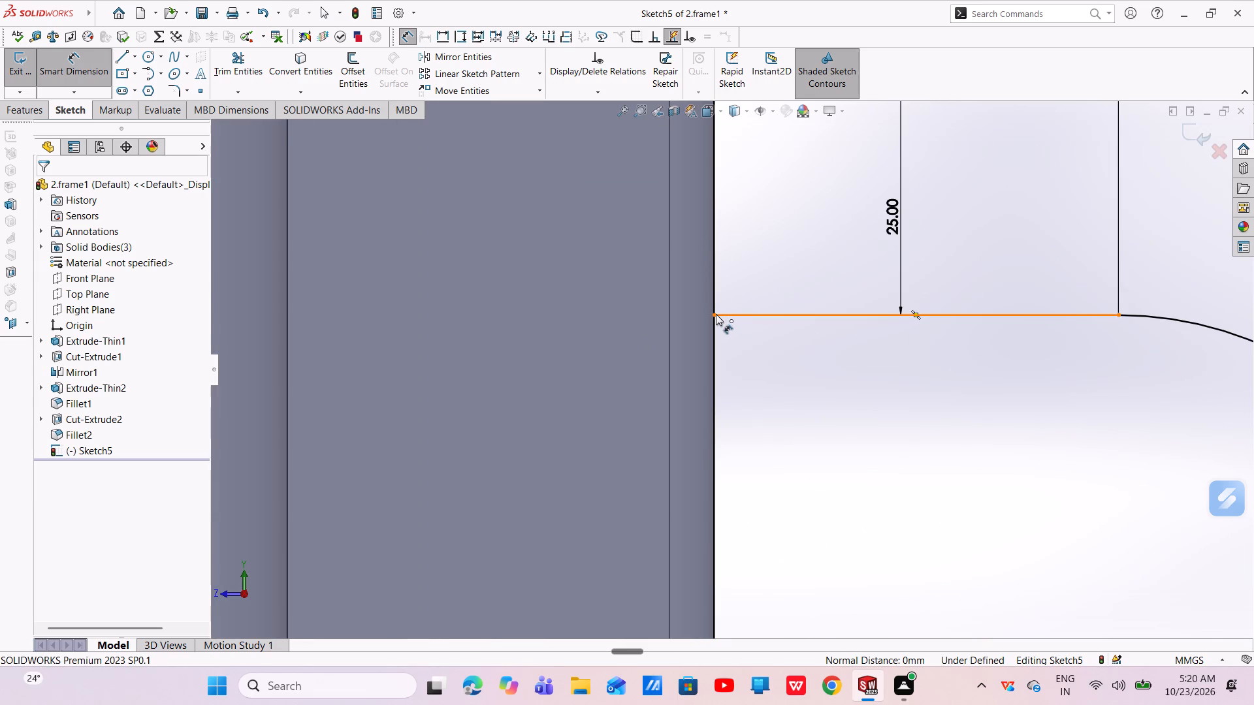
left_click(716, 314)
scroll(717, 314, "up", 4)
scroll(745, 377, "up", 2)
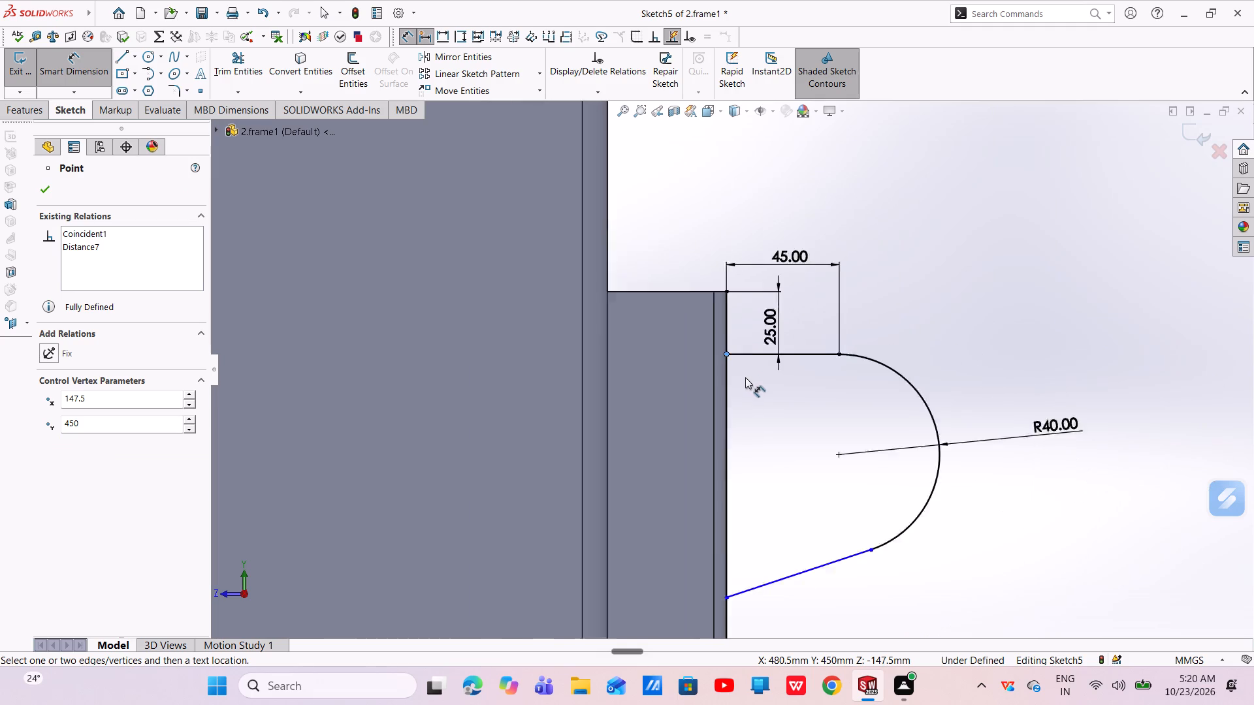
scroll(745, 377, "up", 2)
scroll(730, 572, "down", 5)
scroll(736, 493, "down", 5)
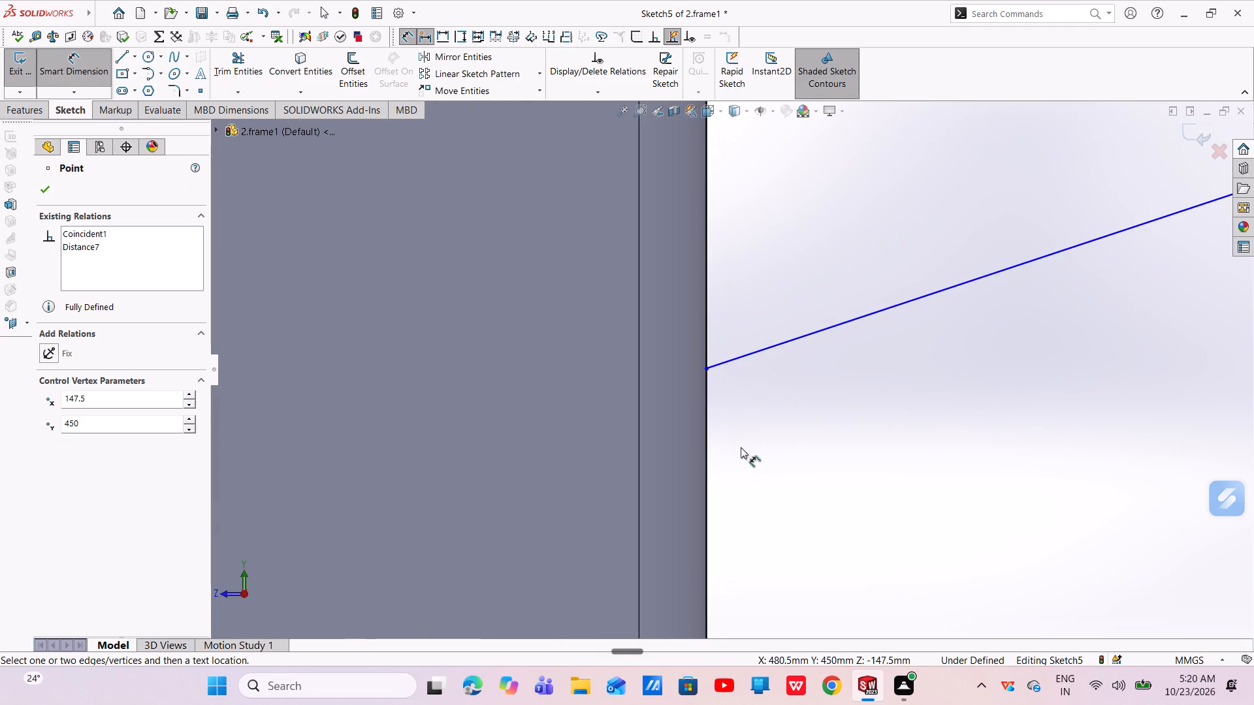
scroll(703, 364, "down", 4)
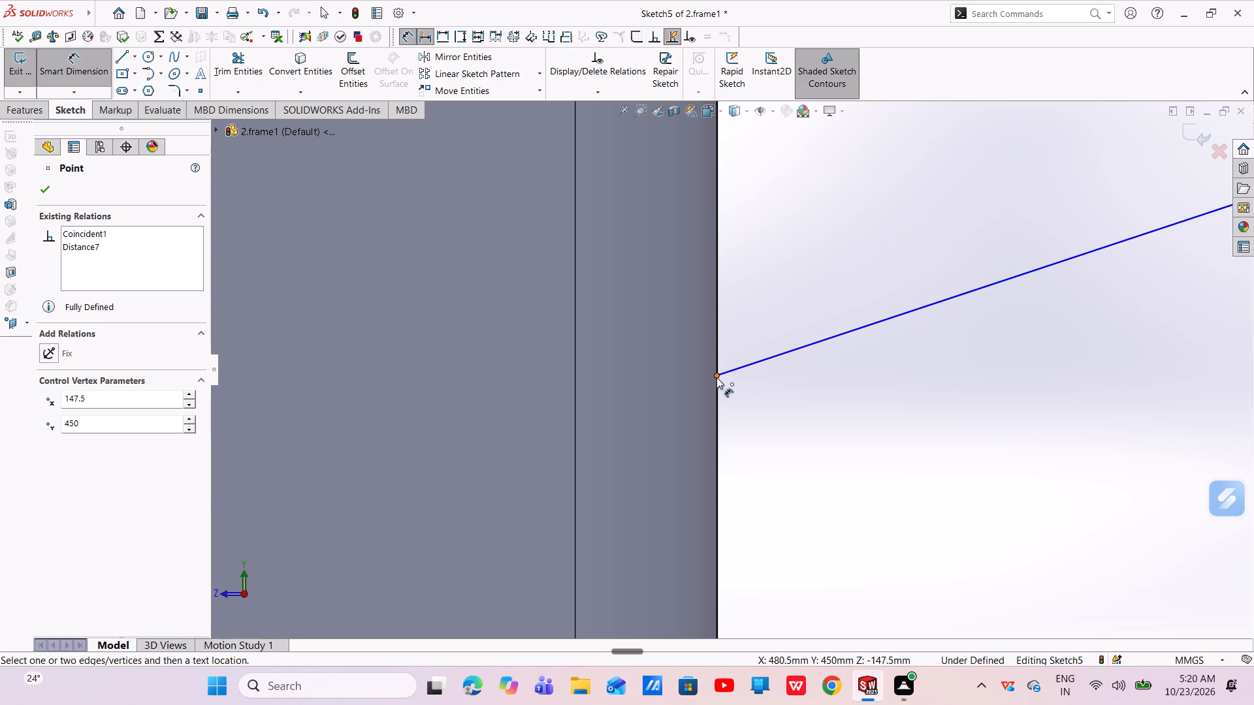
left_click(716, 377)
left_click(647, 277)
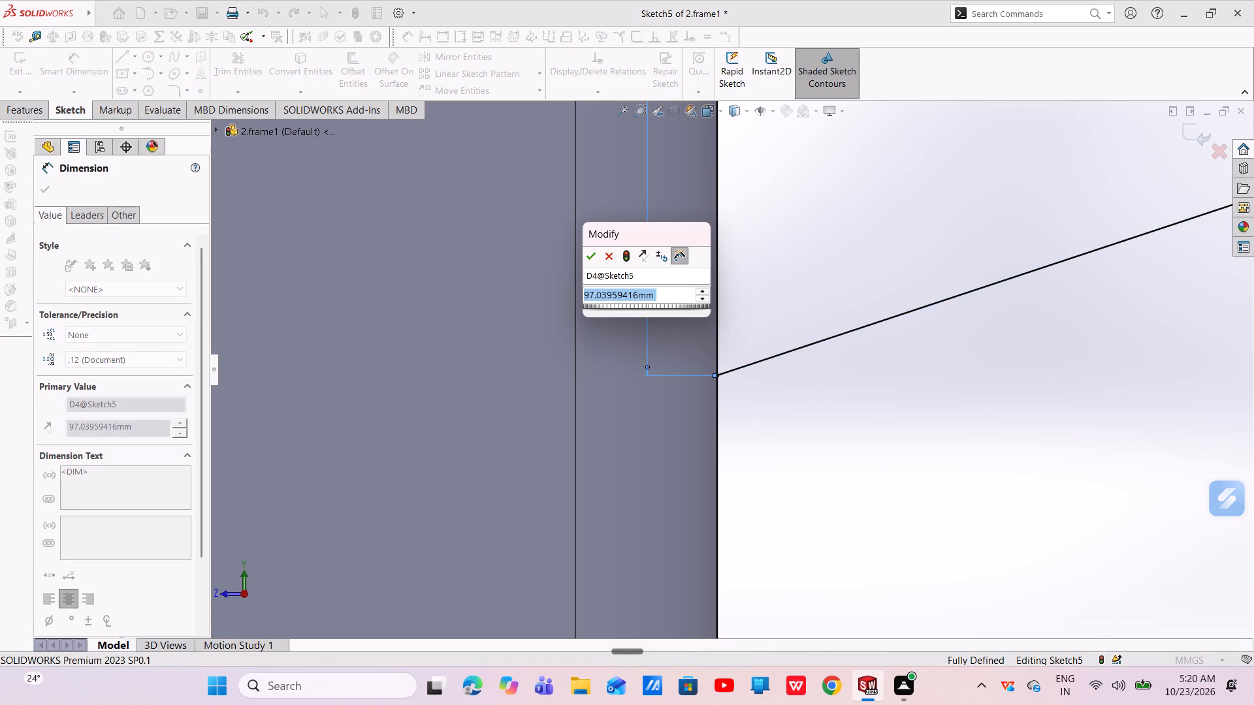
key("BackSpace")
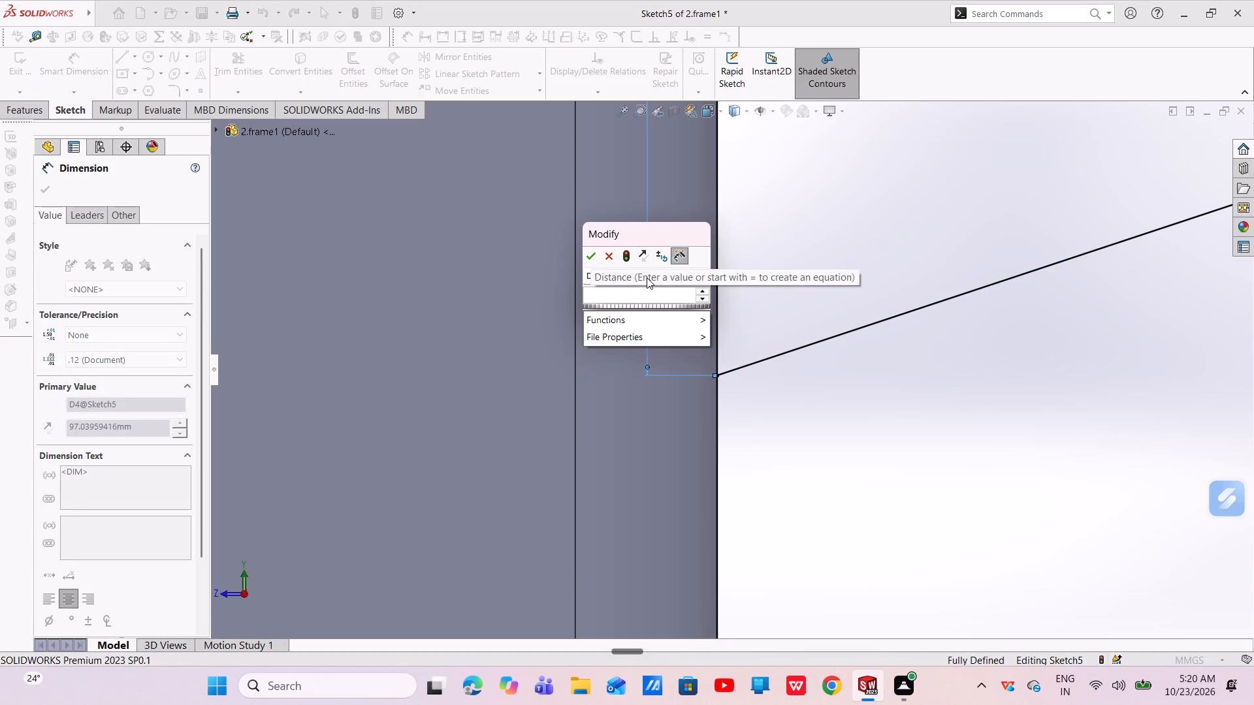
type("125")
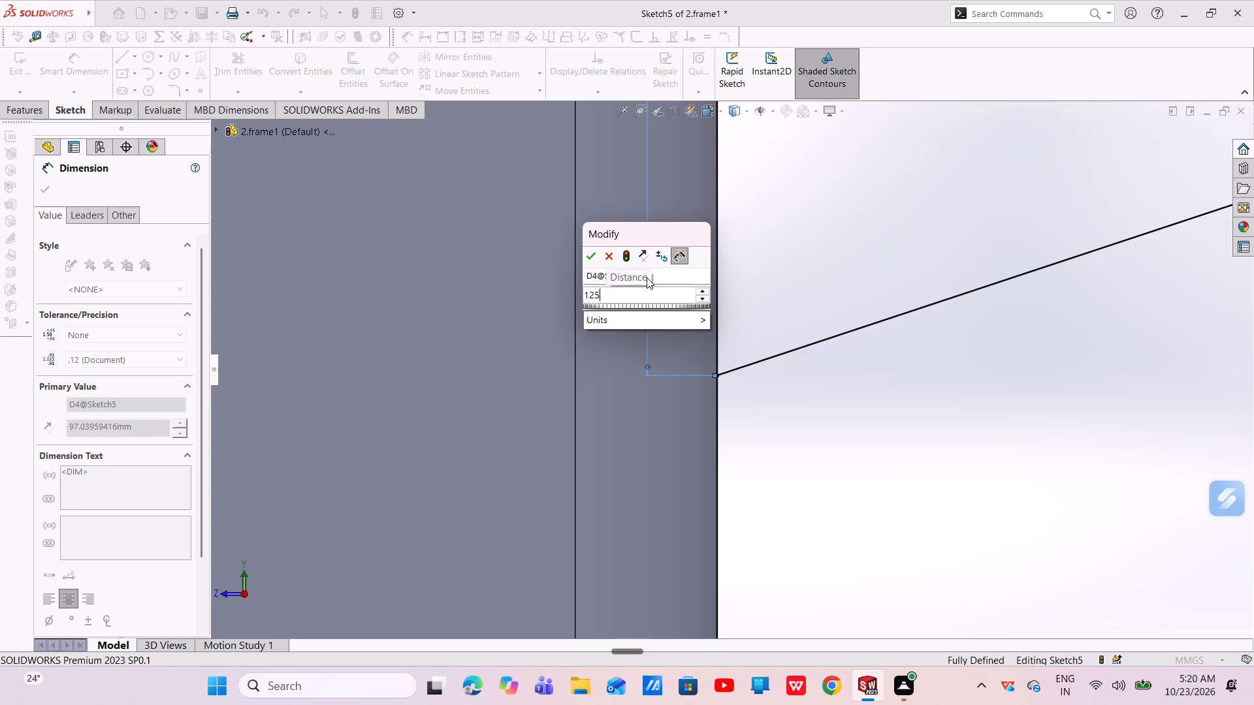
key("Return")
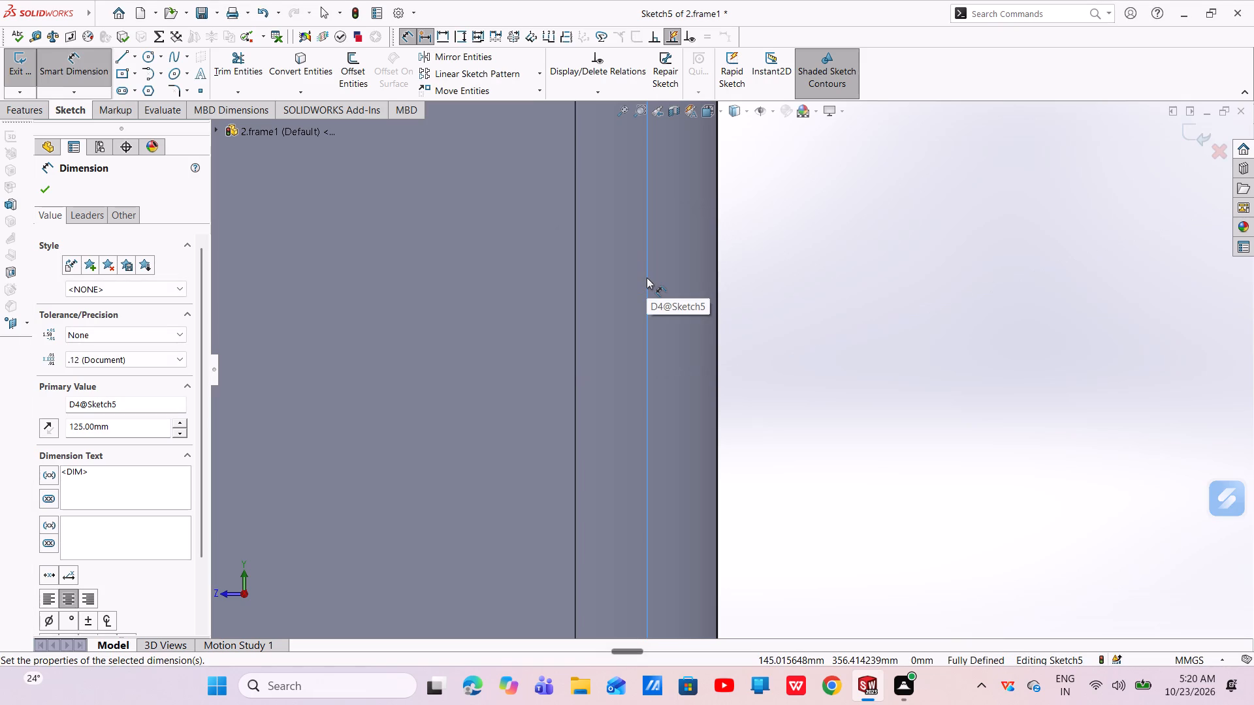
Reposition the 125 mm dimension text beside the flange edge, midway along the lug profile's height.
scroll(668, 307, "up", 5)
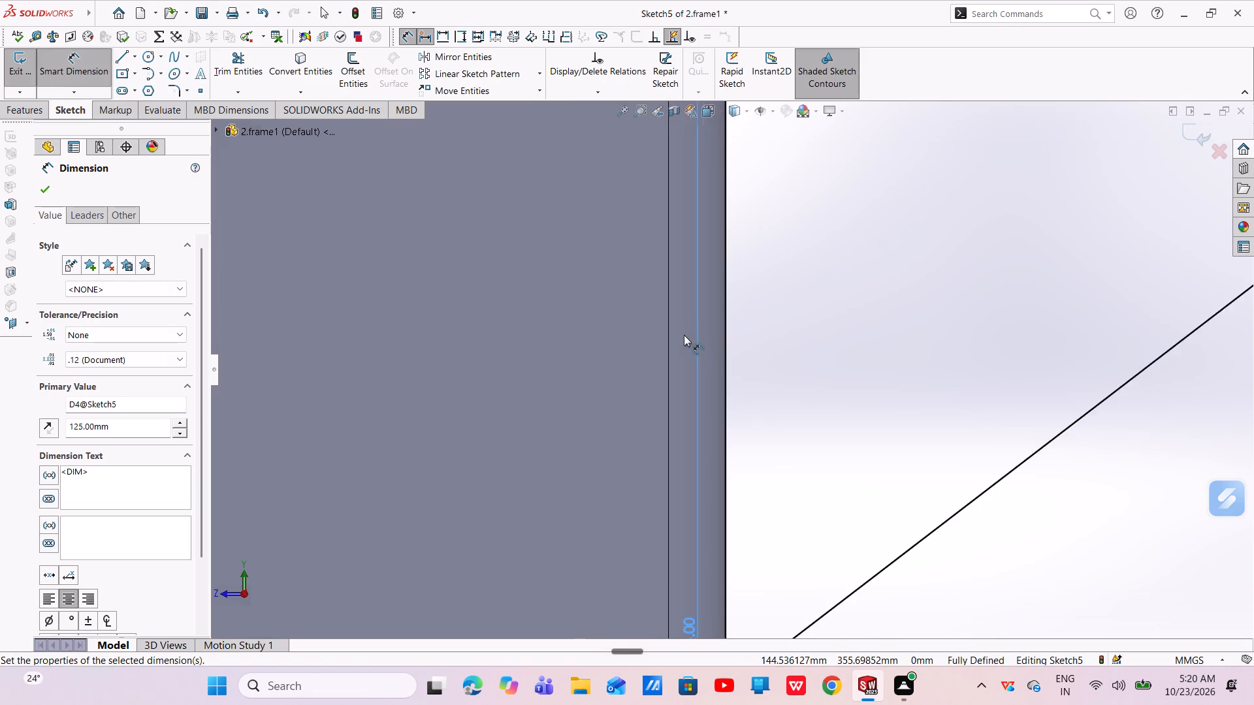
scroll(684, 335, "up", 6)
left_click_drag(709, 455, 701, 296)
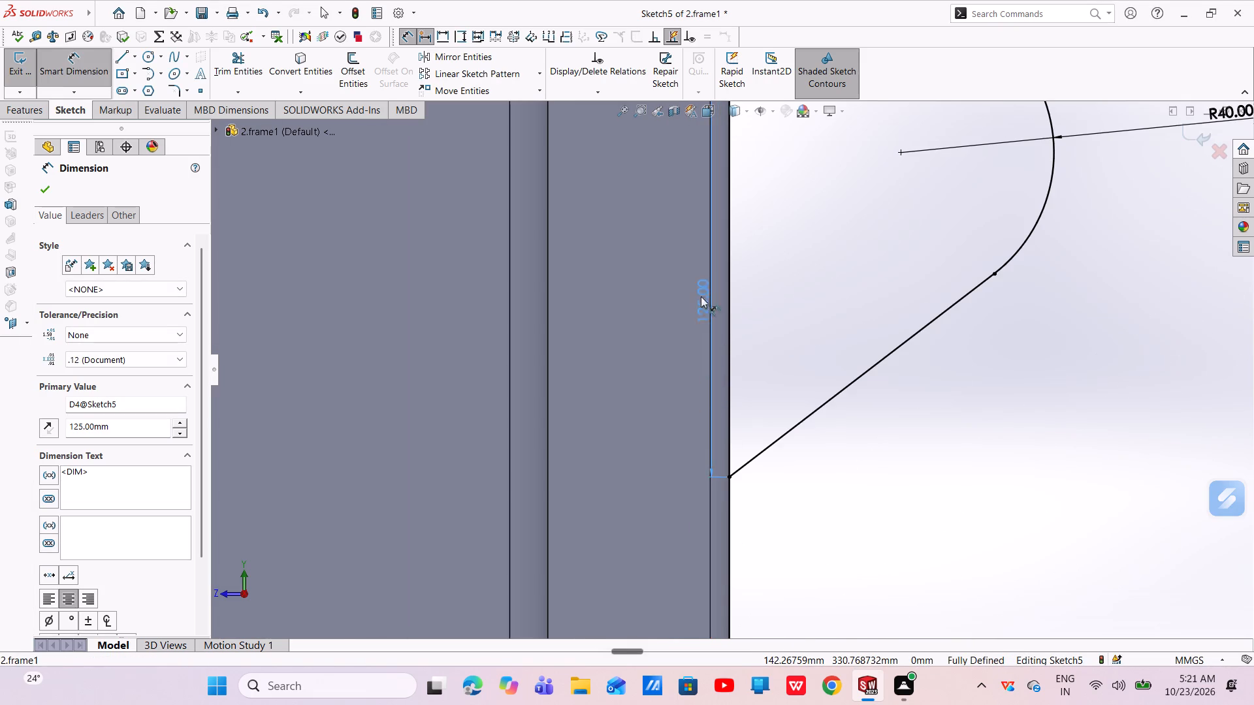
left_click_drag(701, 296, 698, 291)
left_click(691, 283)
right_click(734, 320)
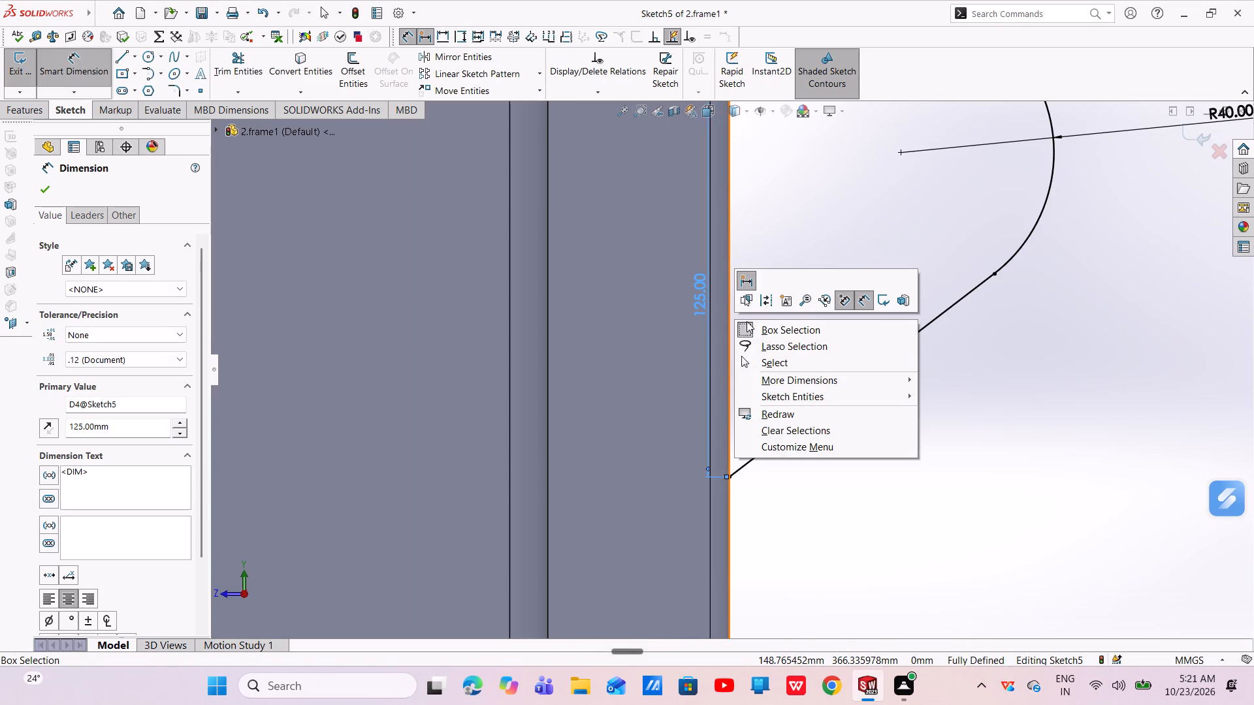
left_click(694, 365)
Sketch a circle about 29 mm in diameter centred on the lug profile's arc centre.
scroll(752, 295, "up", 4)
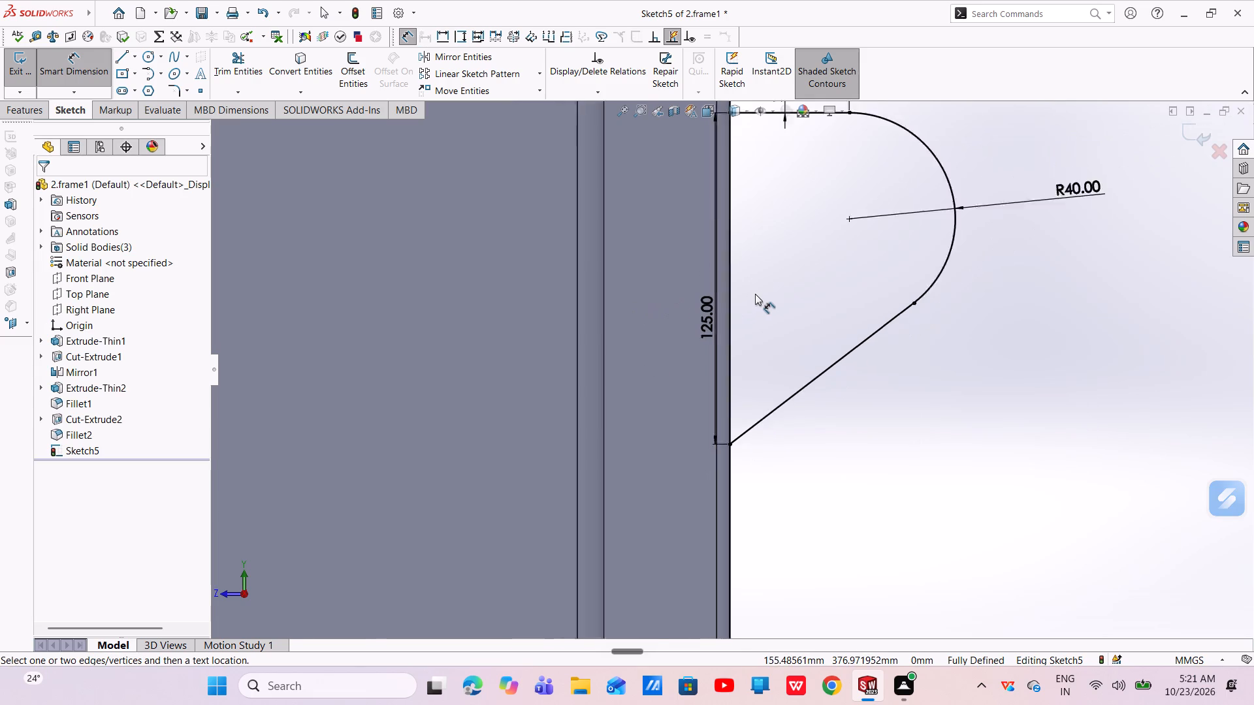
scroll(755, 294, "up", 1)
scroll(833, 259, "down", 3)
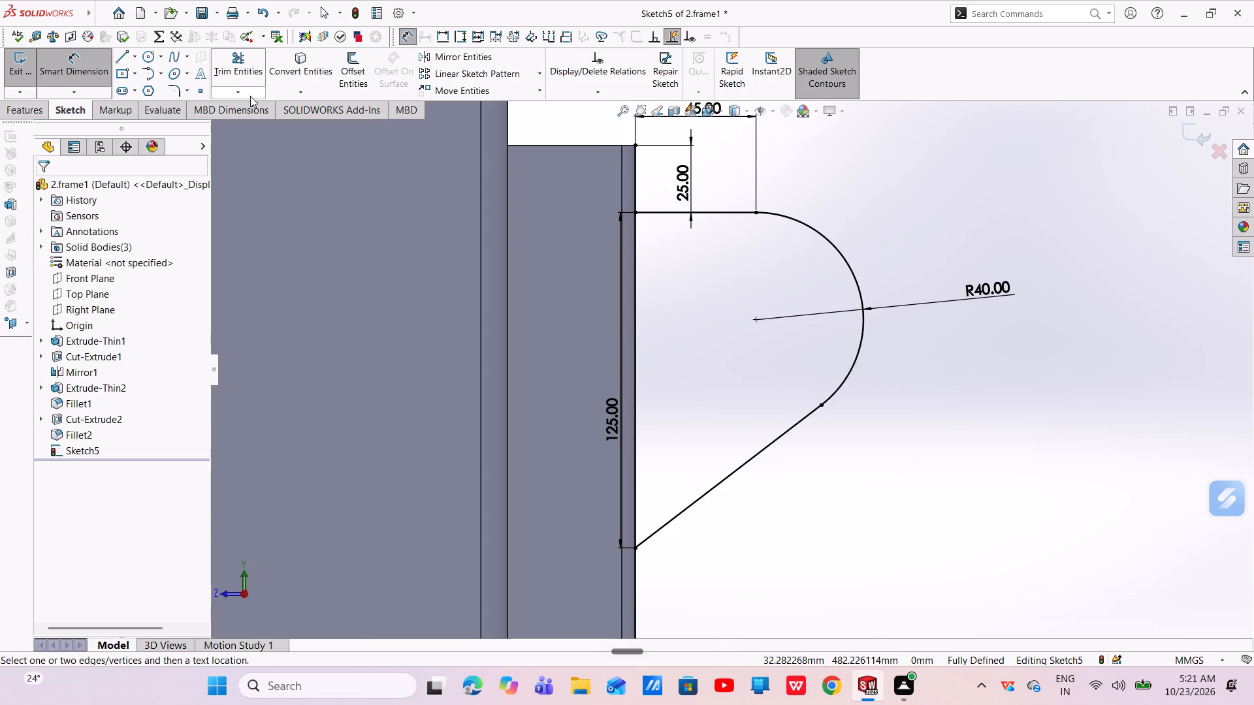
left_click(154, 52)
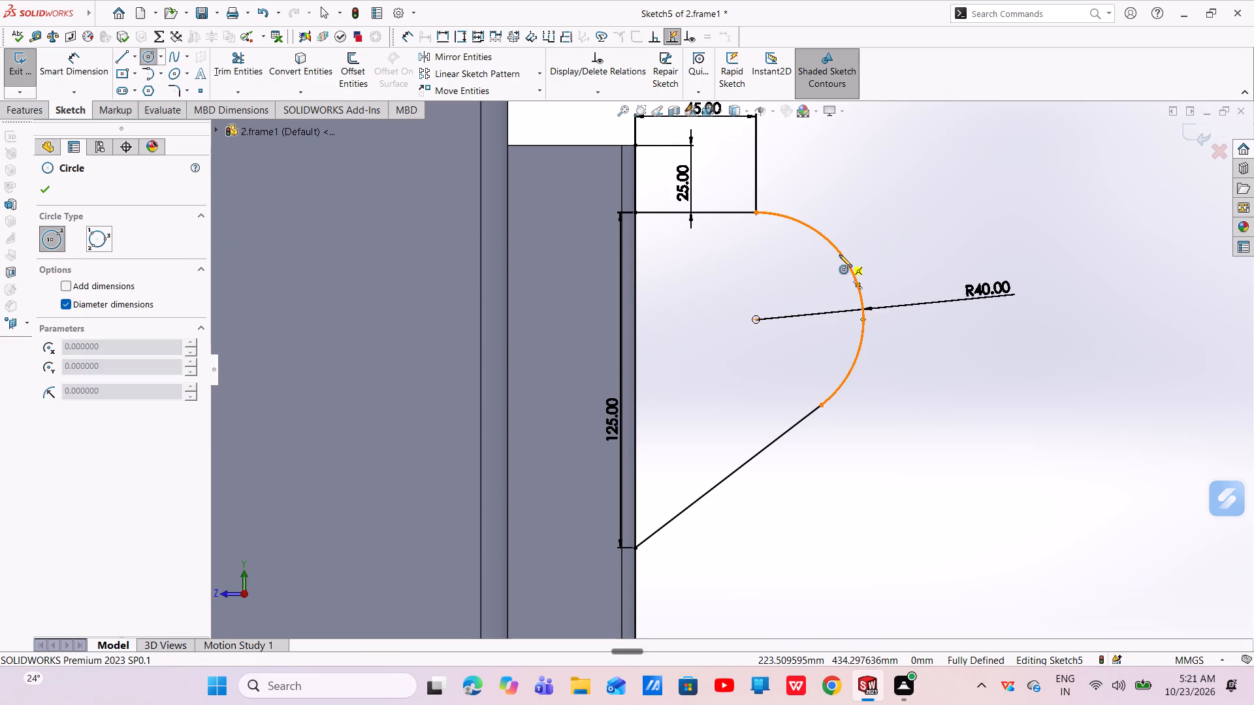
left_click(759, 321)
left_click(784, 346)
right_click(784, 346)
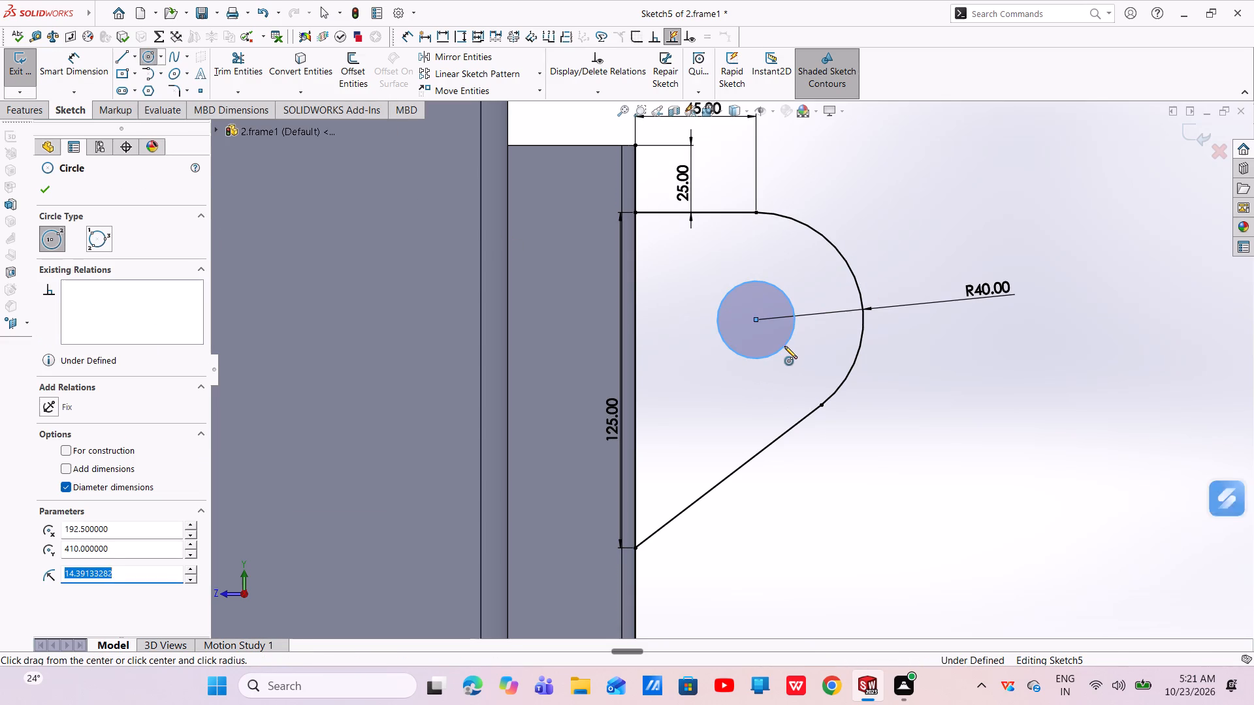
left_click(797, 362)
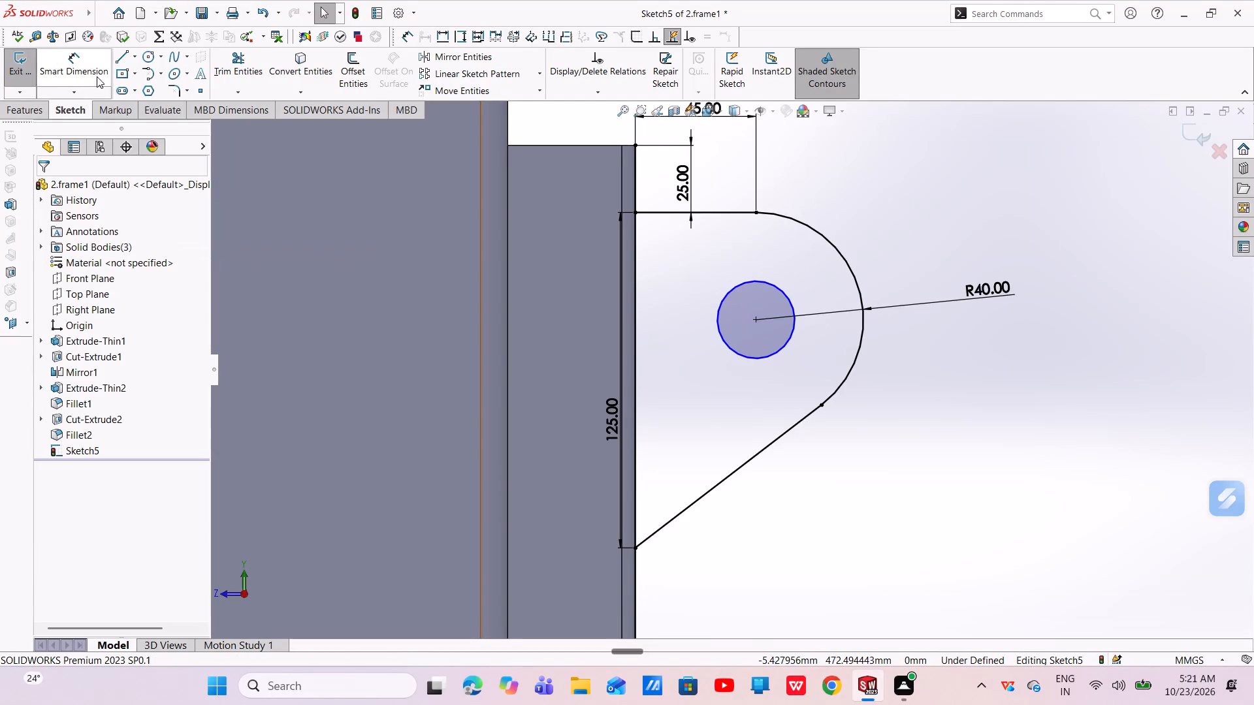
Dimension the circle's diameter as 30 mm.
left_click(84, 61)
left_click(758, 281)
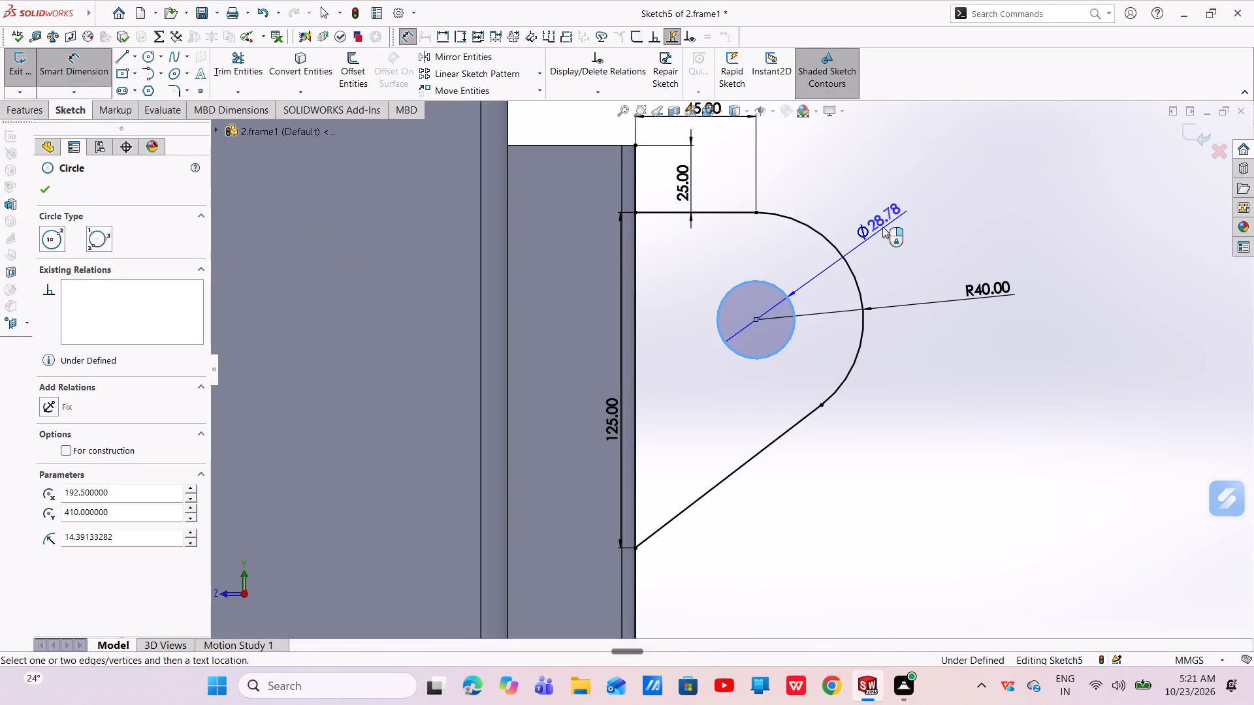
left_click(896, 213)
key("BackSpace")
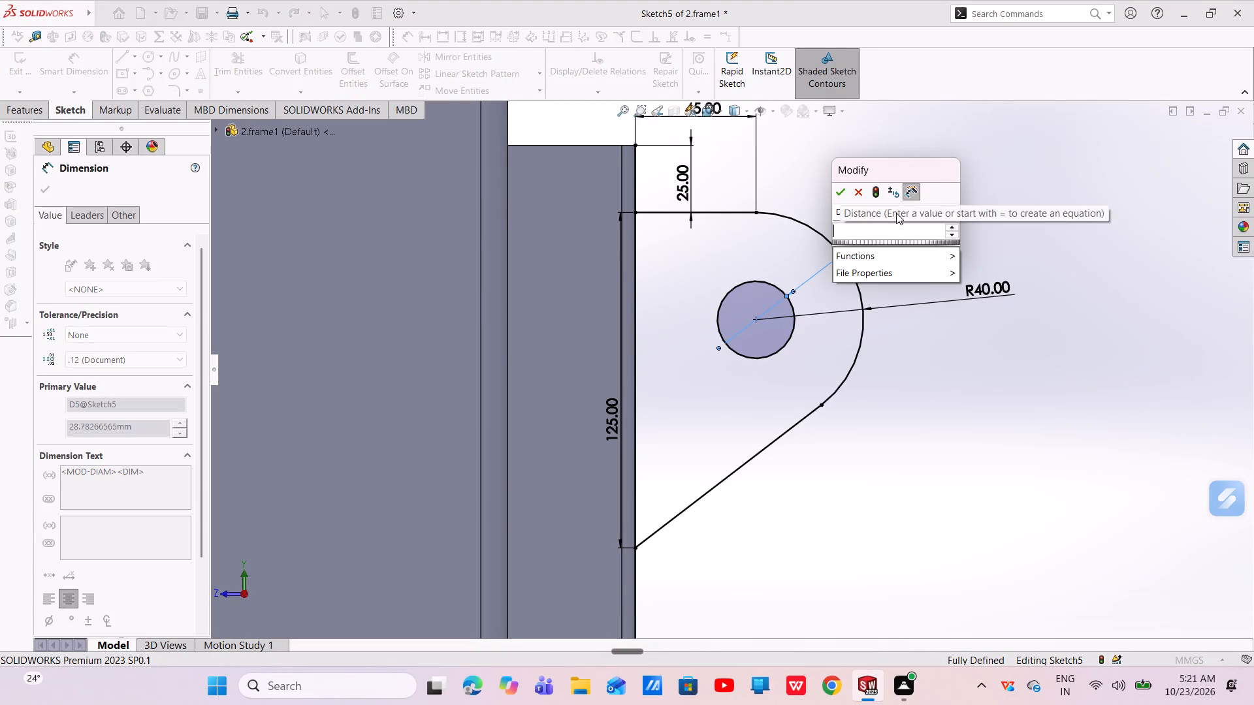
key("3")
key("0")
key("Return")
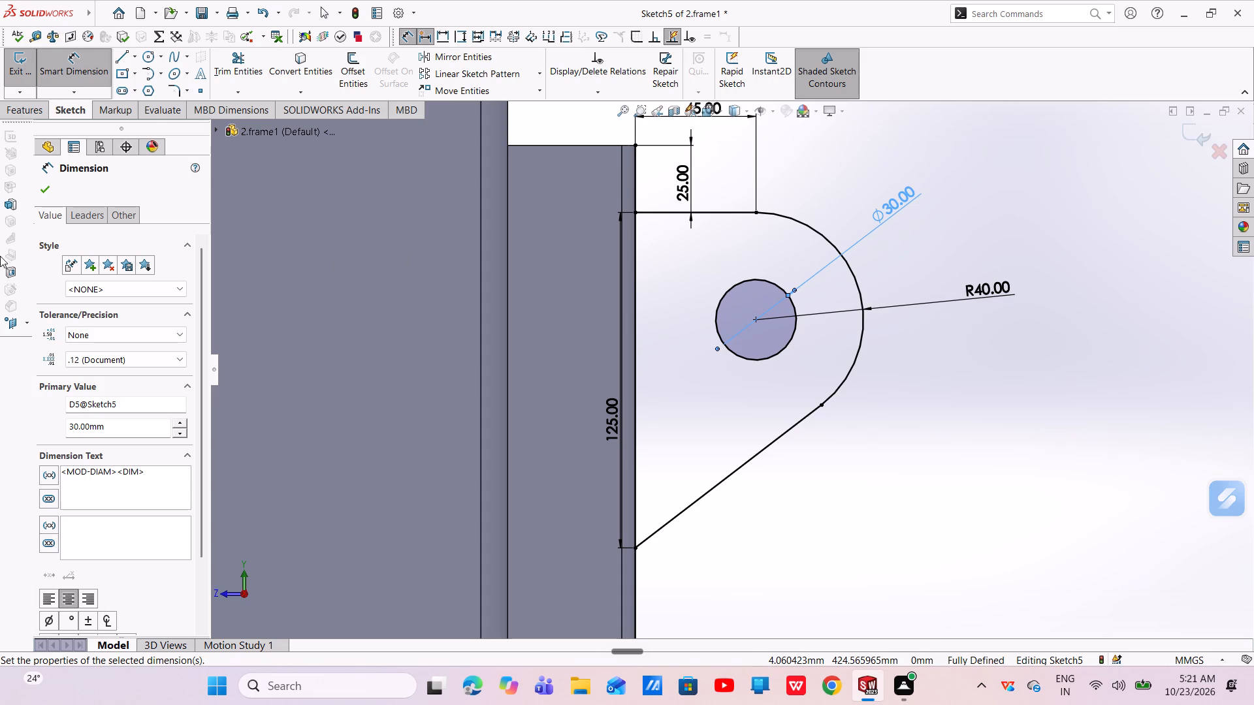
left_click(43, 185)
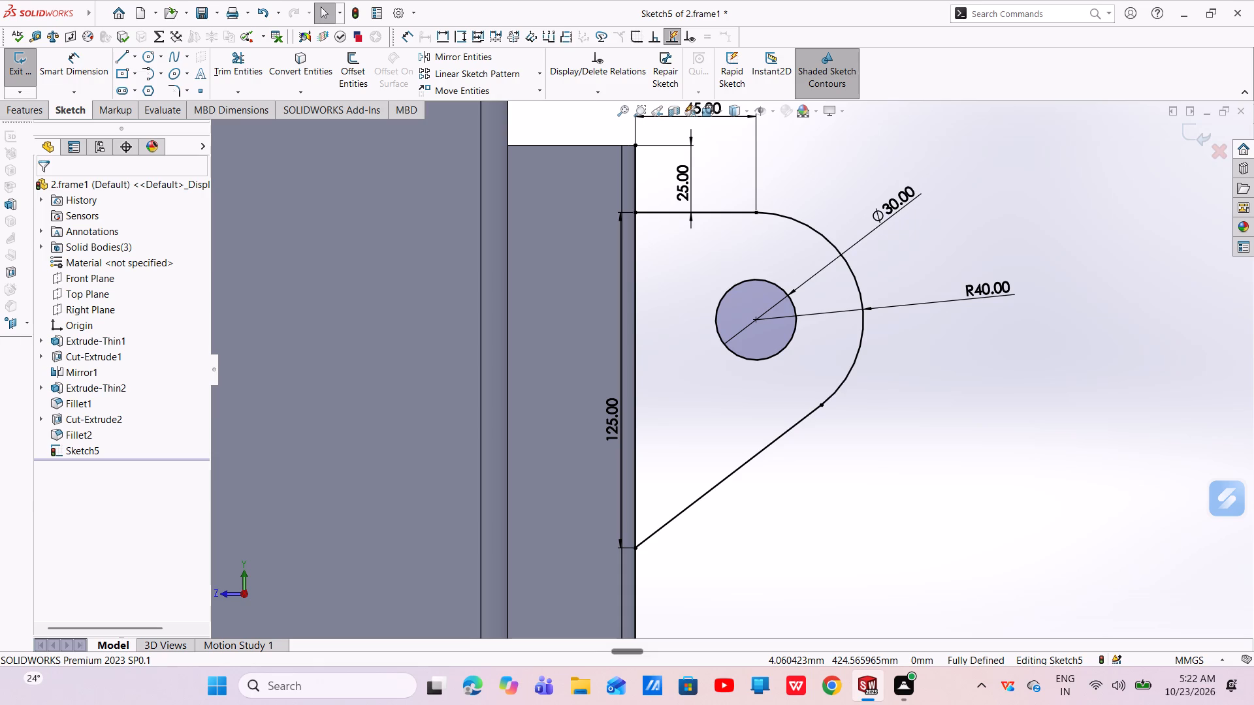
key("Escape")
key("Escape")
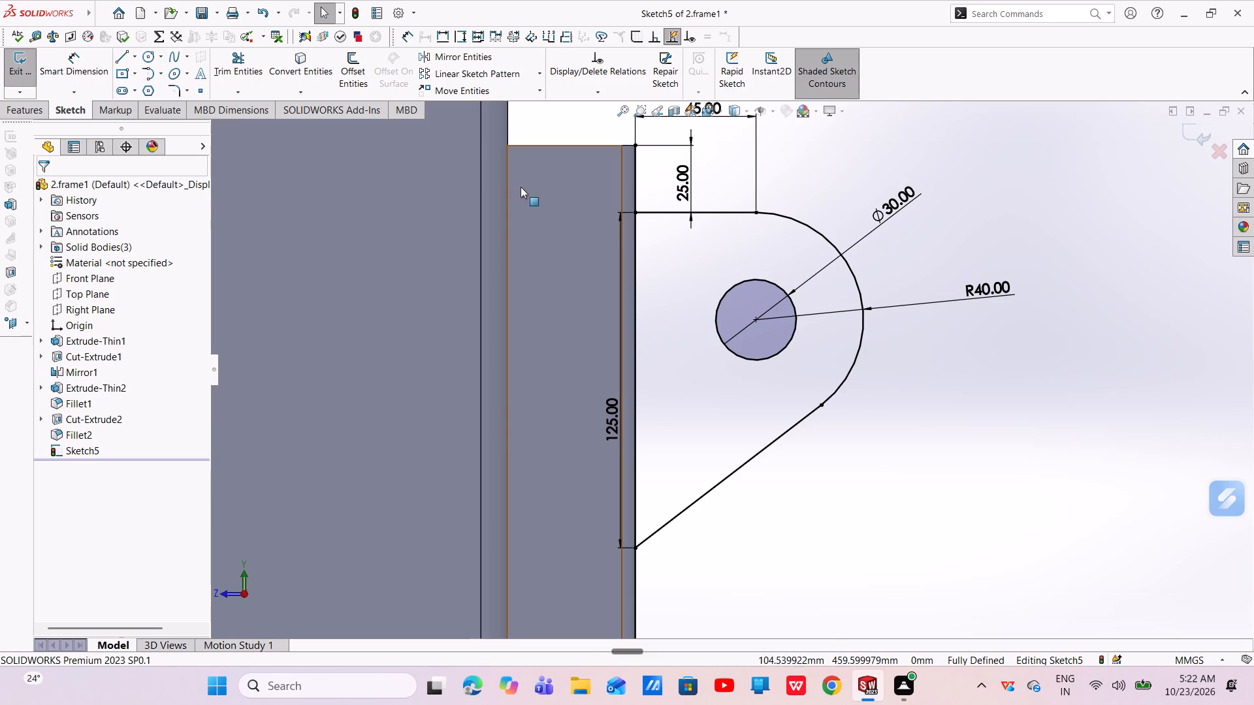
Delete the full-height vertical sketch line that runs along the flange edge.
left_click(634, 308)
right_click(634, 308)
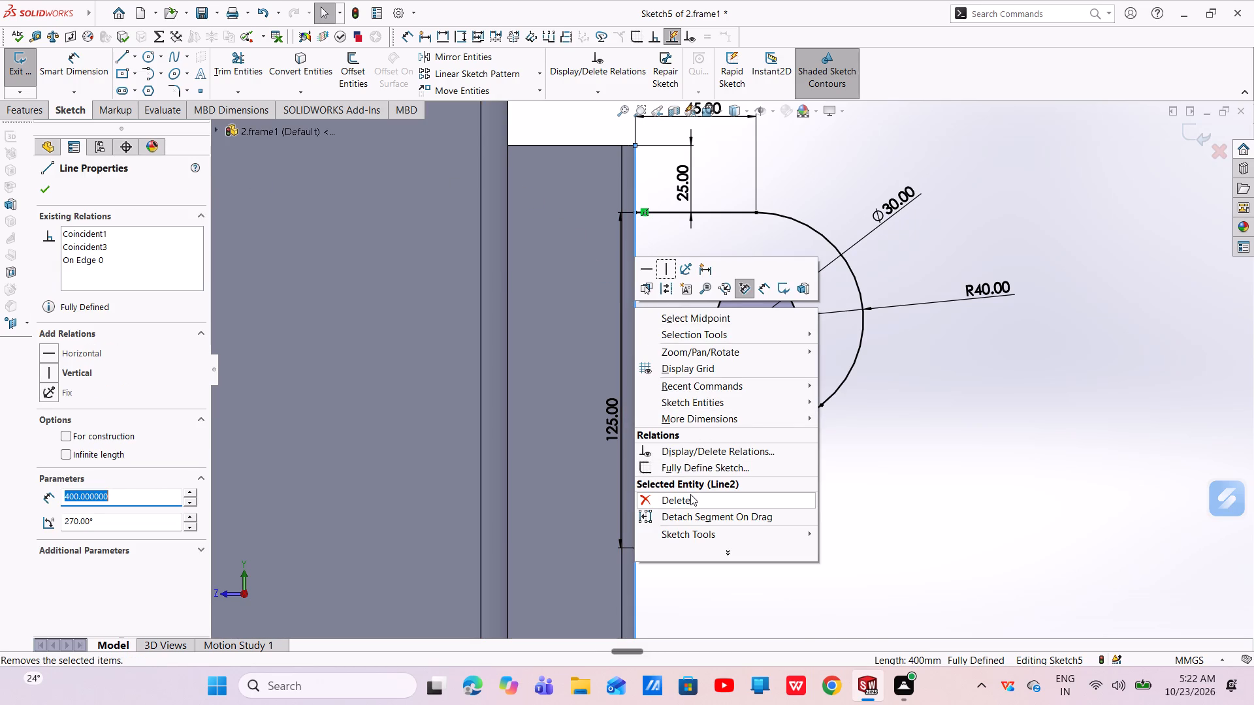
left_click(688, 494)
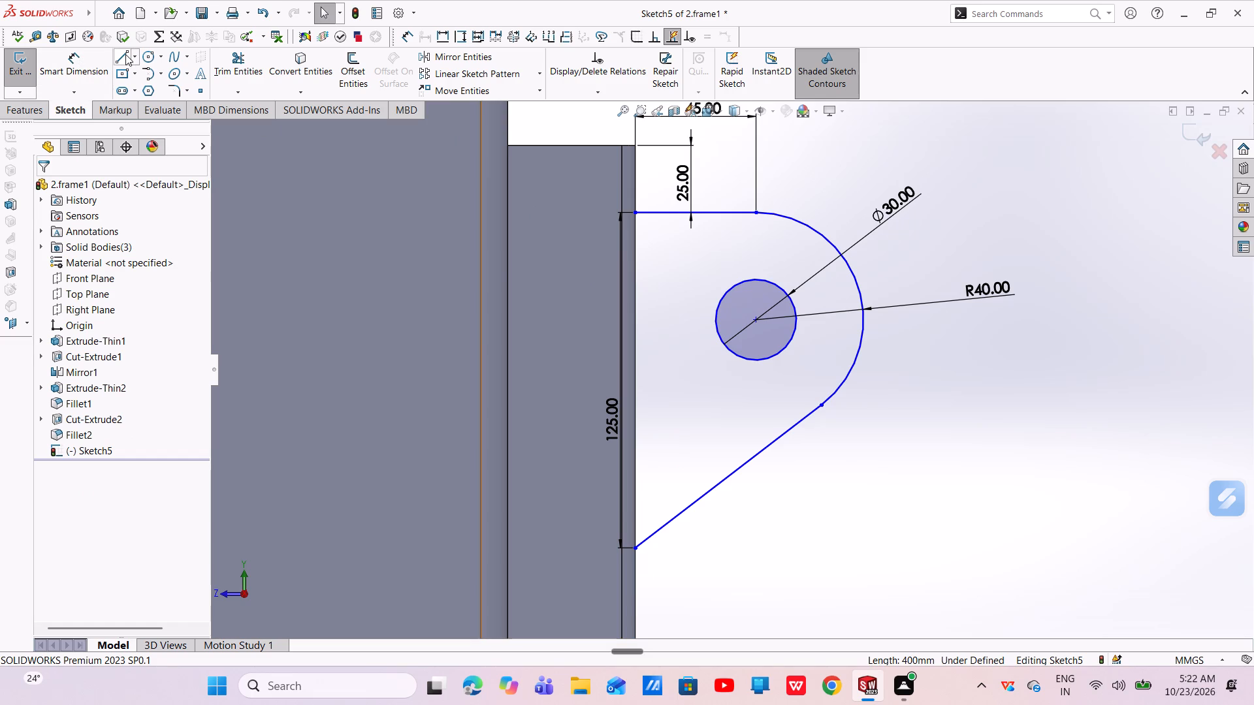
Close the lug profile with a vertical line along the flange edge between its upper and lower endpoints.
left_click(125, 54)
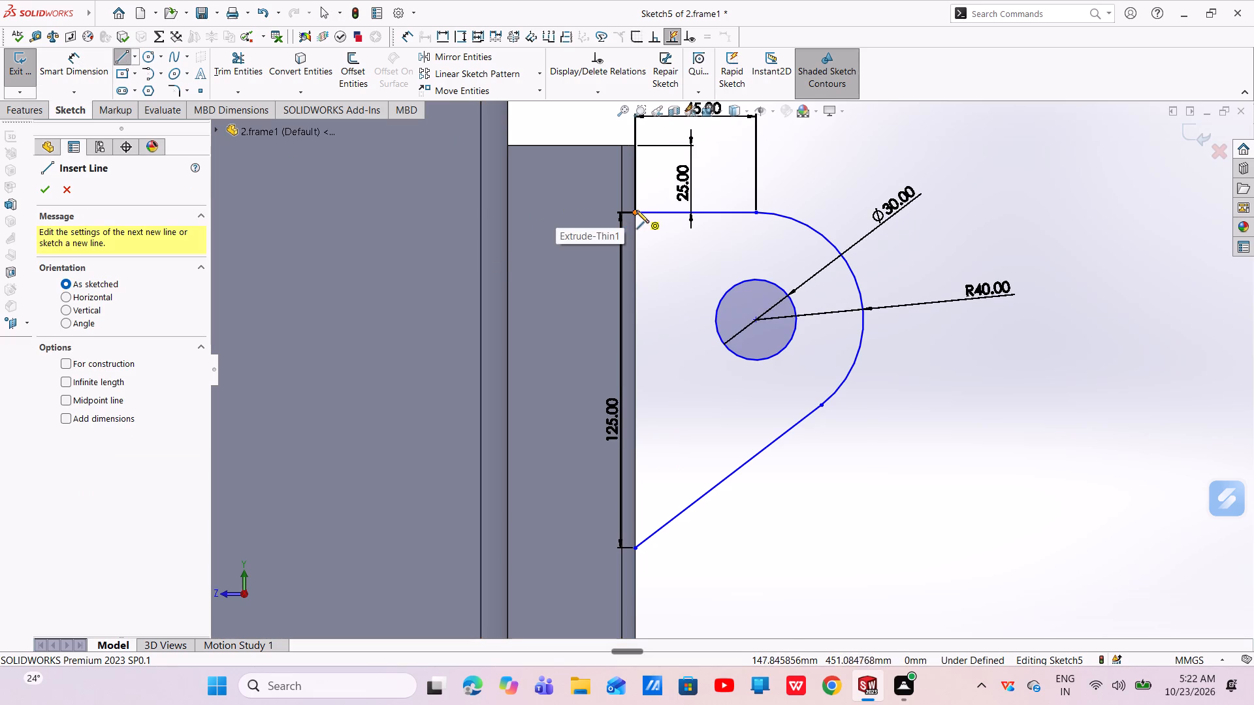
left_click(637, 215)
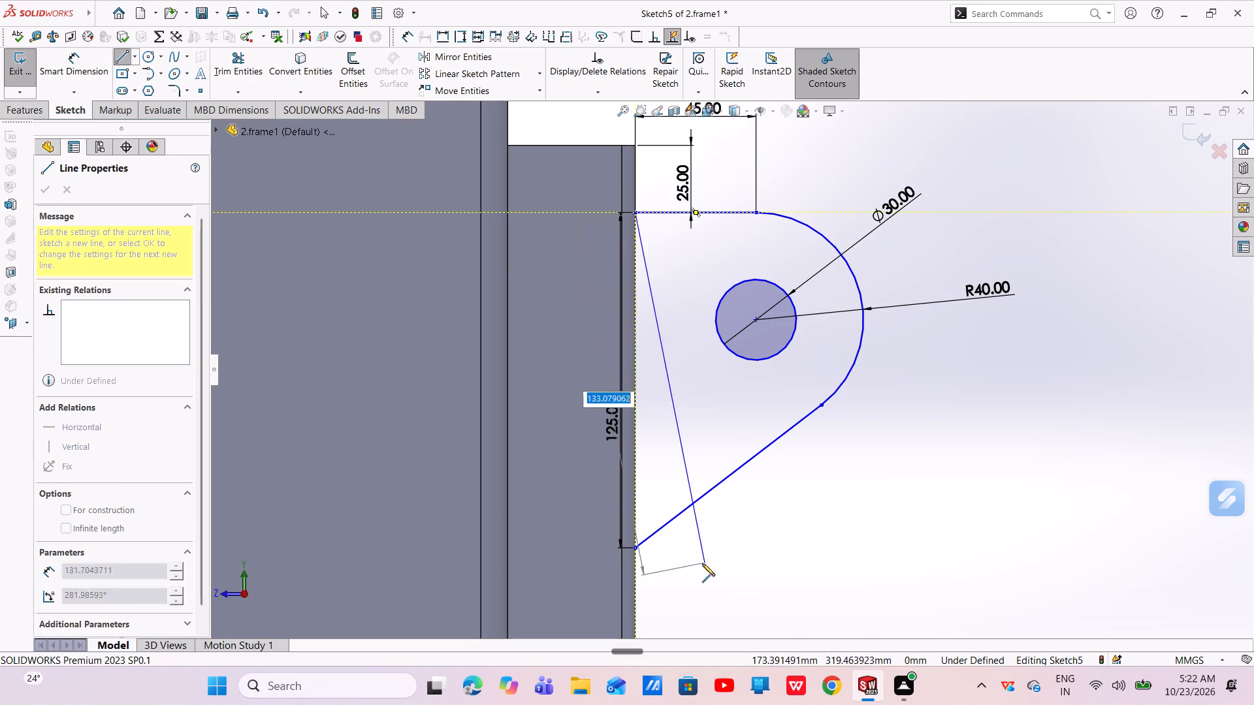
left_click(634, 546)
right_click(635, 546)
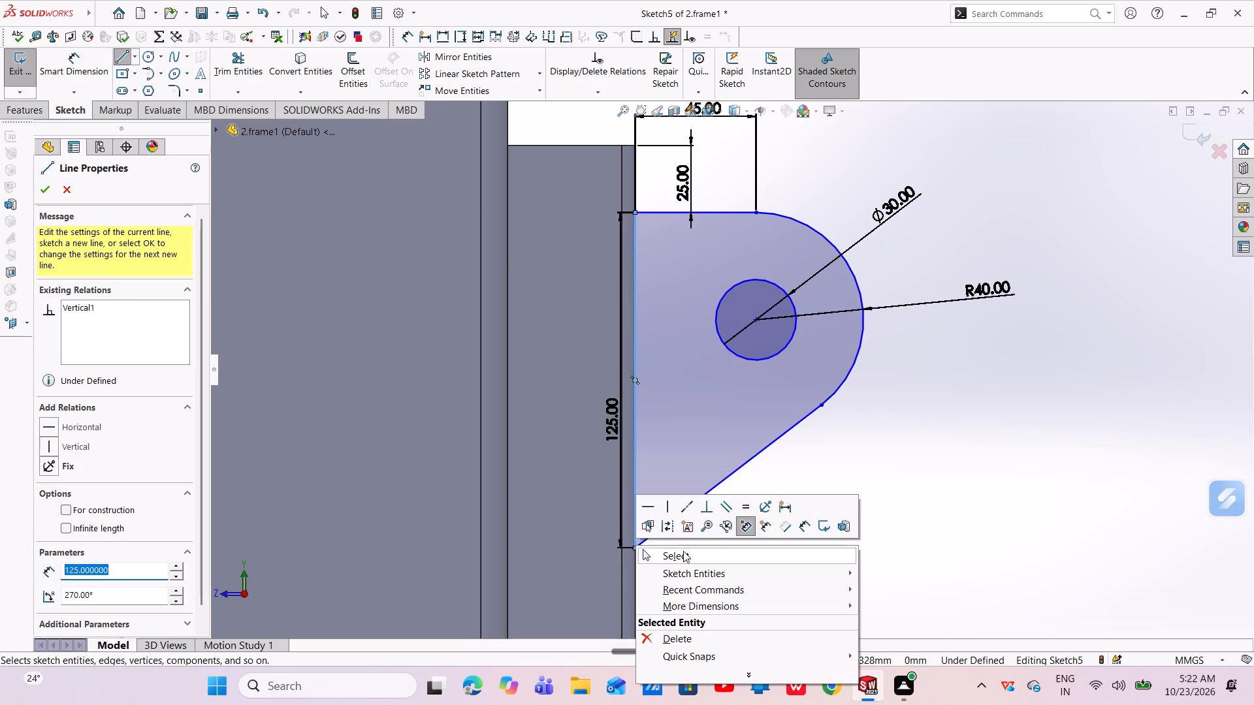
left_click(688, 546)
key("Escape")
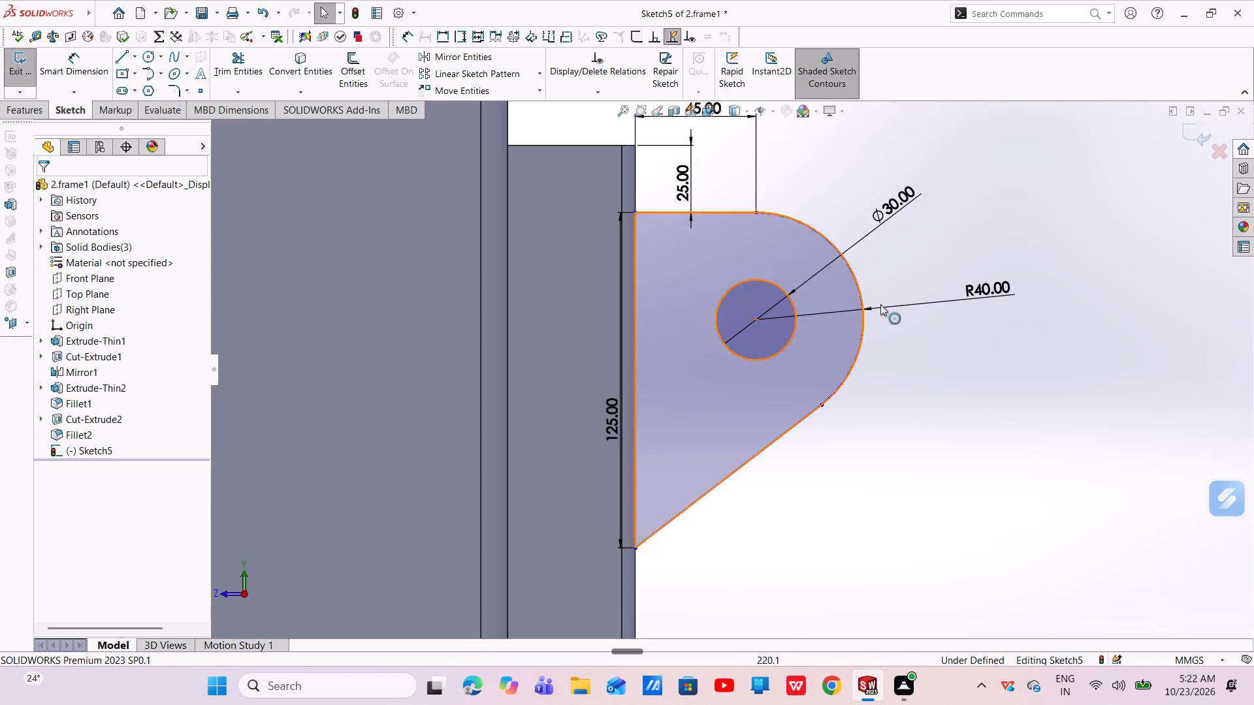
Set the lug arc's radius to 35 mm and exit the sketch.
double_click(976, 290)
key("BackSpace")
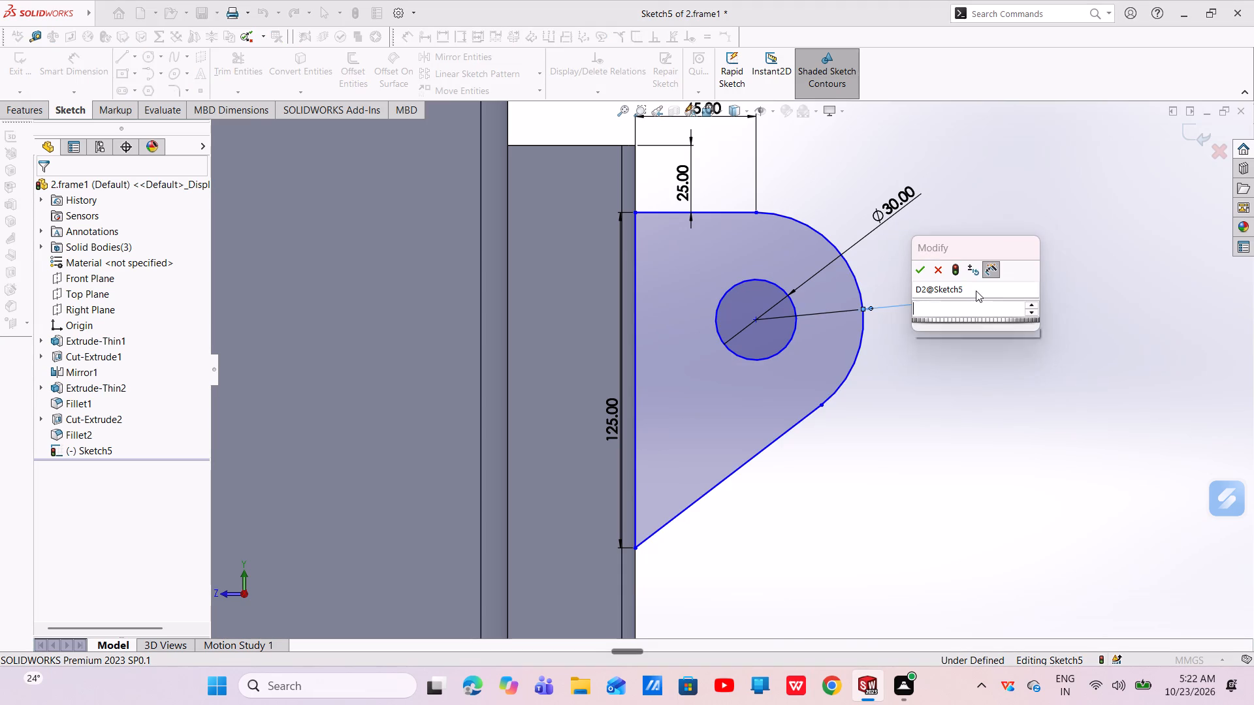
type("35")
key("Return")
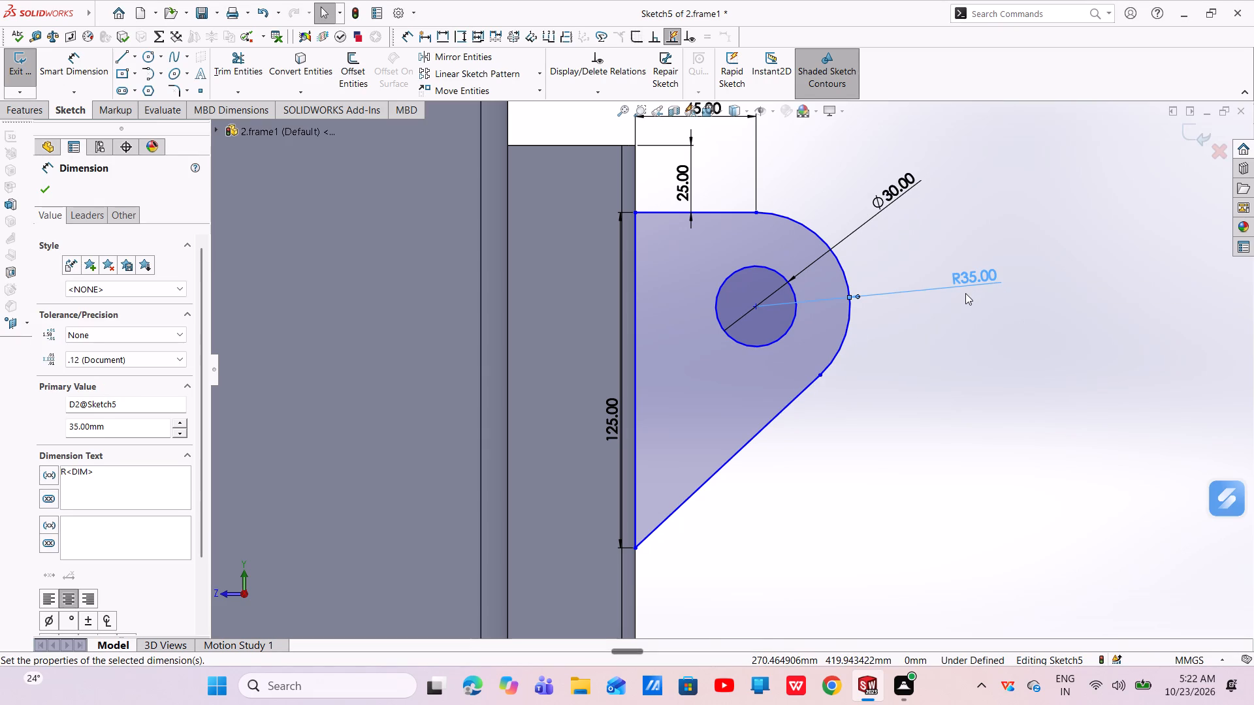
left_click(1209, 137)
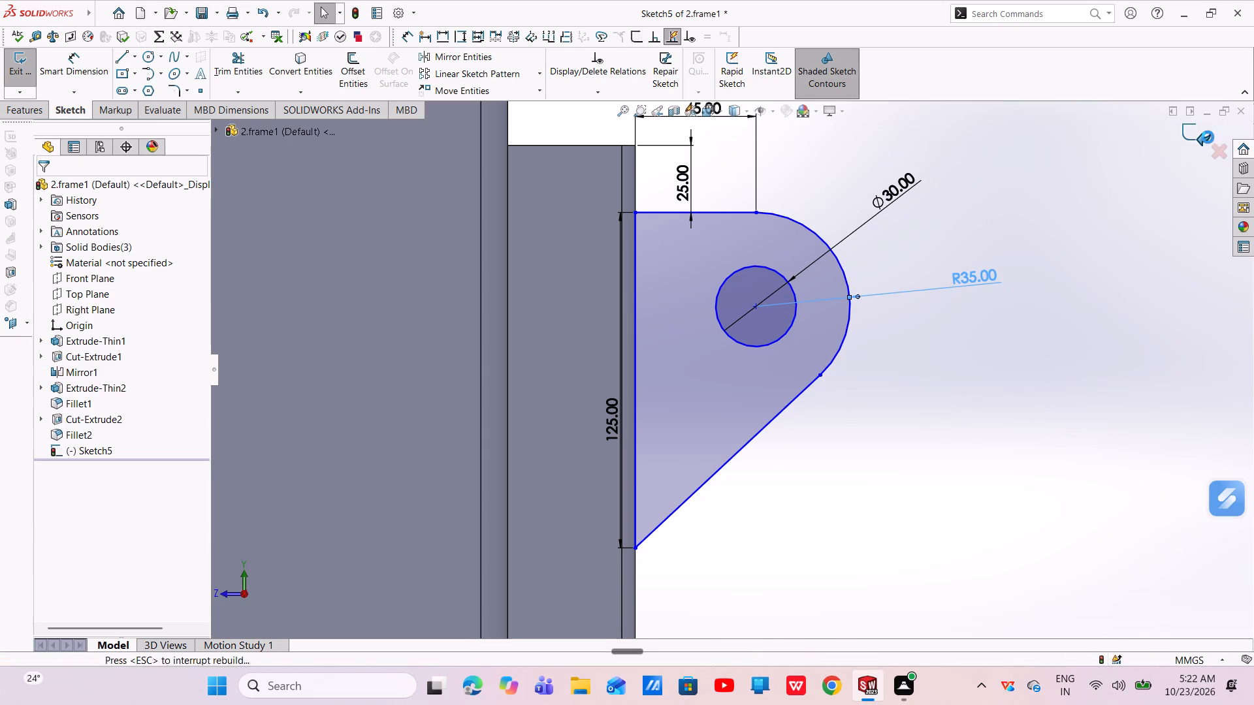
Extrude the lug sketch 10 mm deep, starting at a 50 mm offset from the sketch plane, with offset and extrusion directions reversed.
left_click(25, 68)
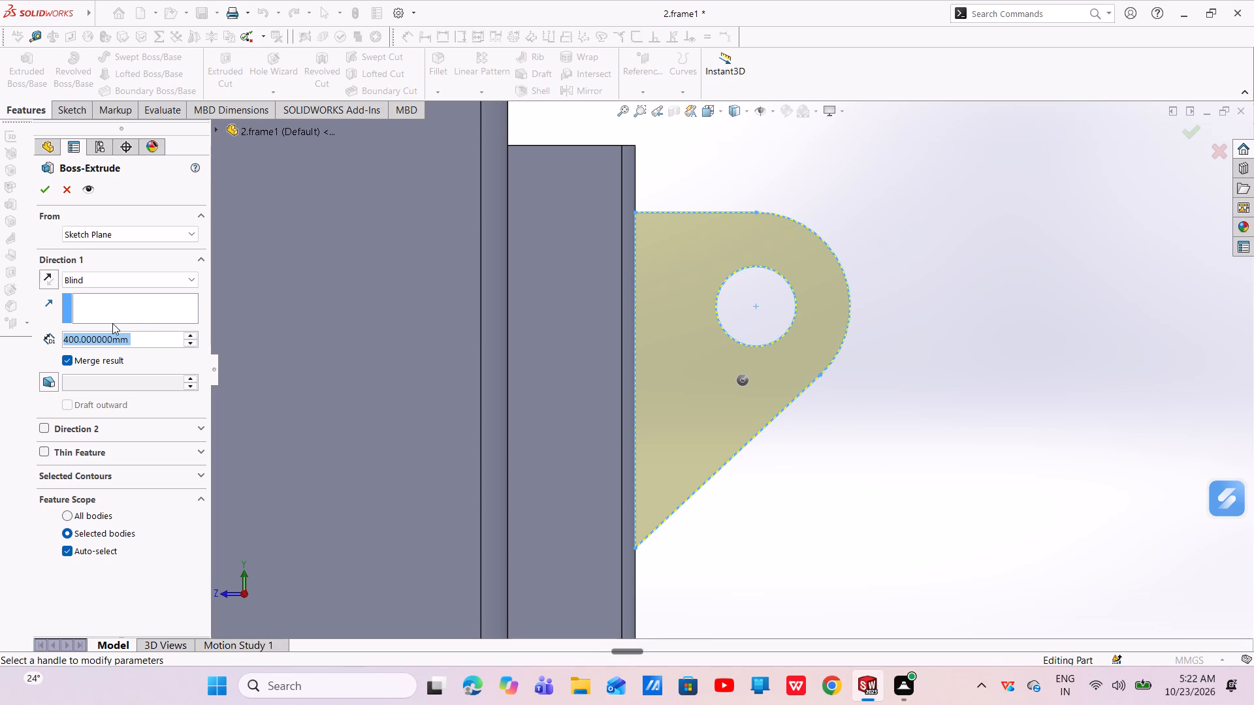
key("BackSpace")
type("10")
key("Return")
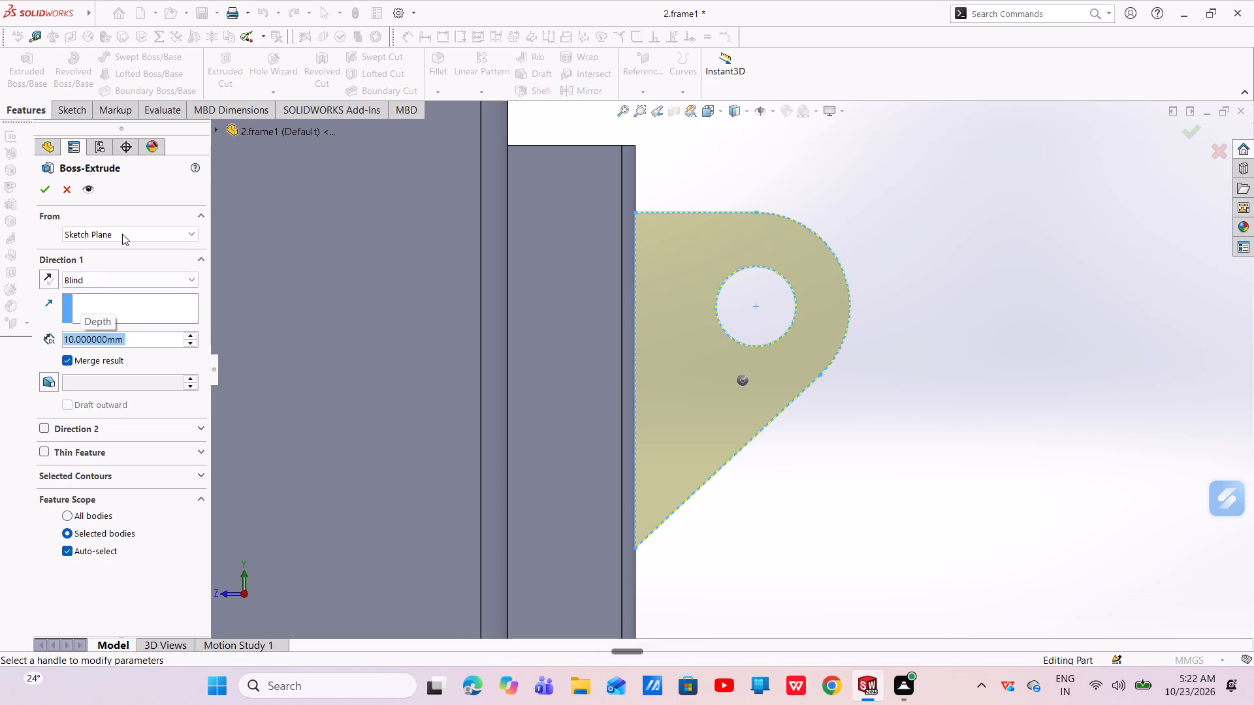
left_click(122, 233)
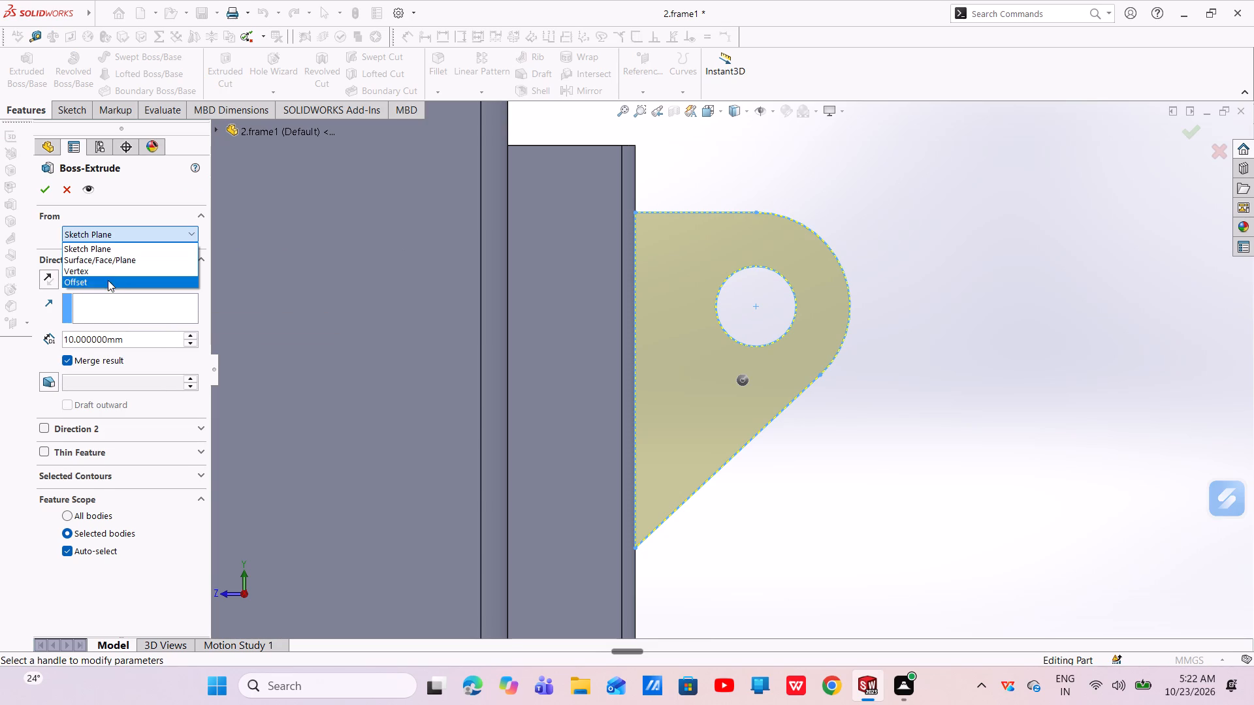
left_click(108, 280)
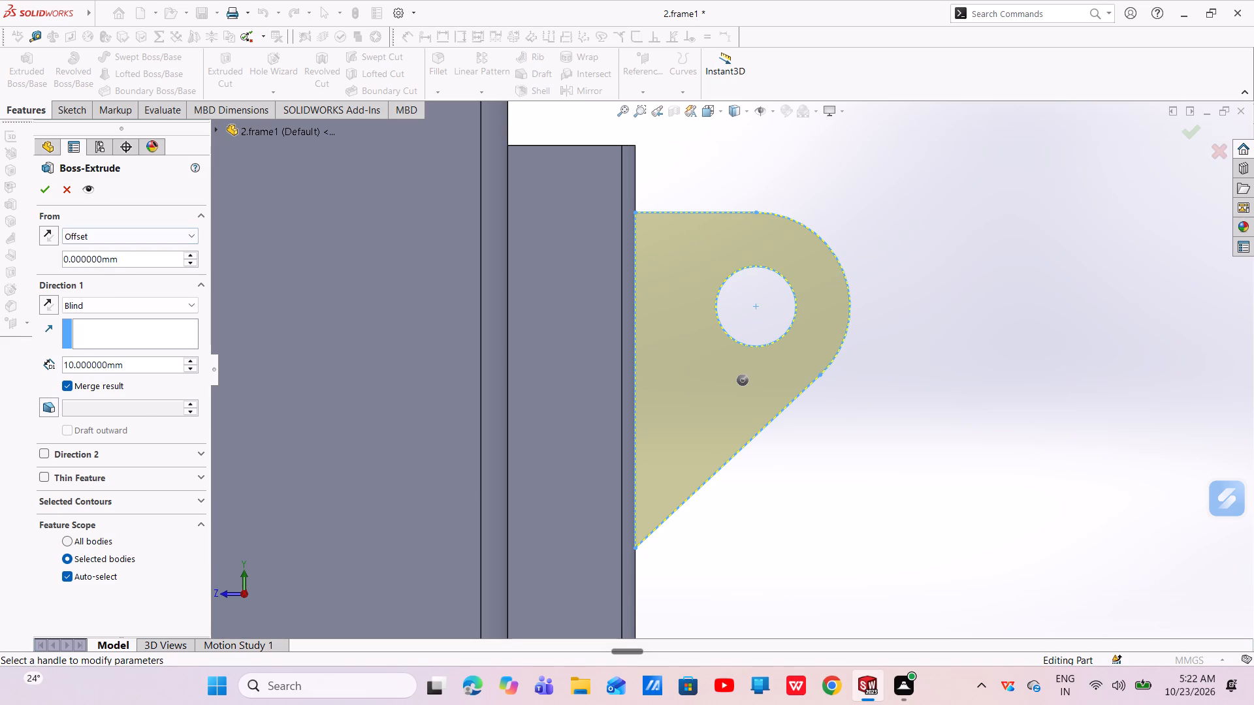
left_click_drag(137, 247, 59, 274)
left_click_drag(120, 255, 39, 283)
key("BackSpace")
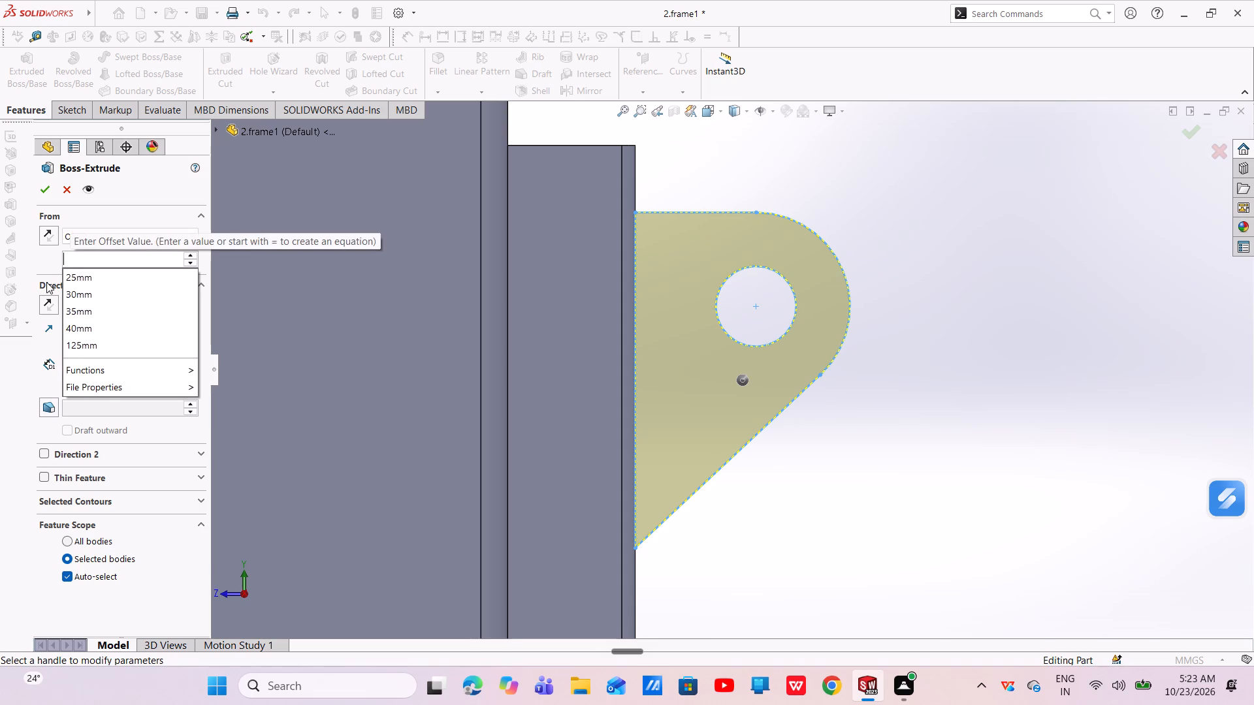
type("50")
key("Return")
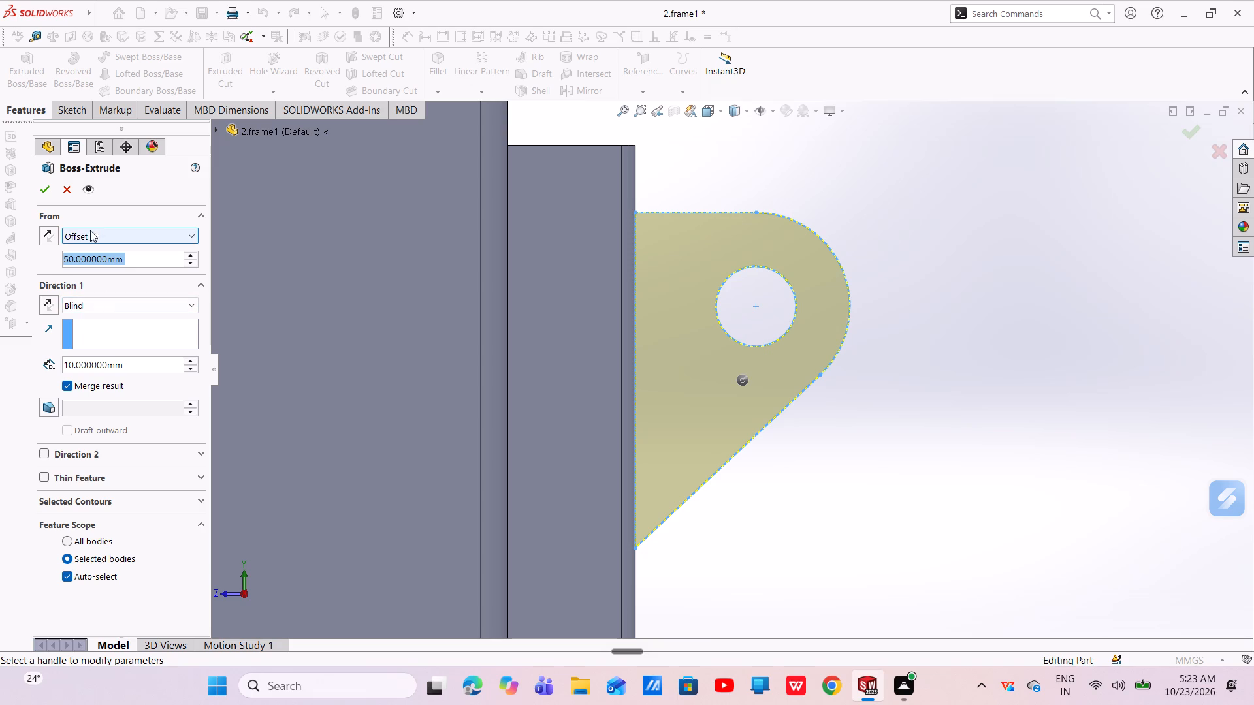
left_click(51, 230)
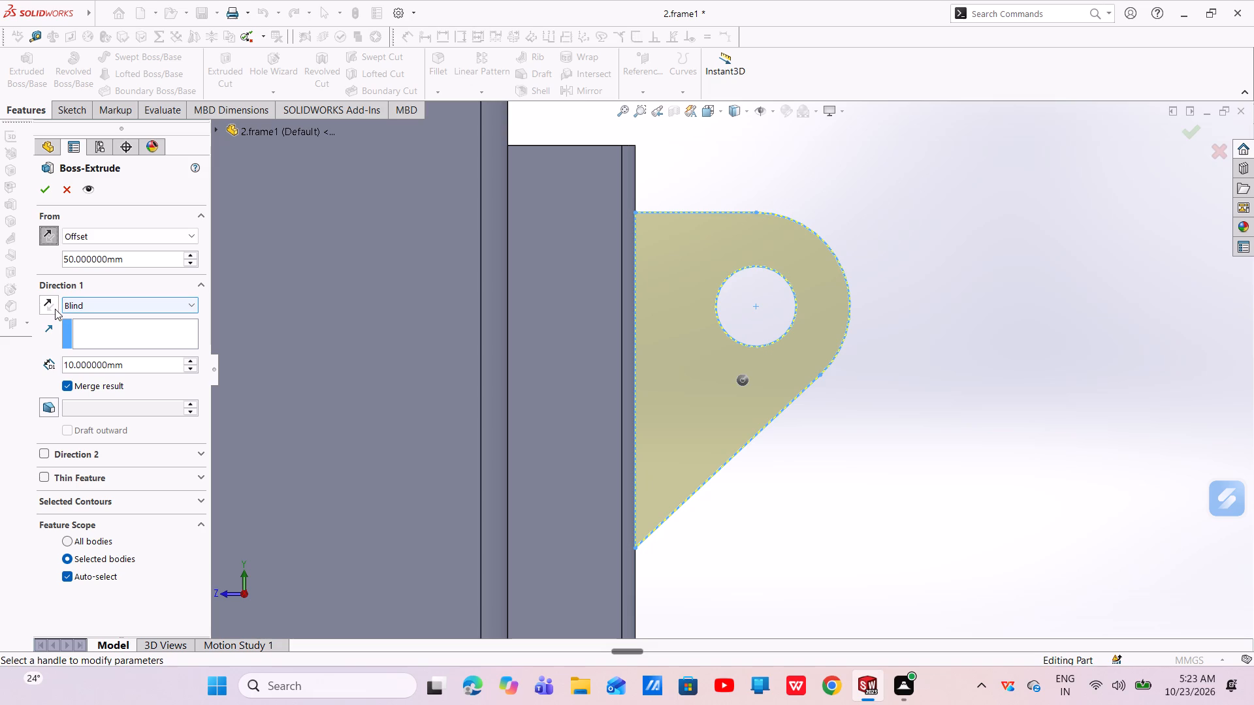
left_click(54, 308)
scroll(634, 347, "up", 3)
middle_click_drag(628, 347, 556, 368)
left_click(43, 183)
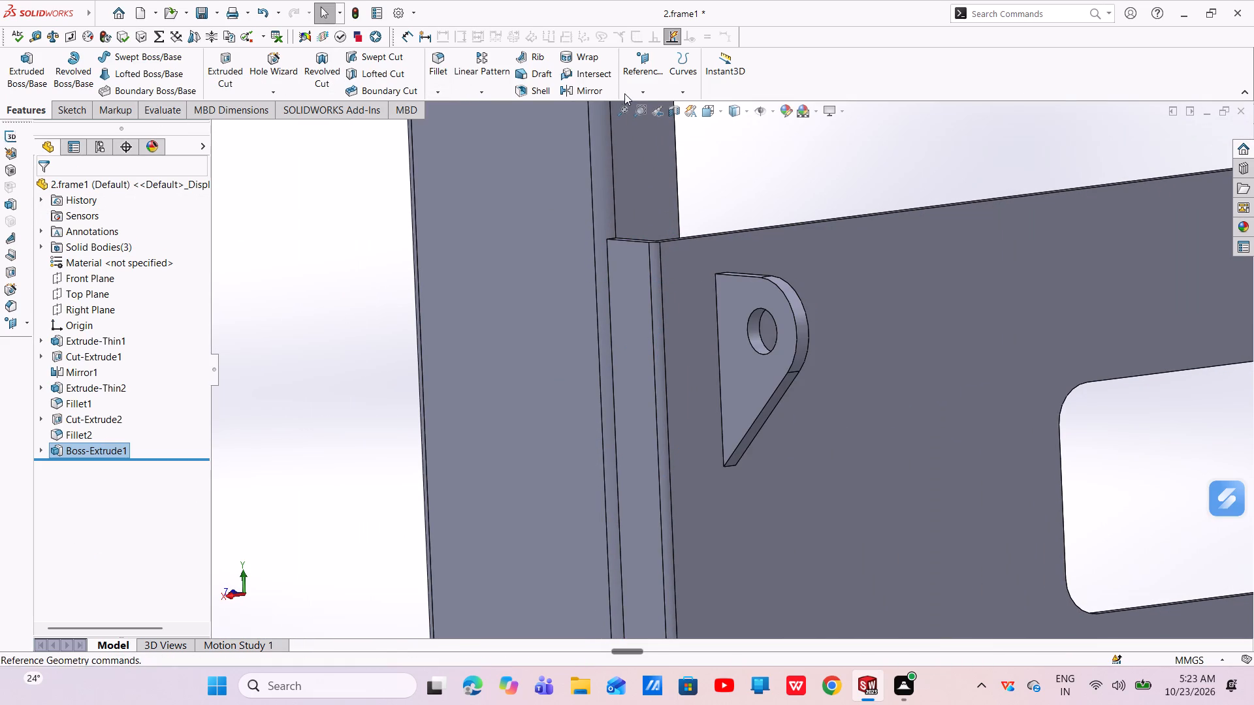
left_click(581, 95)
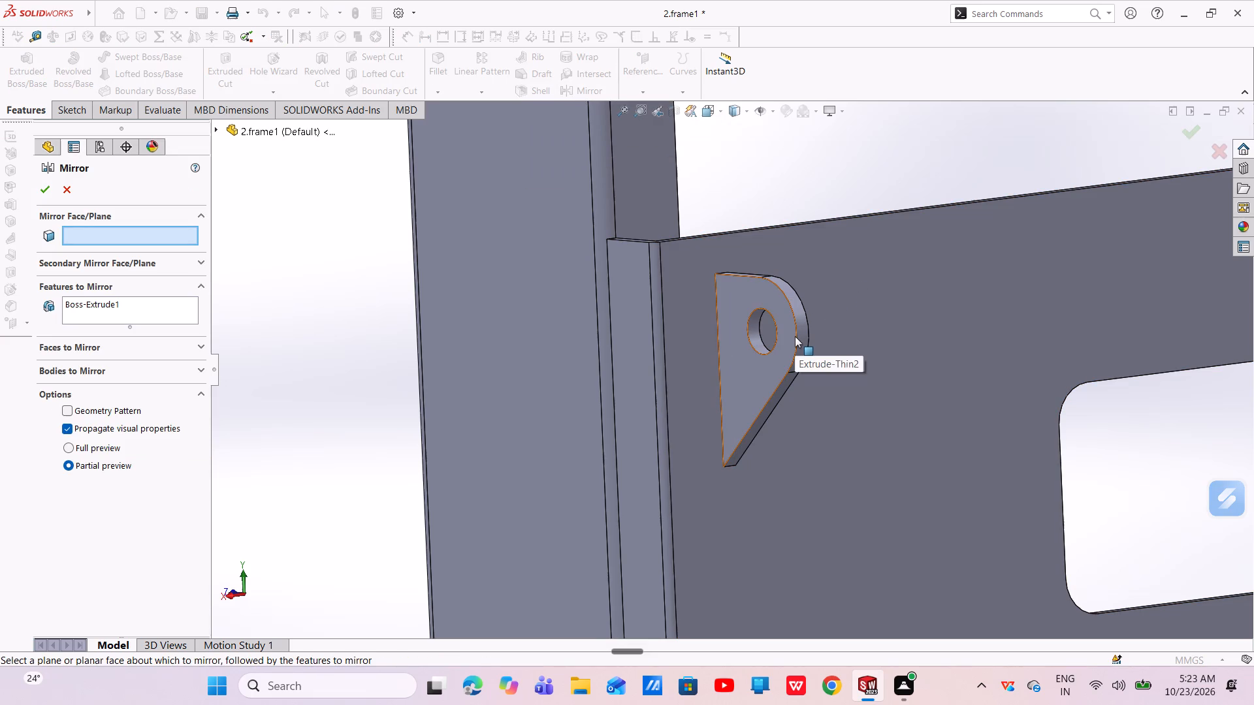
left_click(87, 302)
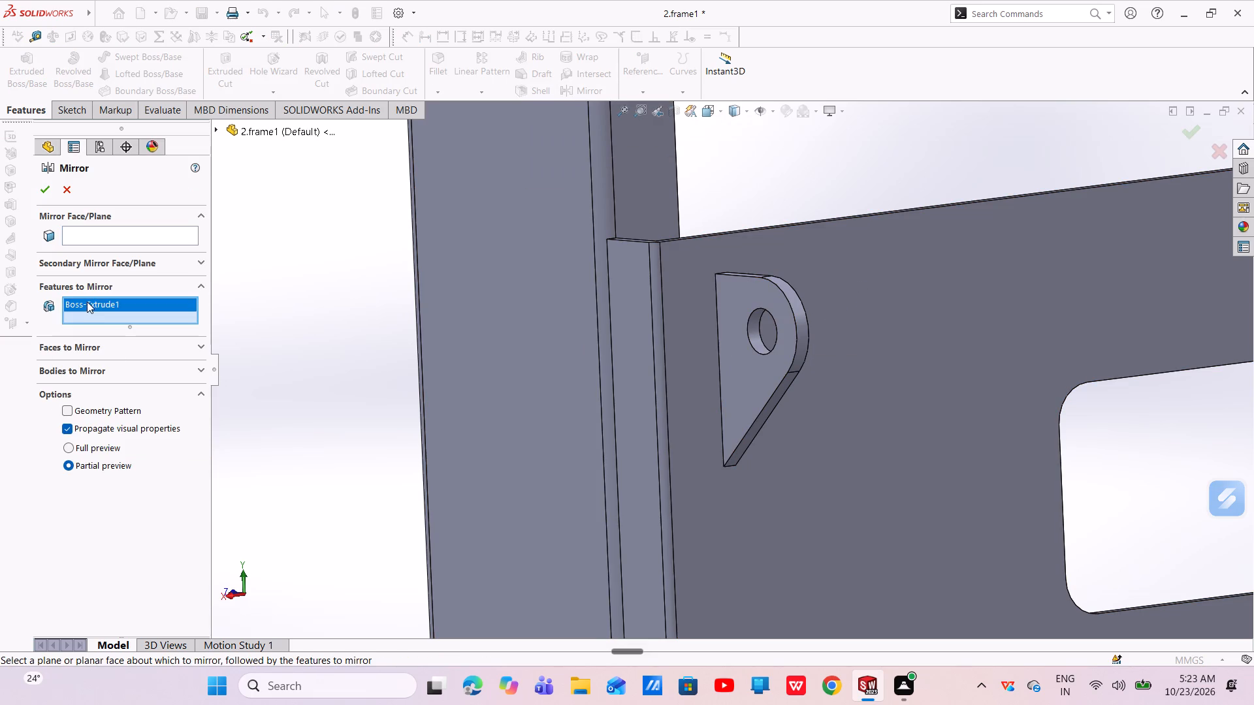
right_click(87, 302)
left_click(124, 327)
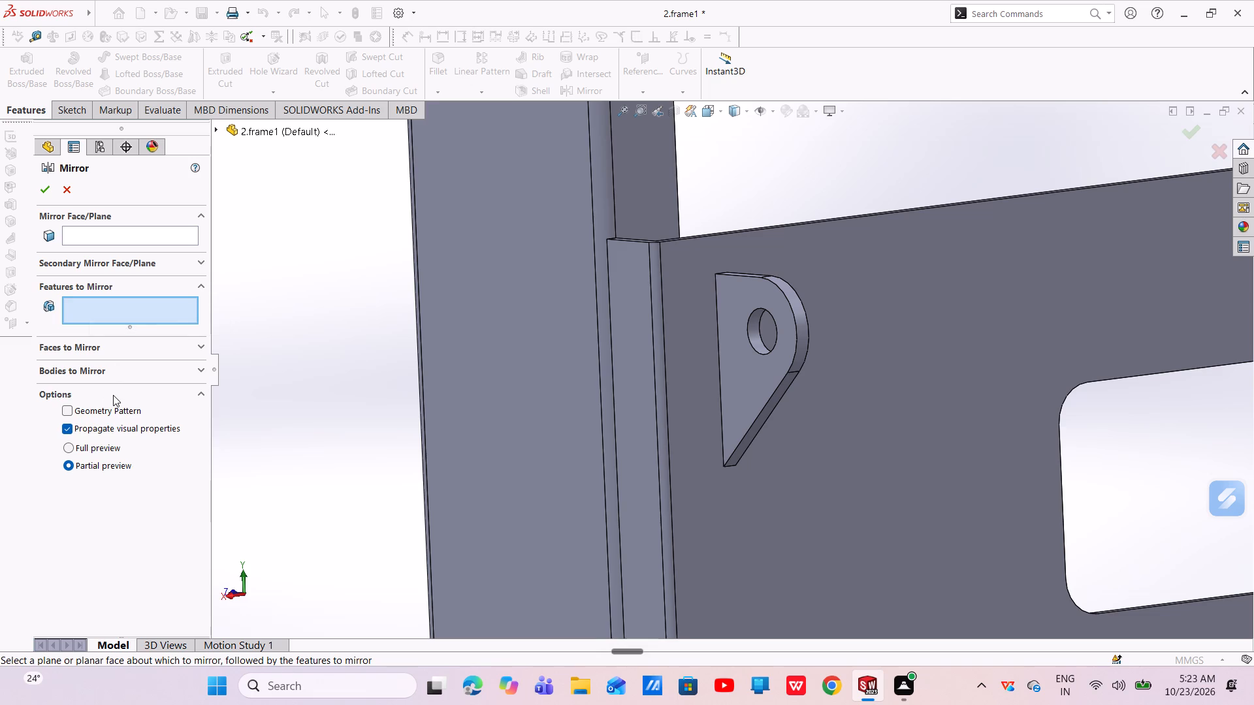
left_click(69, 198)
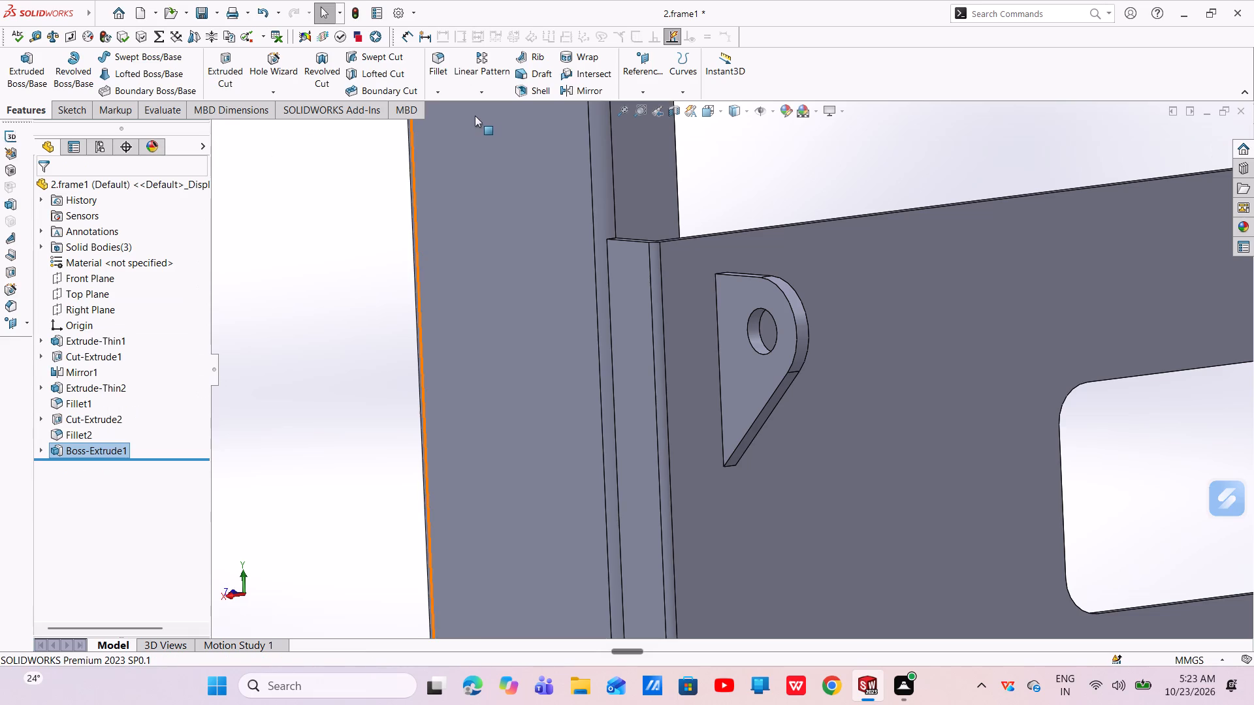
Create a linear pattern of the lug along the plate's long upper edge with 2 instances spaced 45 mm apart.
left_click(824, 219)
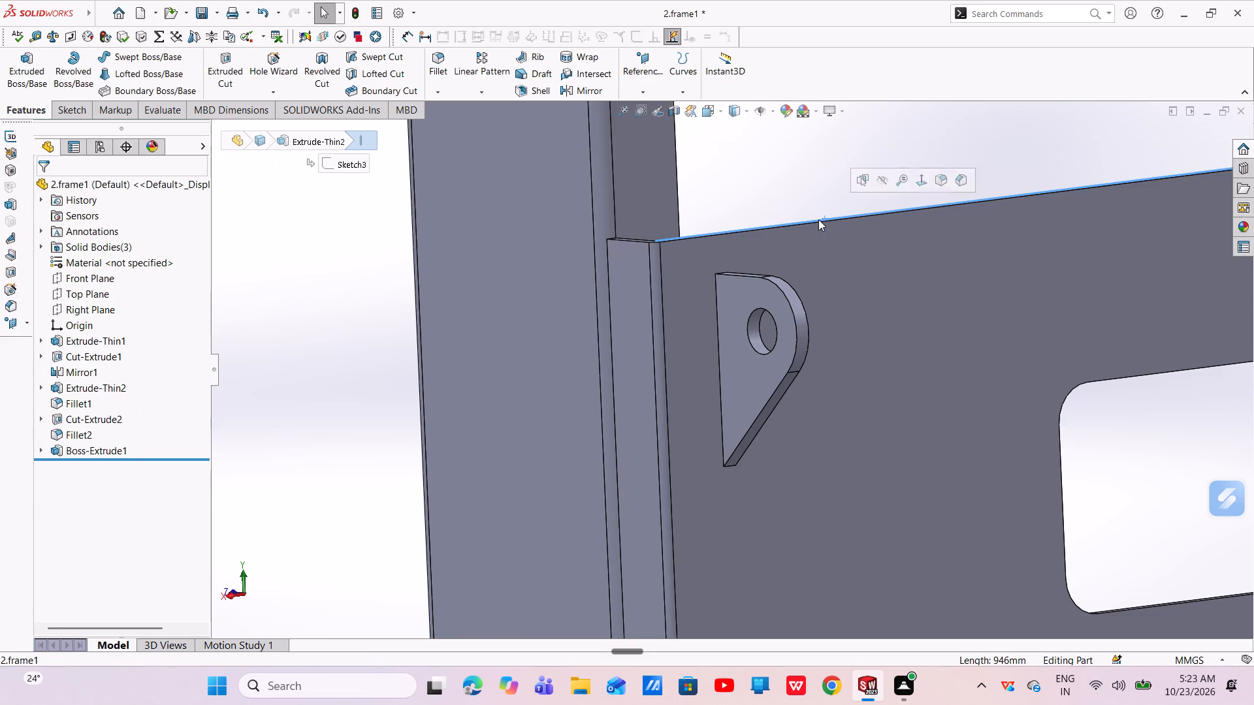
left_click(471, 67)
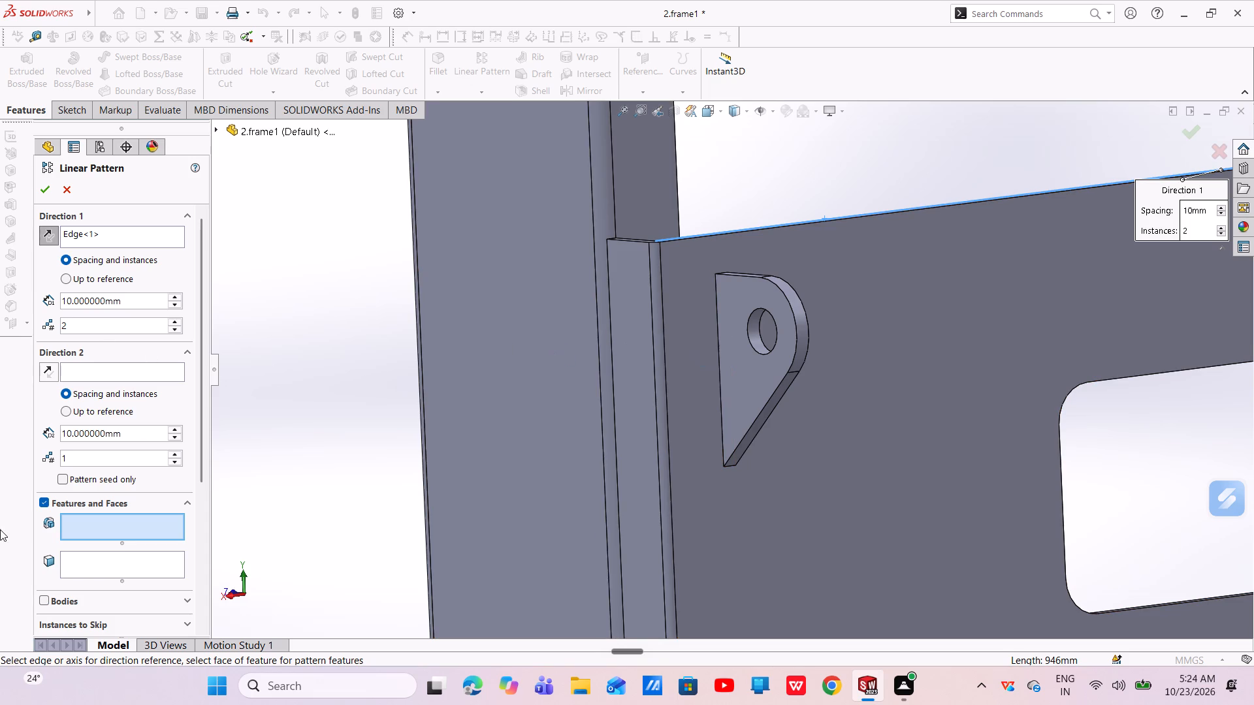
left_click(751, 293)
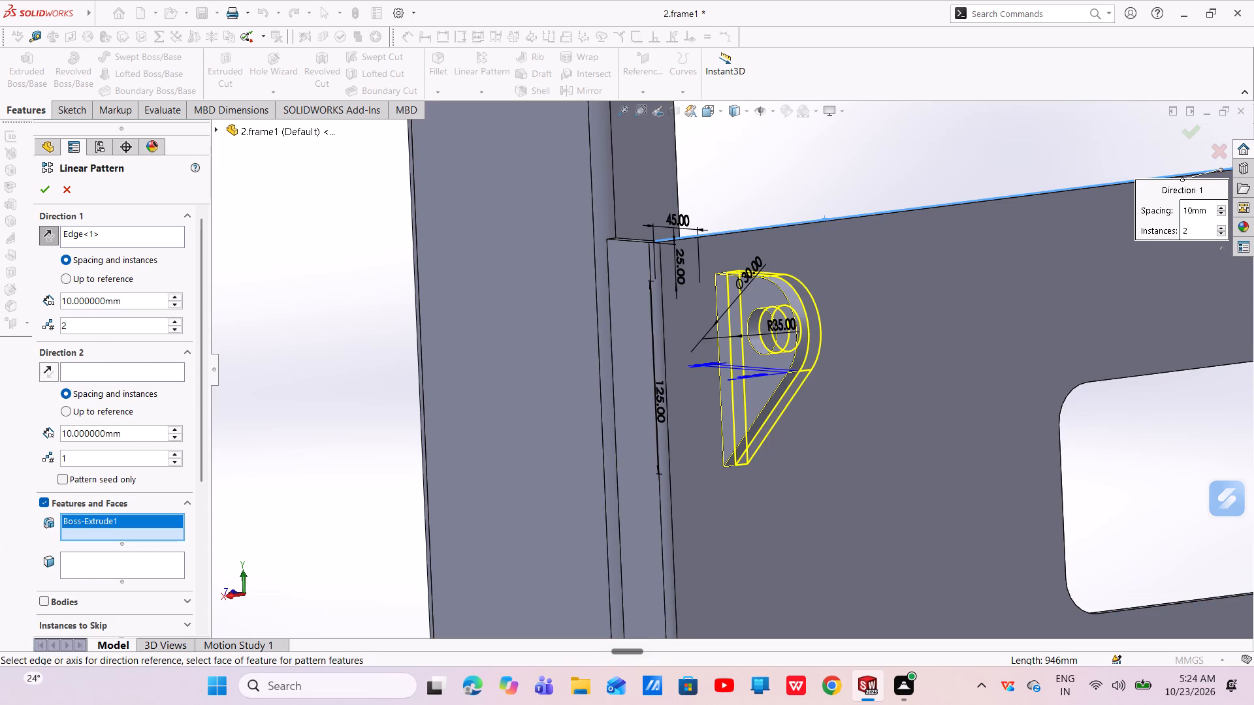
middle_click_drag(699, 388, 651, 401)
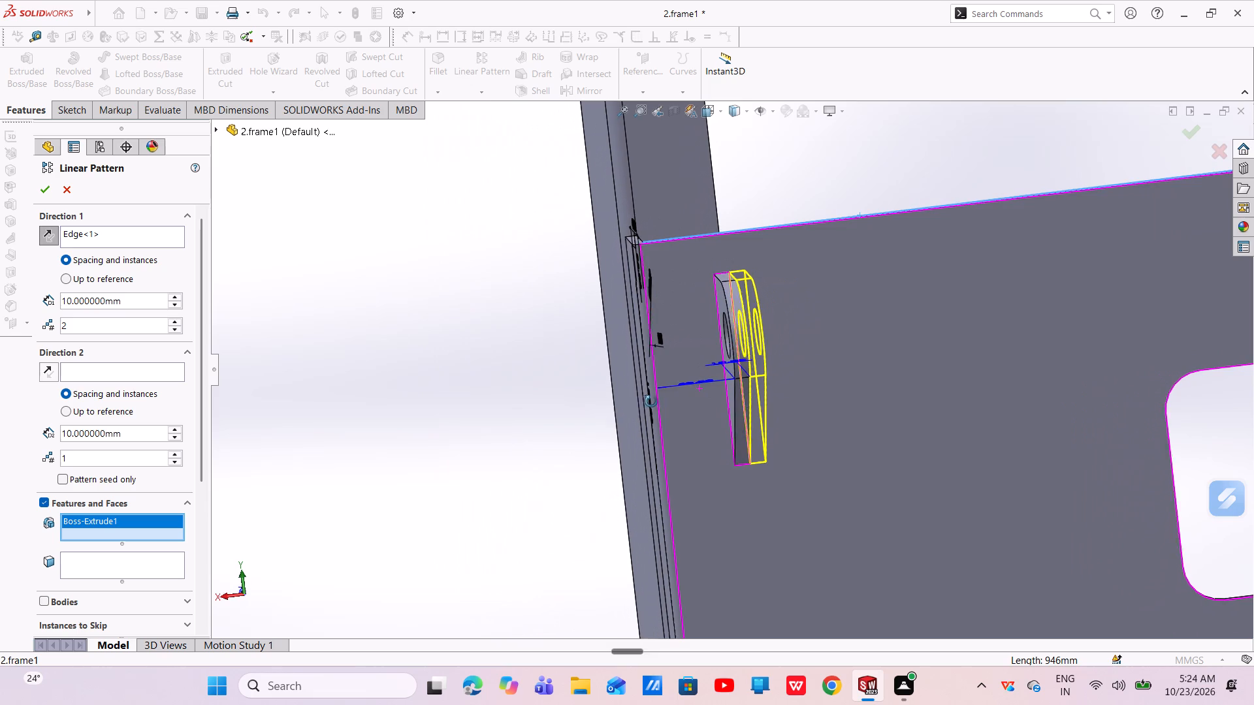
middle_click_drag(651, 401, 651, 401)
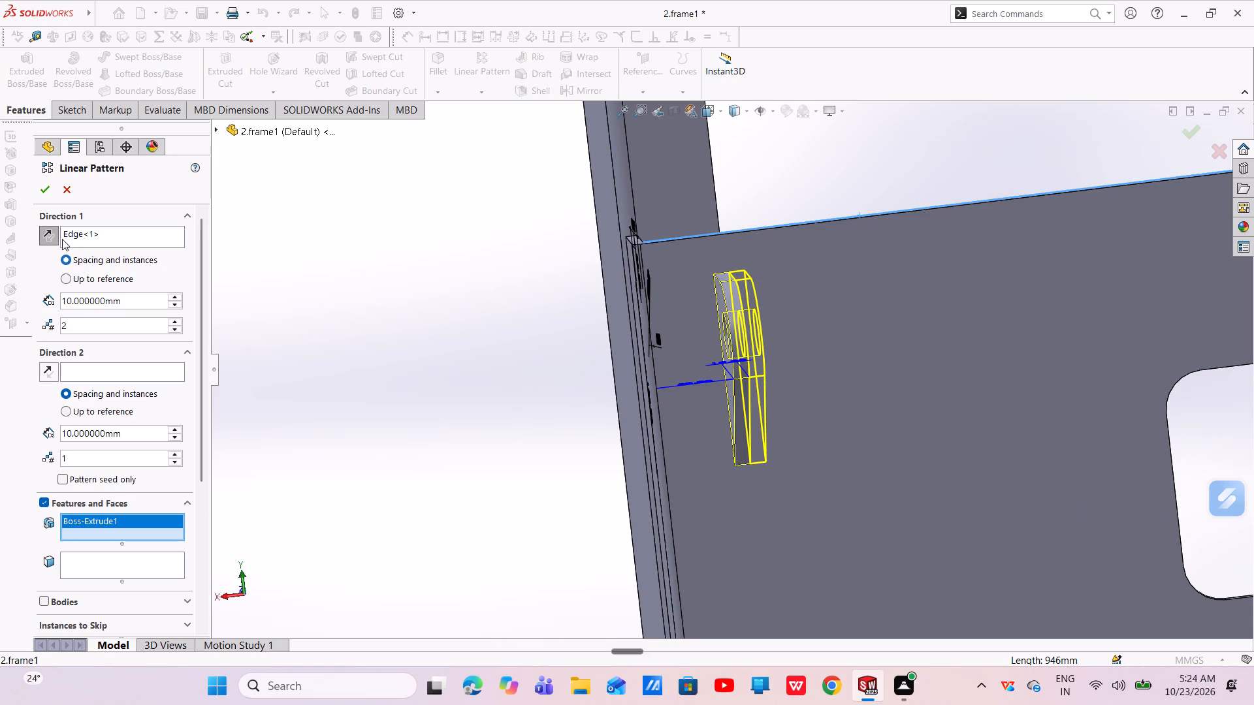
left_click(46, 241)
left_click(46, 241)
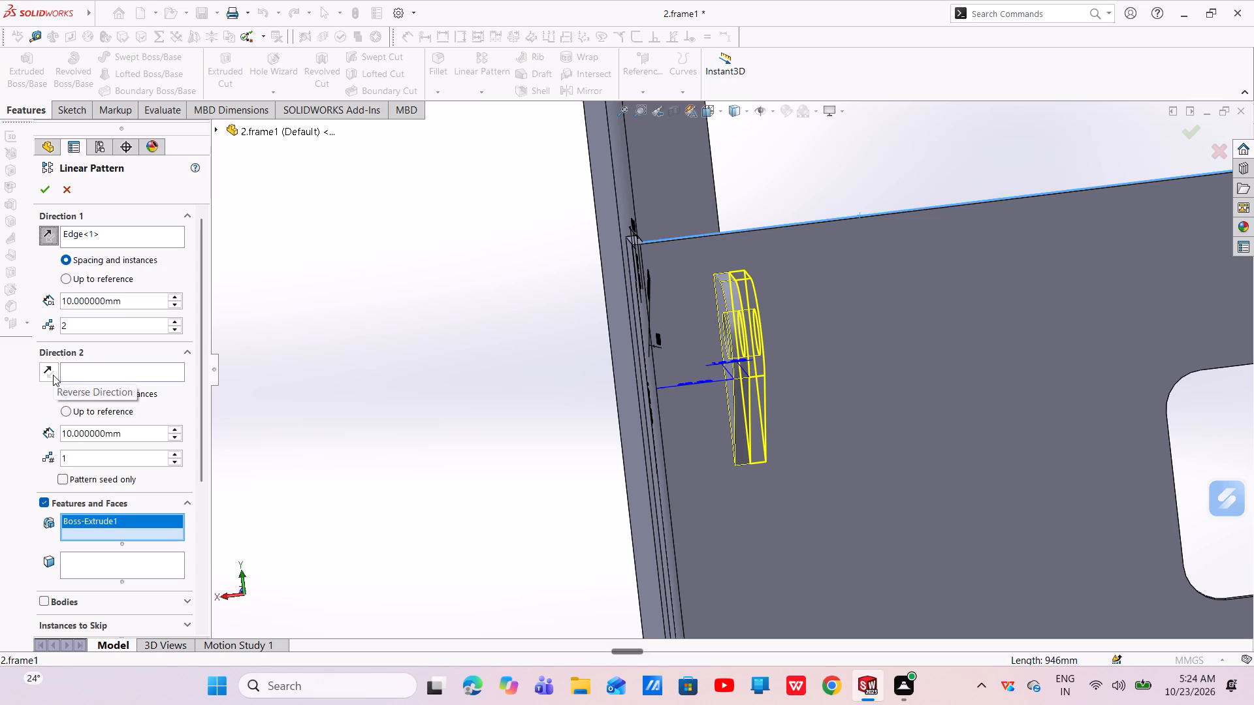
left_click_drag(129, 305, 57, 330)
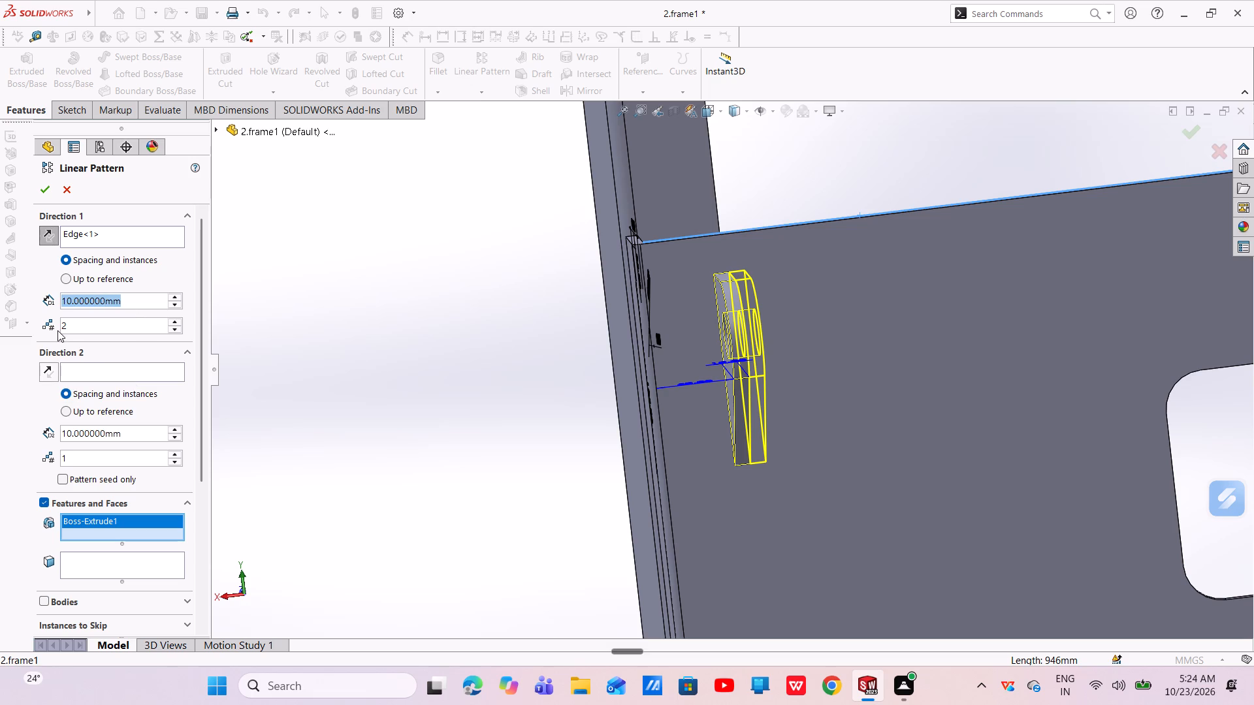
key("BackSpace")
type("45")
key("Return")
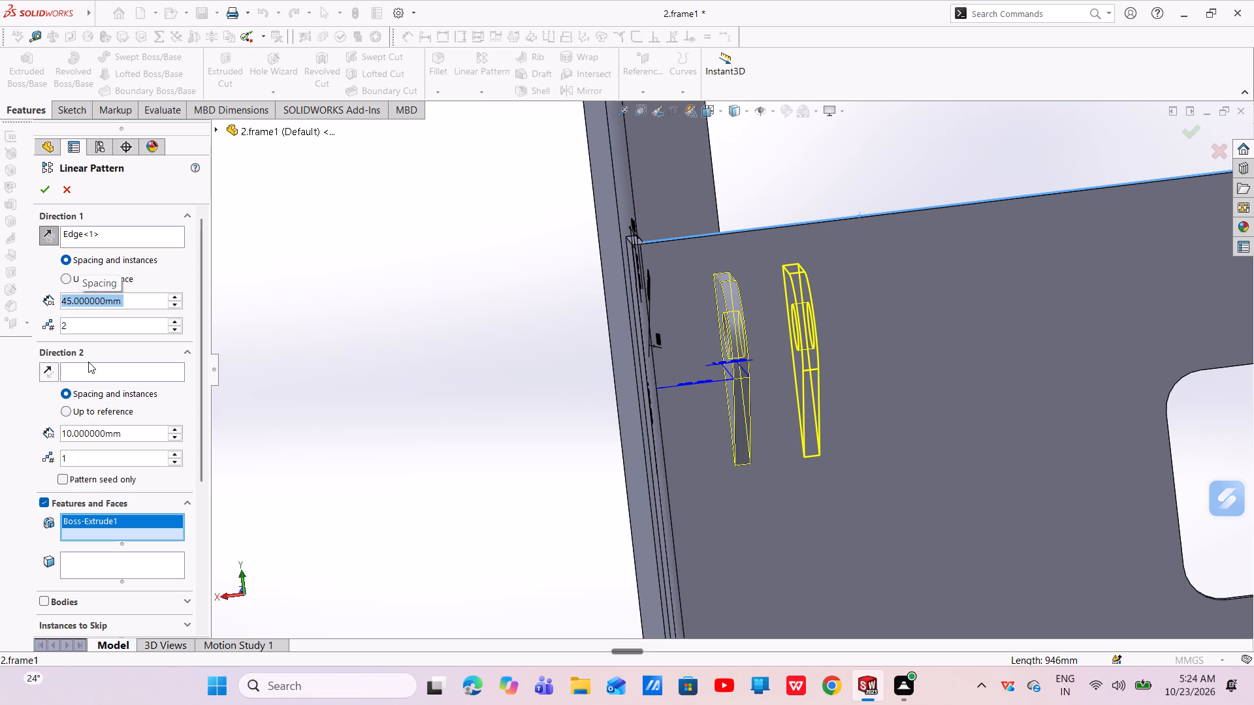
left_click(37, 187)
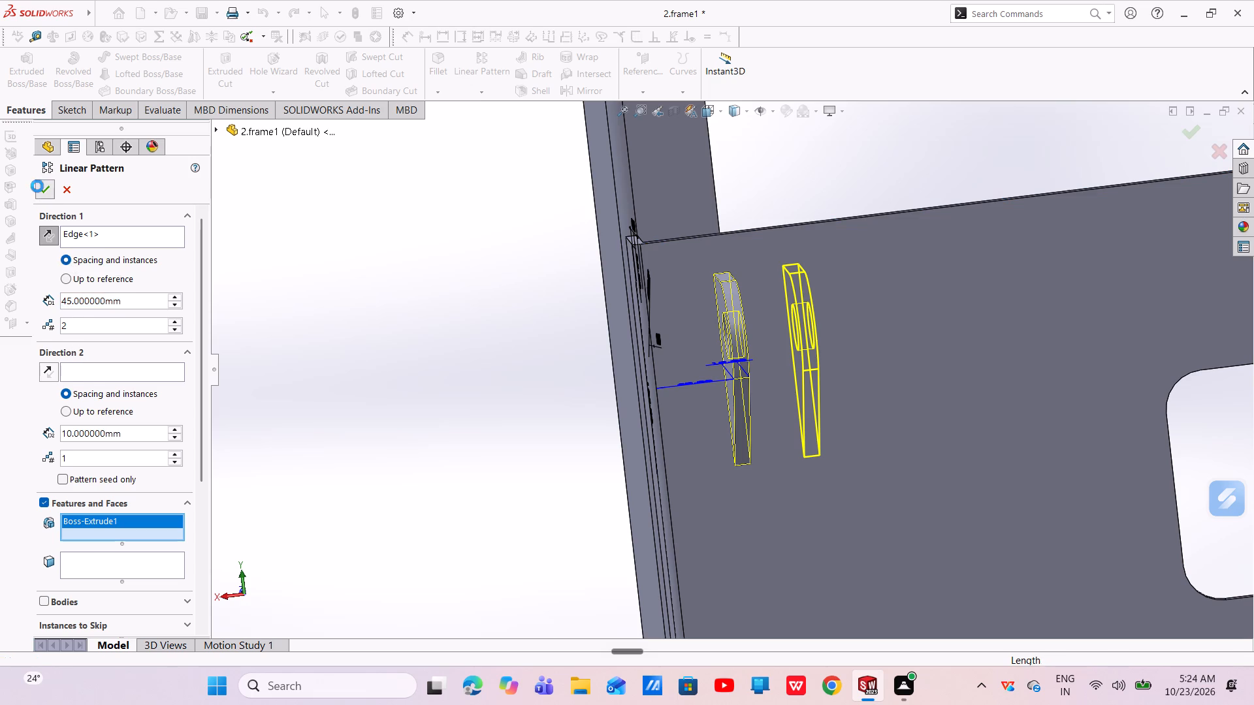
Start a mirror of the lug pattern with the Right Plane as the mirror plane.
scroll(720, 350, "up", 3)
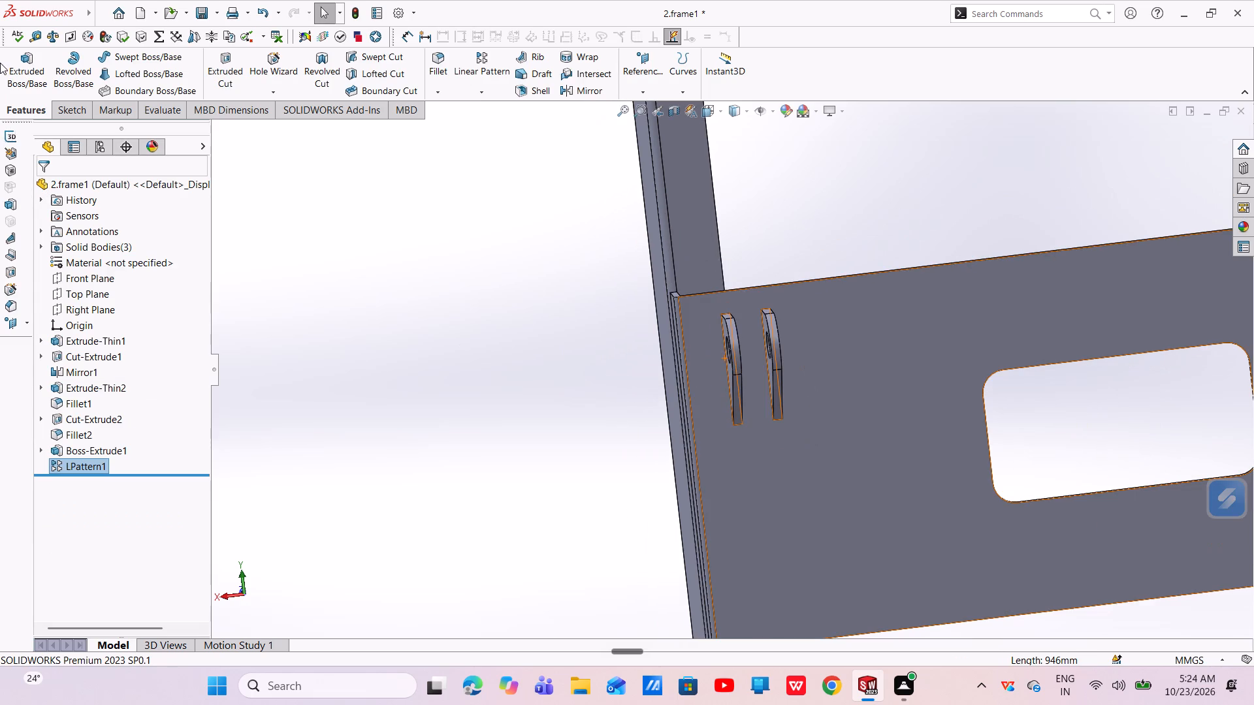
left_click(590, 92)
scroll(555, 294, "up", 4)
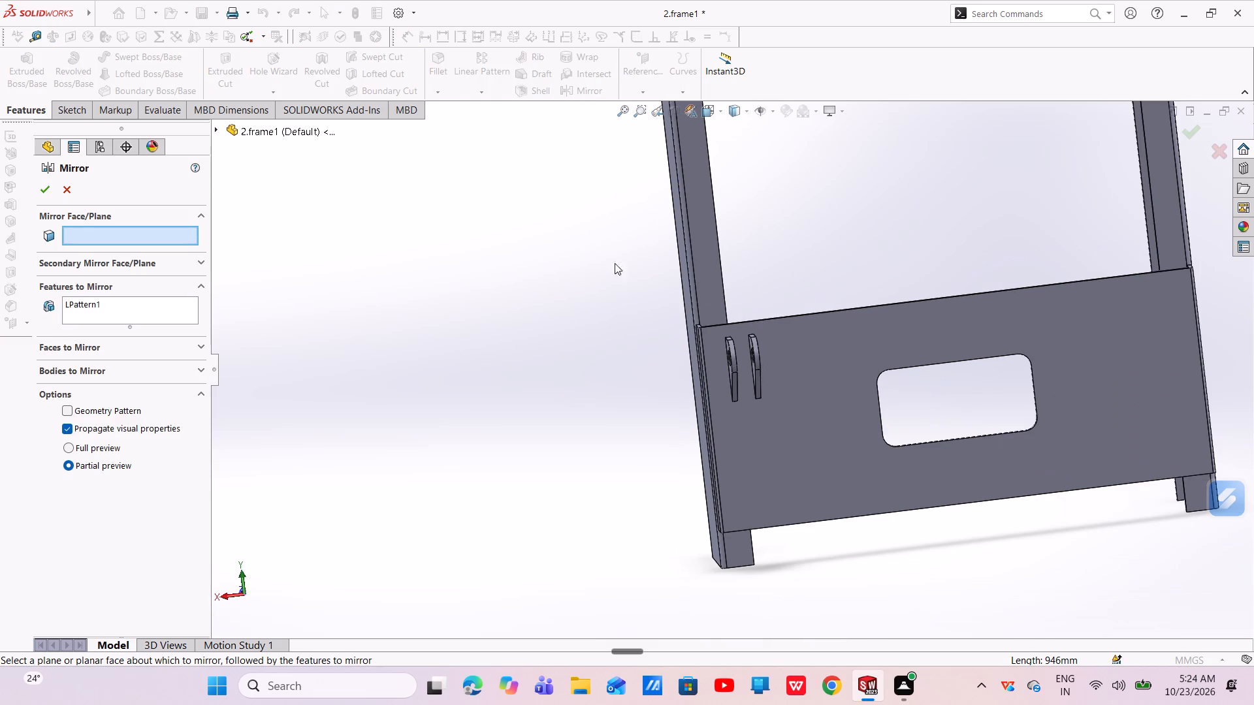
left_click(251, 136)
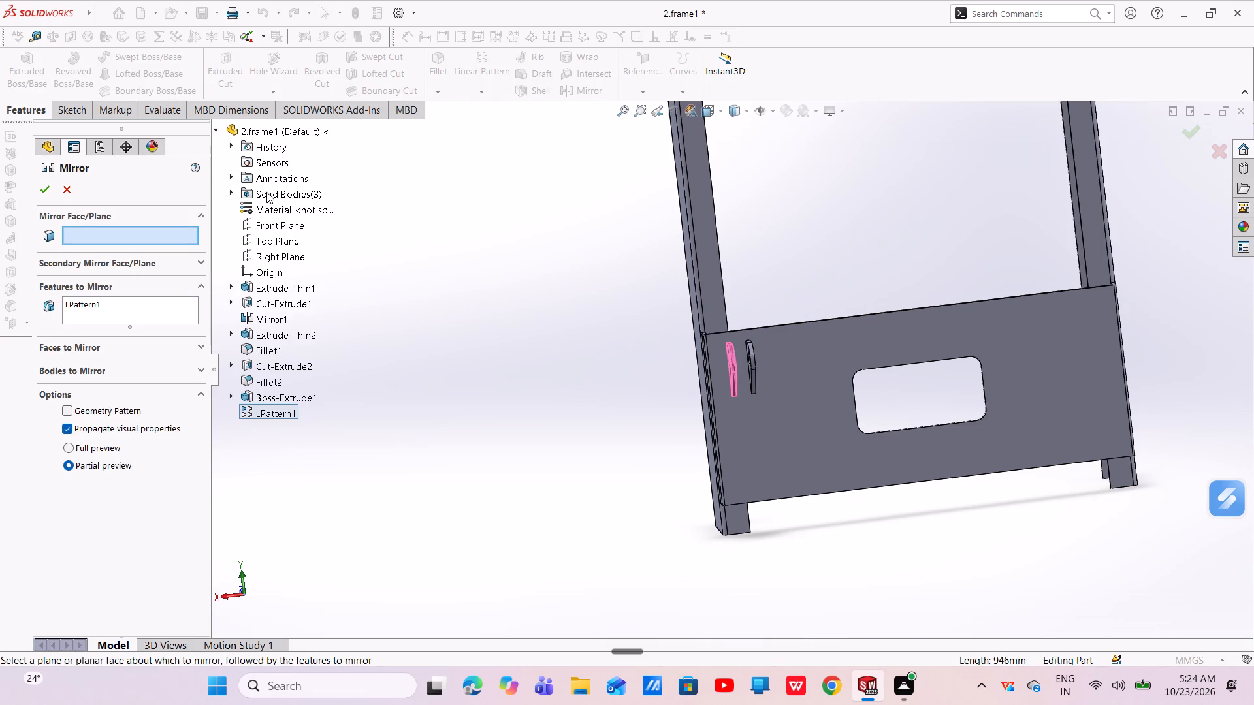
left_click(278, 217)
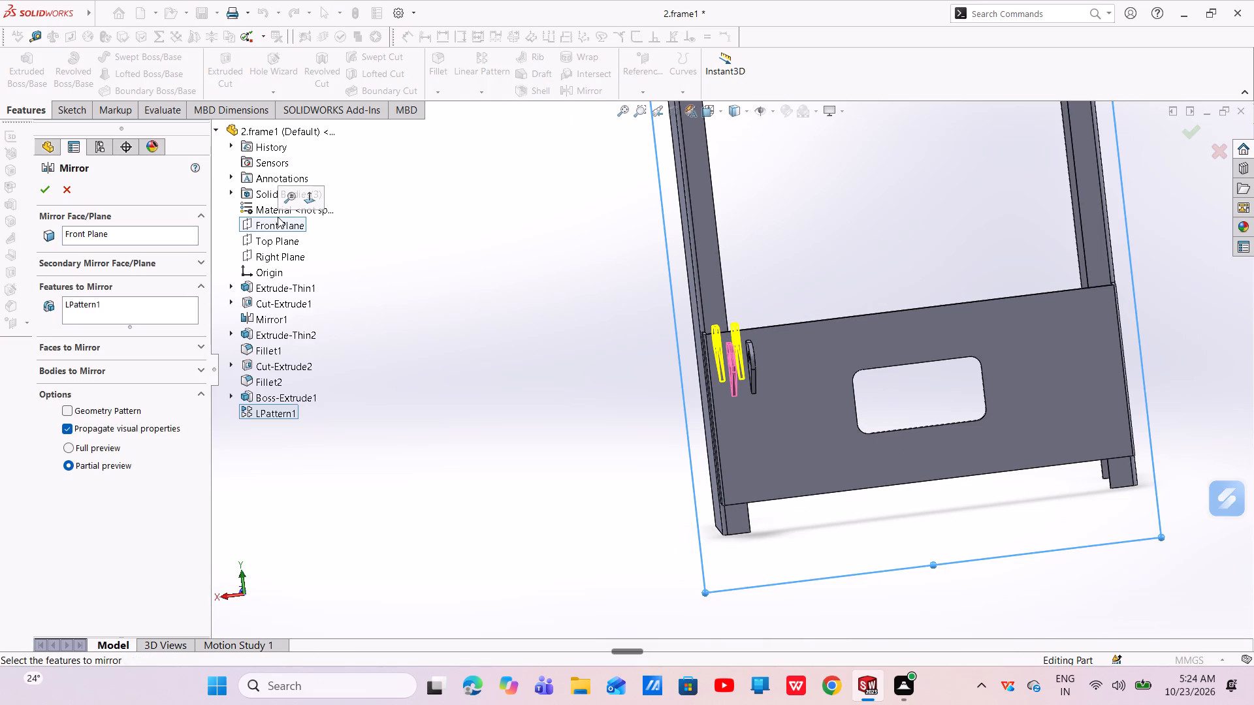
left_click(283, 238)
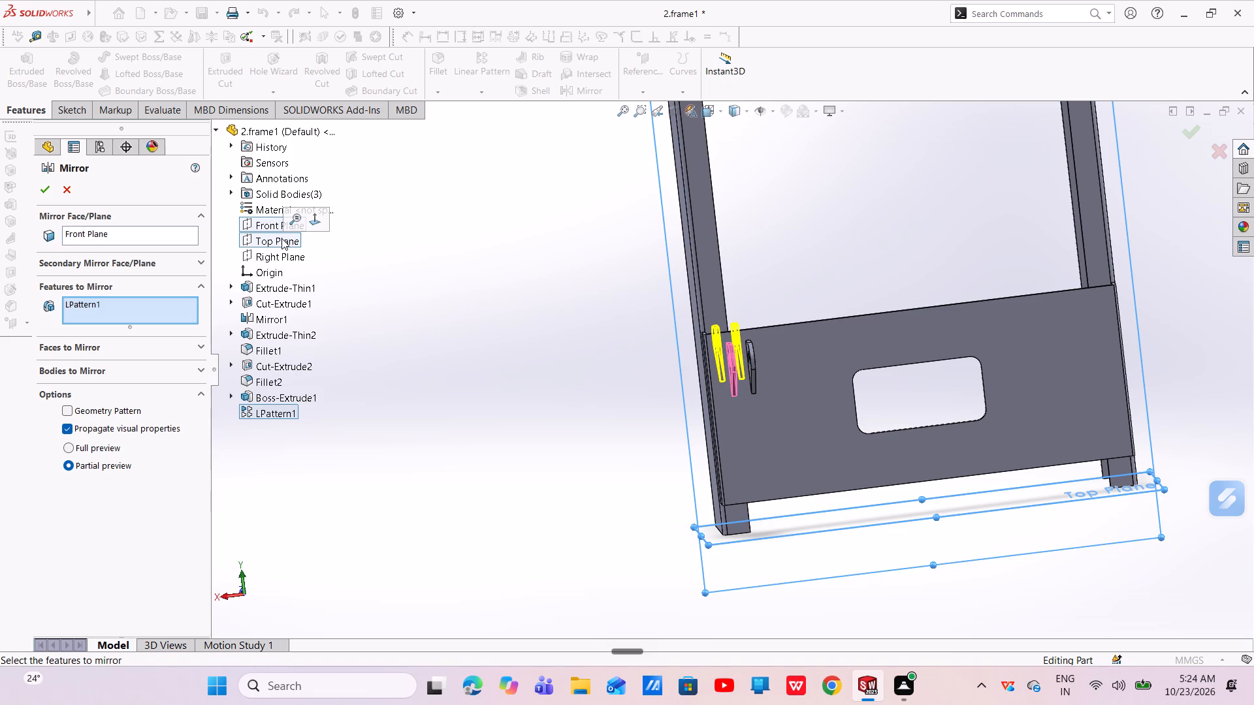
left_click(286, 256)
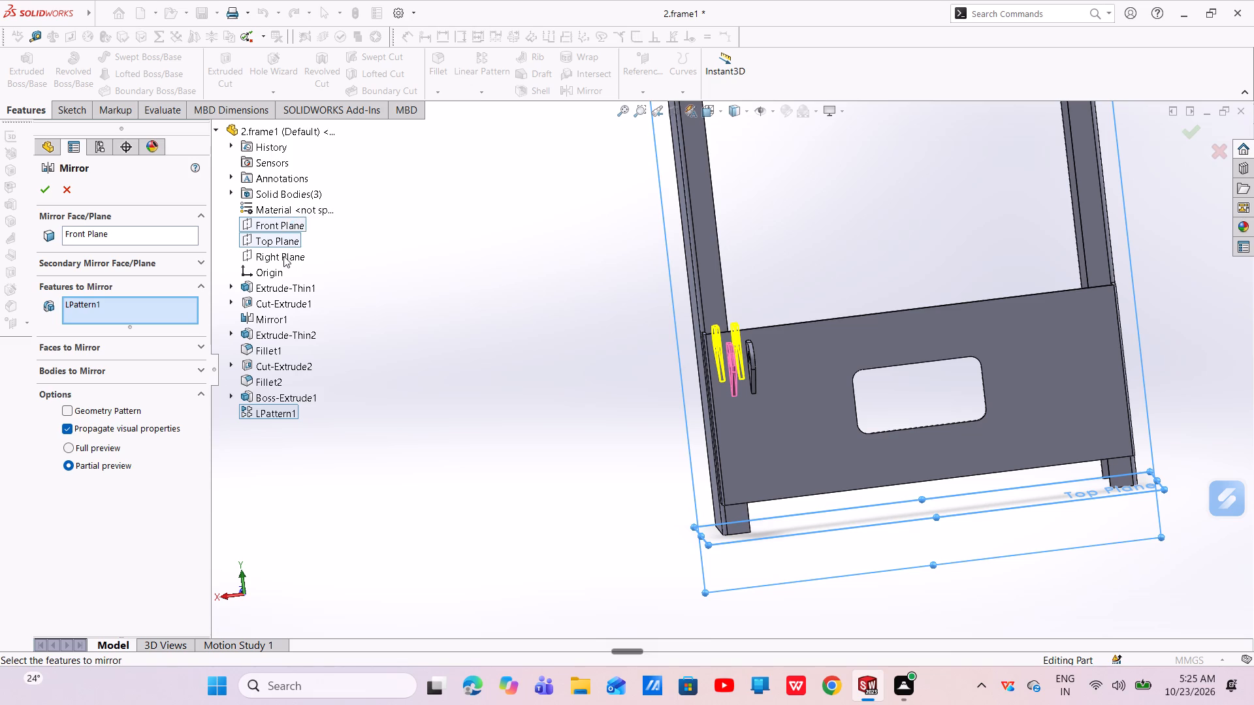
left_click(283, 256)
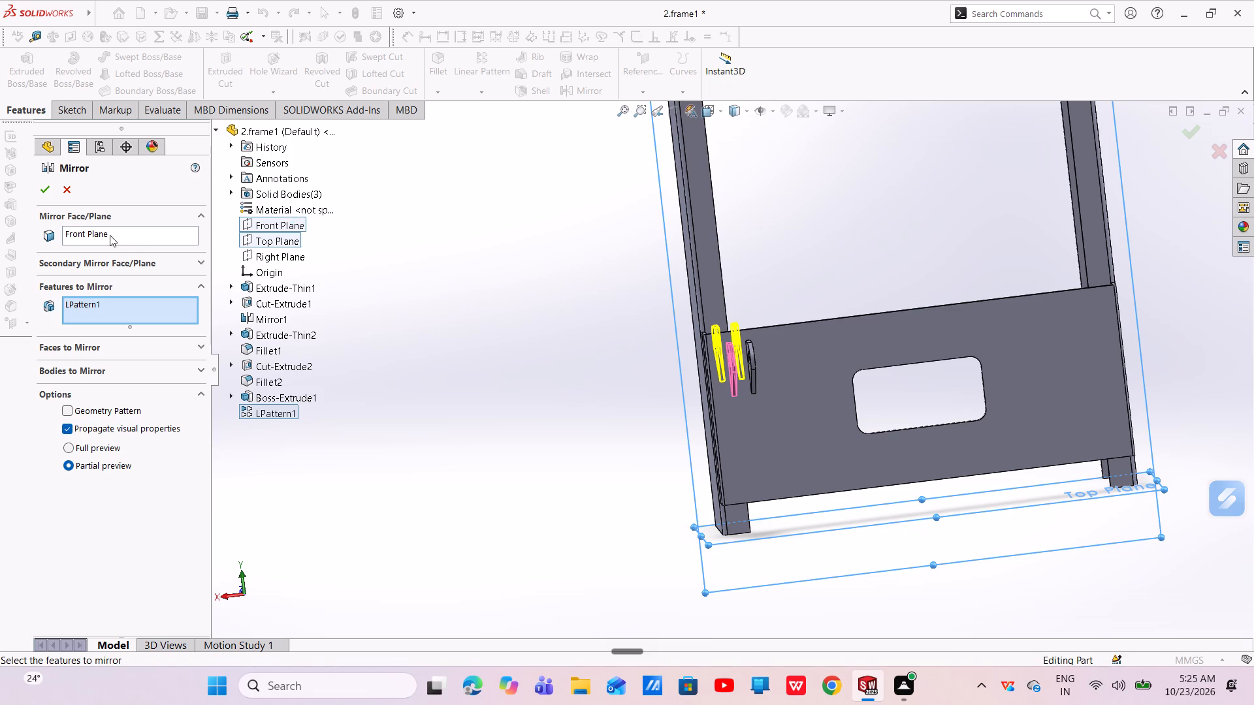
left_click(108, 234)
right_click(107, 234)
left_click(138, 259)
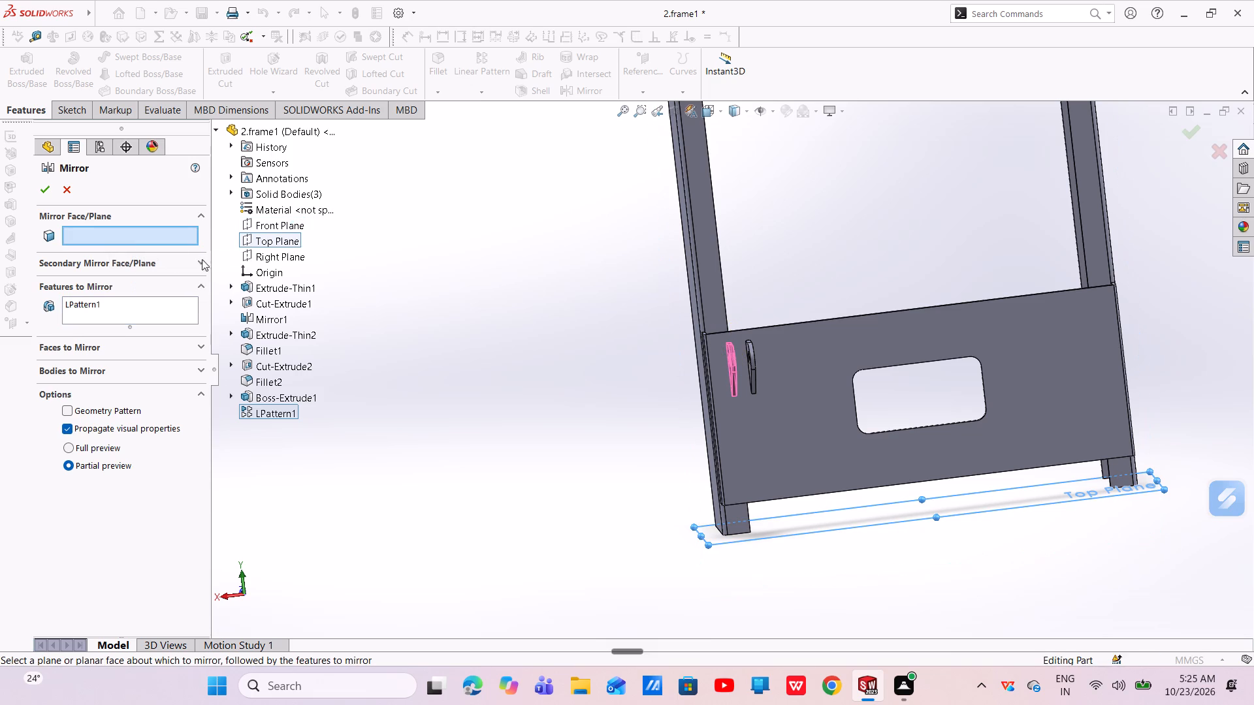
left_click(263, 255)
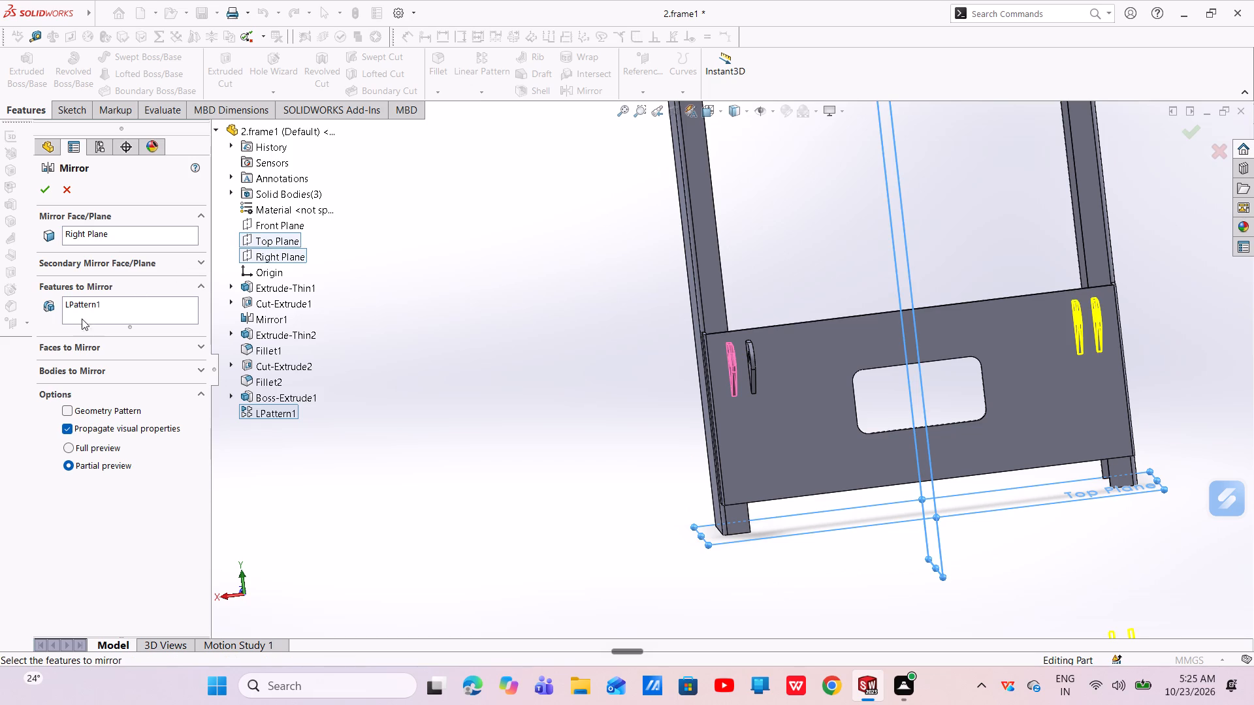
Clear the lug pattern from the features to mirror and remove the Top Plane as the secondary mirror plane.
left_click(77, 304)
right_click(77, 303)
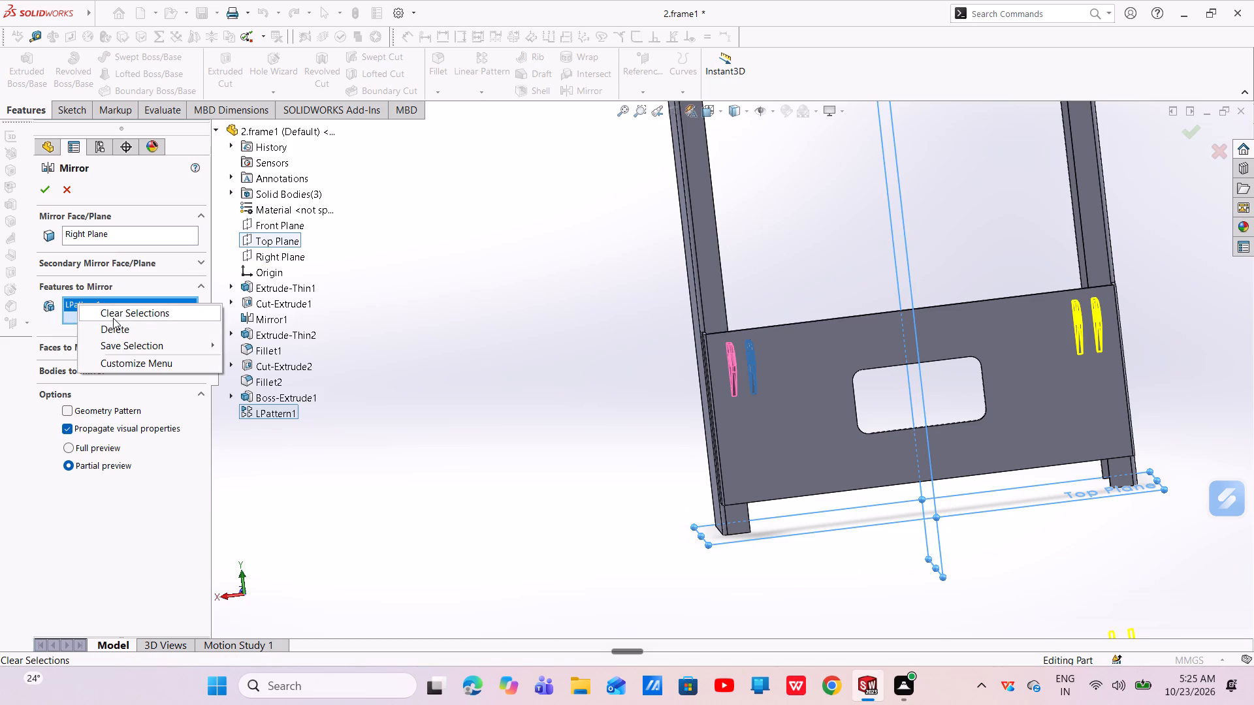
left_click(113, 318)
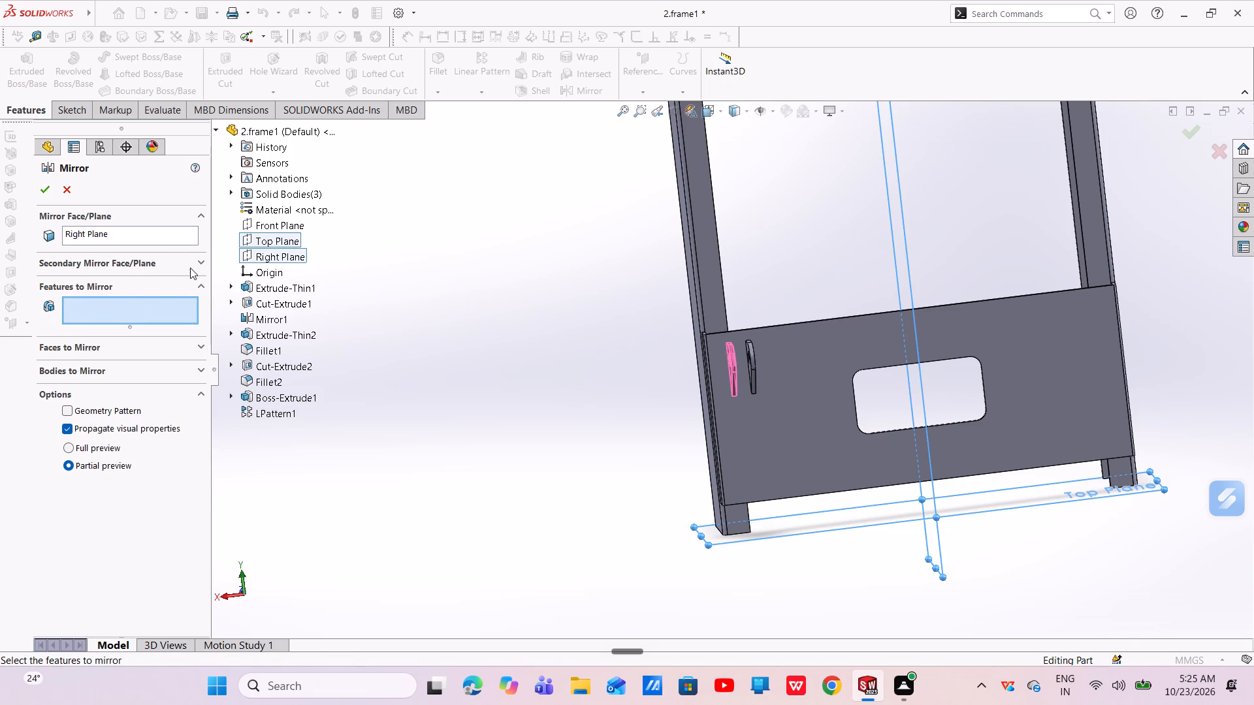
left_click(201, 262)
left_click(86, 283)
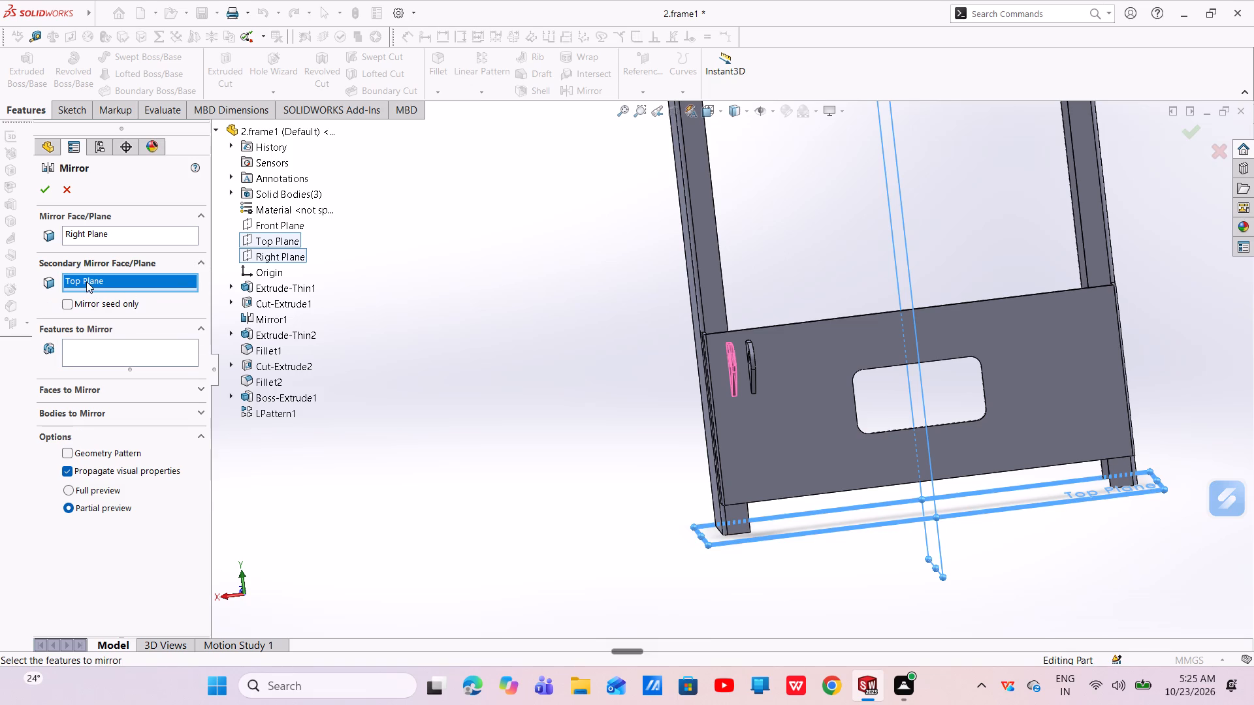
right_click(86, 281)
left_click(116, 307)
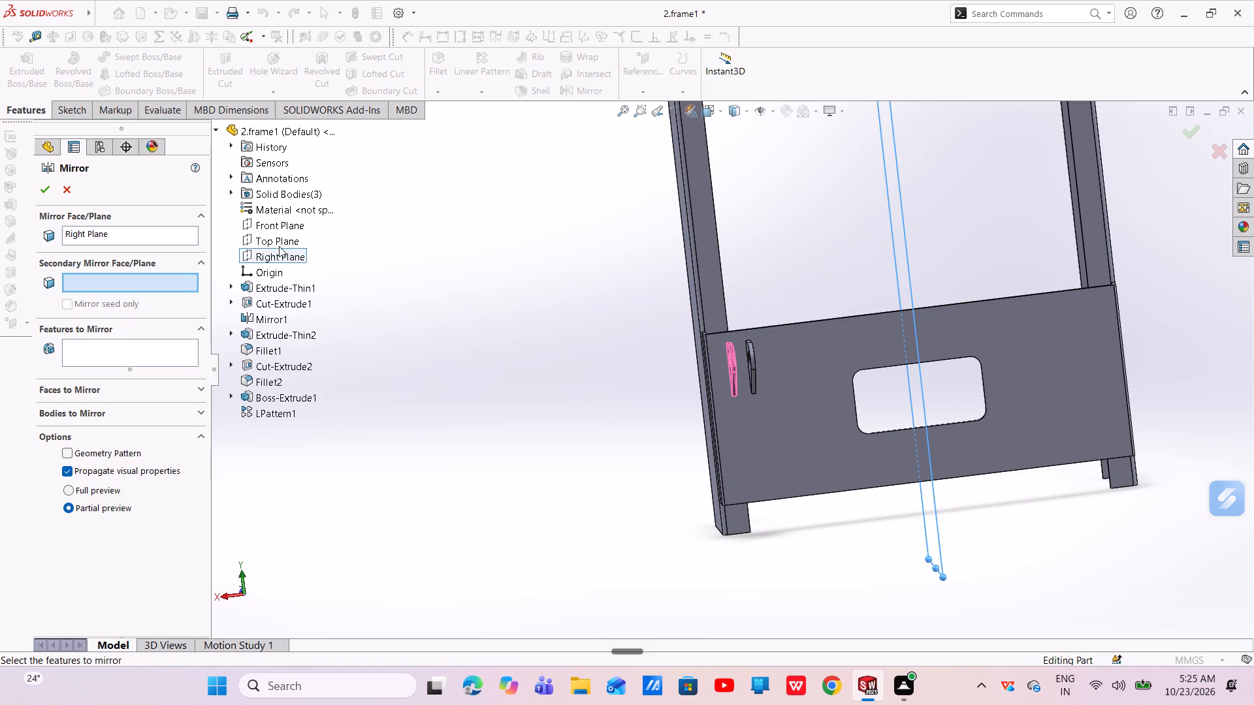
left_click(148, 224)
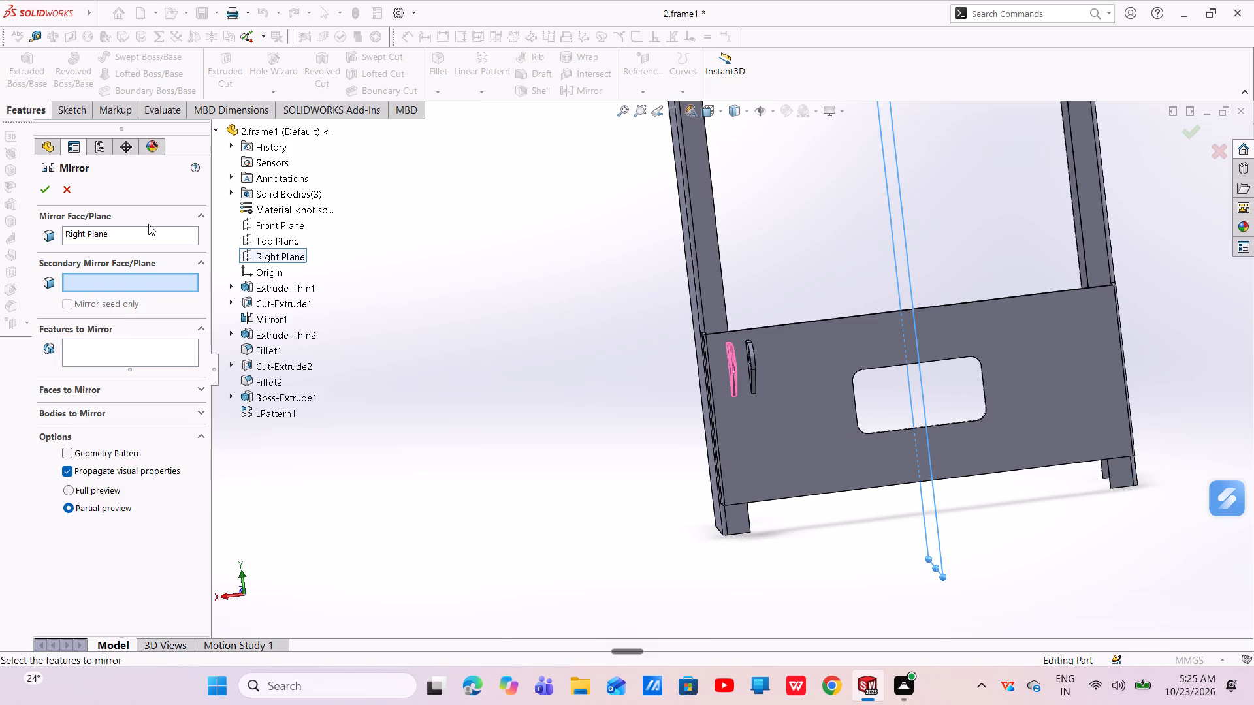
left_click(199, 261)
left_click(144, 307)
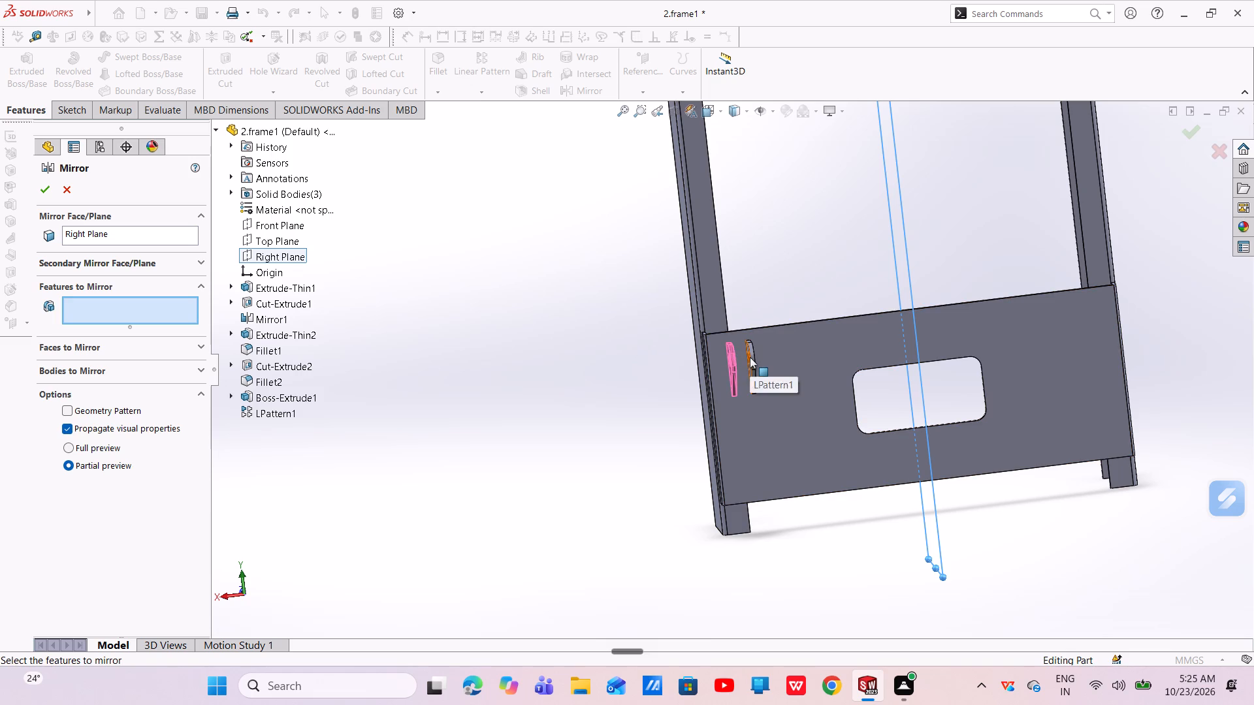
Mirror the plate body with its lugs across the Right Plane as a body, leaving solids unmerged.
left_click(66, 375)
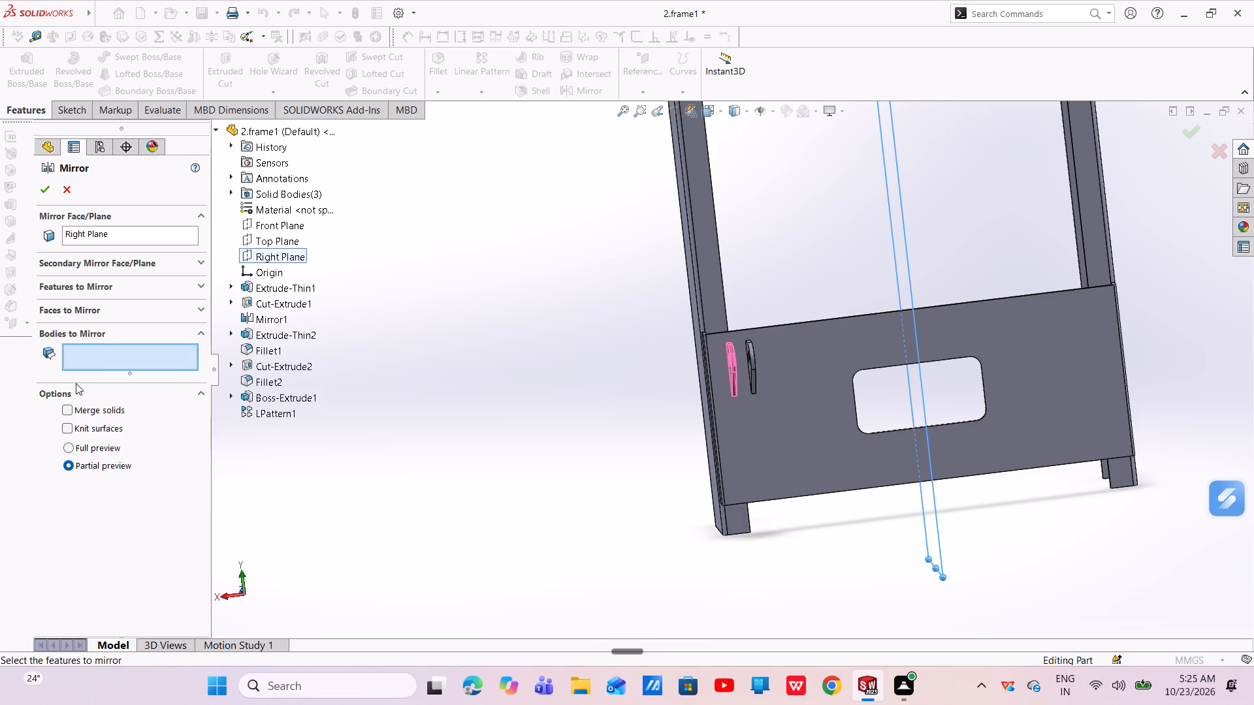
left_click(82, 364)
scroll(710, 359, "down", 6)
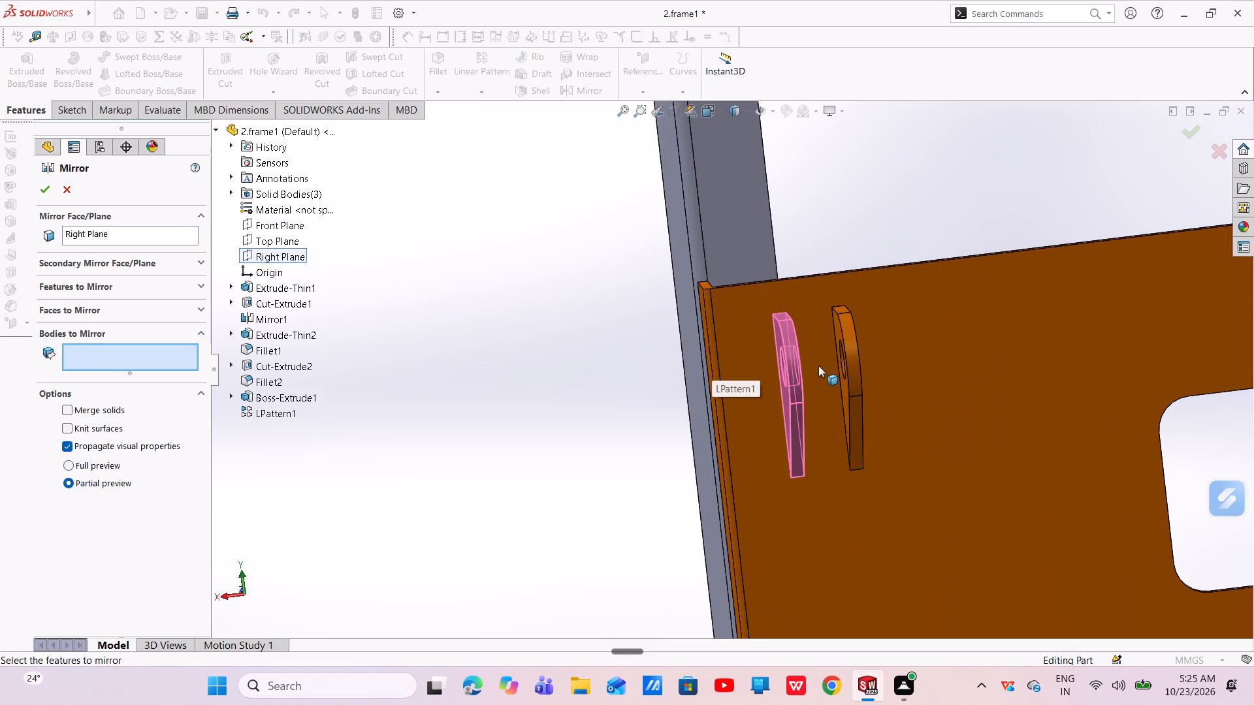
left_click(853, 364)
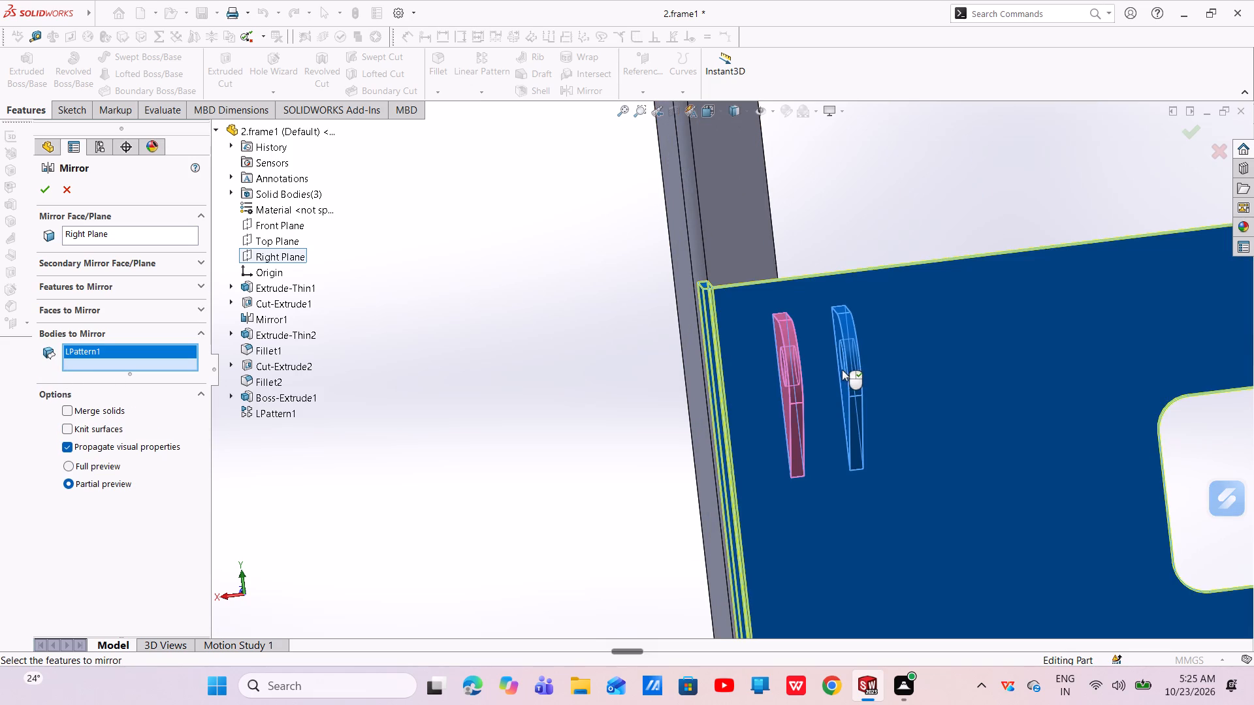
scroll(735, 337, "up", 5)
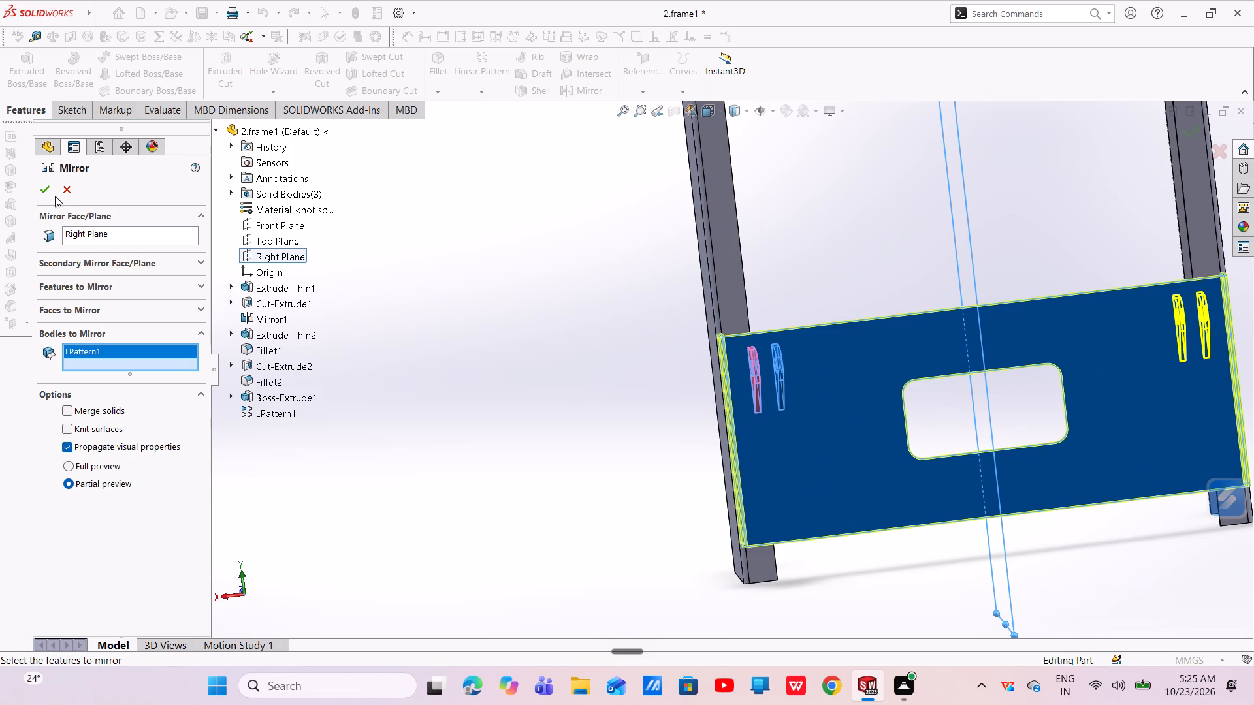
left_click(48, 183)
Open a new sketch on the outer face of the plate's side flange, beside the holed lugs.
scroll(460, 283, "up", 3)
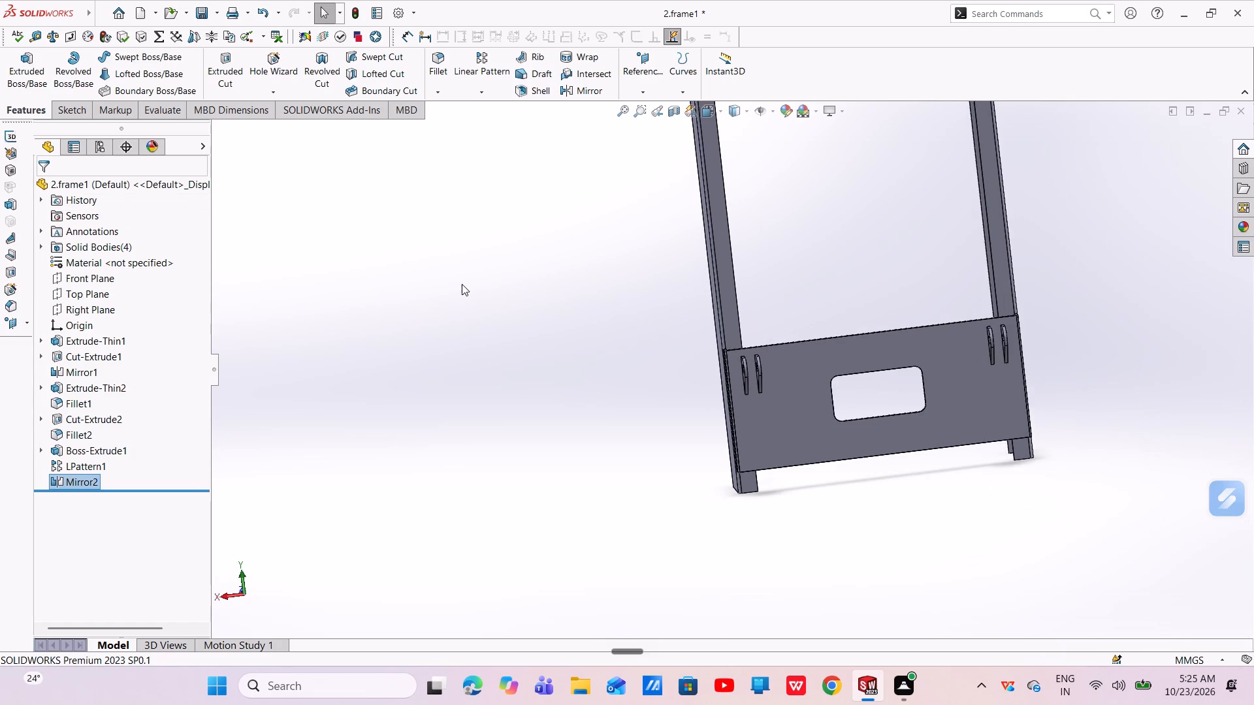
scroll(858, 350, "down", 6)
scroll(856, 349, "up", 4)
middle_click_drag(860, 411, 920, 349)
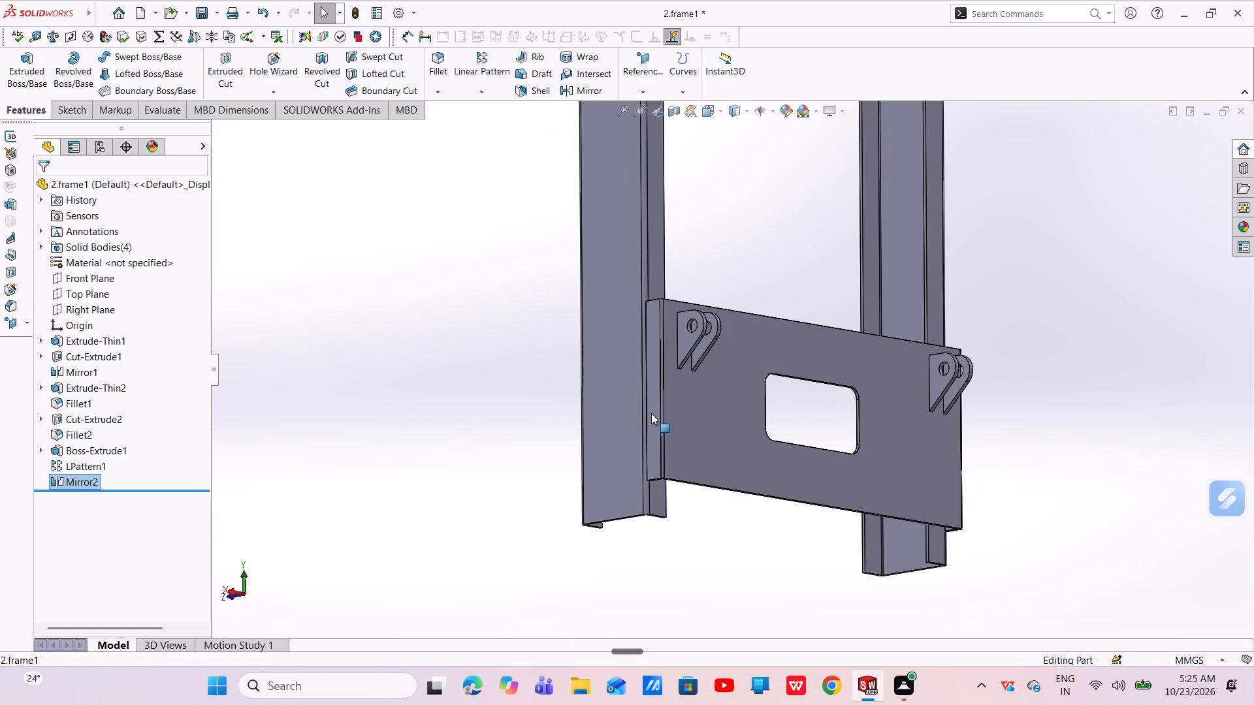
left_click(654, 415)
left_click(713, 374)
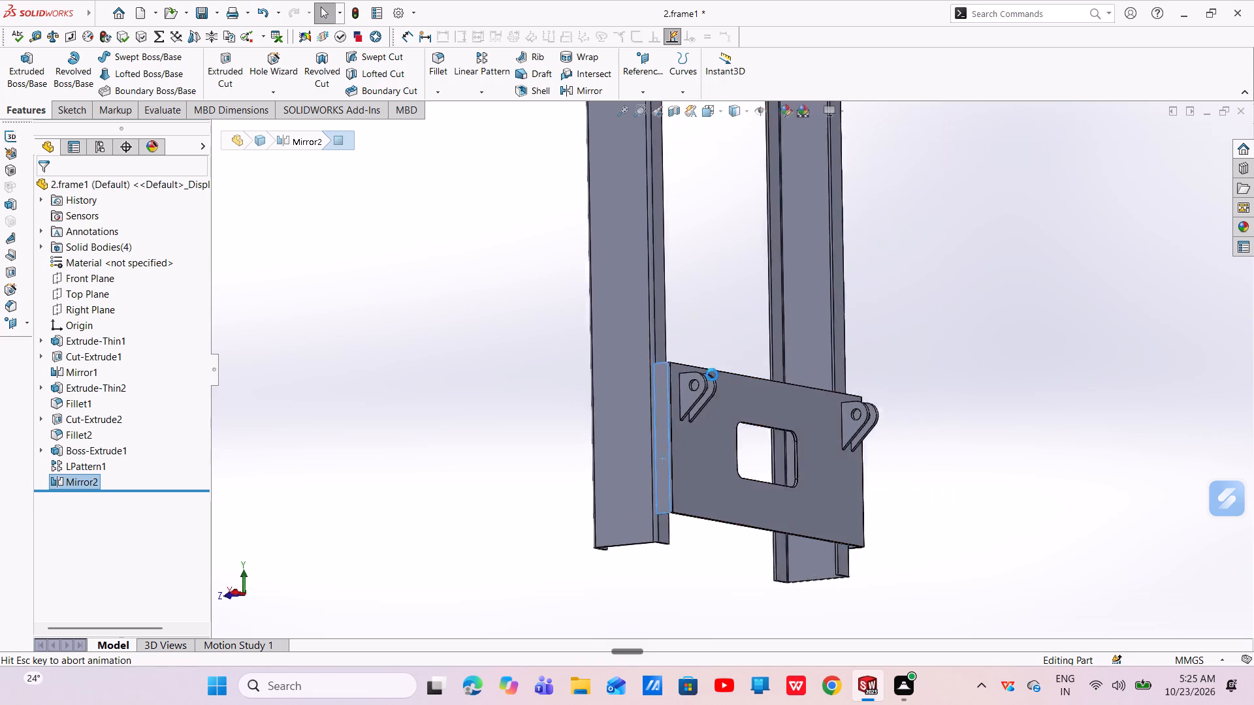
scroll(750, 545, "down", 6)
scroll(743, 445, "down", 1)
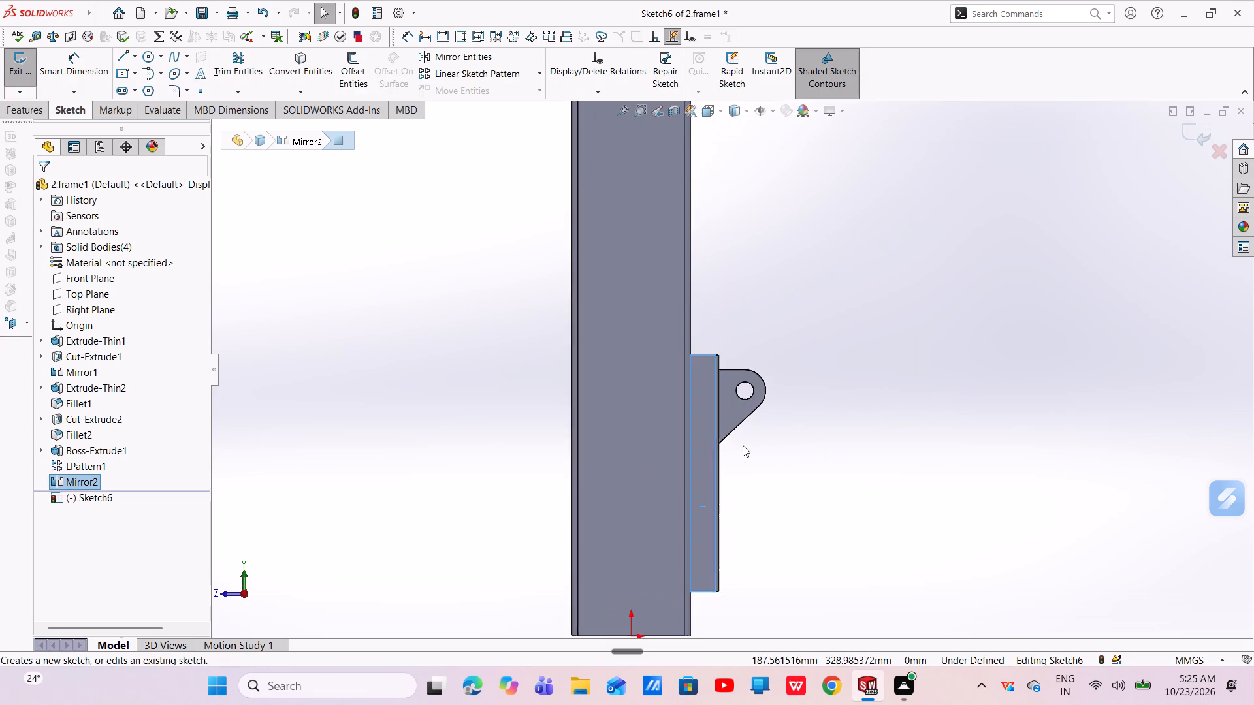
scroll(743, 445, "down", 2)
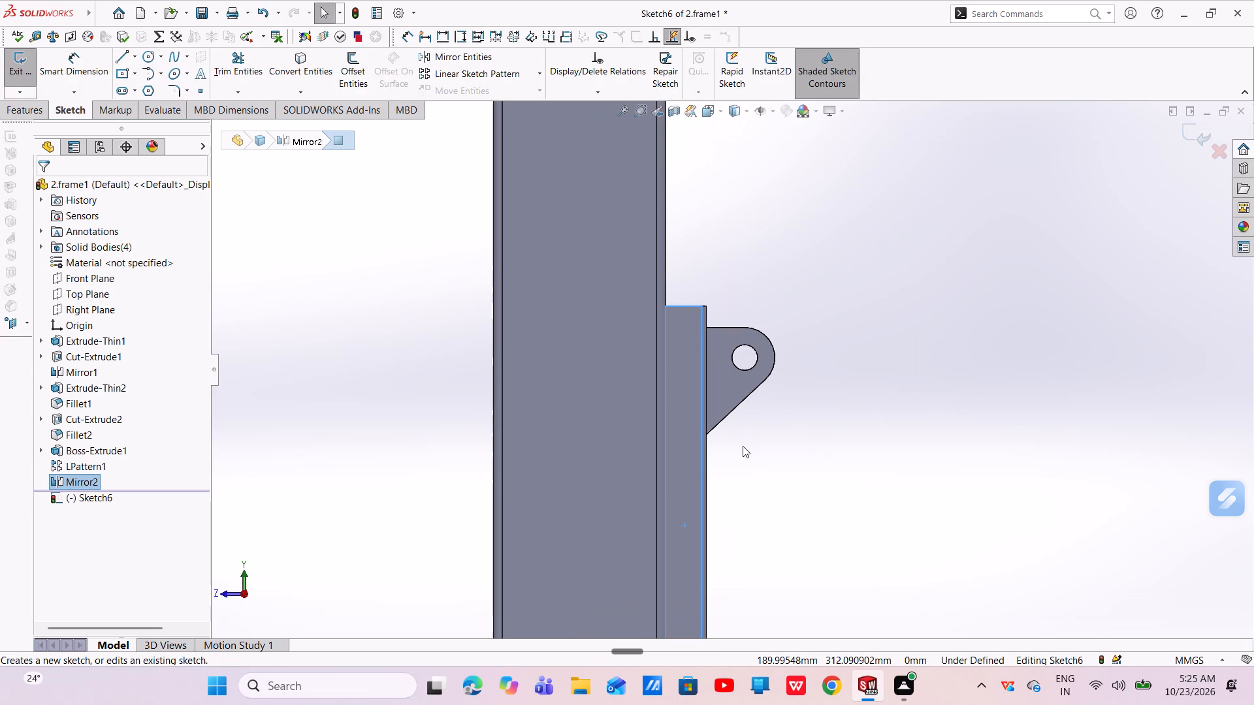
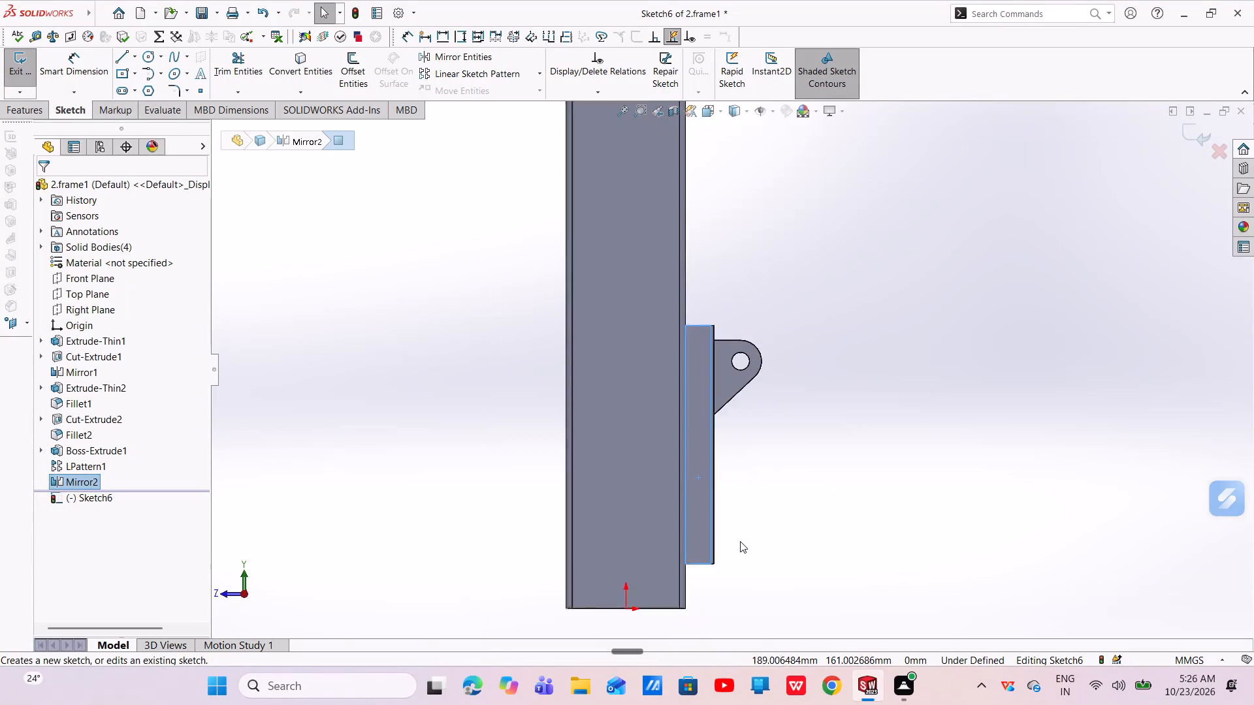
Sketch a horizontal line about 108 mm outward from the flange's lower corner, continuing into an upward half-circle arc of about 65 mm radius.
scroll(721, 532, "down", 4)
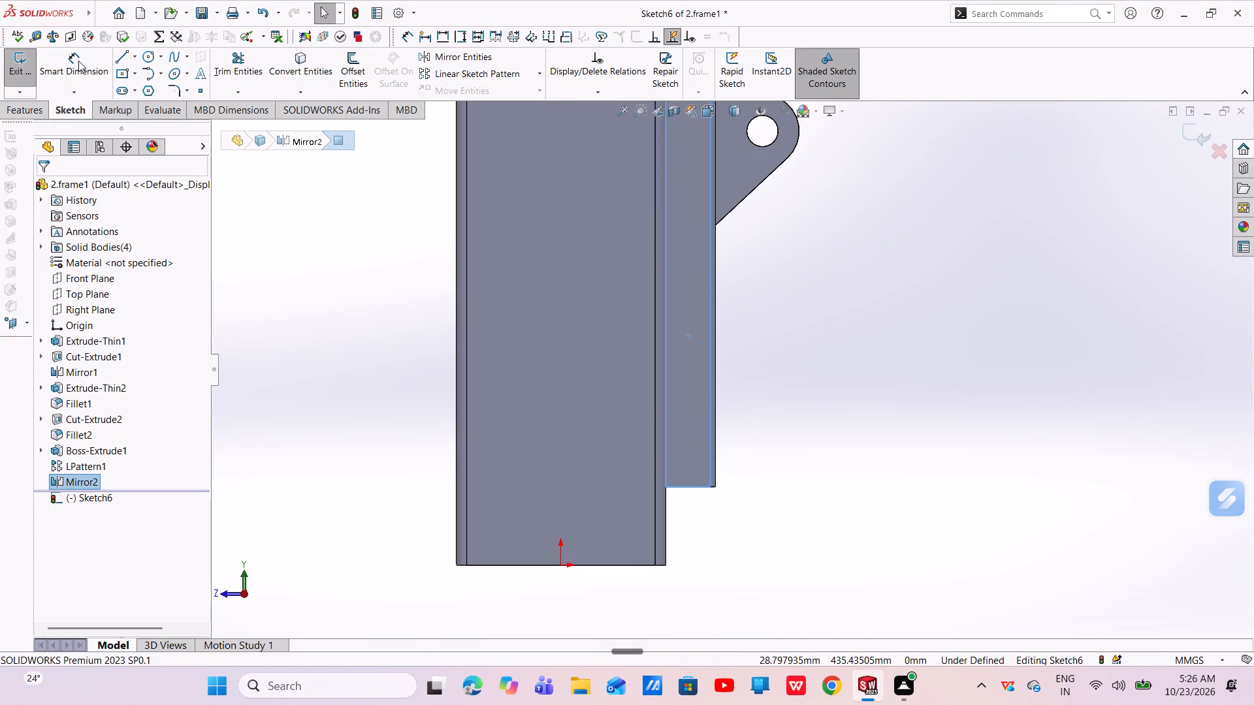
left_click(121, 54)
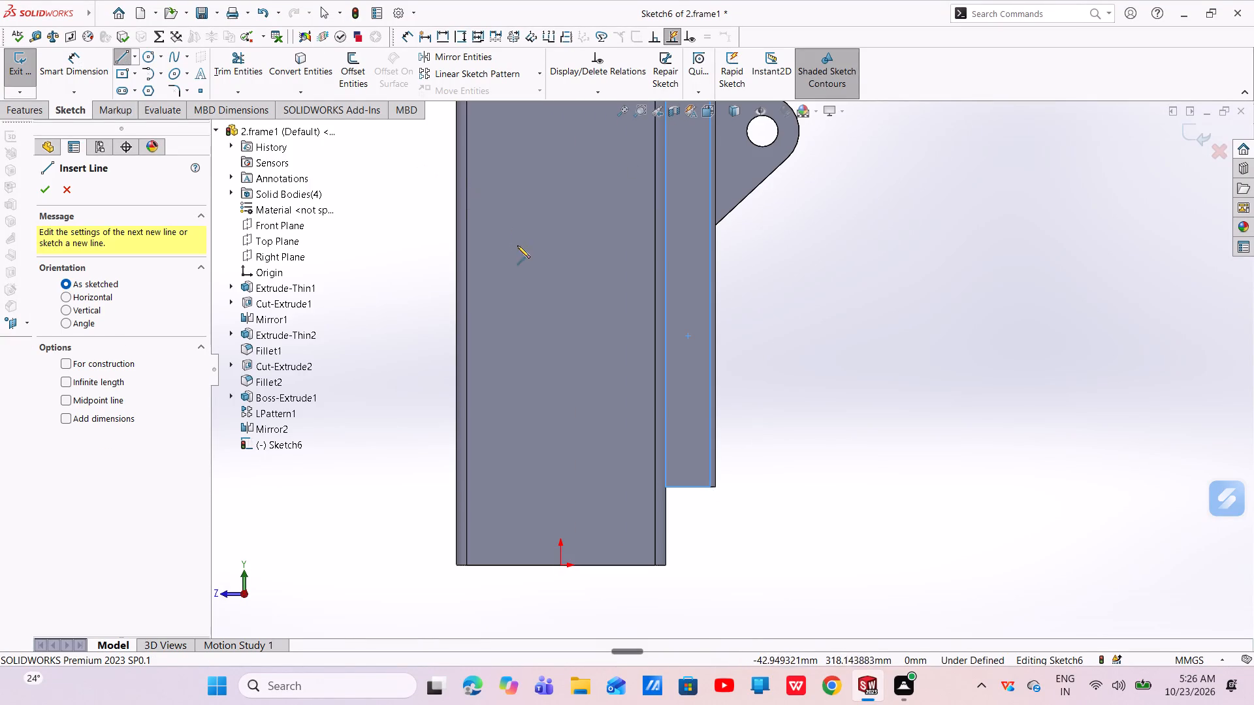
left_click(716, 486)
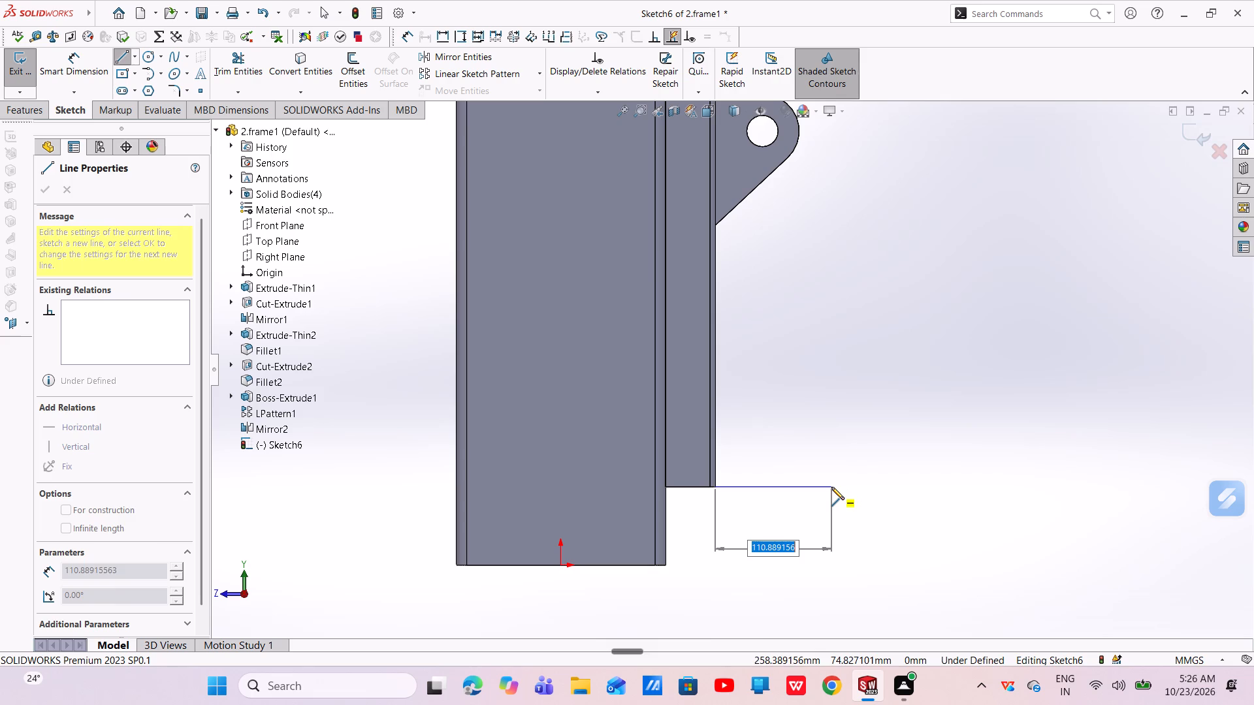
left_click(829, 487)
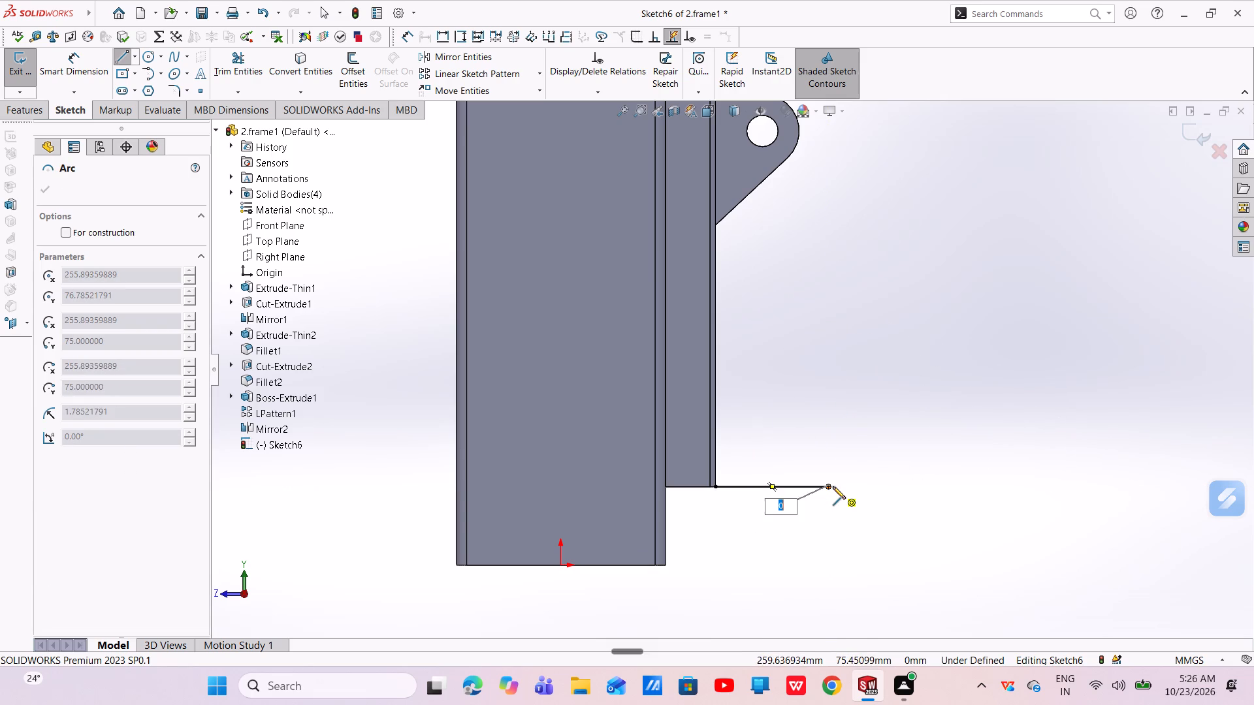
left_click(831, 355)
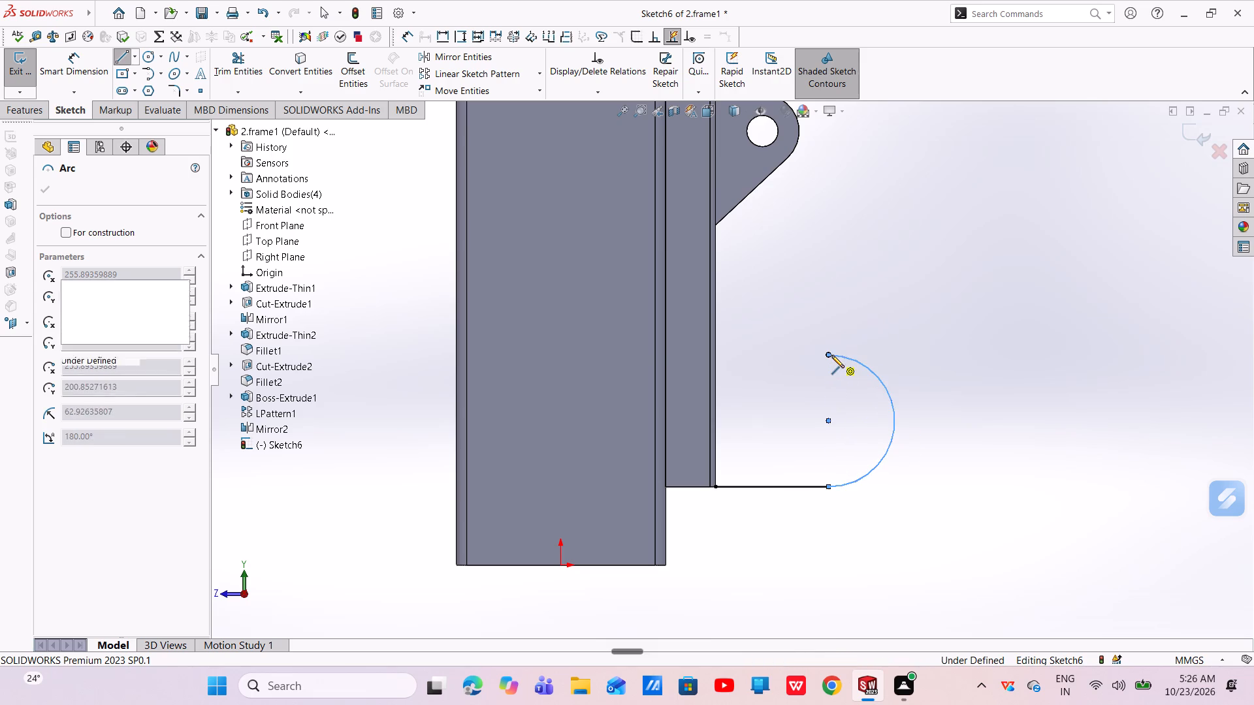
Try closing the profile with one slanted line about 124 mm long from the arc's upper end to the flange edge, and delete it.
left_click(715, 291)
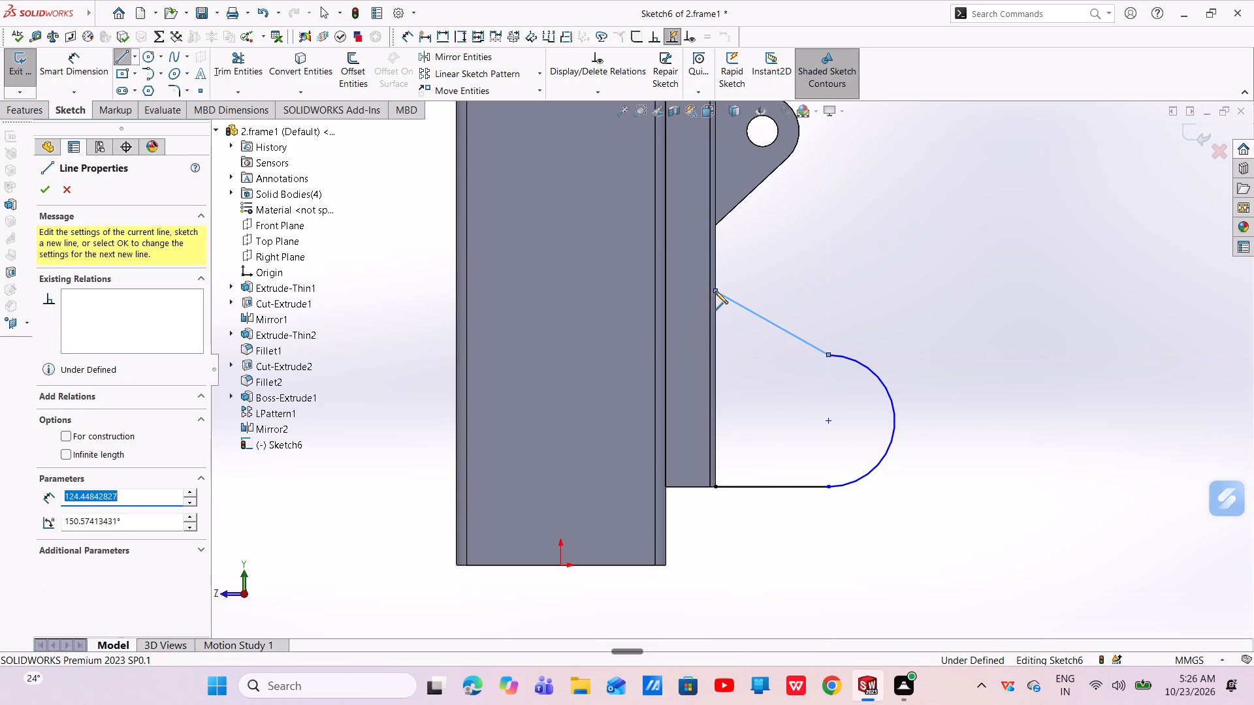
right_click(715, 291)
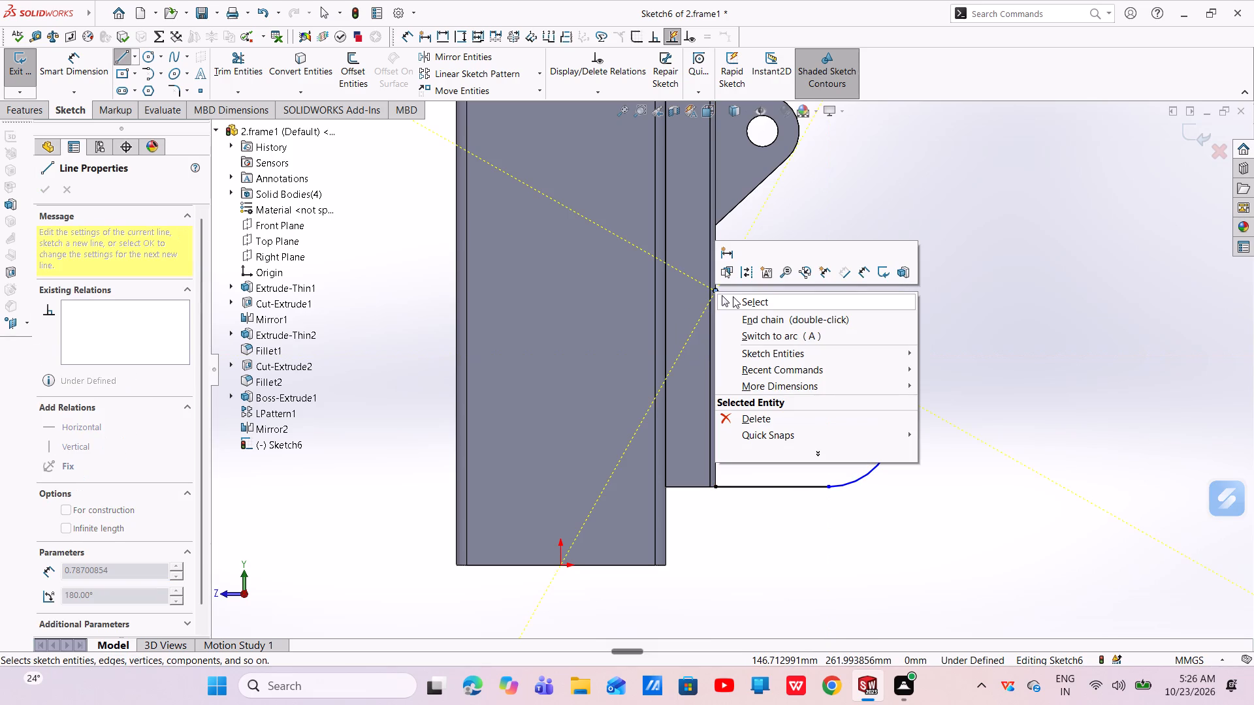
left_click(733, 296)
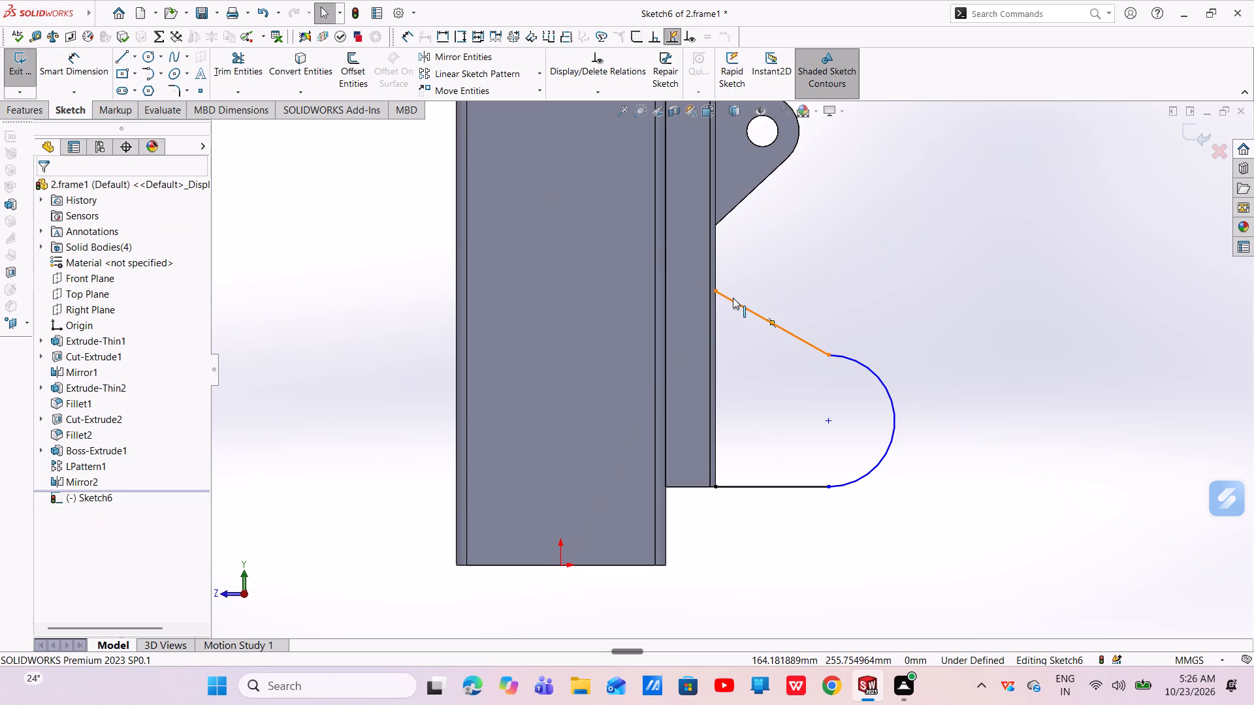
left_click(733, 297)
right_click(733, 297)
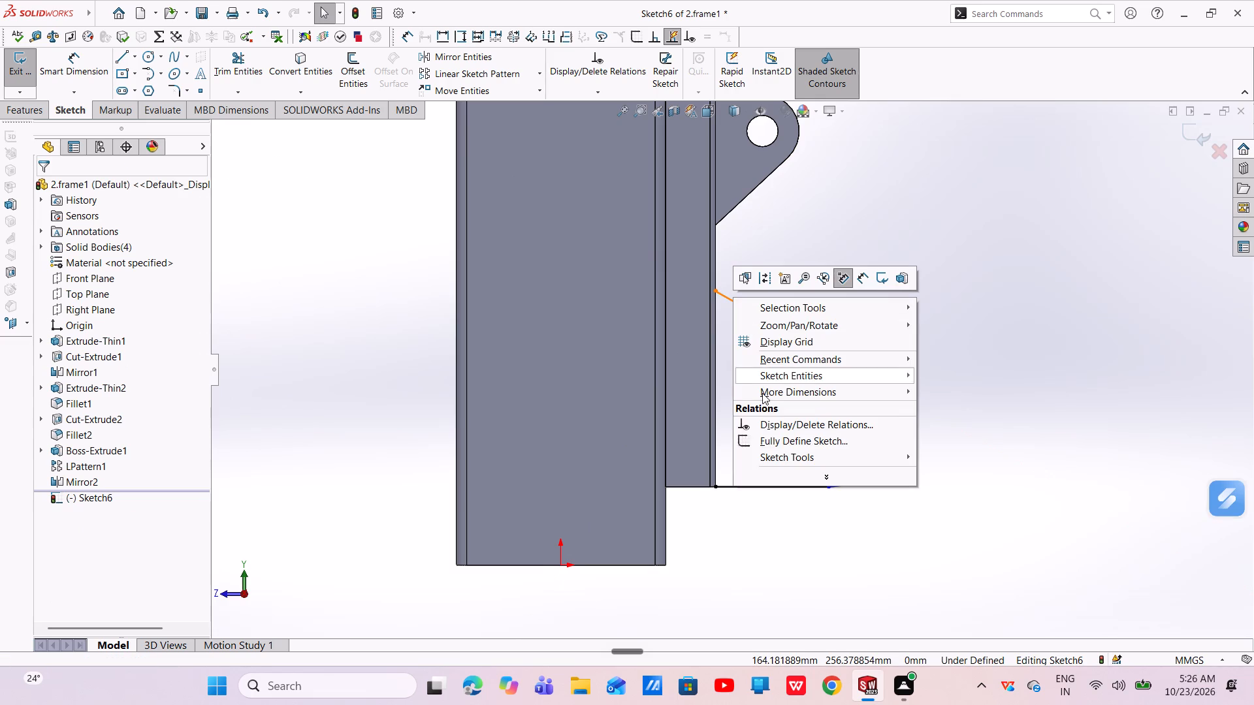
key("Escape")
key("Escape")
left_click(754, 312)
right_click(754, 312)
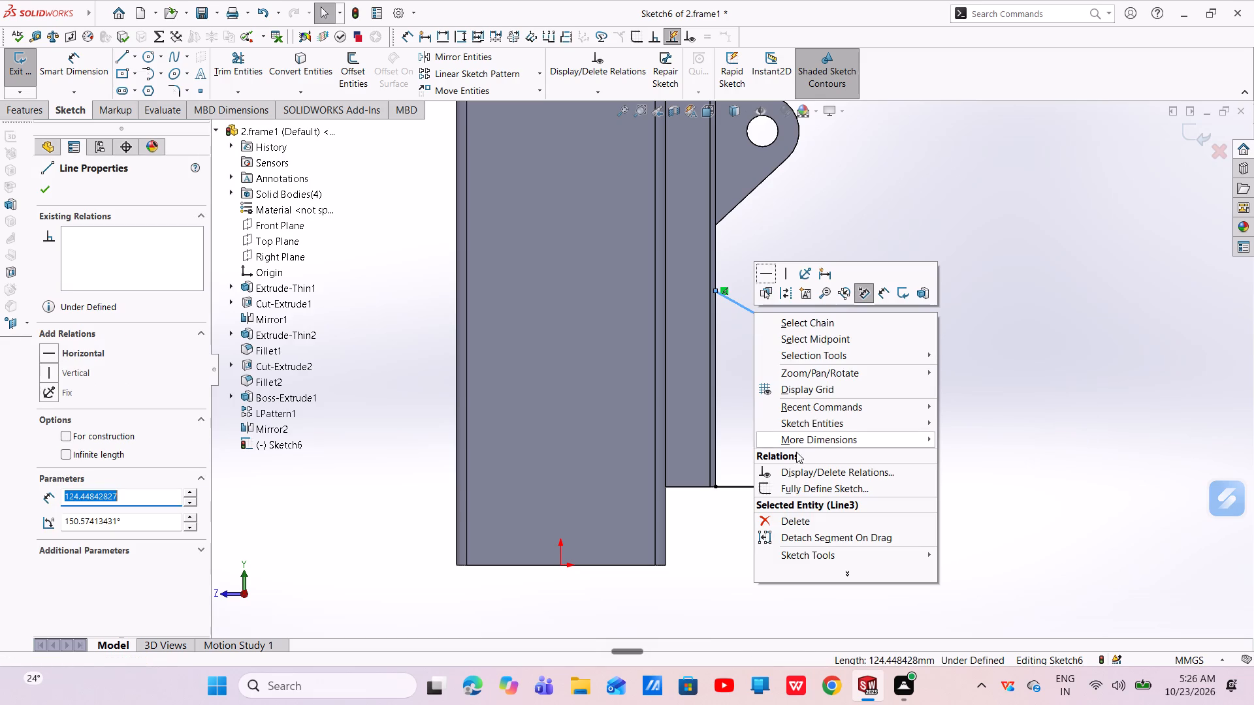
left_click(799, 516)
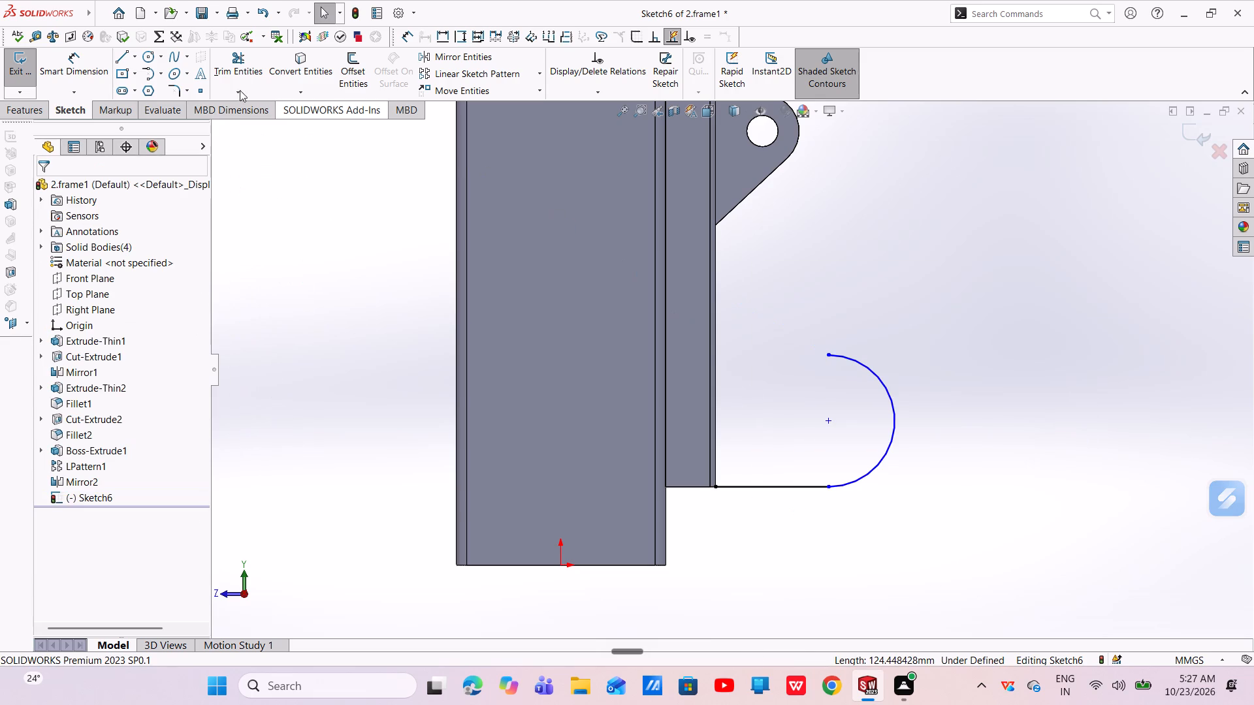
Sketch a slanted line from the arc's upper end, followed by a short segment about 24 mm long ending on the flange edge.
left_click(128, 54)
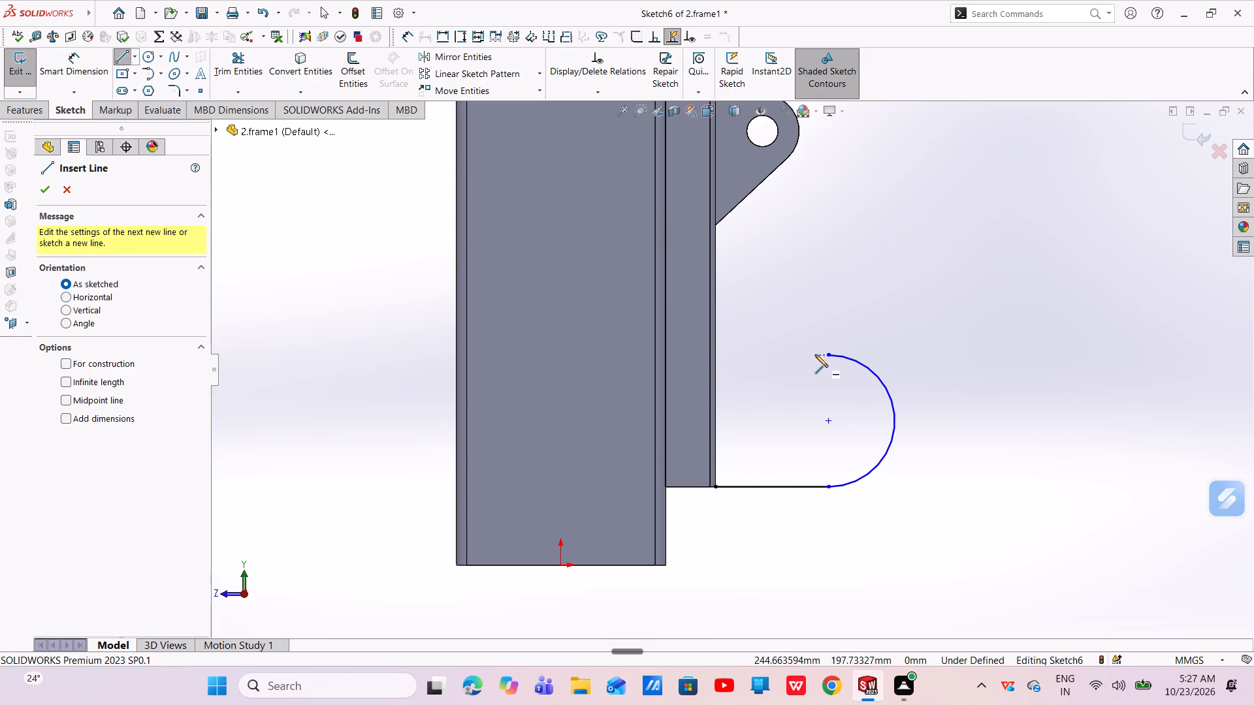
left_click(826, 356)
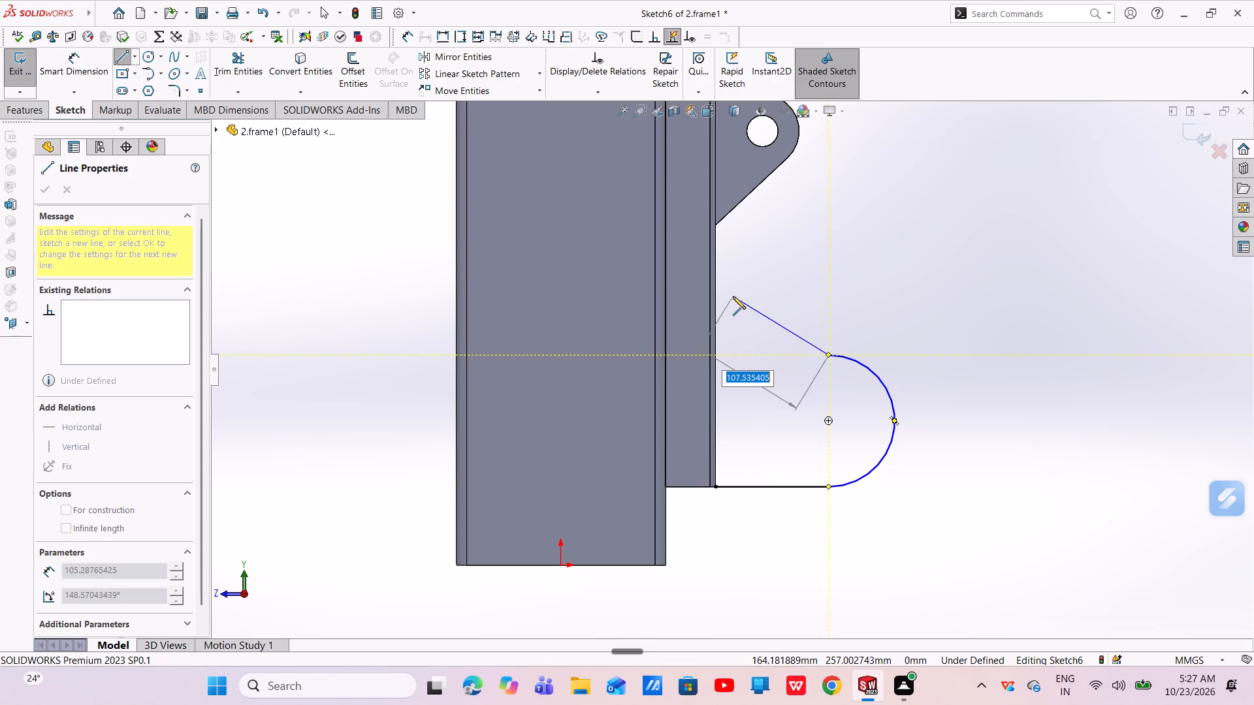
left_click(741, 279)
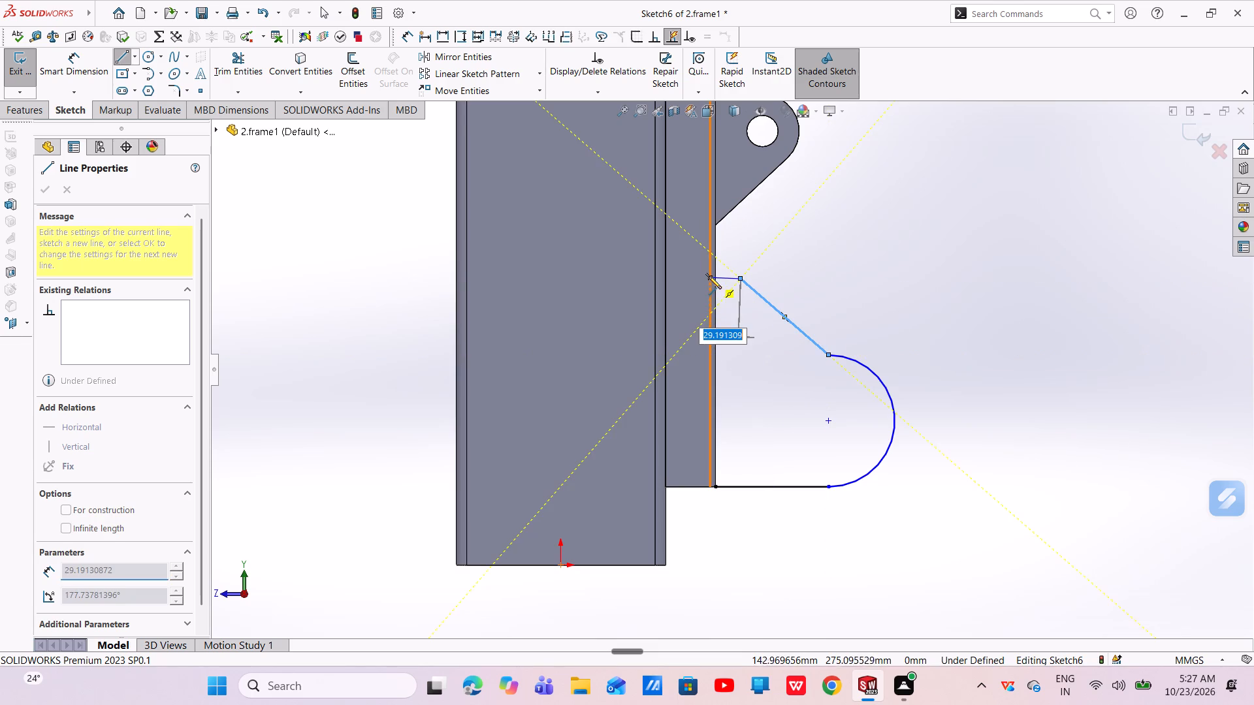
left_click(716, 277)
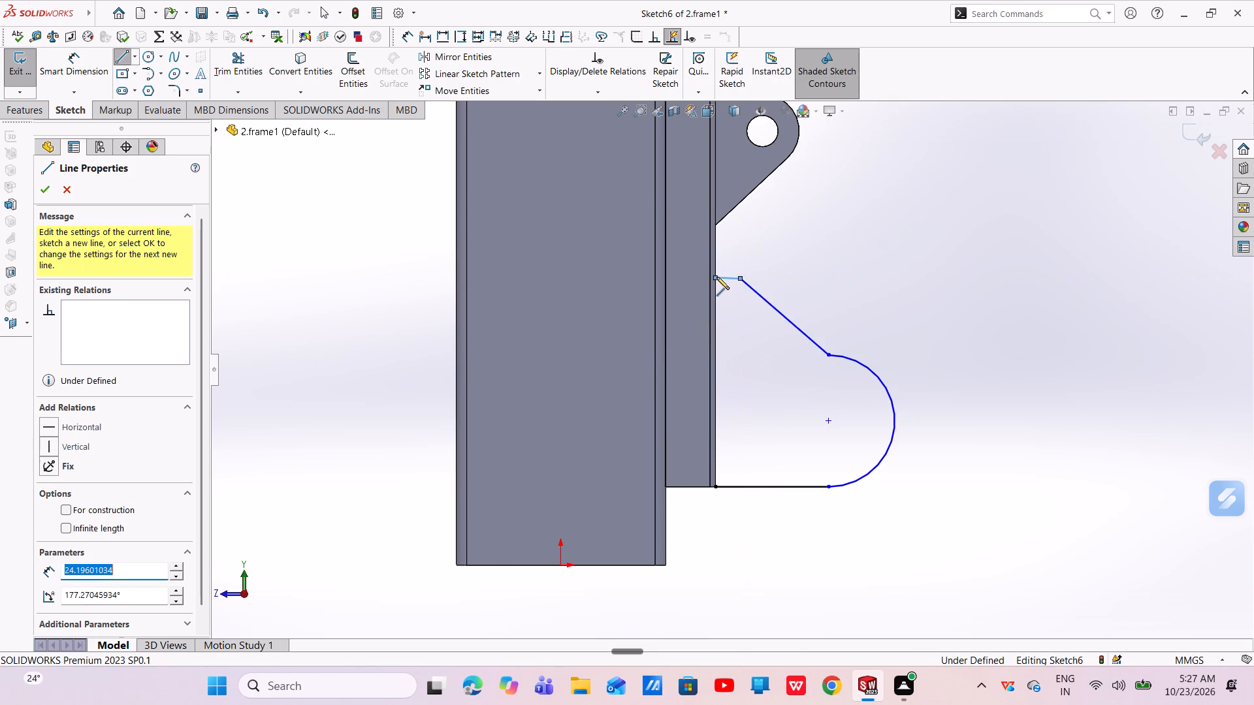
right_click(716, 277)
left_click(730, 285)
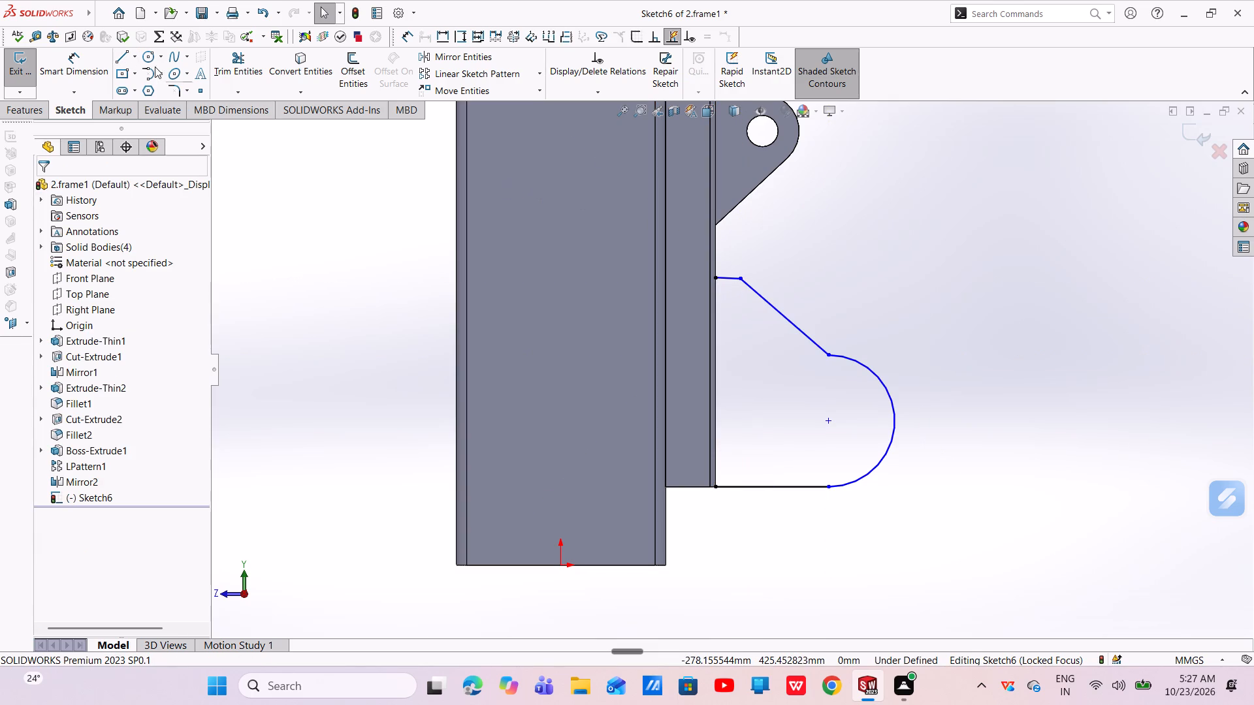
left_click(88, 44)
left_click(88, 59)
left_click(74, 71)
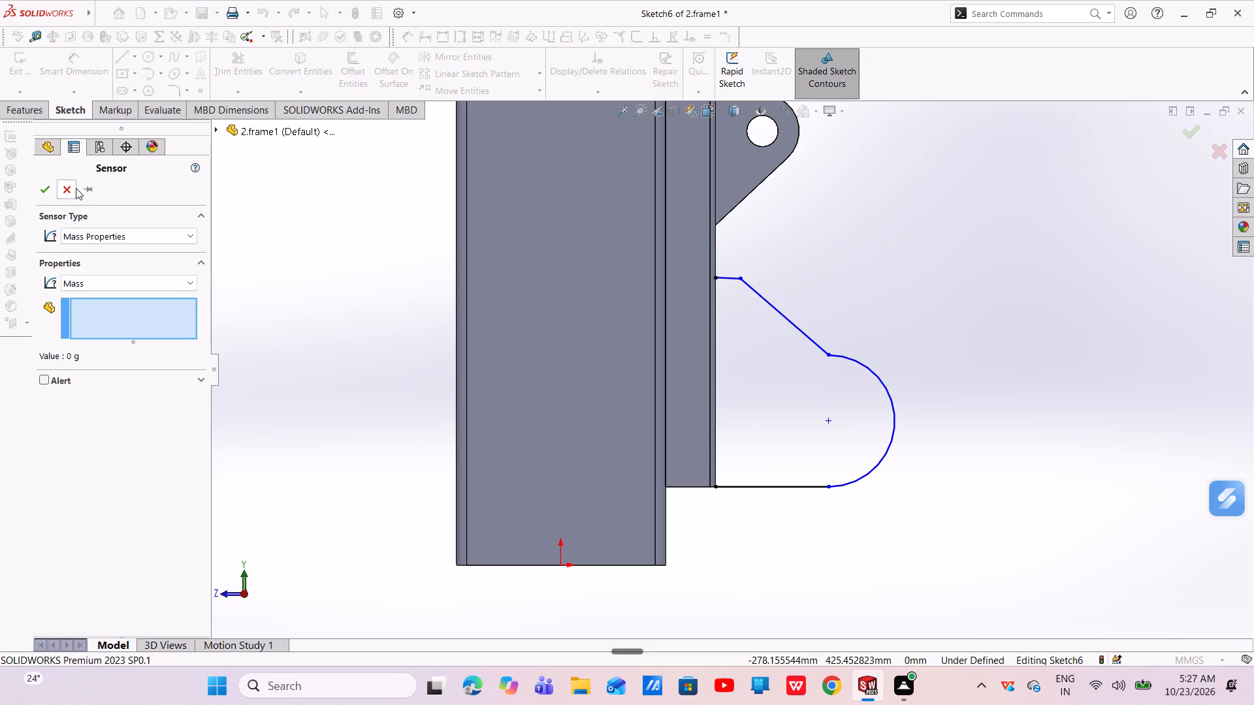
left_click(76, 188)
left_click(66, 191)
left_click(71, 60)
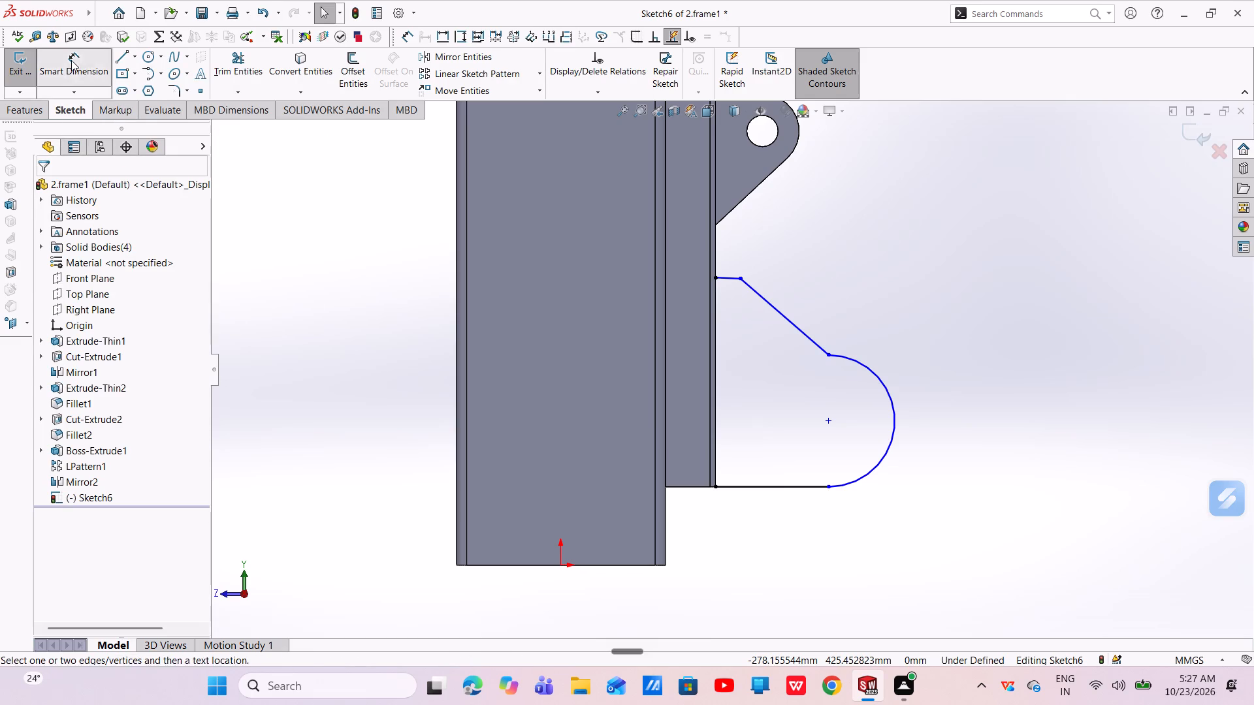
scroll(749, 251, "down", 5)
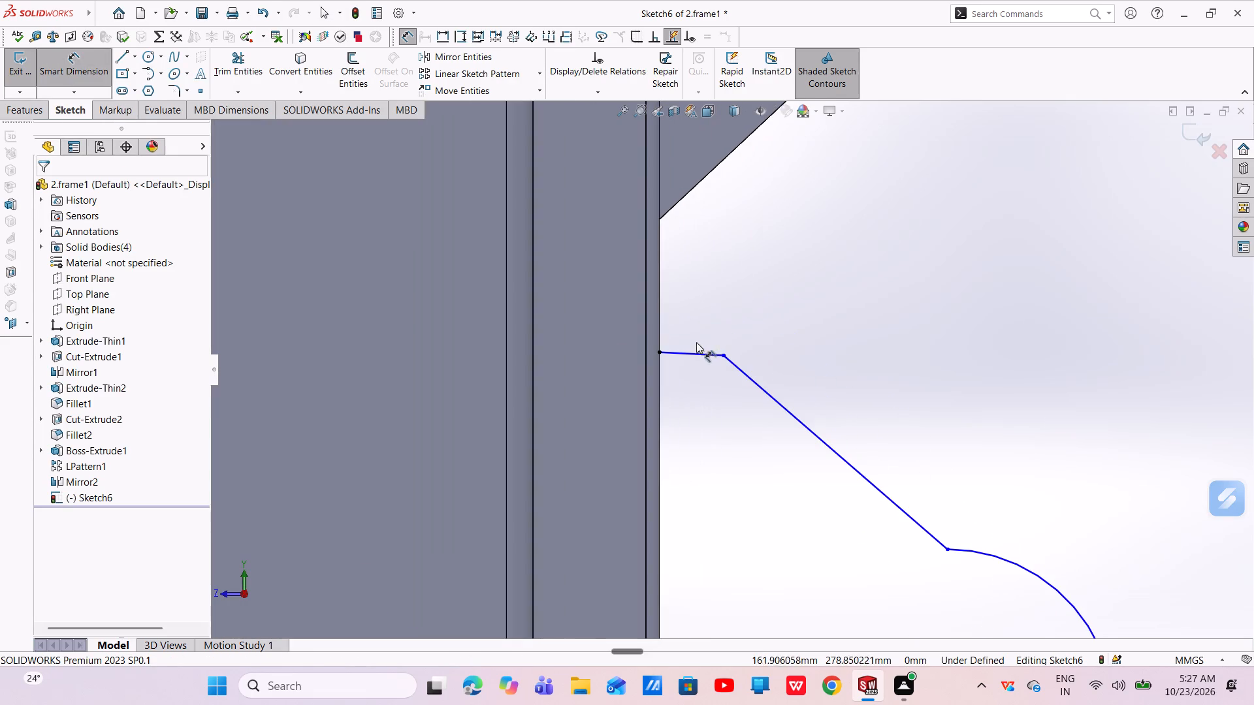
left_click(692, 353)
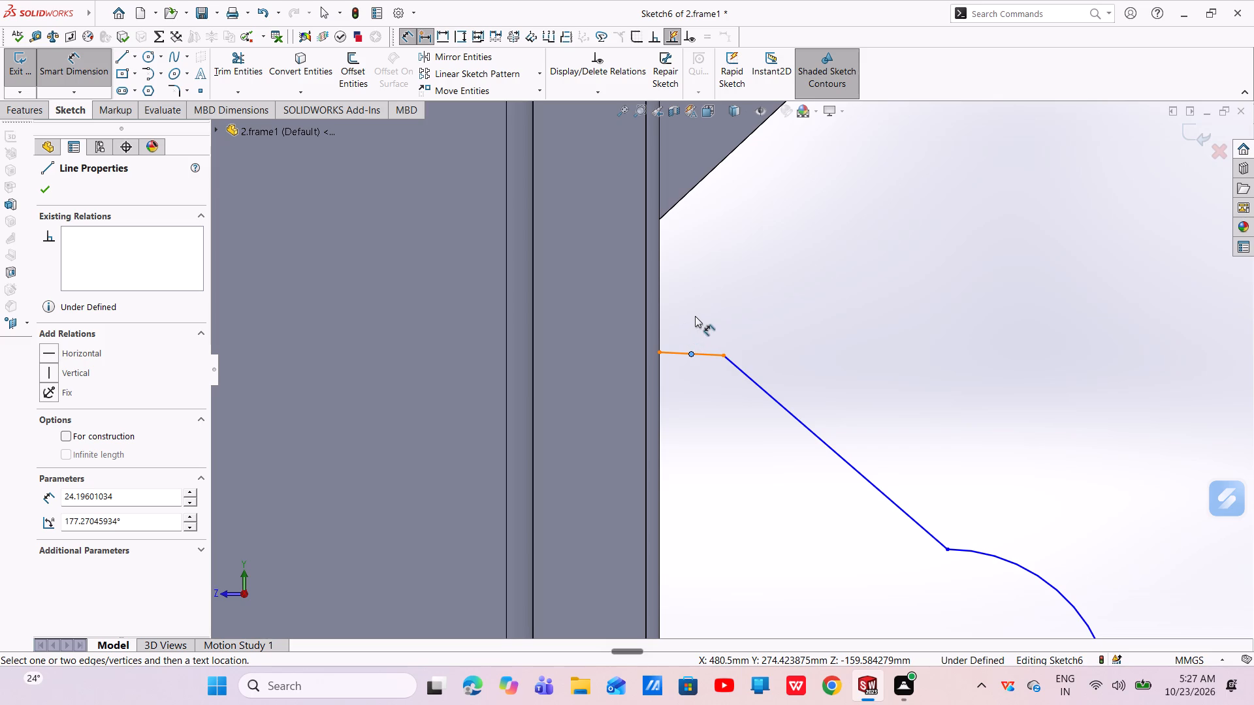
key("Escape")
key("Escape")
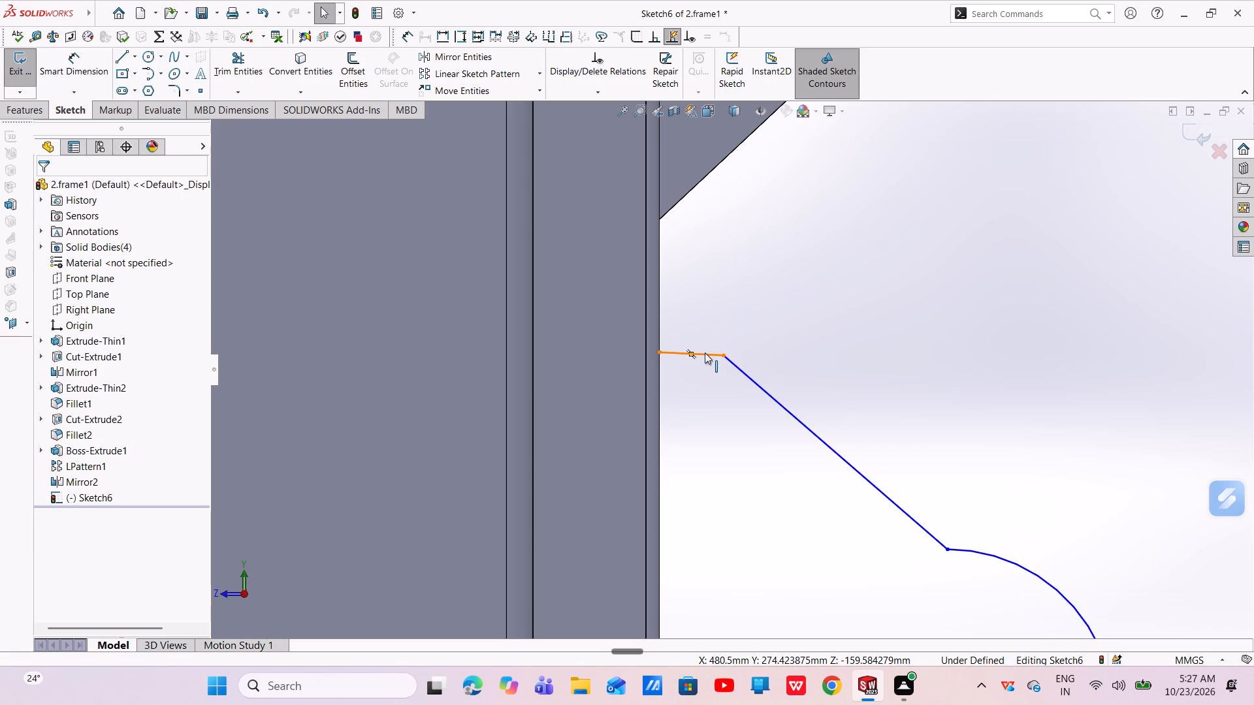
Make the short upper segment at the flange edge horizontal.
left_click(705, 352)
left_click(749, 291)
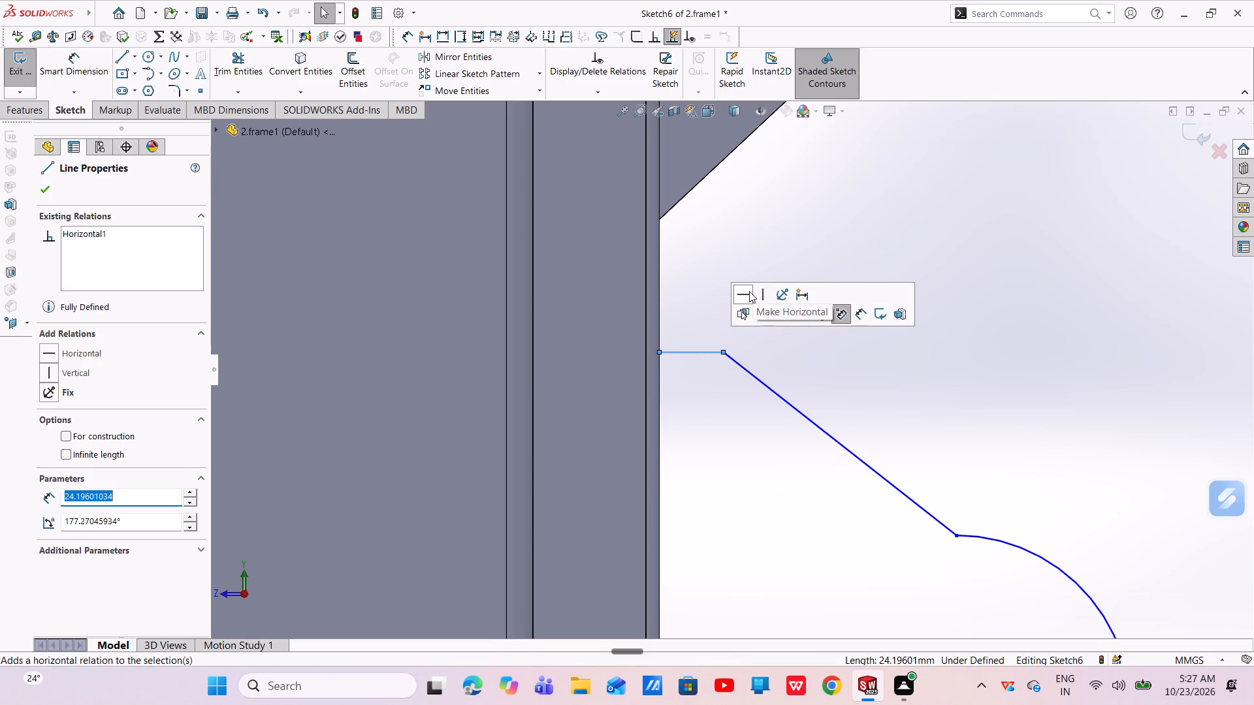
key("Escape")
key("Escape")
Dimension the short horizontal segment at the flange edge to 10 mm.
left_click(83, 64)
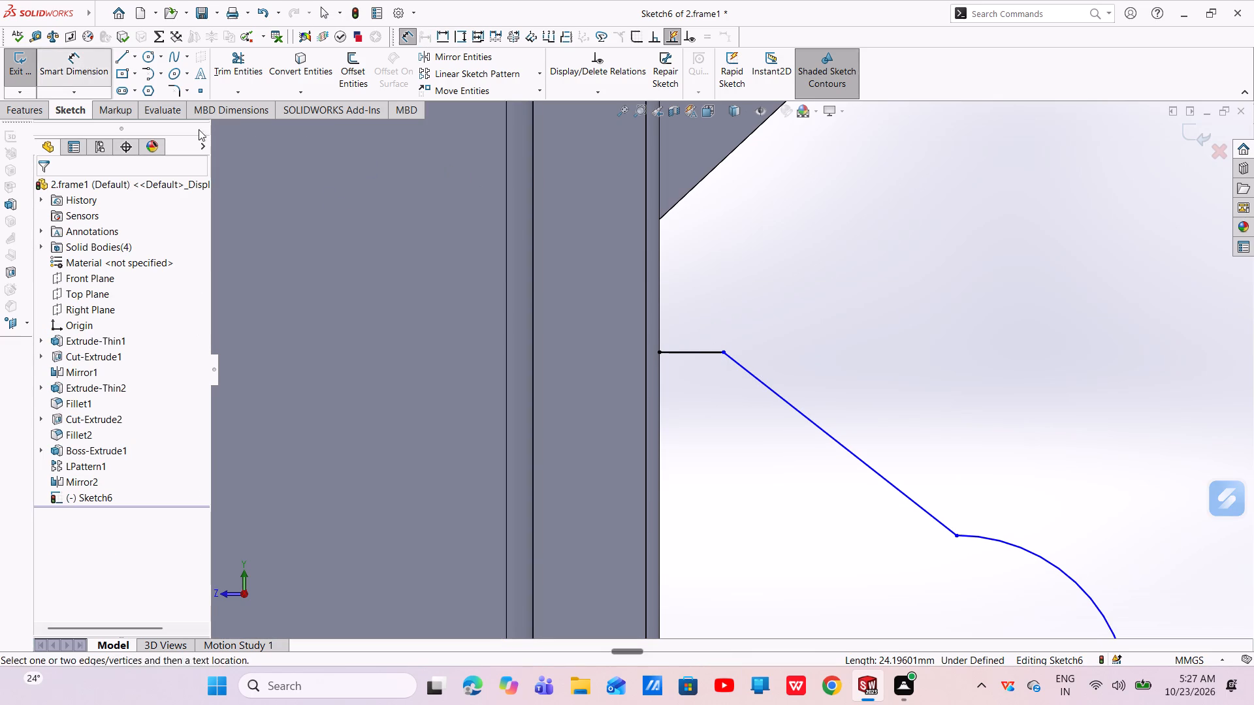
left_click(692, 351)
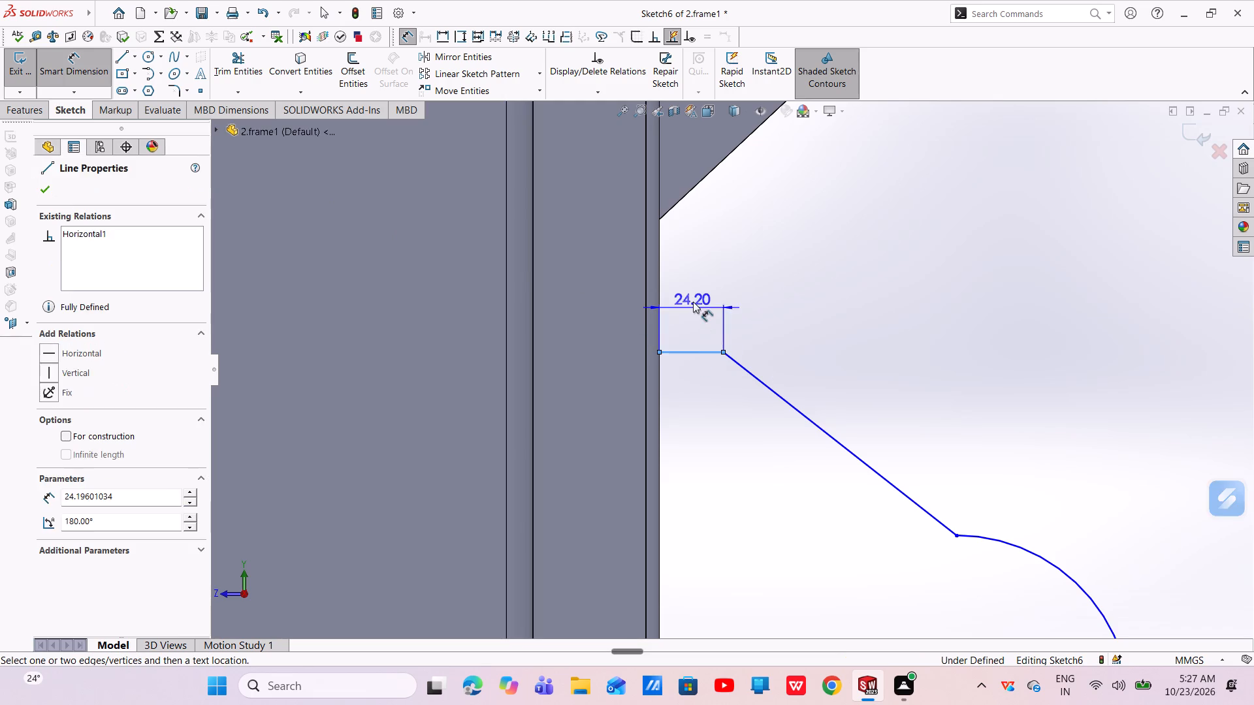
left_click(694, 291)
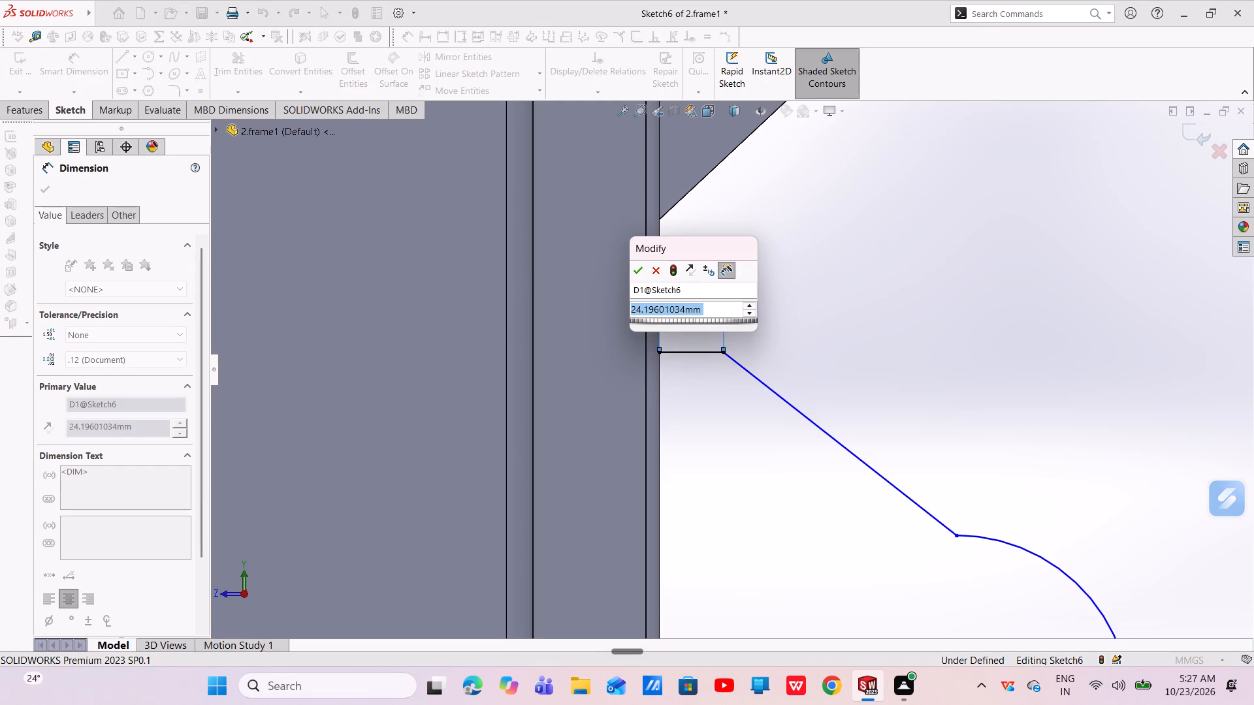
key("BackSpace")
type("10")
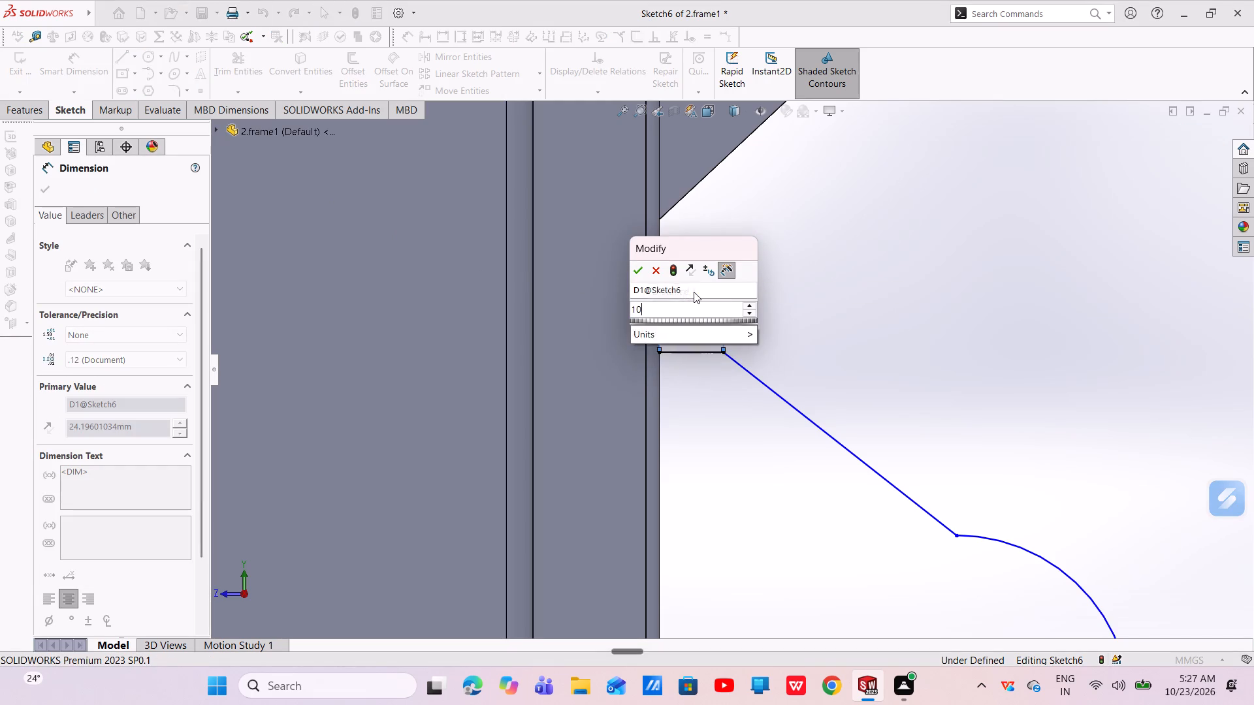
key("Return")
Add a vertical reference dimension between the short segment's endpoint on the flange edge and the flange's lower corner.
scroll(771, 420, "up", 4)
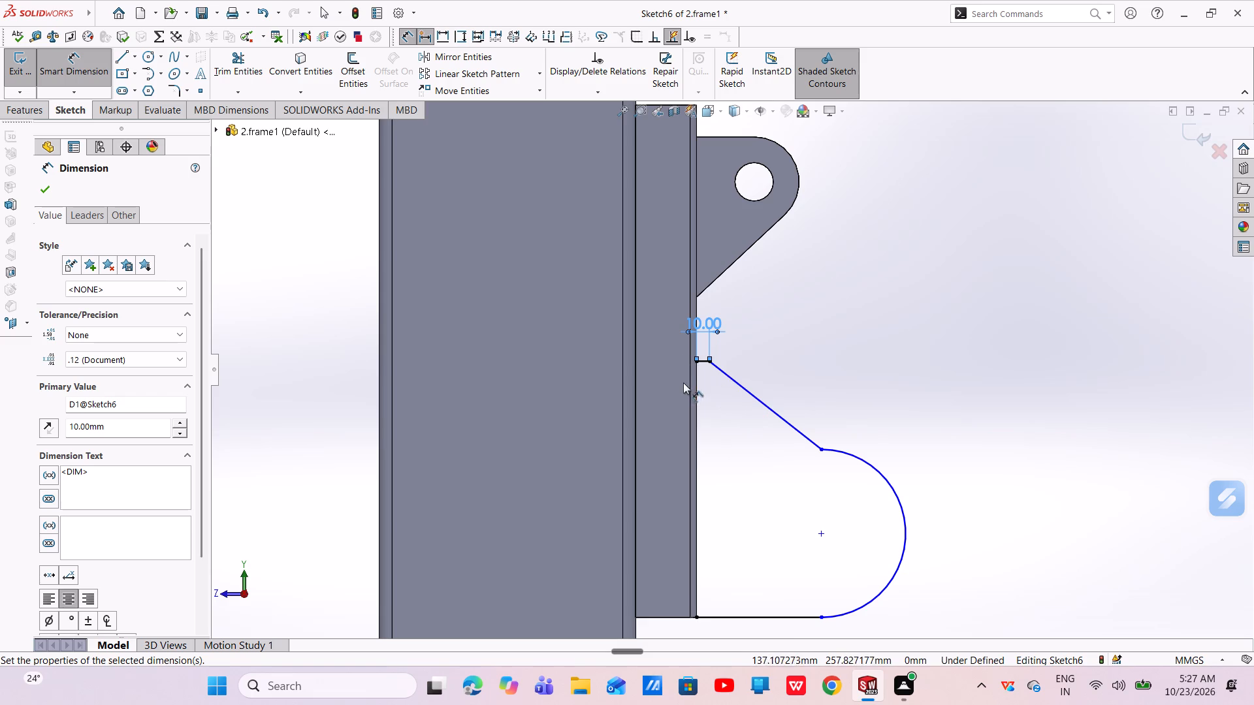
left_click(695, 364)
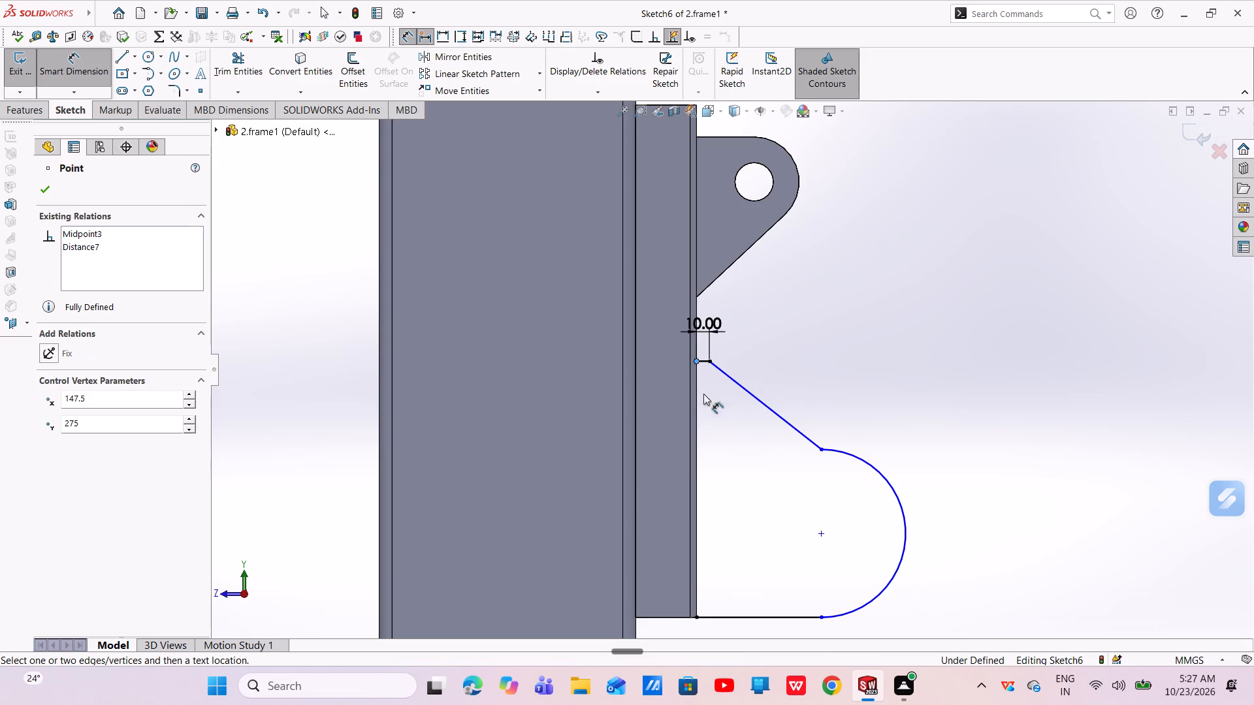
left_click(698, 617)
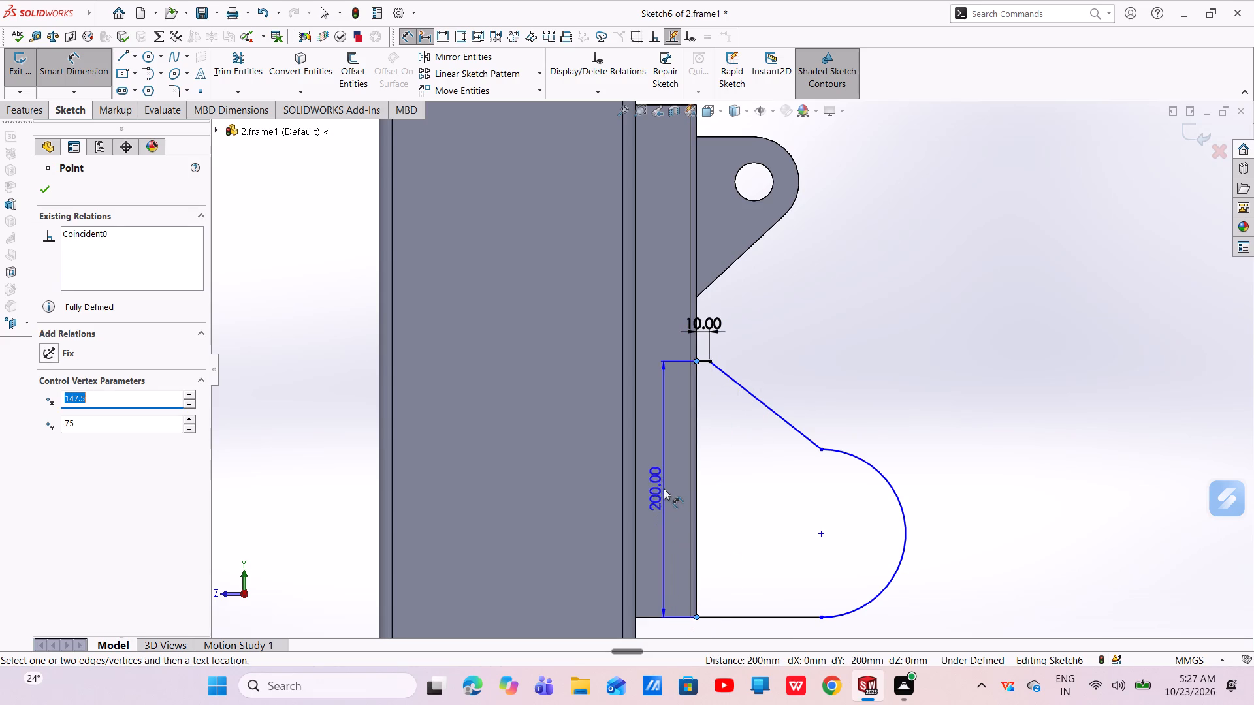
left_click(664, 487)
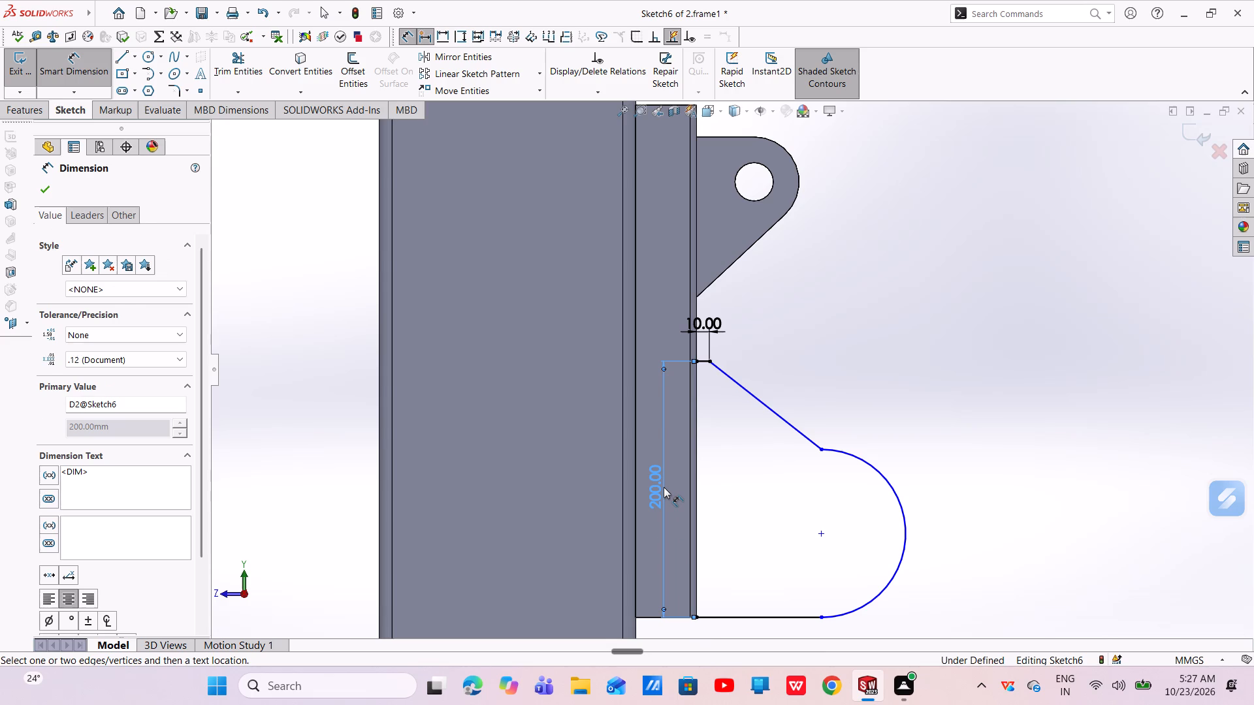
key("Escape")
key("Escape")
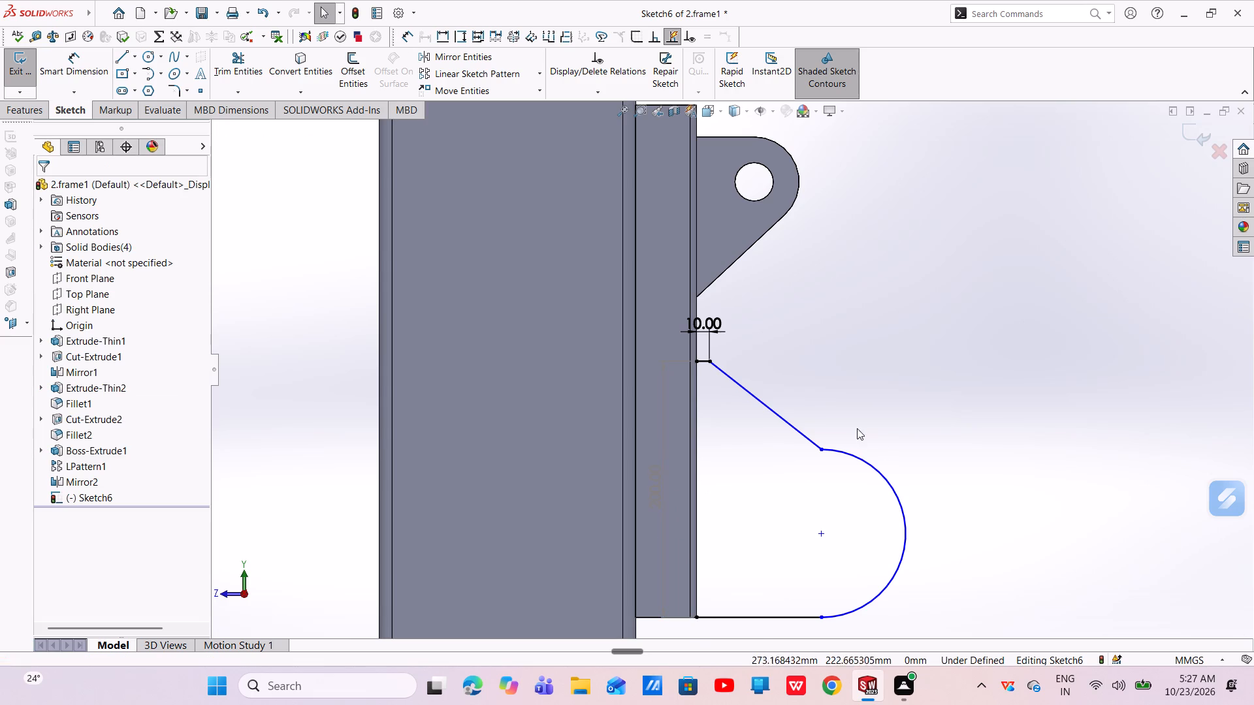
Make the slanted line tangent to the arc.
left_click(858, 461)
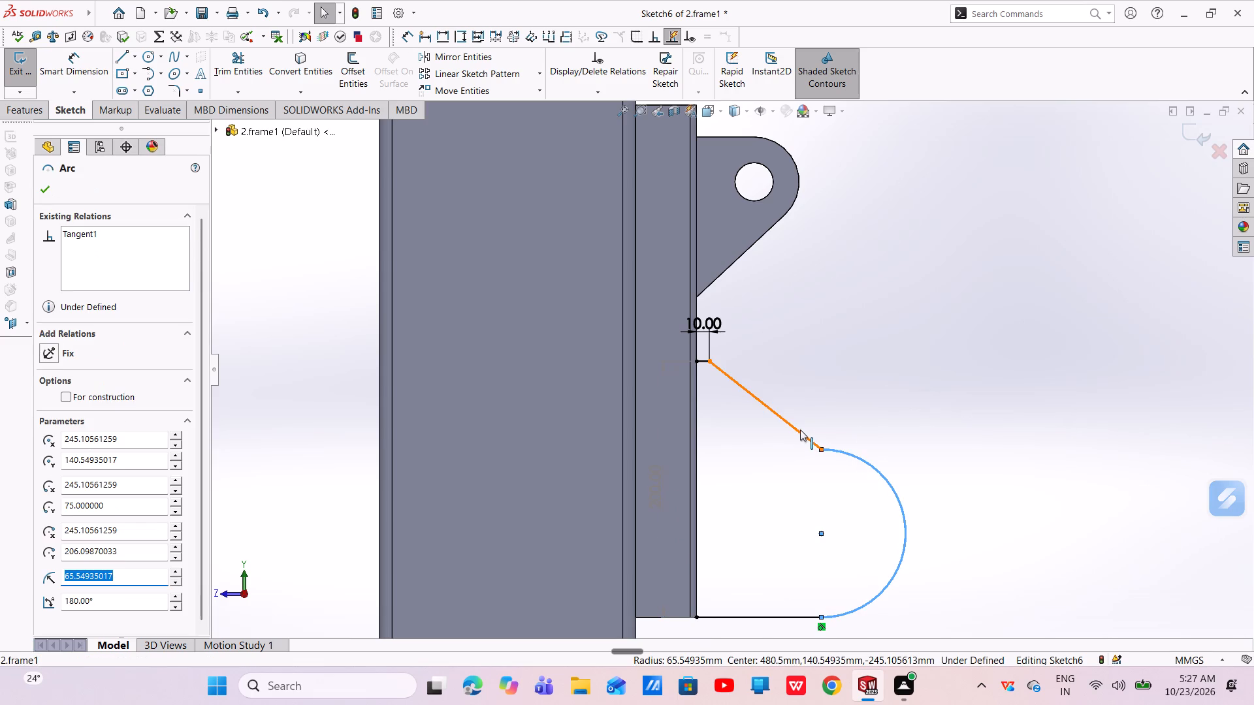
left_click(800, 430, "ctrl")
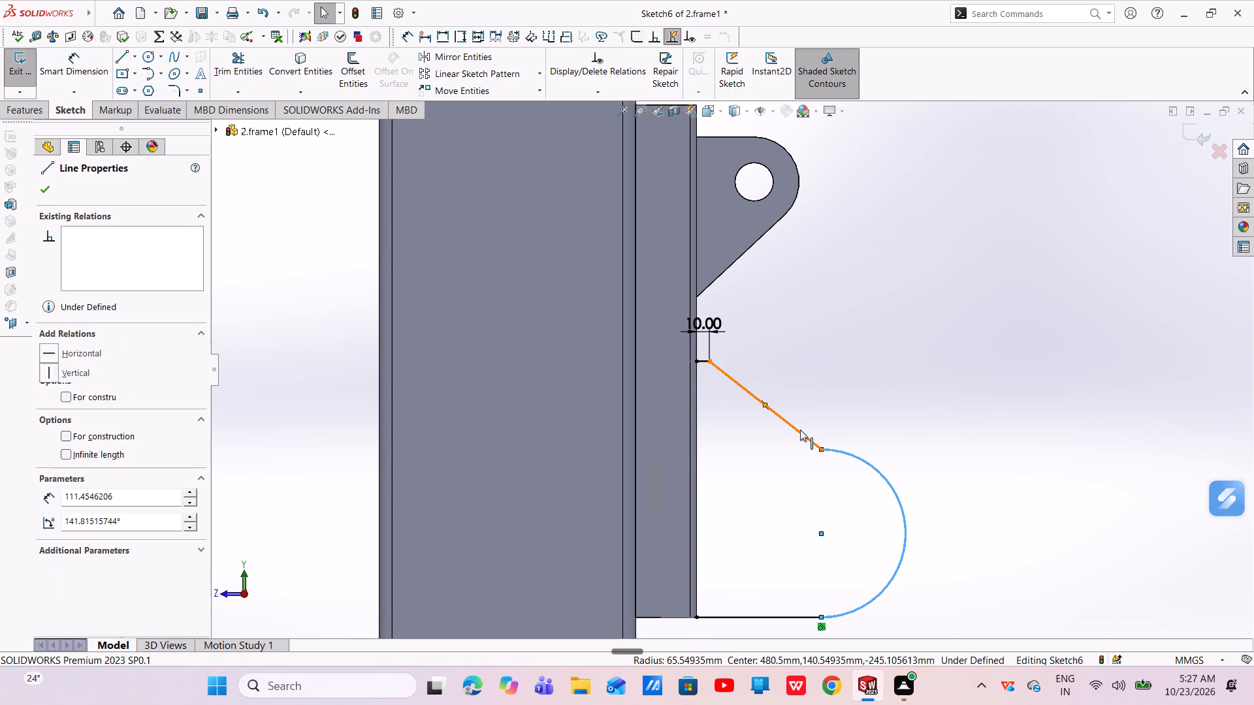
left_click(837, 369)
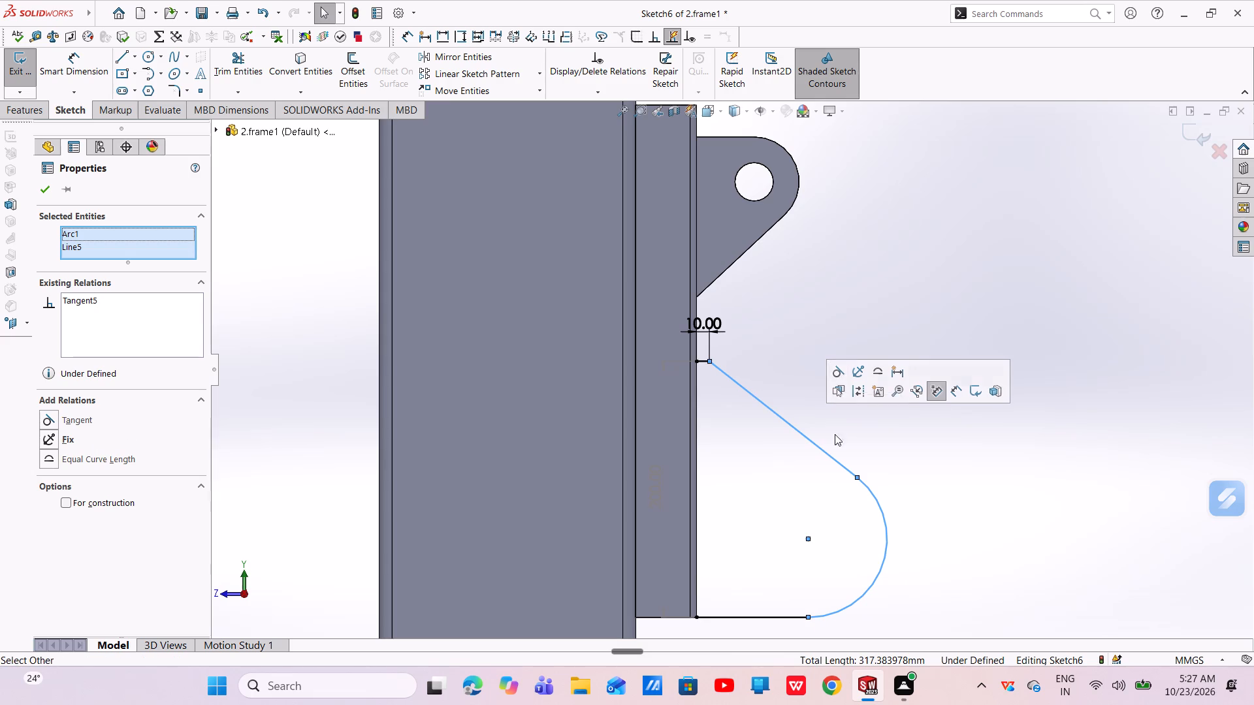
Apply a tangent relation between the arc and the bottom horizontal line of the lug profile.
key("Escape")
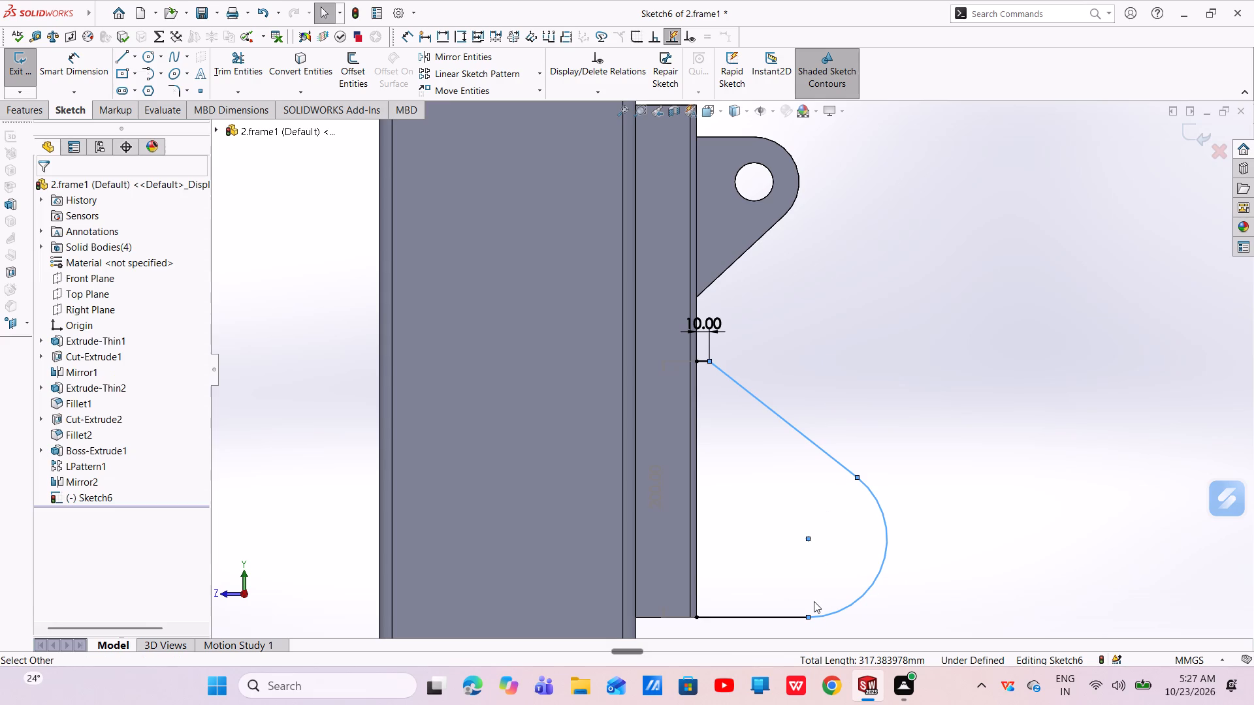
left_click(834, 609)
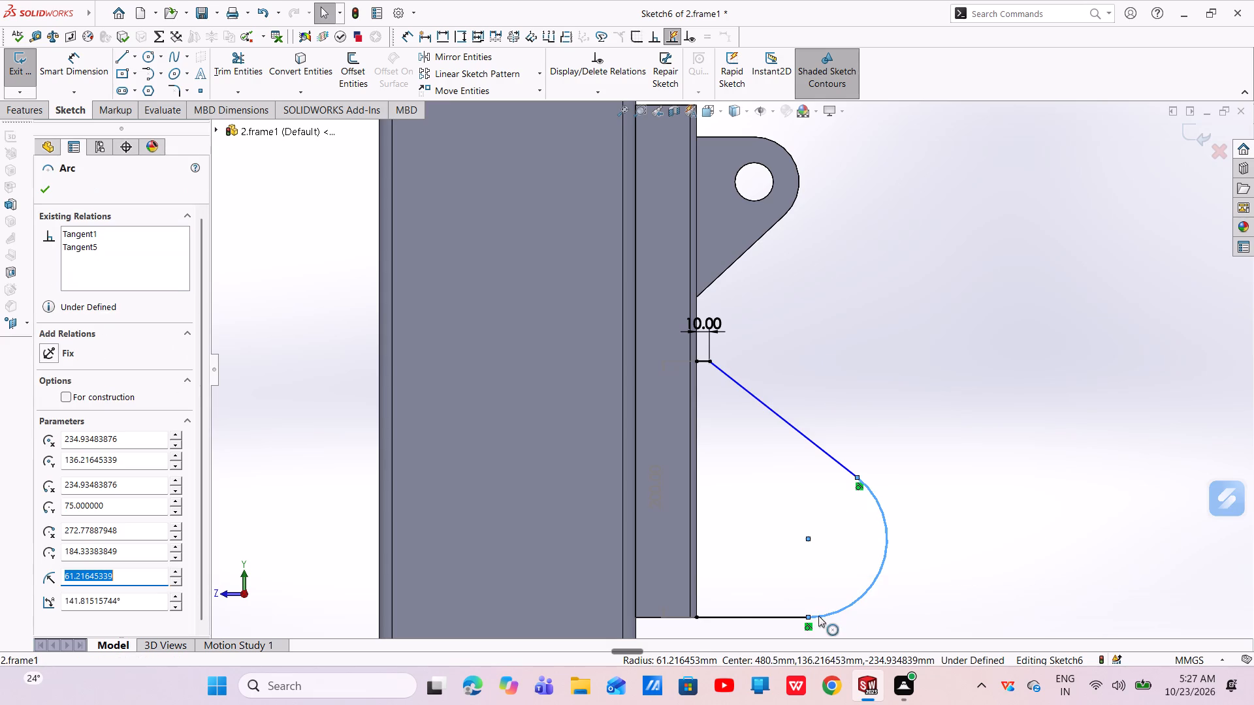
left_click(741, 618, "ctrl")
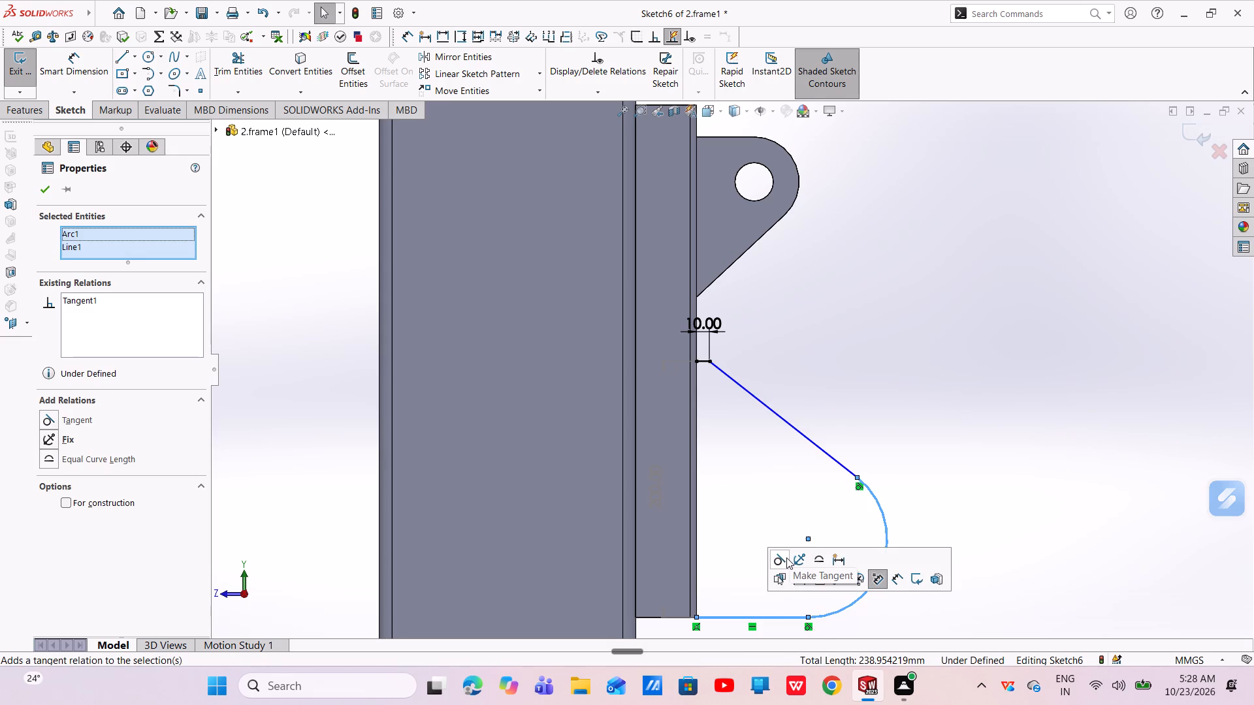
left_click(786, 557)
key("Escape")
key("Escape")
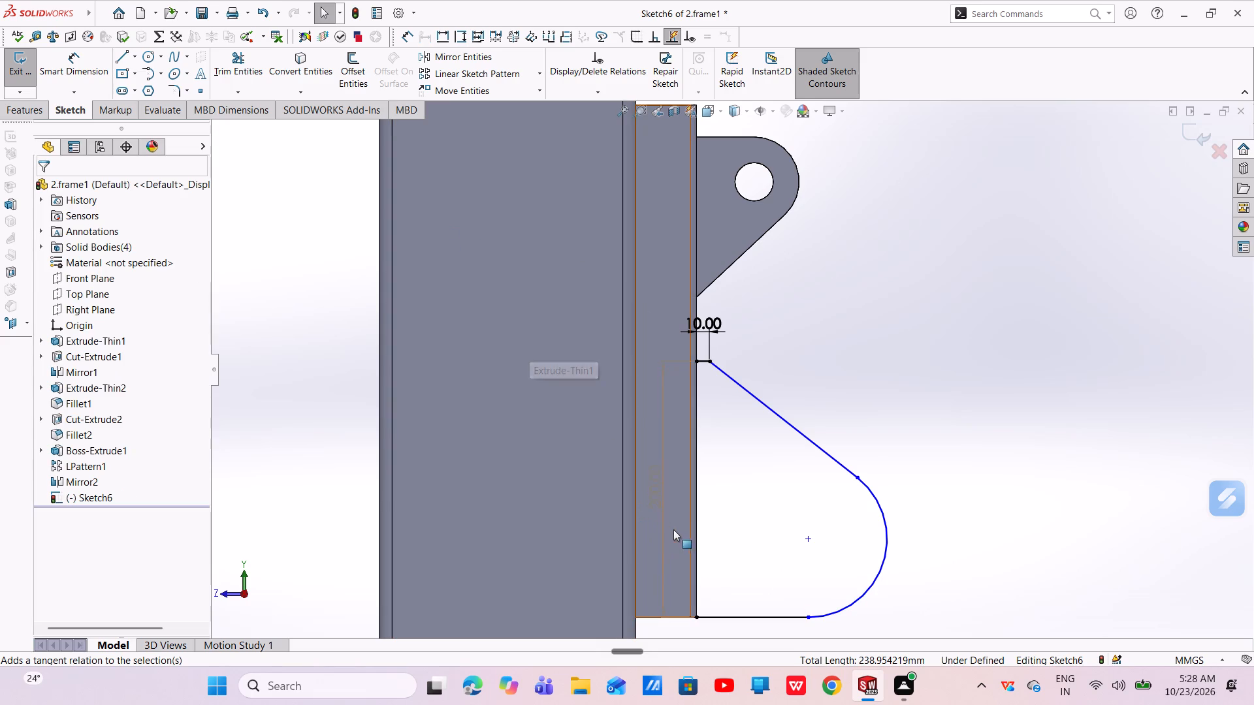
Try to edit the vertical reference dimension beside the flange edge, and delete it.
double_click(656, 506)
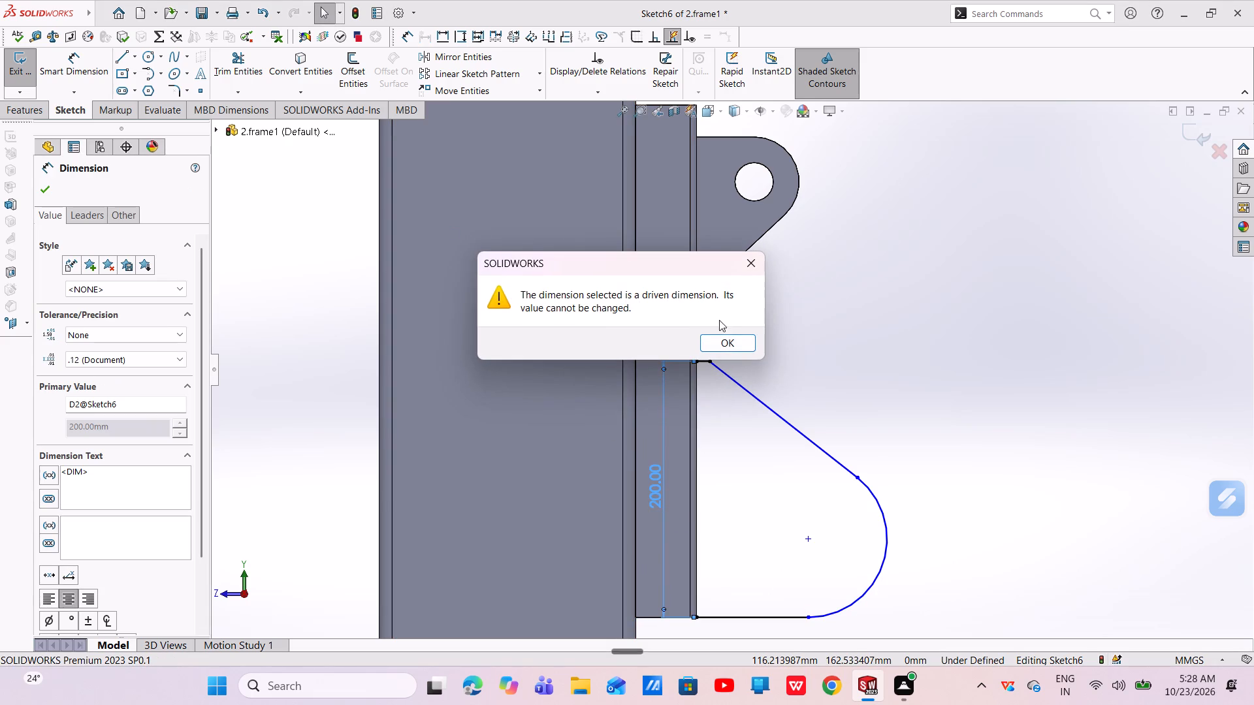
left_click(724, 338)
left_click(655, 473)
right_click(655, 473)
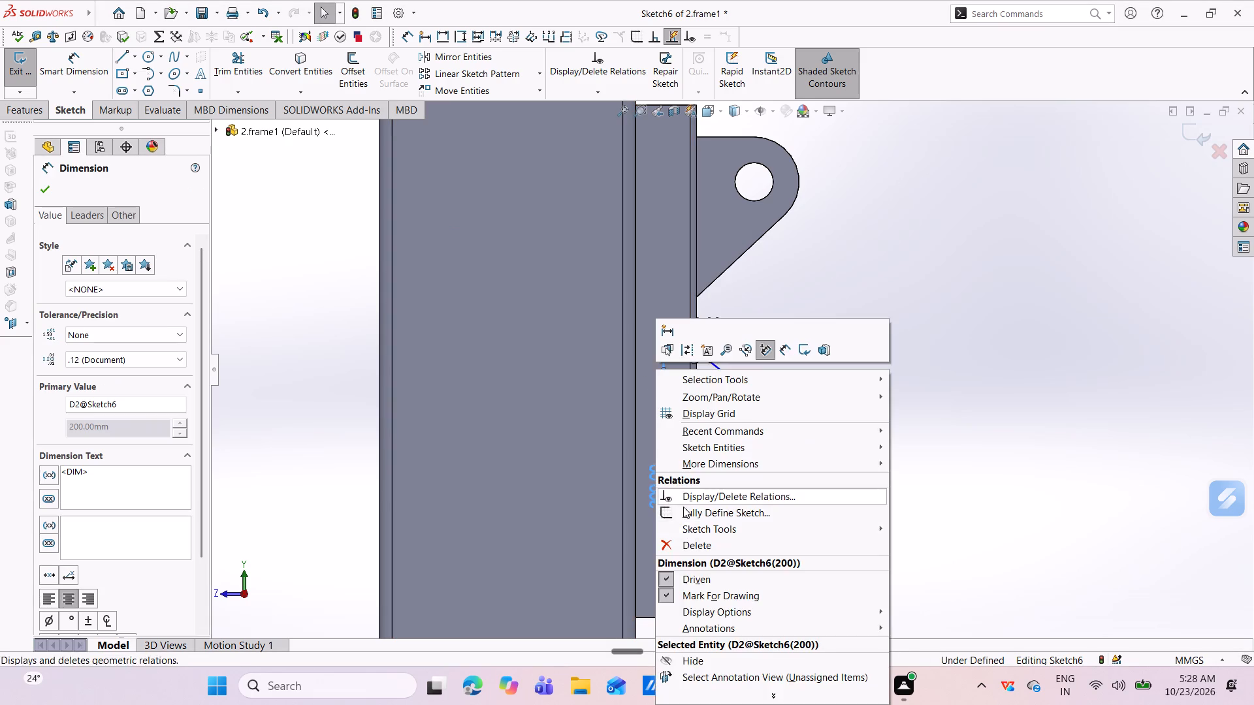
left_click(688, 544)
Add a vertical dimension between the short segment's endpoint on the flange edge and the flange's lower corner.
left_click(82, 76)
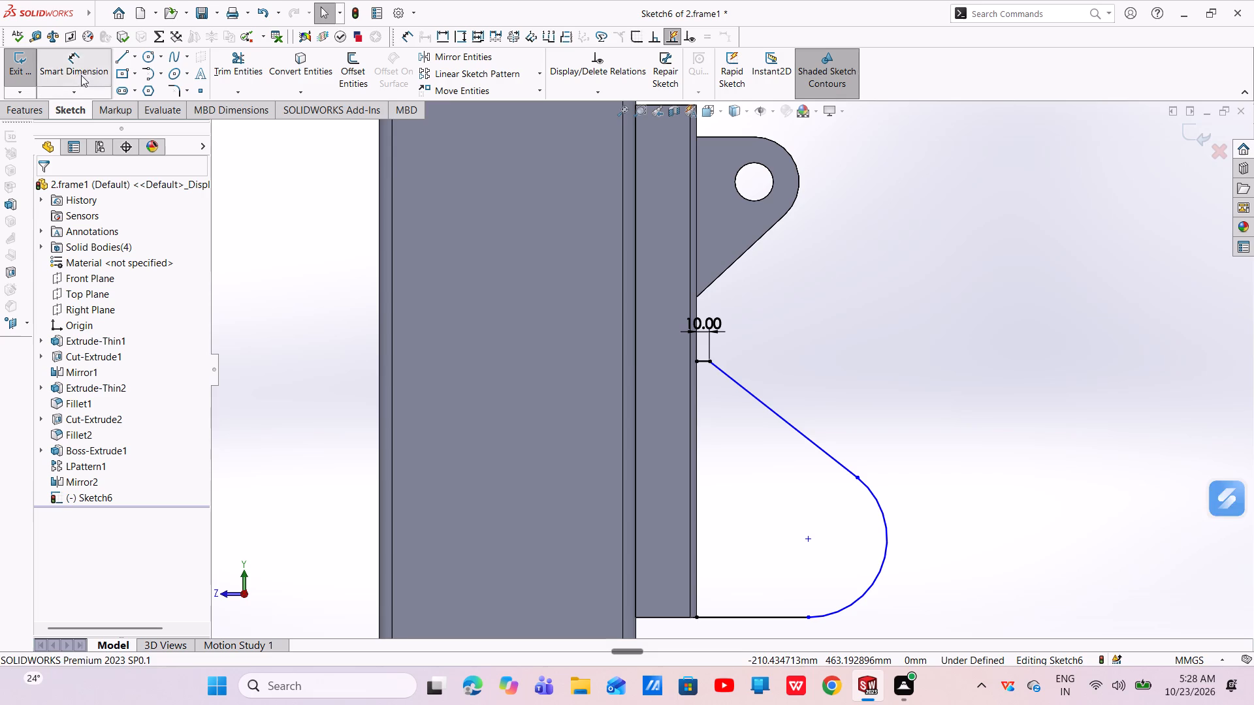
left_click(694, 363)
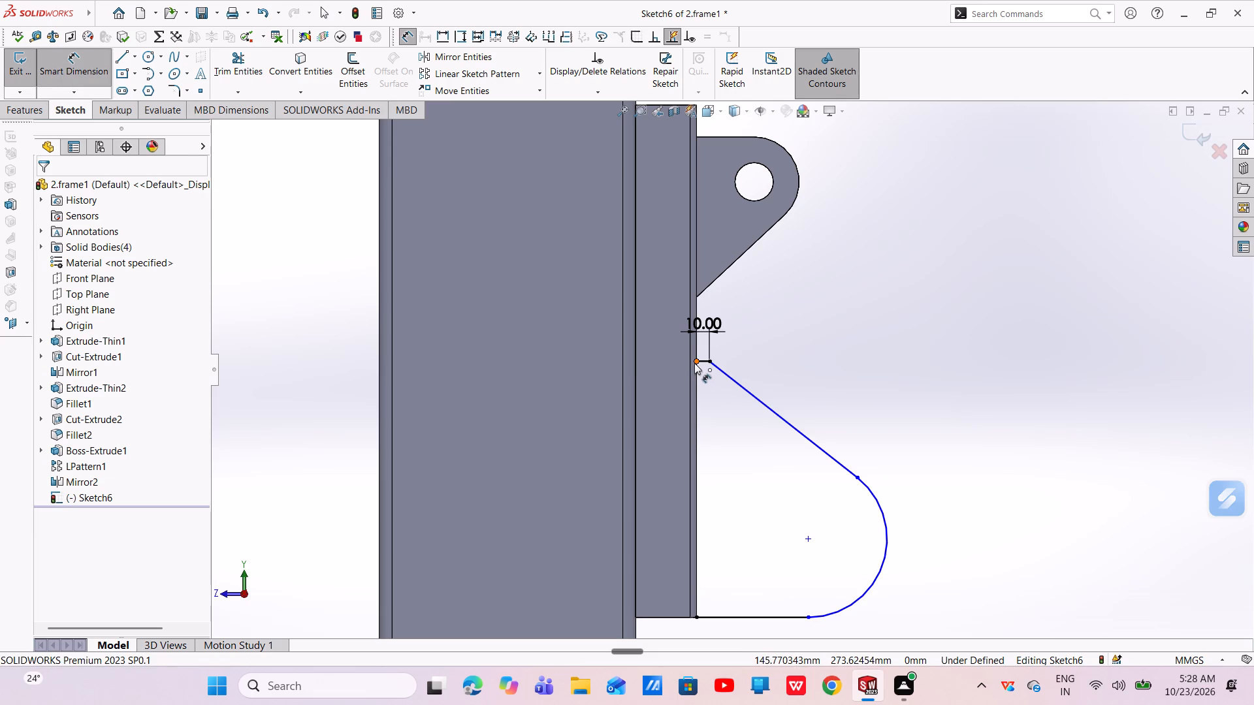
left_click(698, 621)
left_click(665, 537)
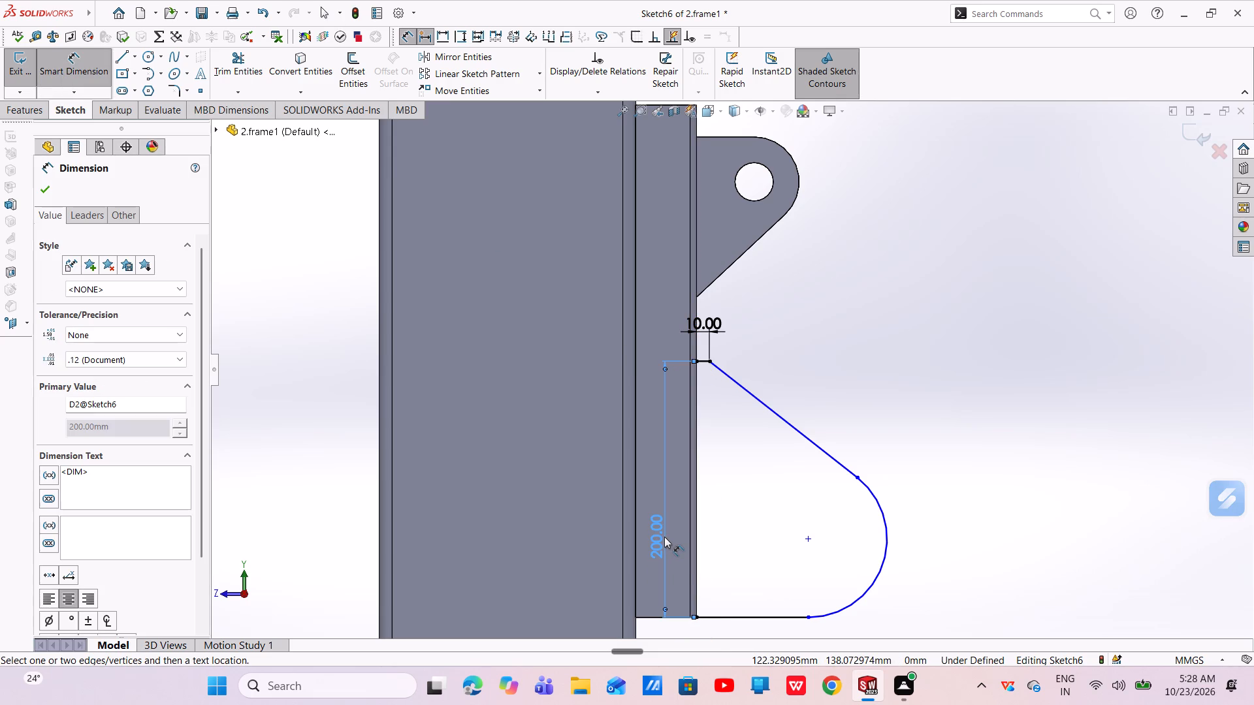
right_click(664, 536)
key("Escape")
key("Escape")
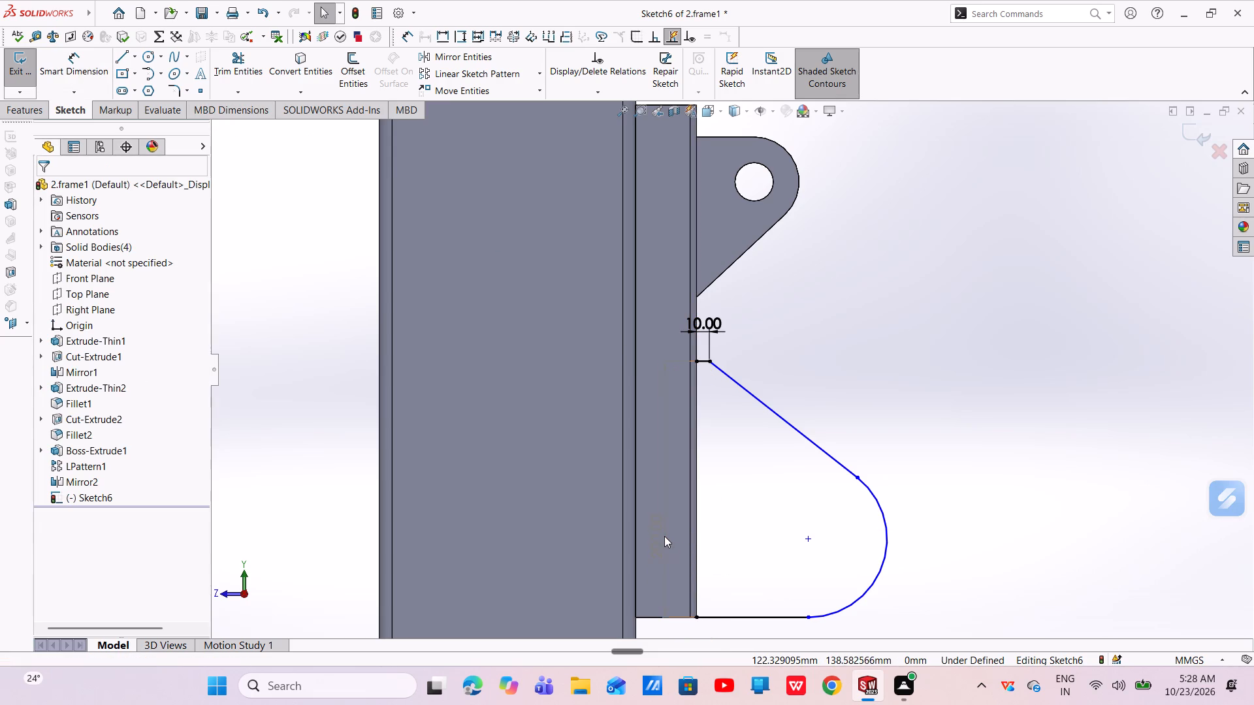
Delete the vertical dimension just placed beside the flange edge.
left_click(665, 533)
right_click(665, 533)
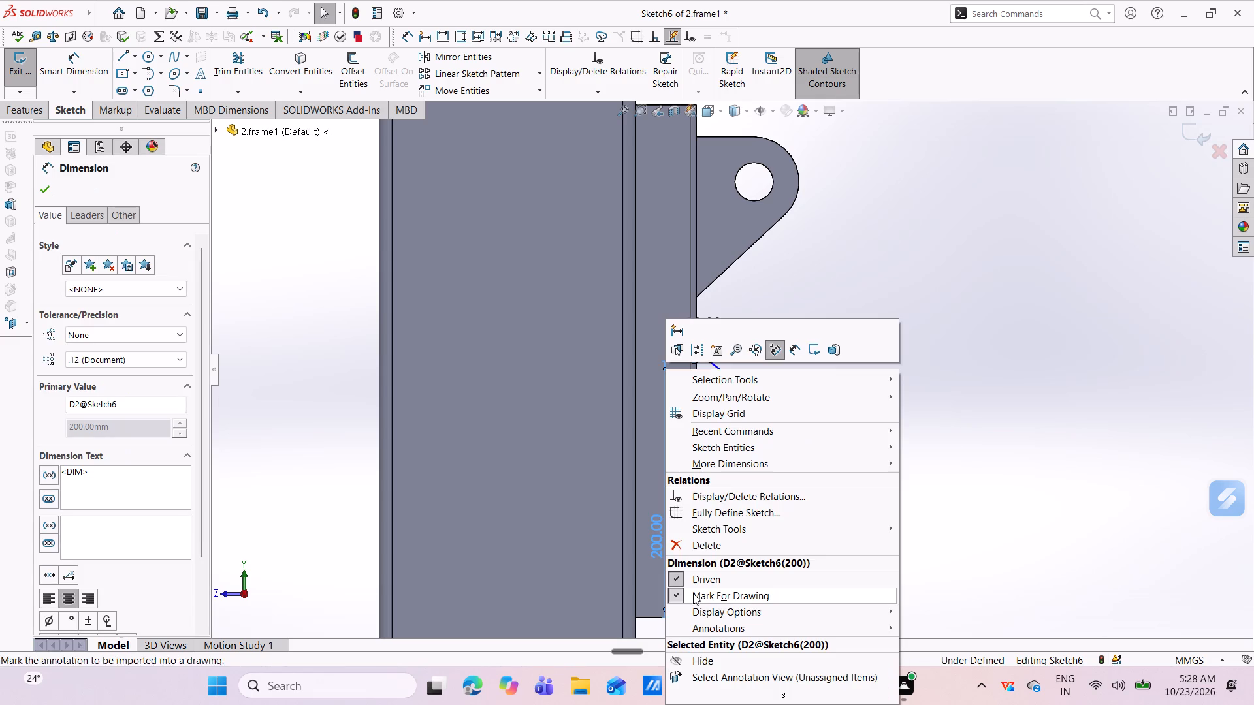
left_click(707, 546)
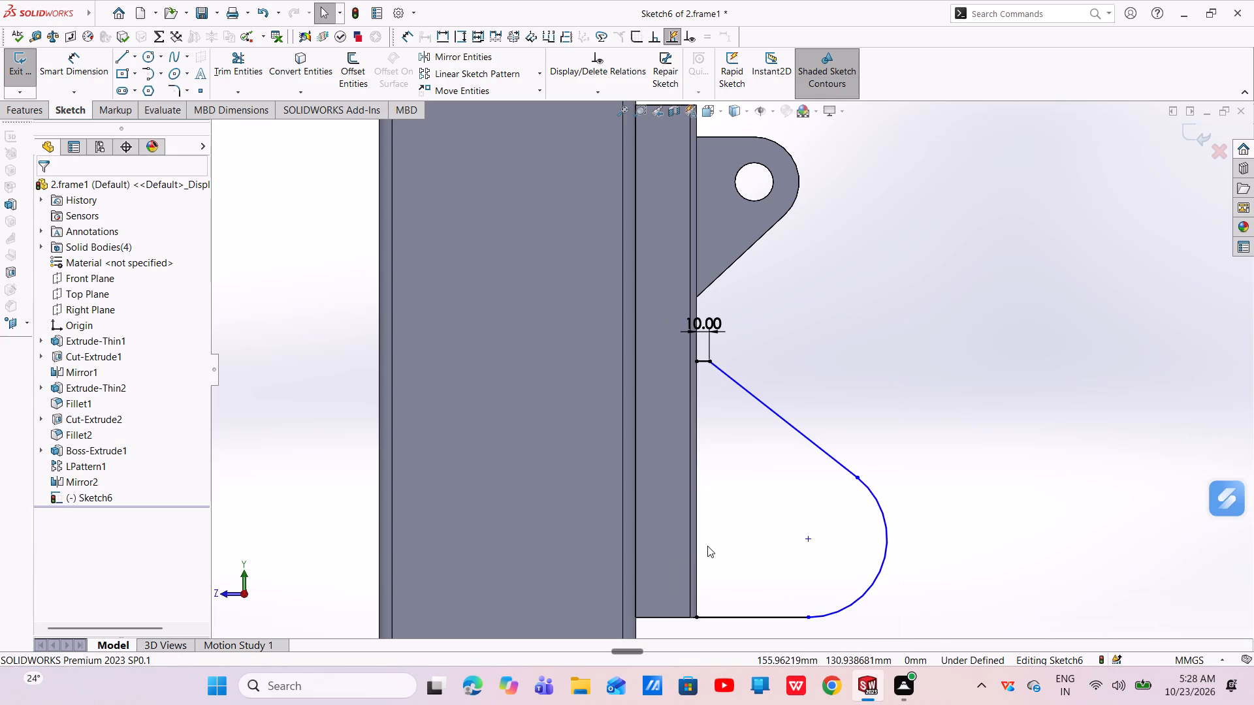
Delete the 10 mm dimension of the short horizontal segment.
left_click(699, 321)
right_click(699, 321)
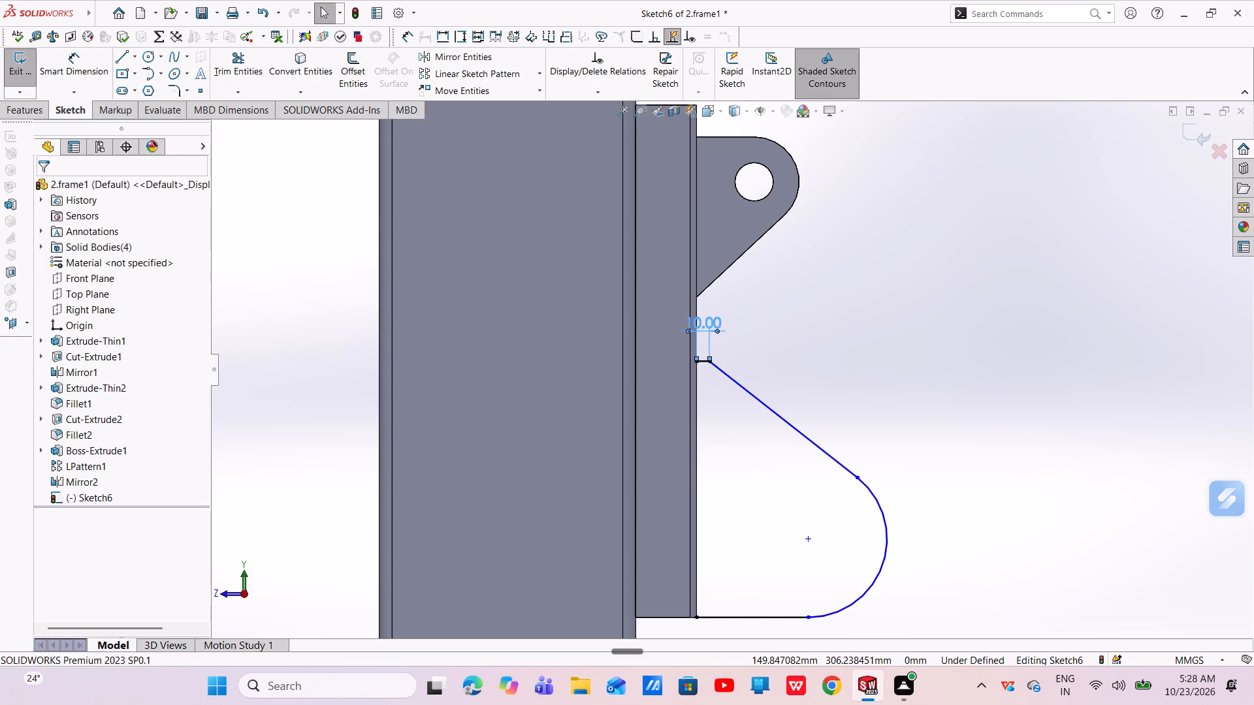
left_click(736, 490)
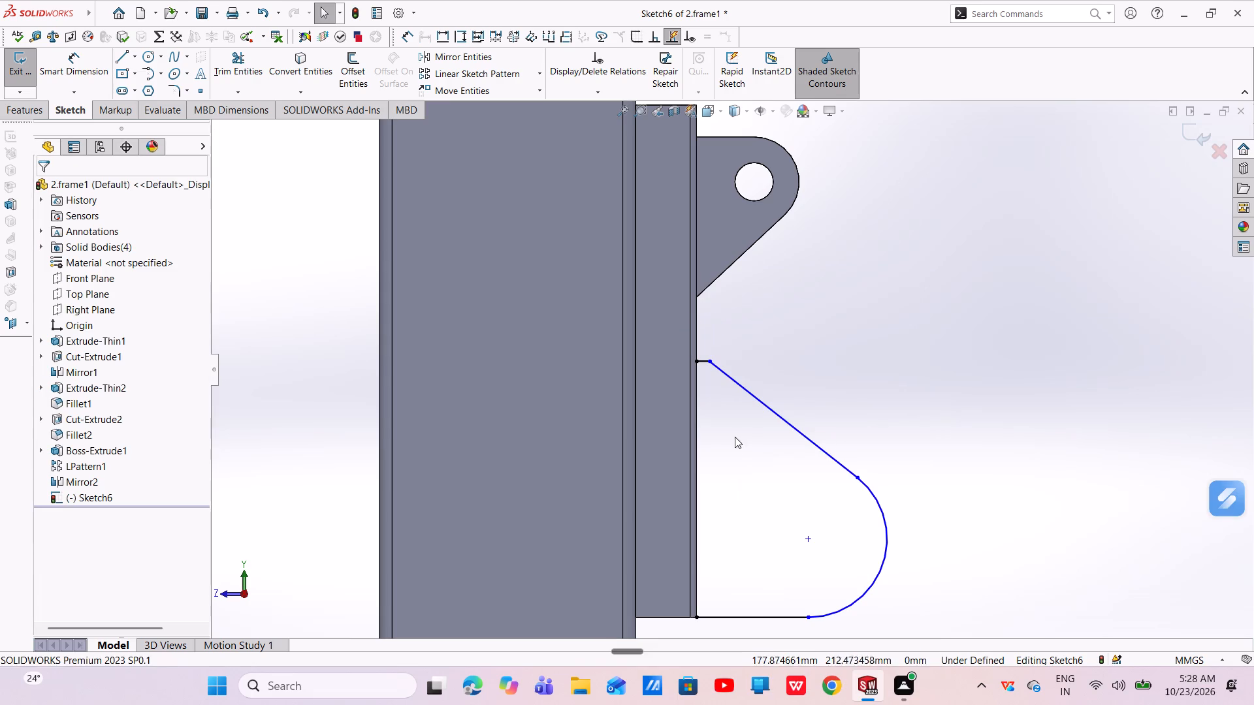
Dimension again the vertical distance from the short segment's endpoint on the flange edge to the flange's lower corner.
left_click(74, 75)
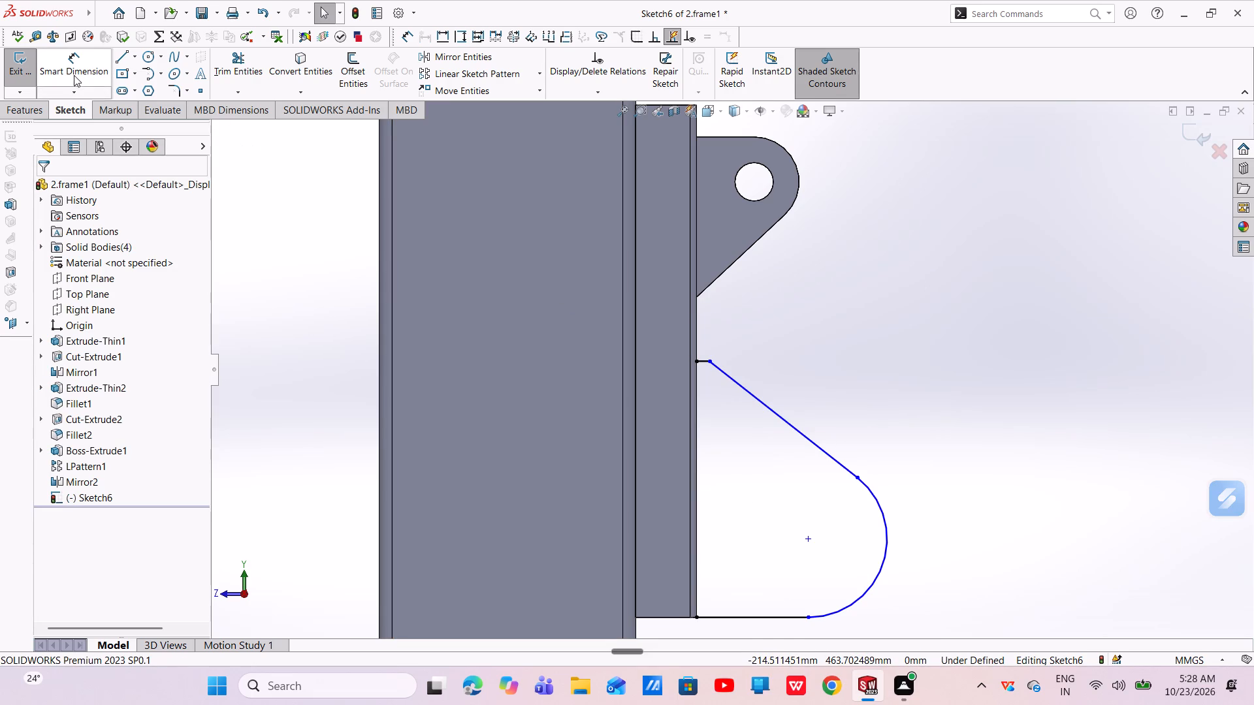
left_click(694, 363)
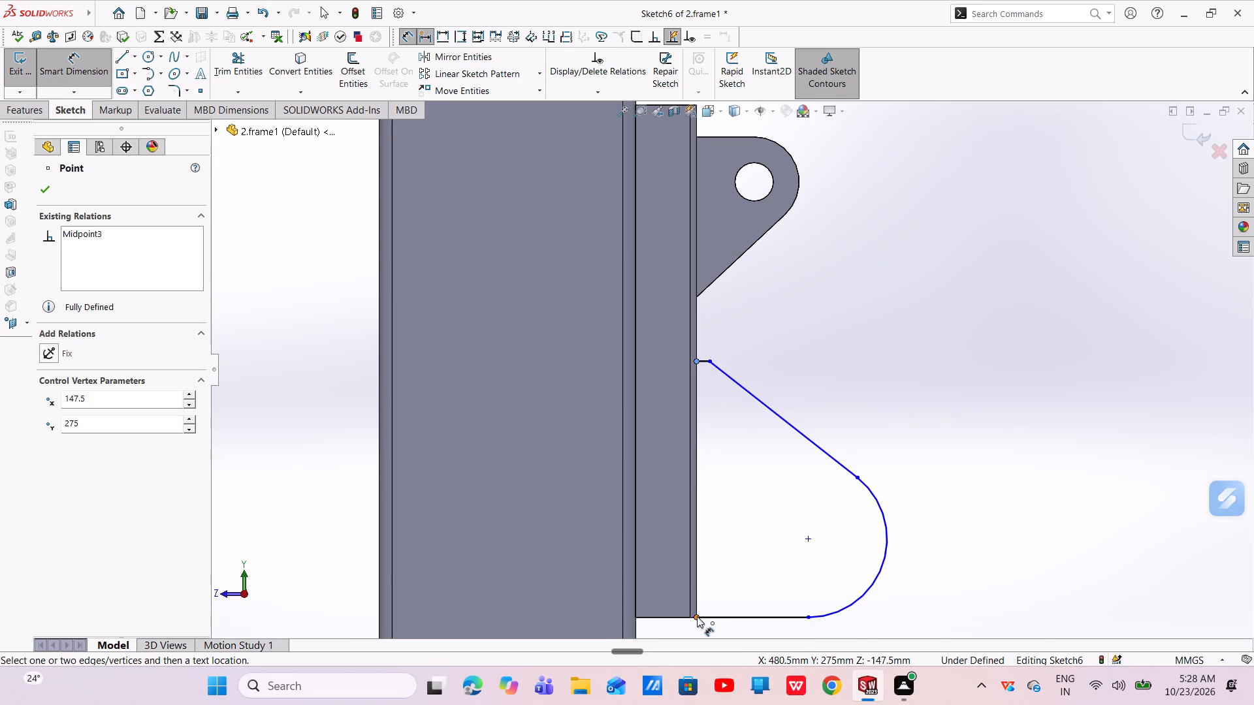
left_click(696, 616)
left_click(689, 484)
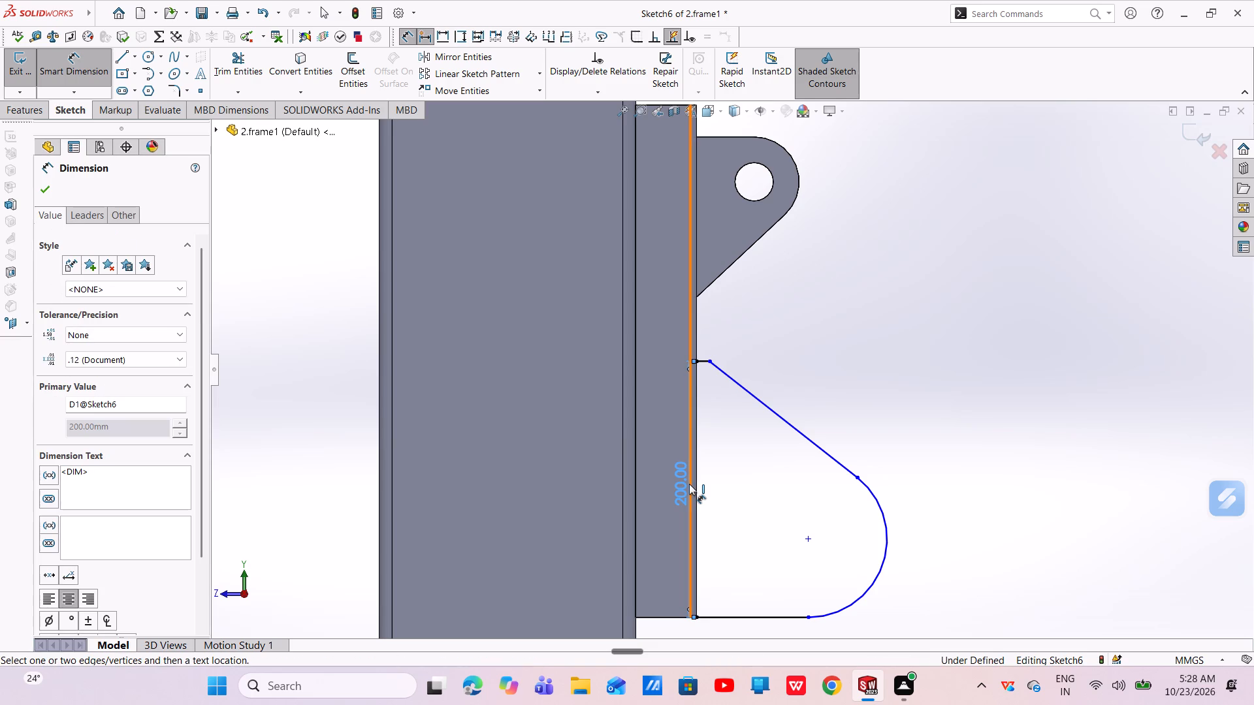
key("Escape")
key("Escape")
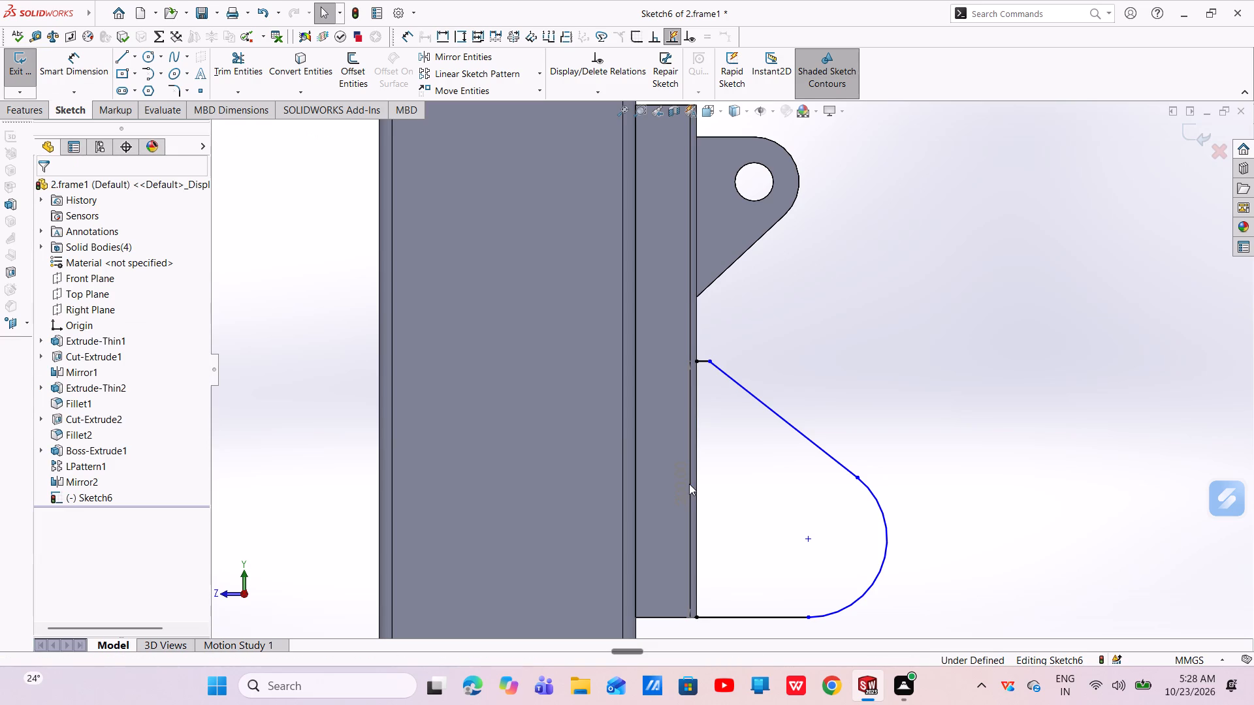
Undo the sketch edits back to before the short horizontal segment at the flange edge was drawn.
key("ctrl+z")
key("ctrl+z")
key("ctrl+z")
key("ctrl+z")
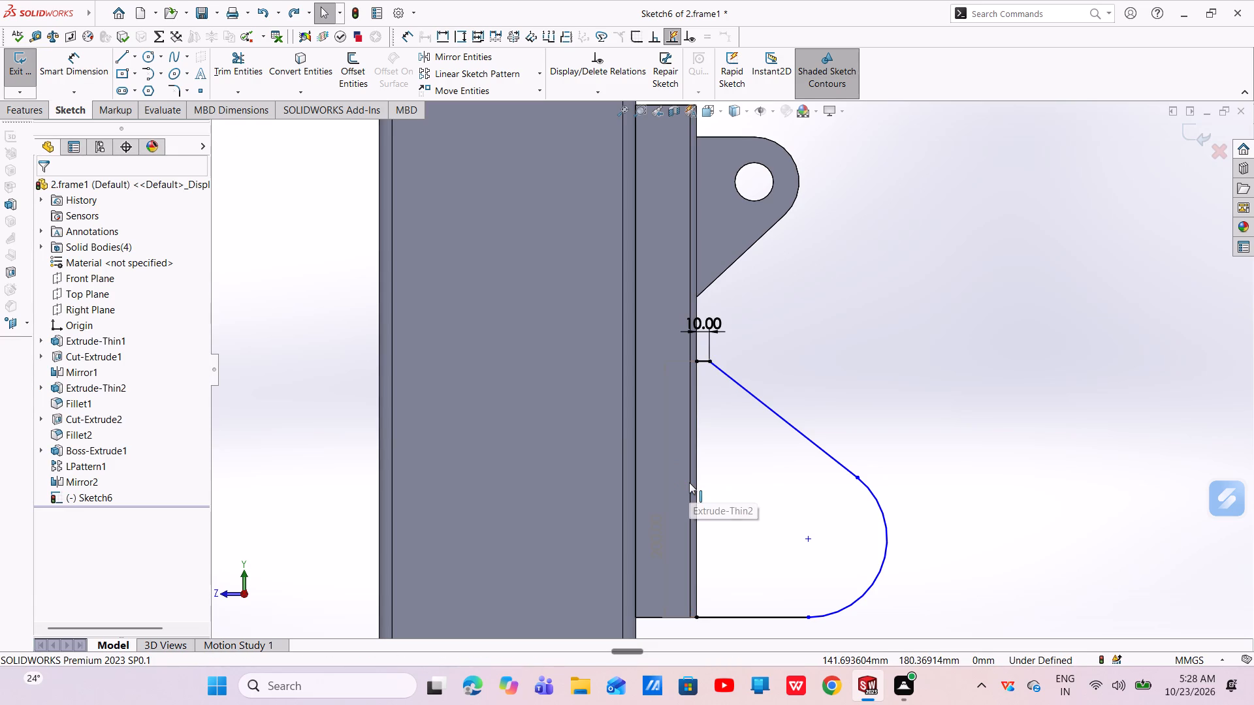
key("ctrl+z")
key("ctrl+z")
key("ctrl+z")
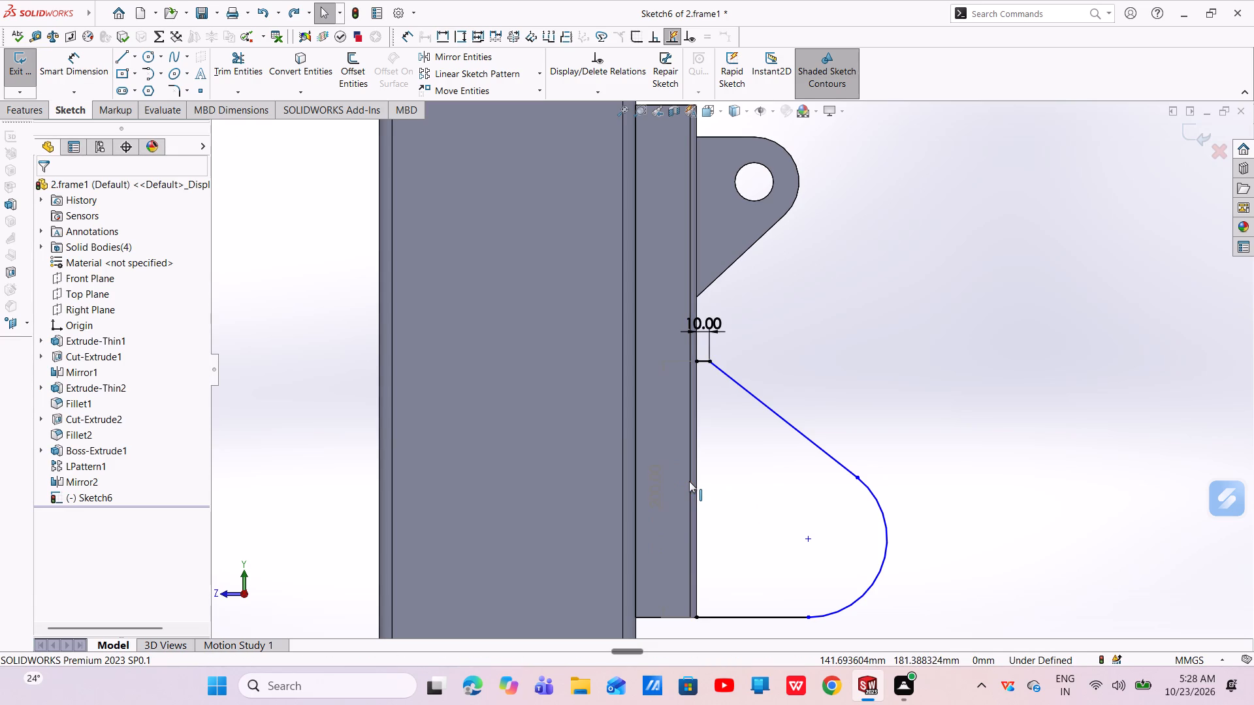
key("ctrl+z")
key("ctrl+z")
key("ctrl+z")
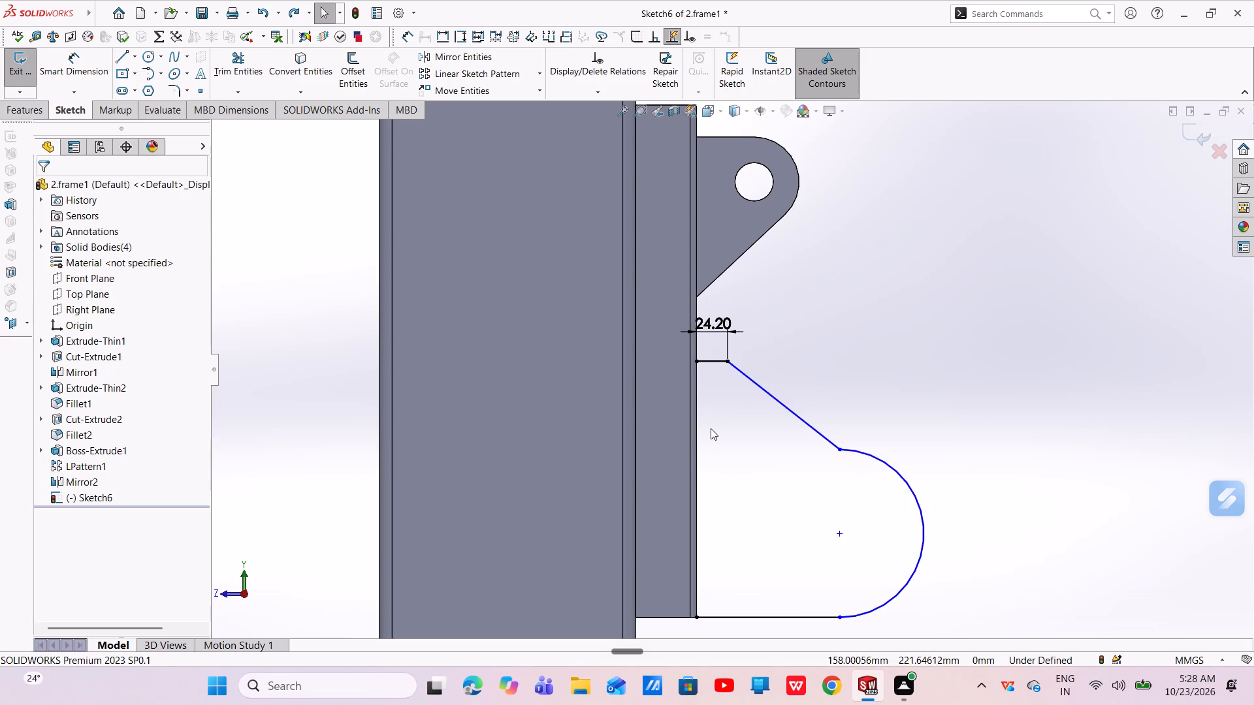
key("ctrl+z")
key("ctrl+z")
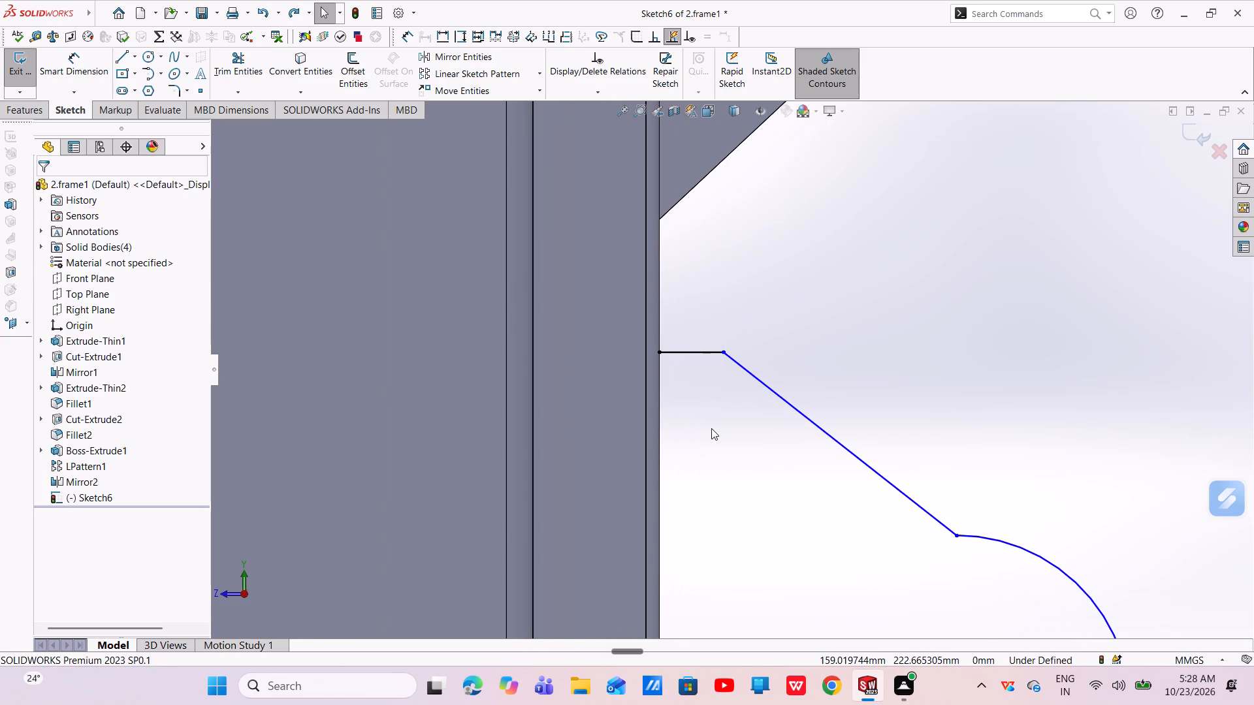
key("ctrl+z")
key("ctrl+z")
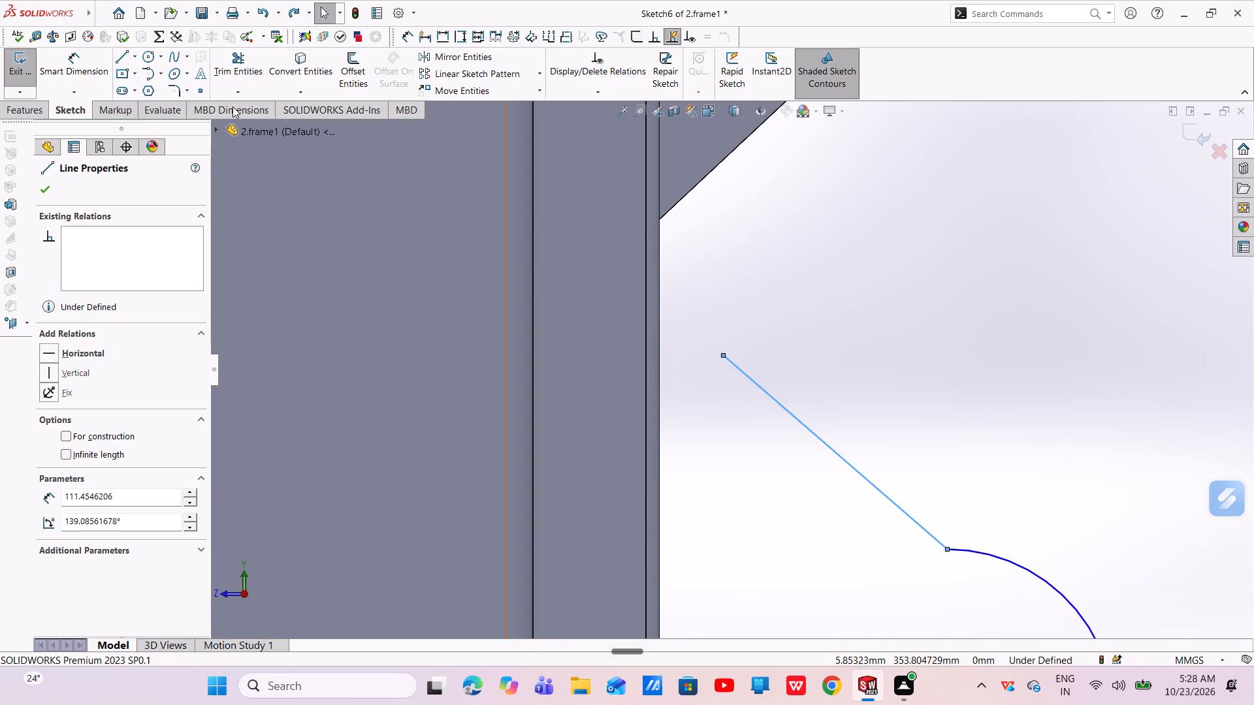
Sketch a horizontal line about 24 mm long from the slanted line's upper endpoint to the flange edge.
left_click(121, 54)
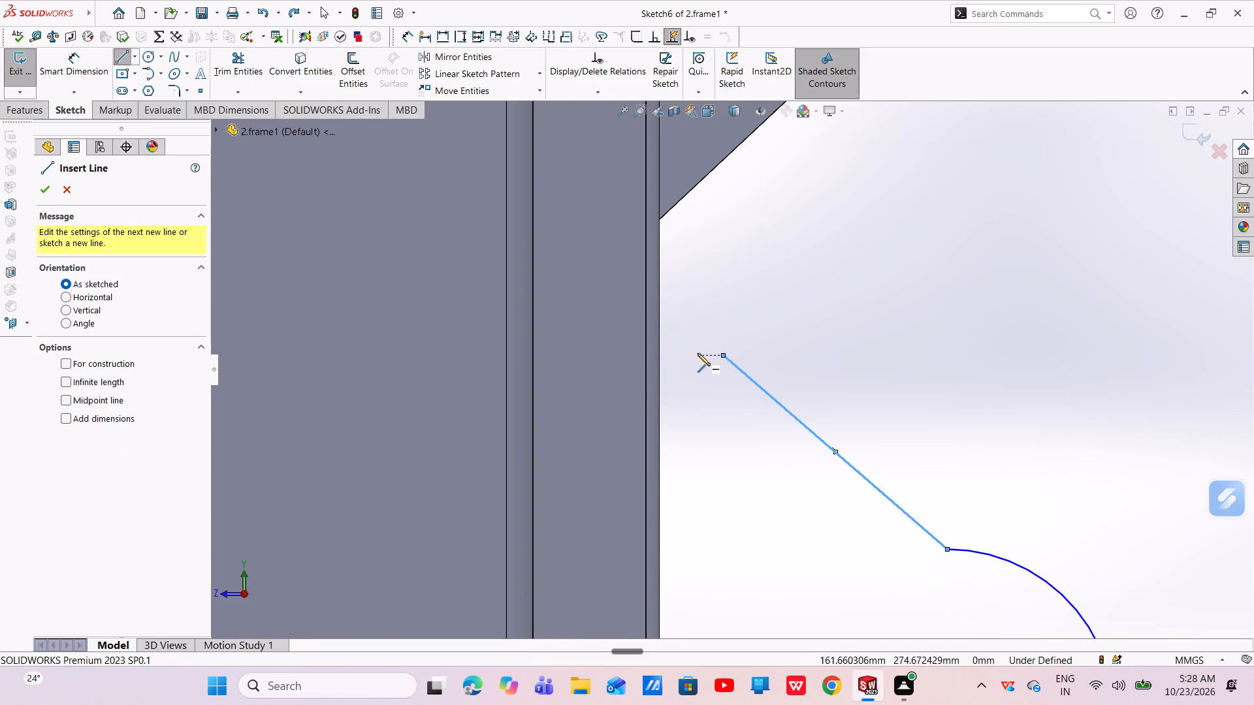
left_click(720, 354)
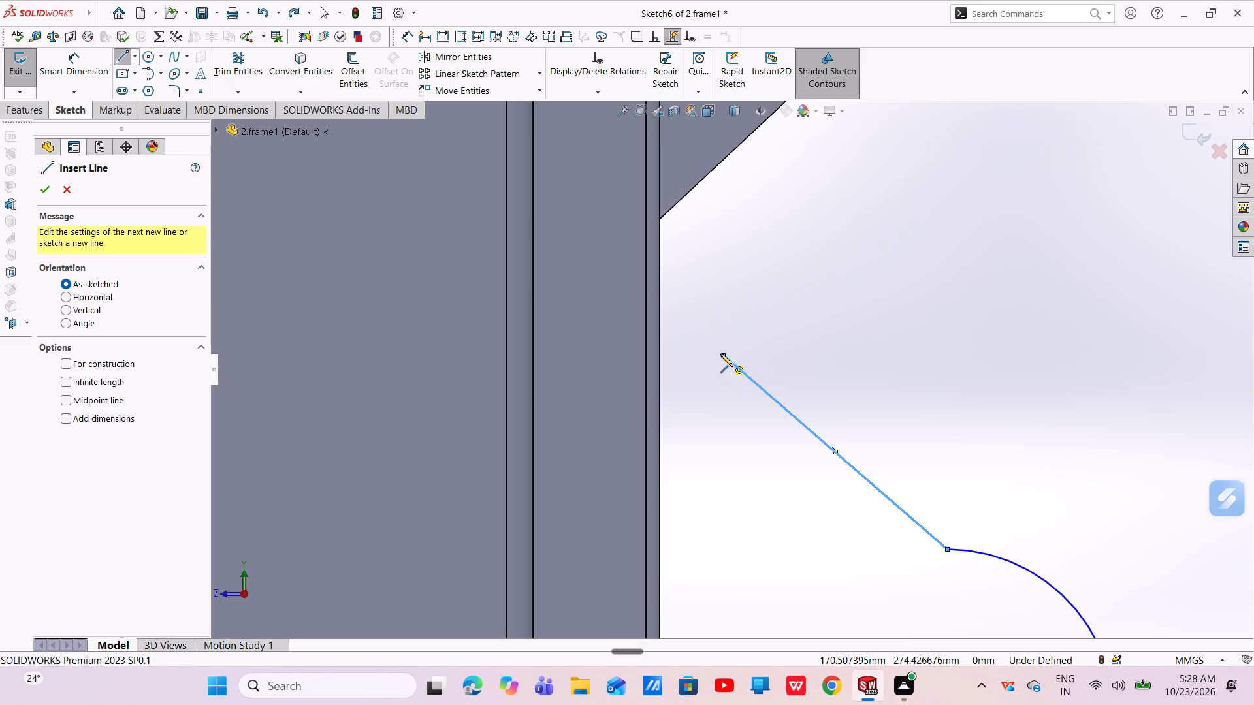
left_click(659, 359)
right_click(659, 359)
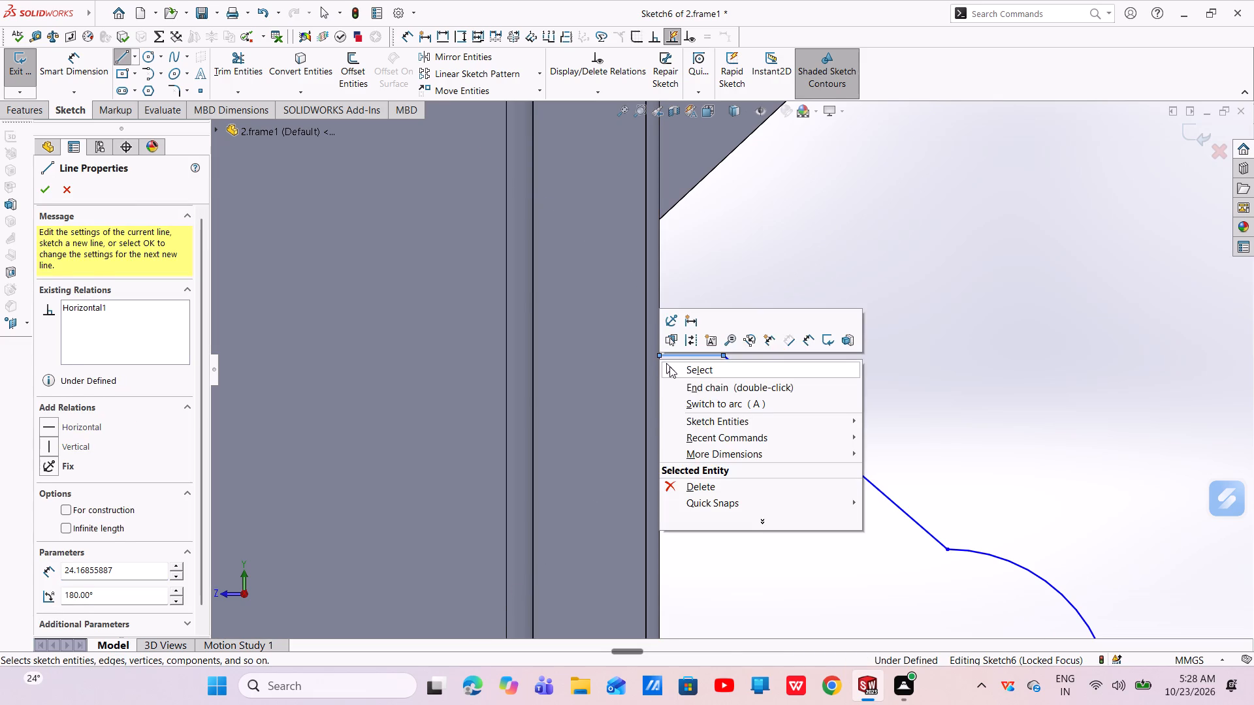
left_click(669, 366)
Dimension the vertical distance between the new segment's endpoint on the flange edge and the flange's lower corner to 175 mm.
left_click(56, 83)
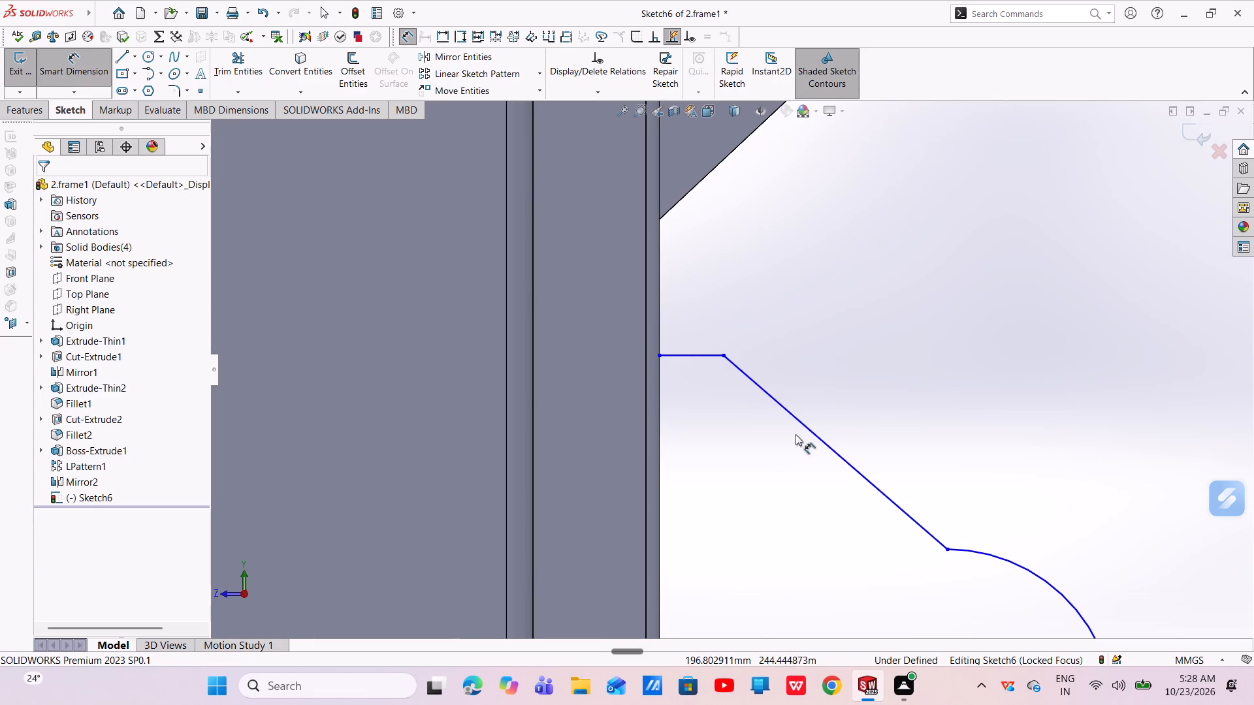
scroll(794, 431, "up", 6)
left_click(705, 365)
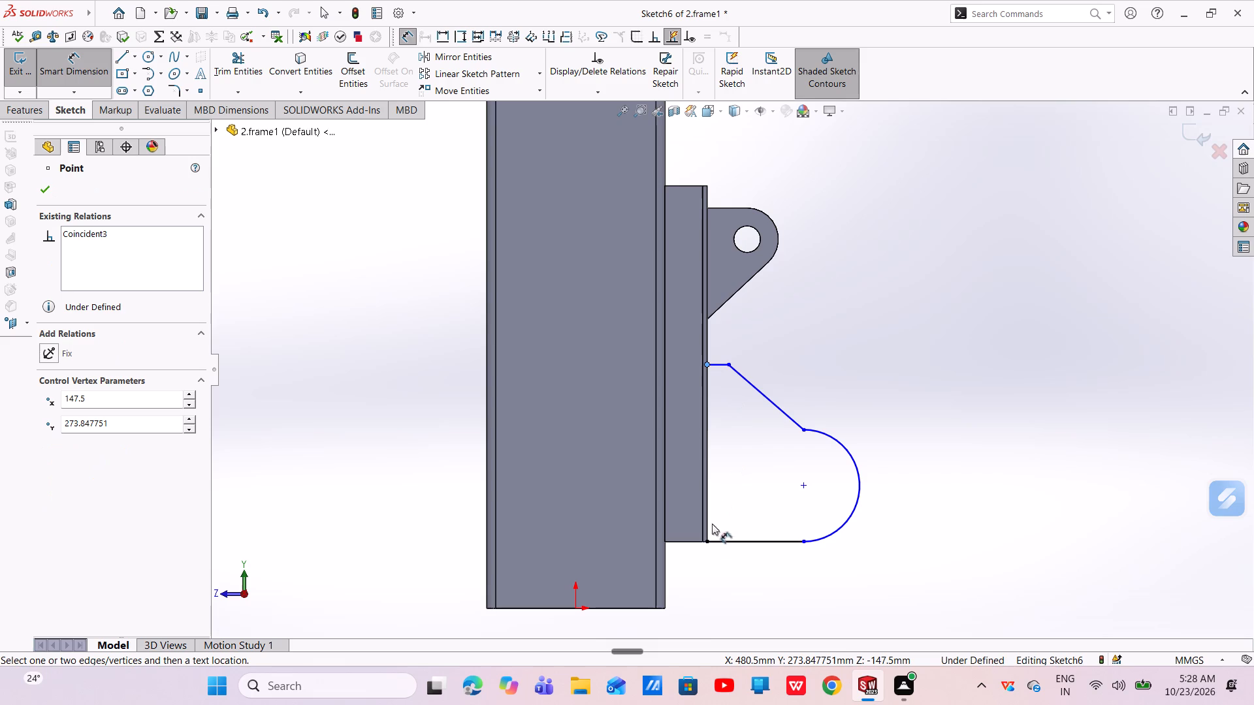
left_click(706, 540)
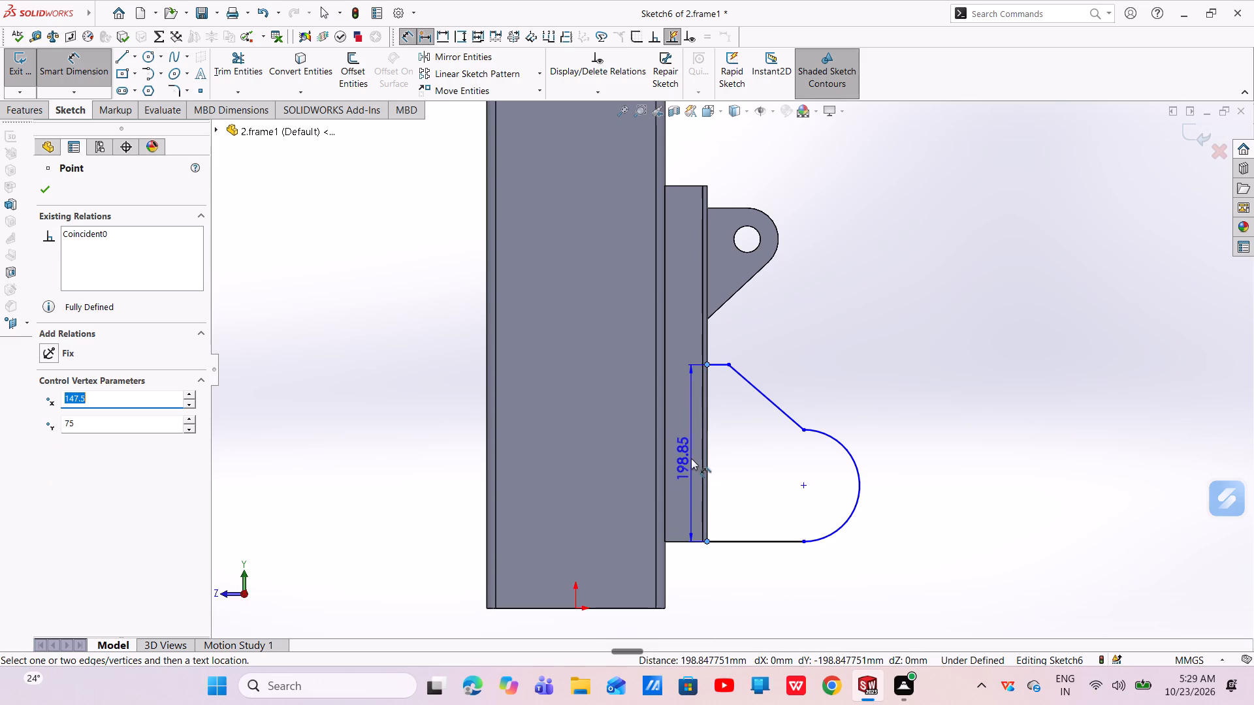
left_click(691, 458)
key("BackSpace")
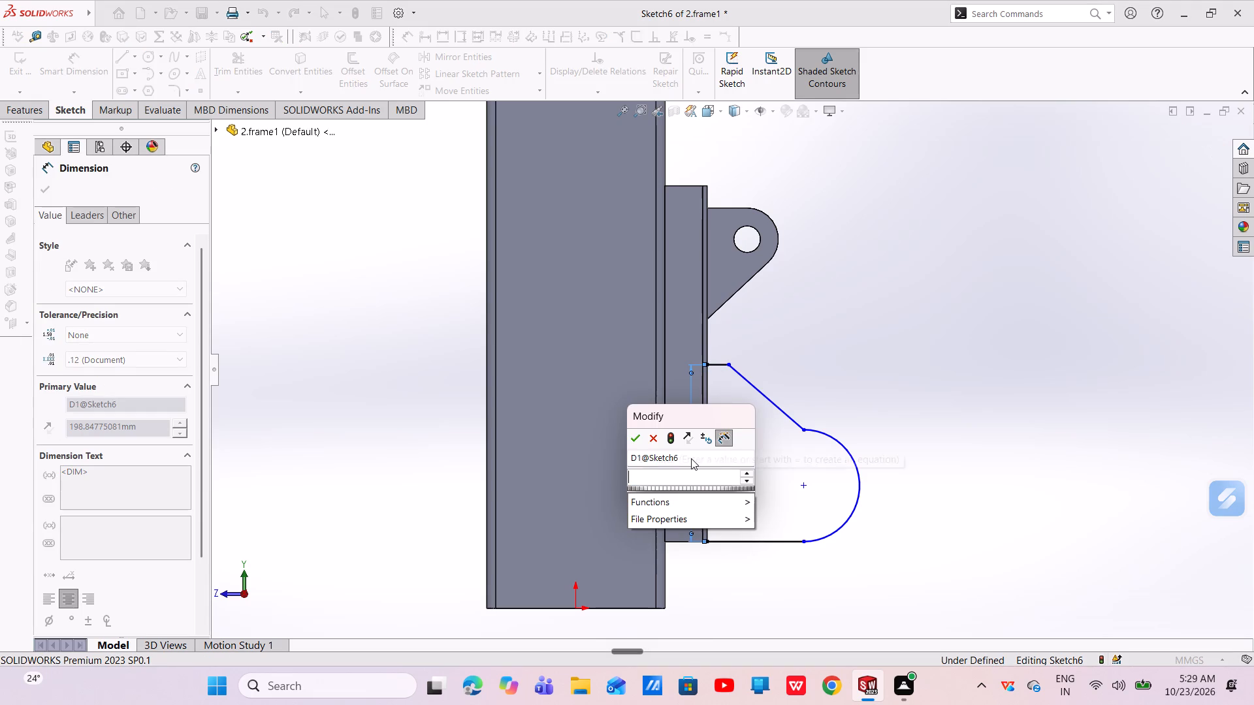
key("1")
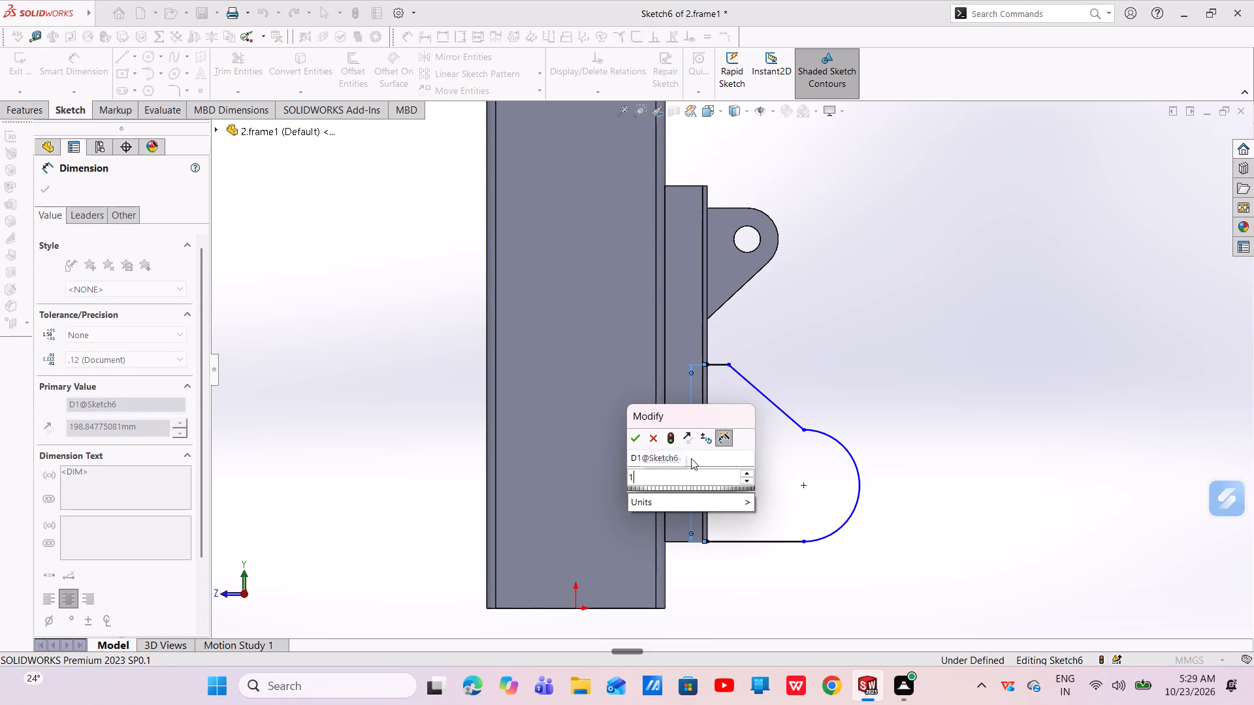
type("75")
key("Return")
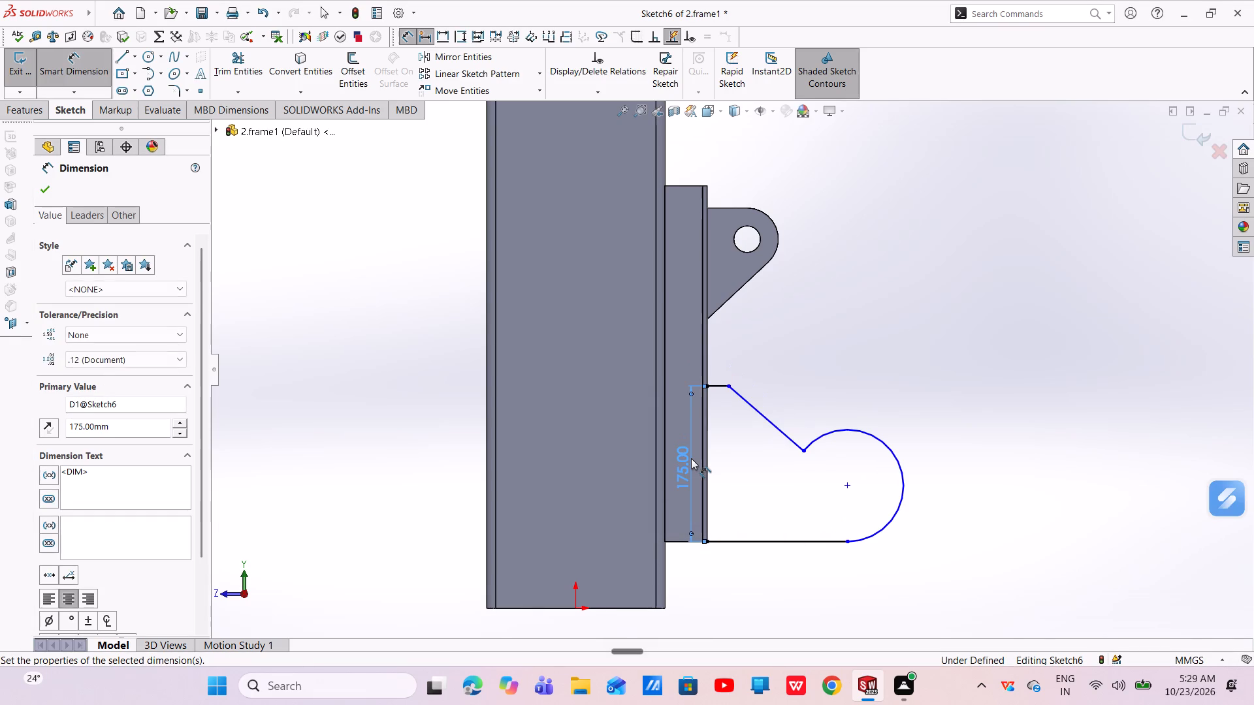
key("Escape")
key("Escape")
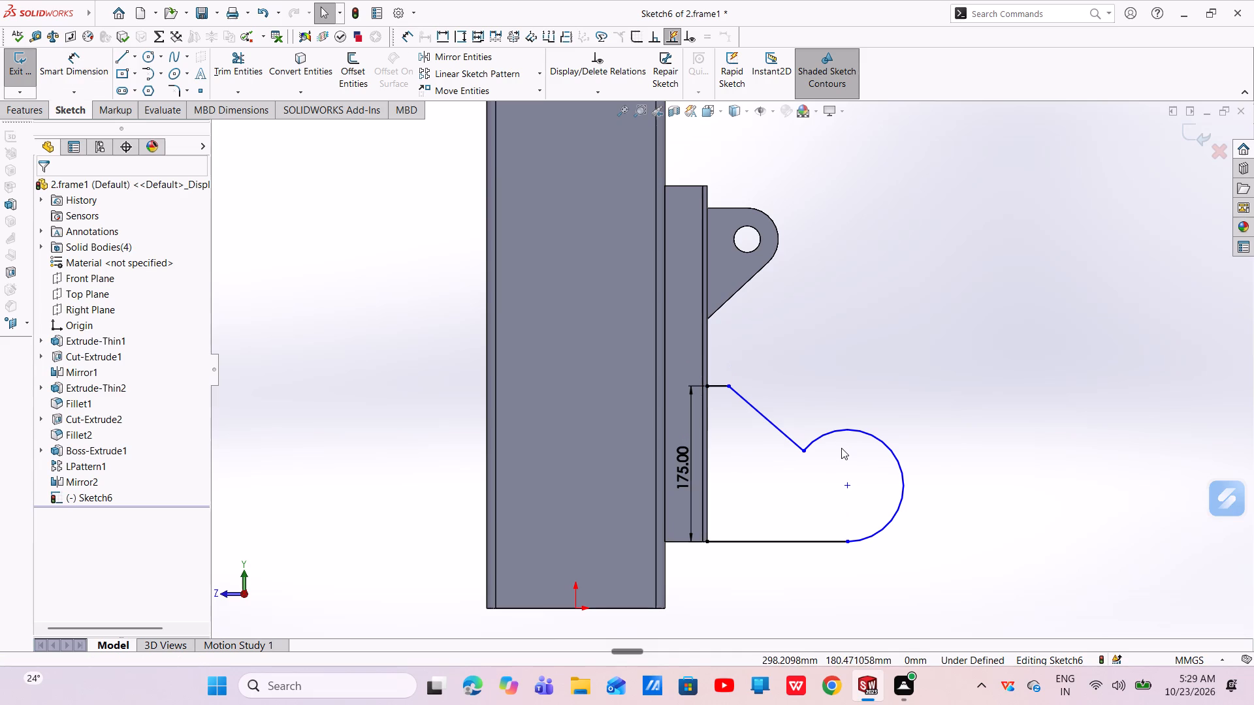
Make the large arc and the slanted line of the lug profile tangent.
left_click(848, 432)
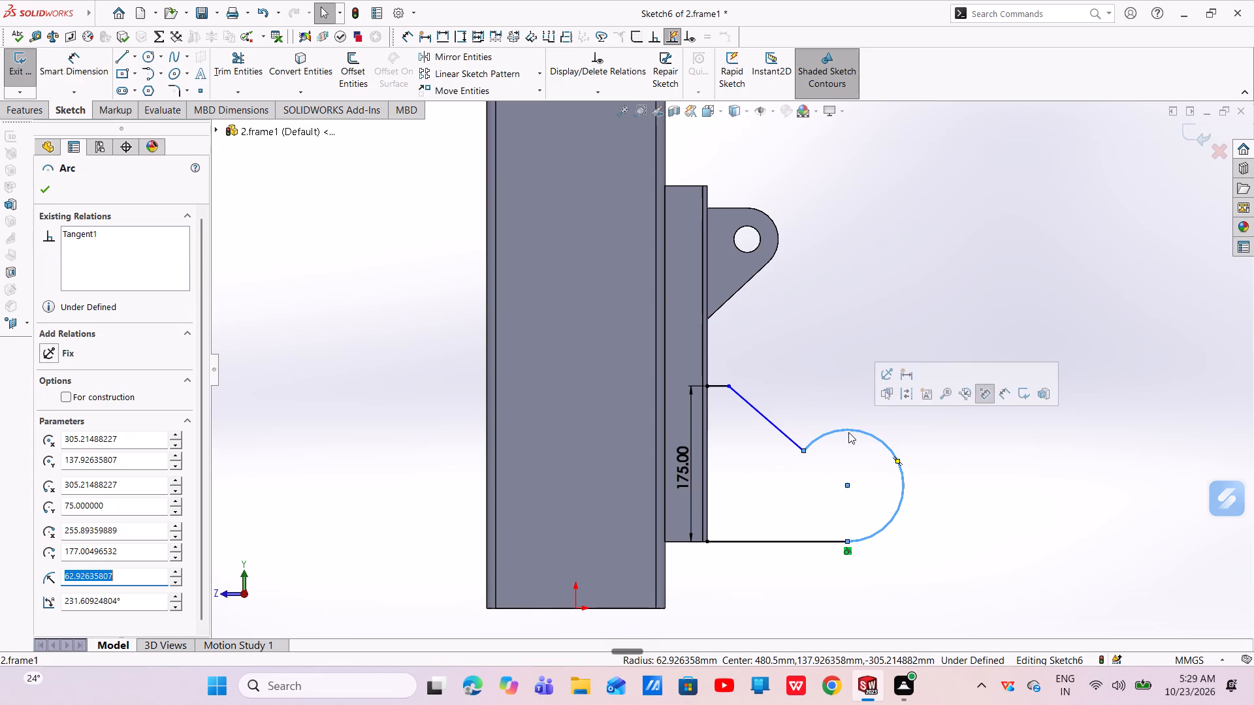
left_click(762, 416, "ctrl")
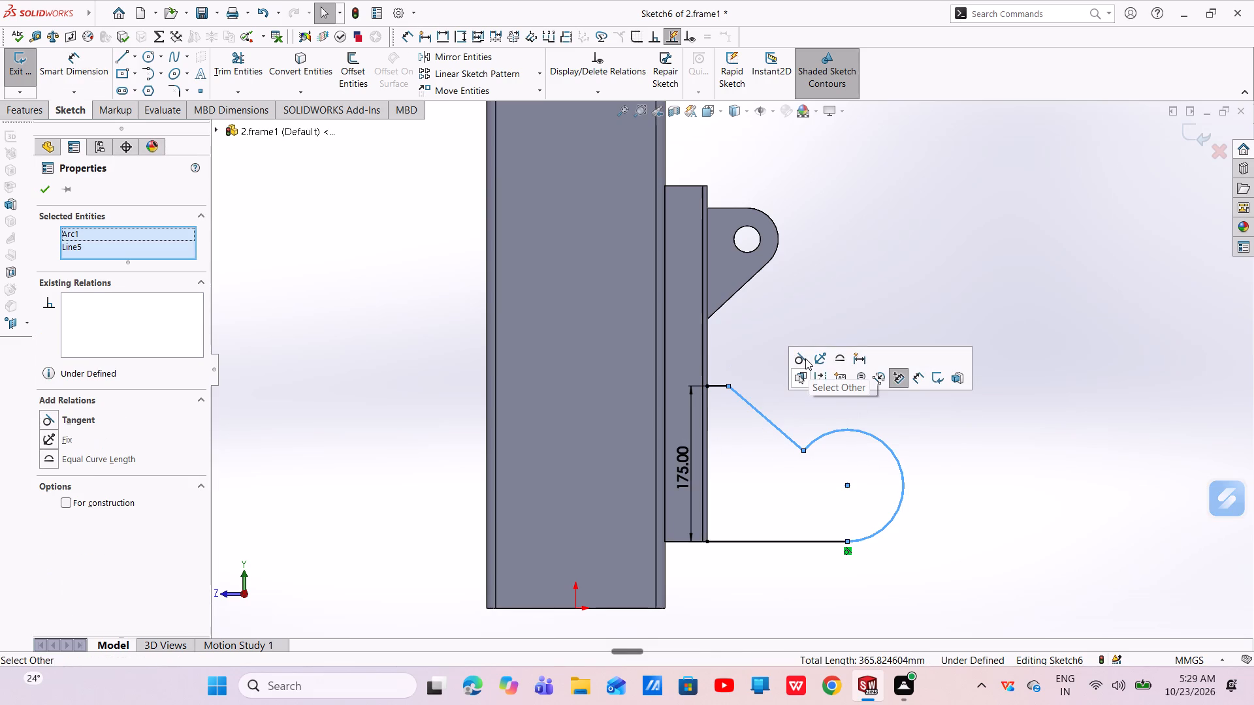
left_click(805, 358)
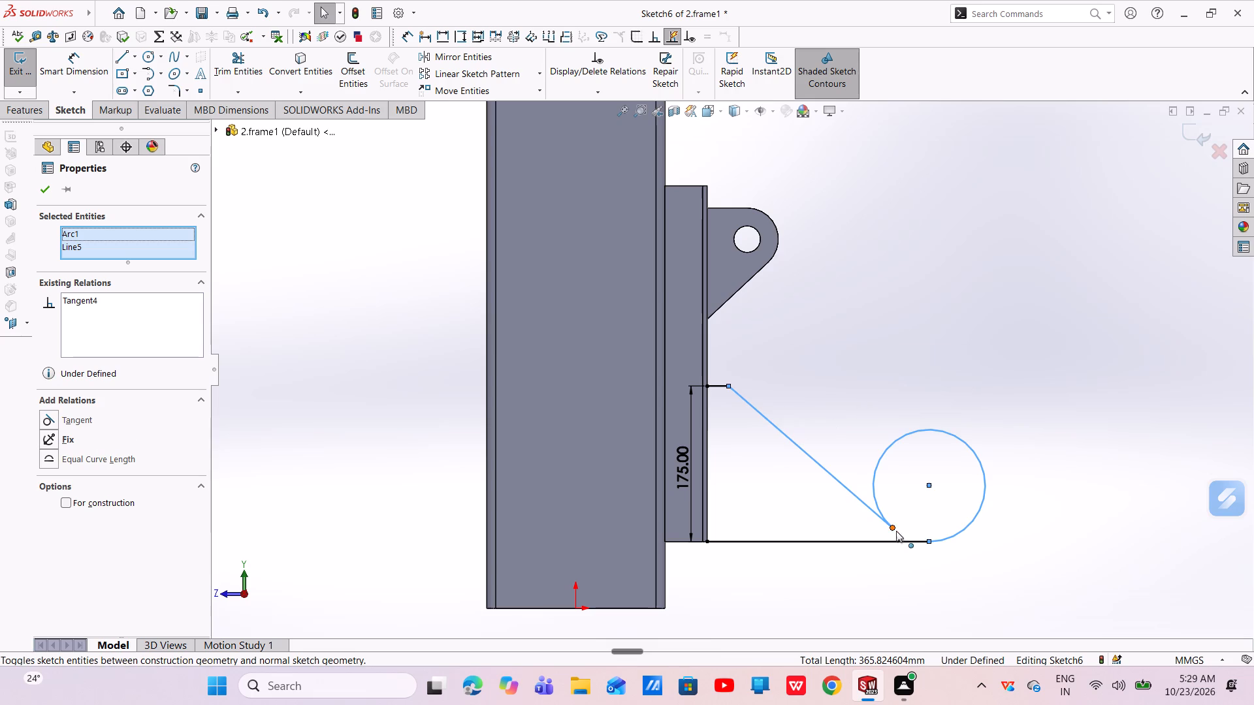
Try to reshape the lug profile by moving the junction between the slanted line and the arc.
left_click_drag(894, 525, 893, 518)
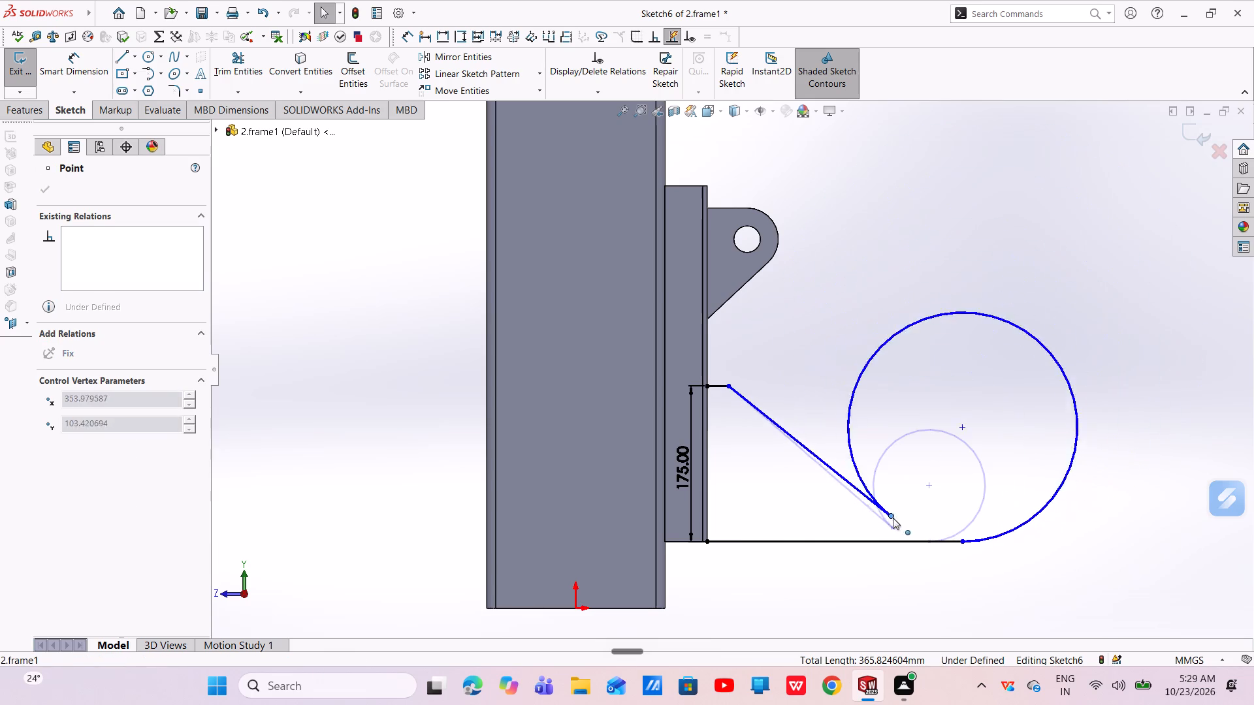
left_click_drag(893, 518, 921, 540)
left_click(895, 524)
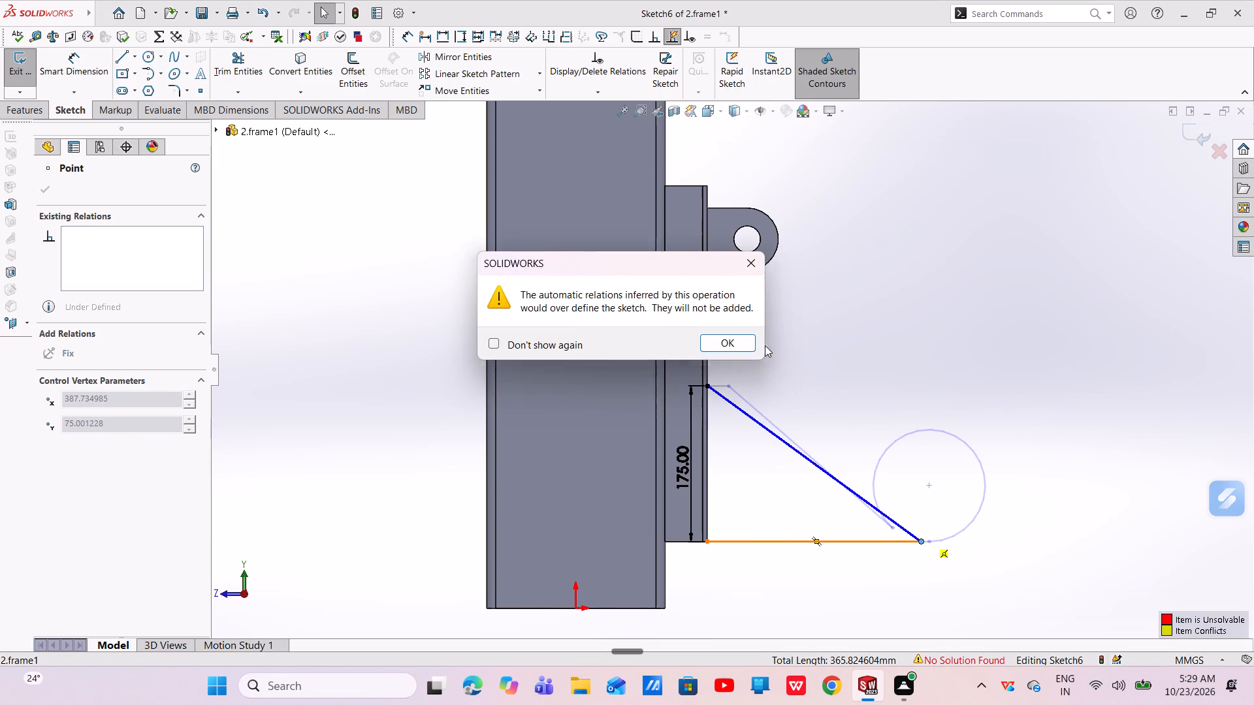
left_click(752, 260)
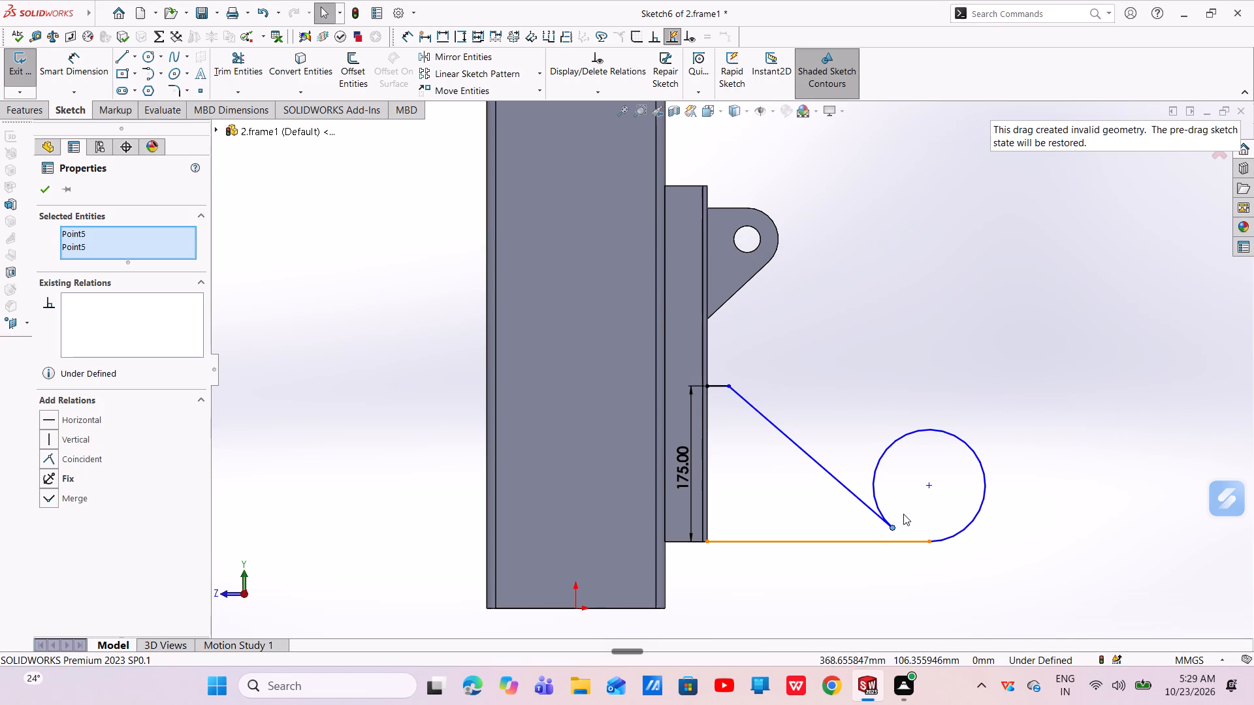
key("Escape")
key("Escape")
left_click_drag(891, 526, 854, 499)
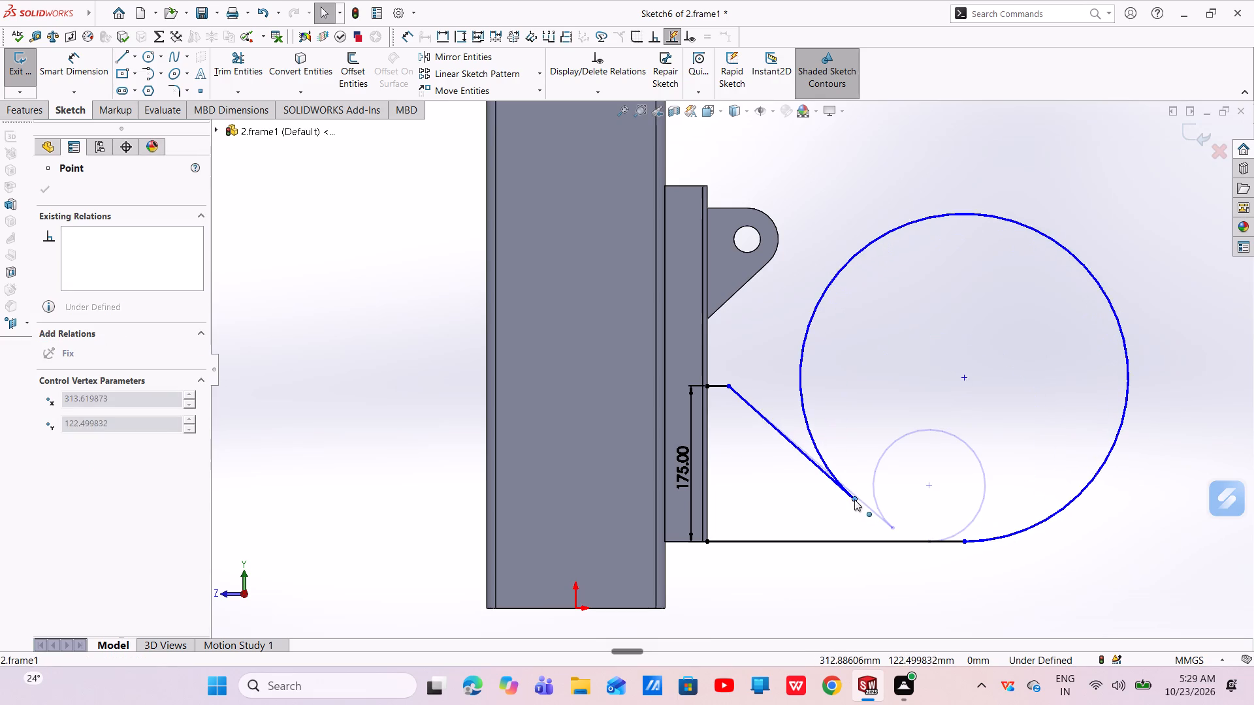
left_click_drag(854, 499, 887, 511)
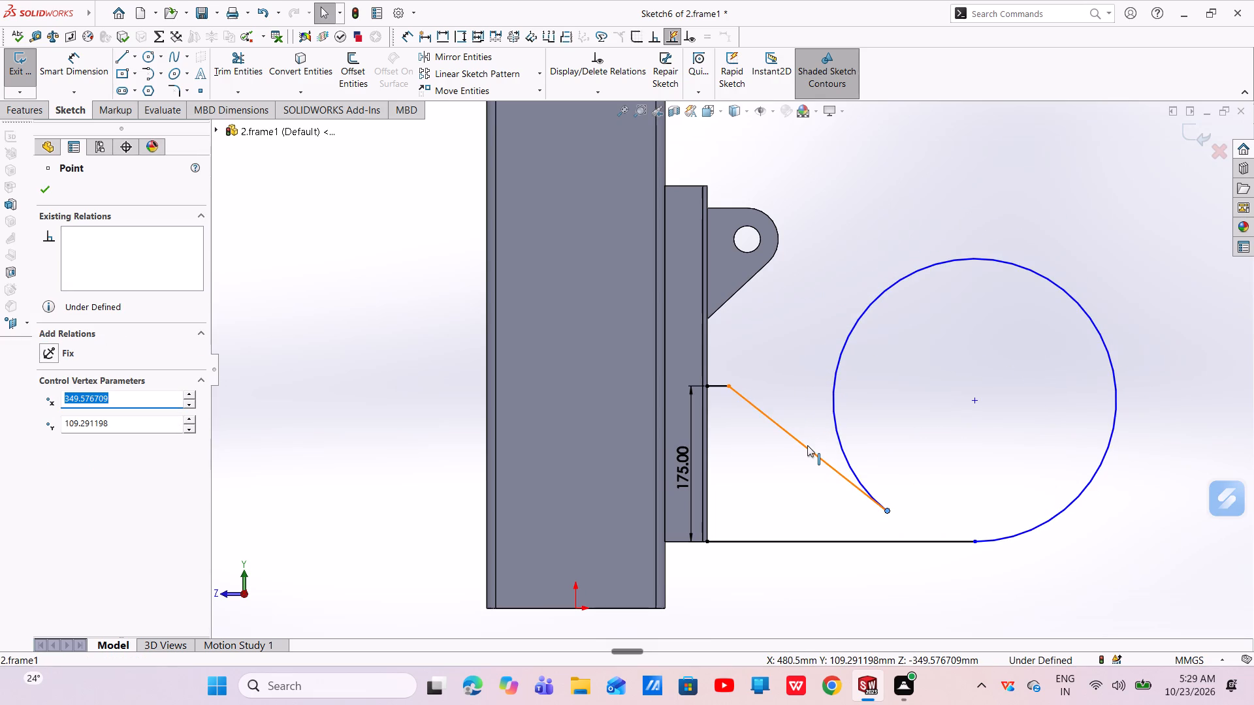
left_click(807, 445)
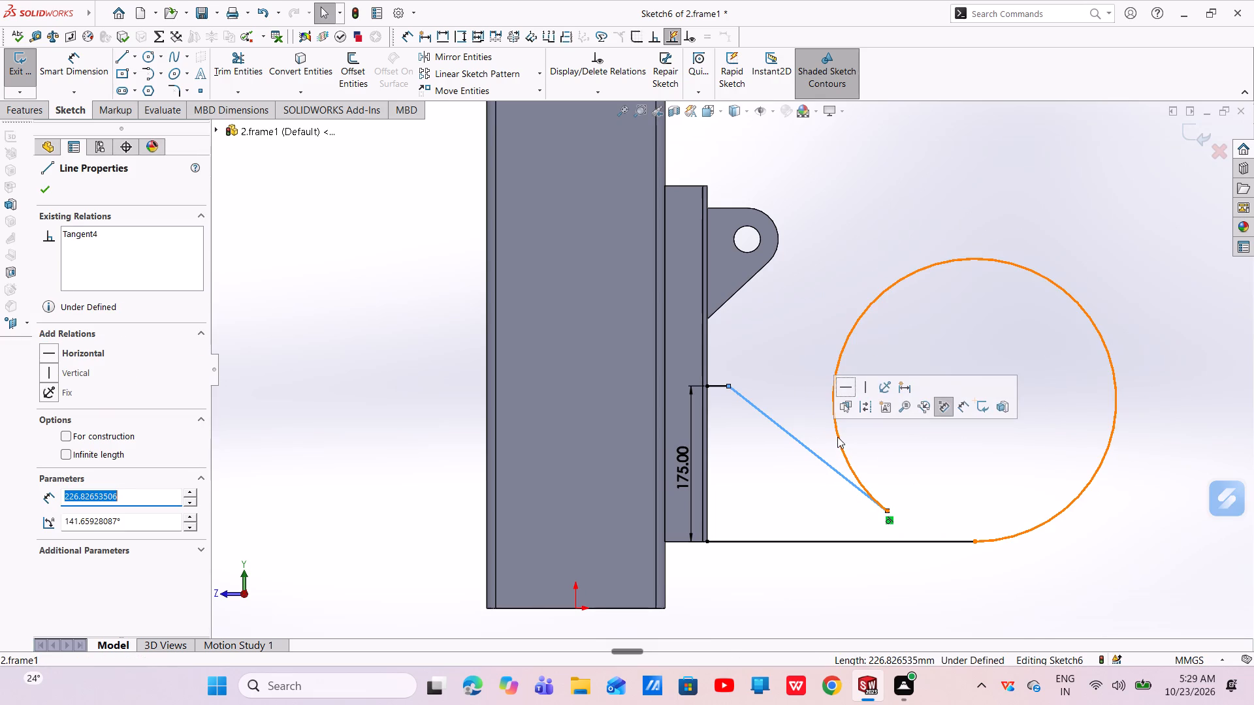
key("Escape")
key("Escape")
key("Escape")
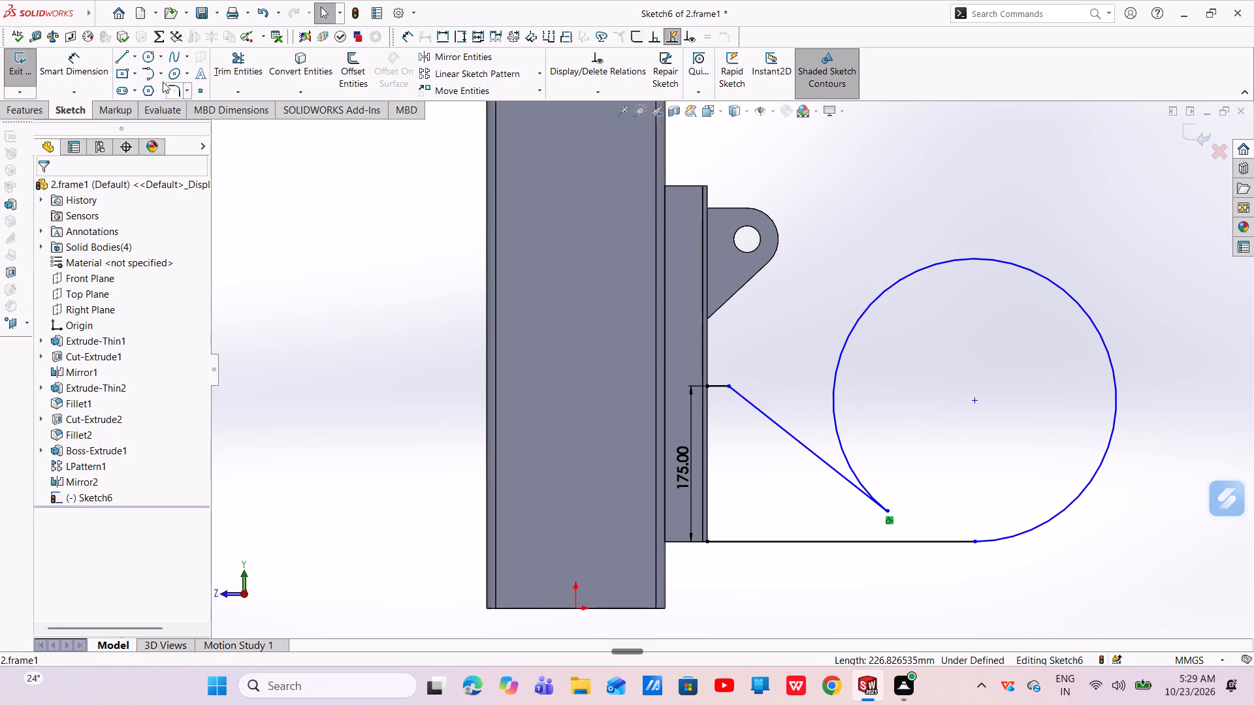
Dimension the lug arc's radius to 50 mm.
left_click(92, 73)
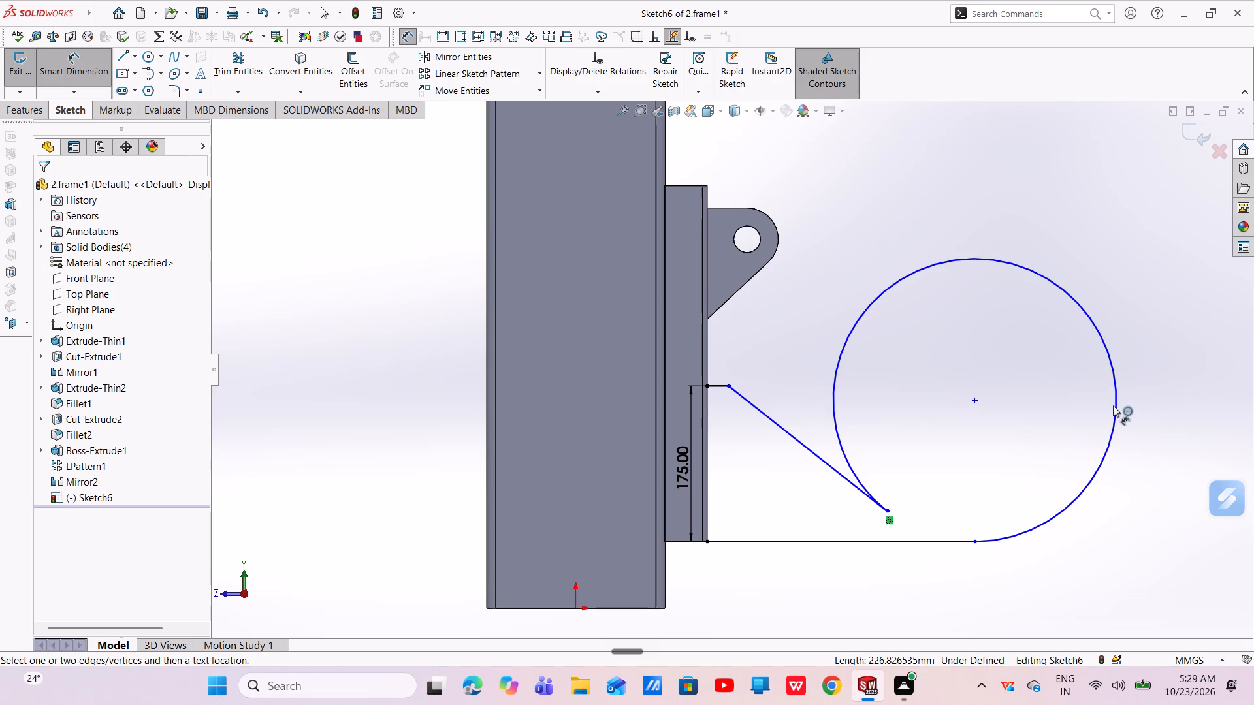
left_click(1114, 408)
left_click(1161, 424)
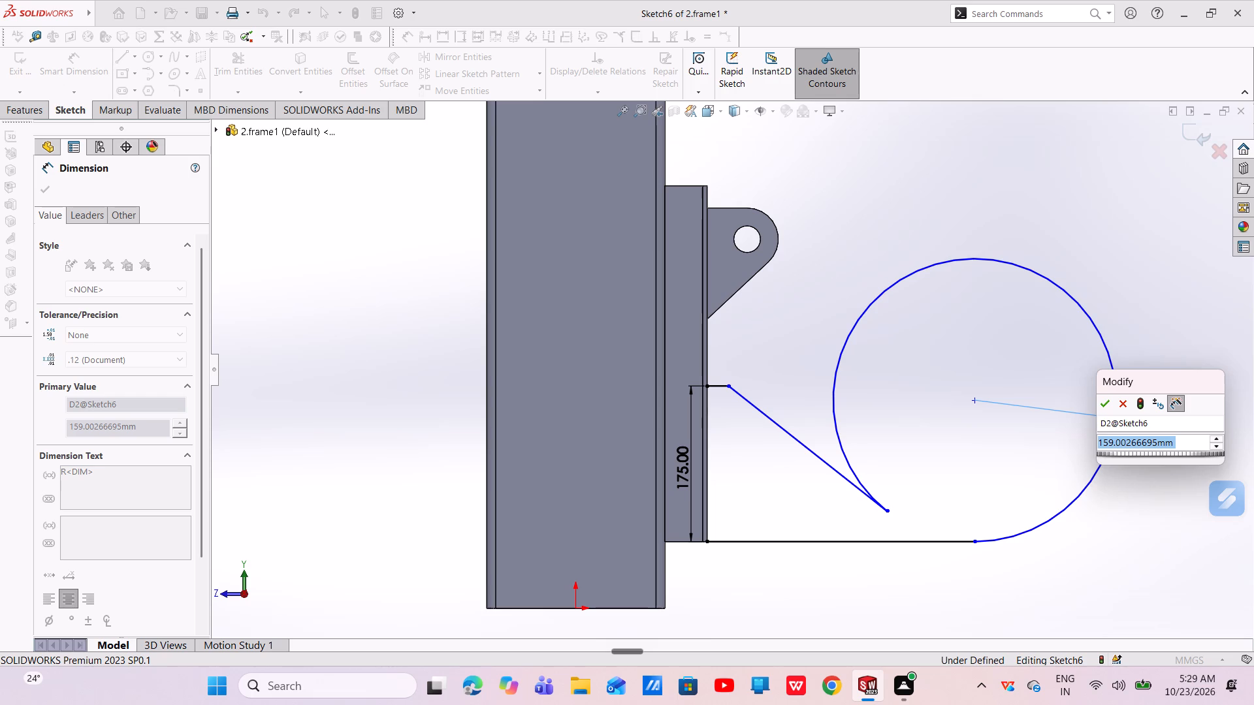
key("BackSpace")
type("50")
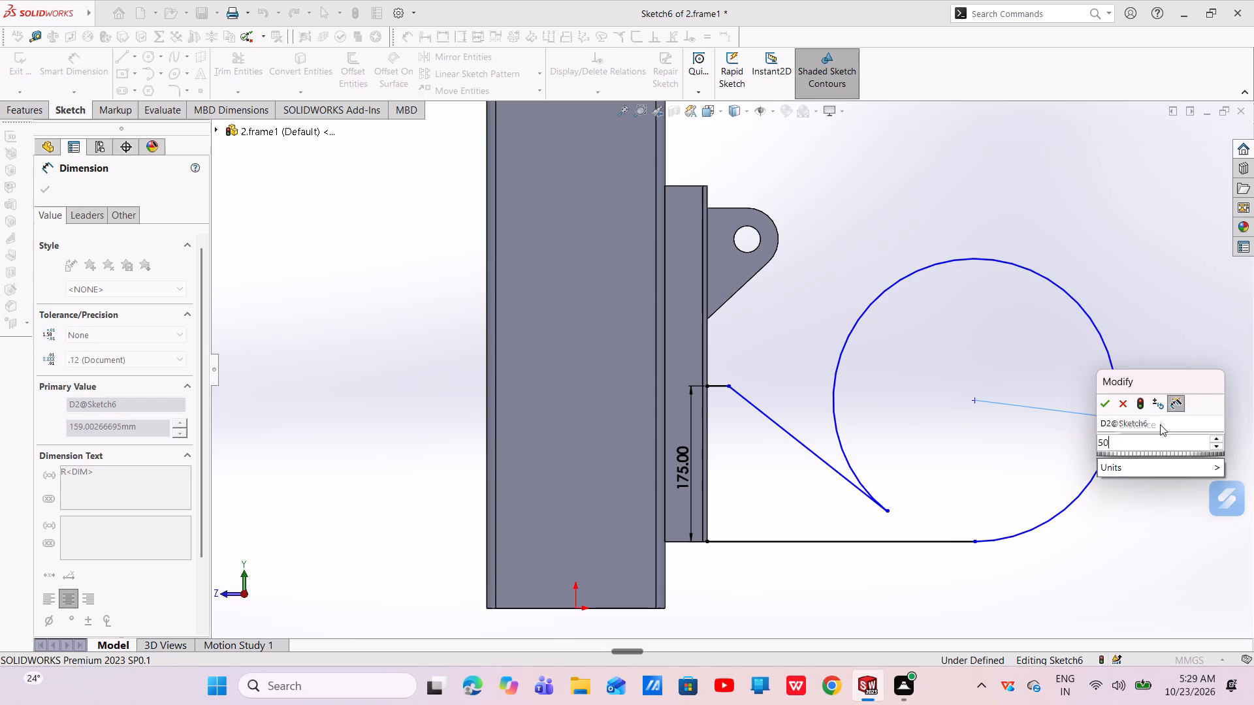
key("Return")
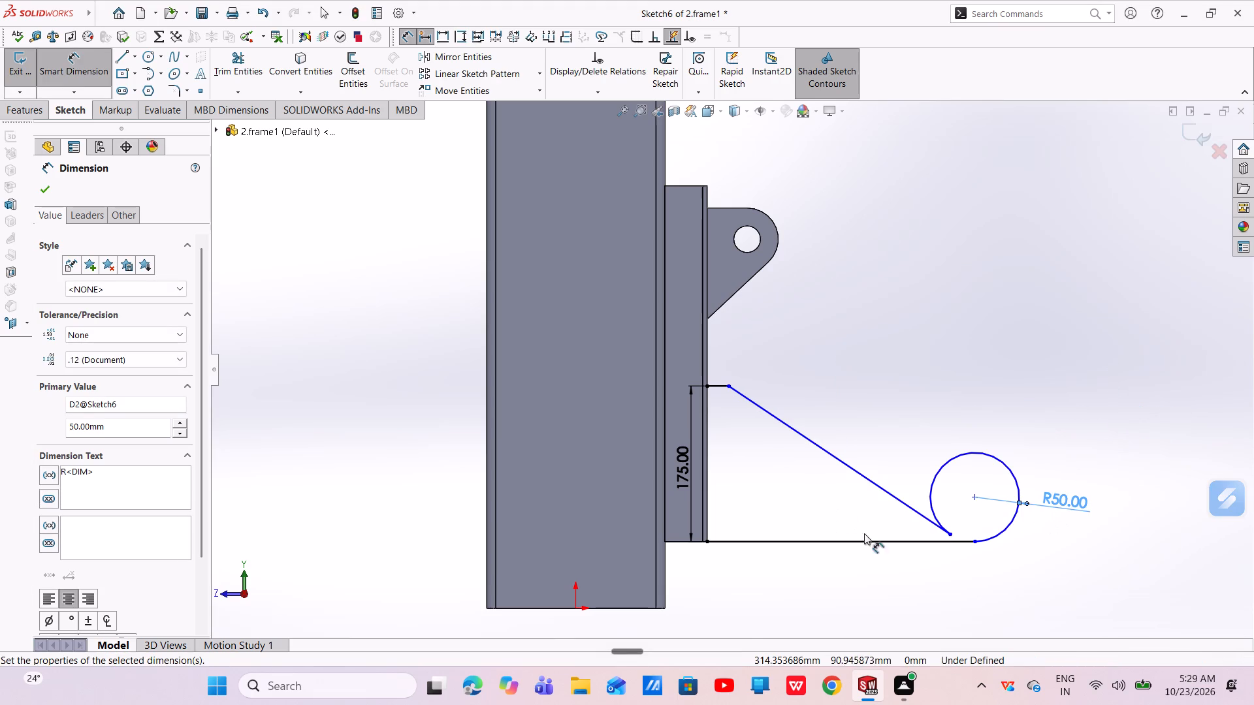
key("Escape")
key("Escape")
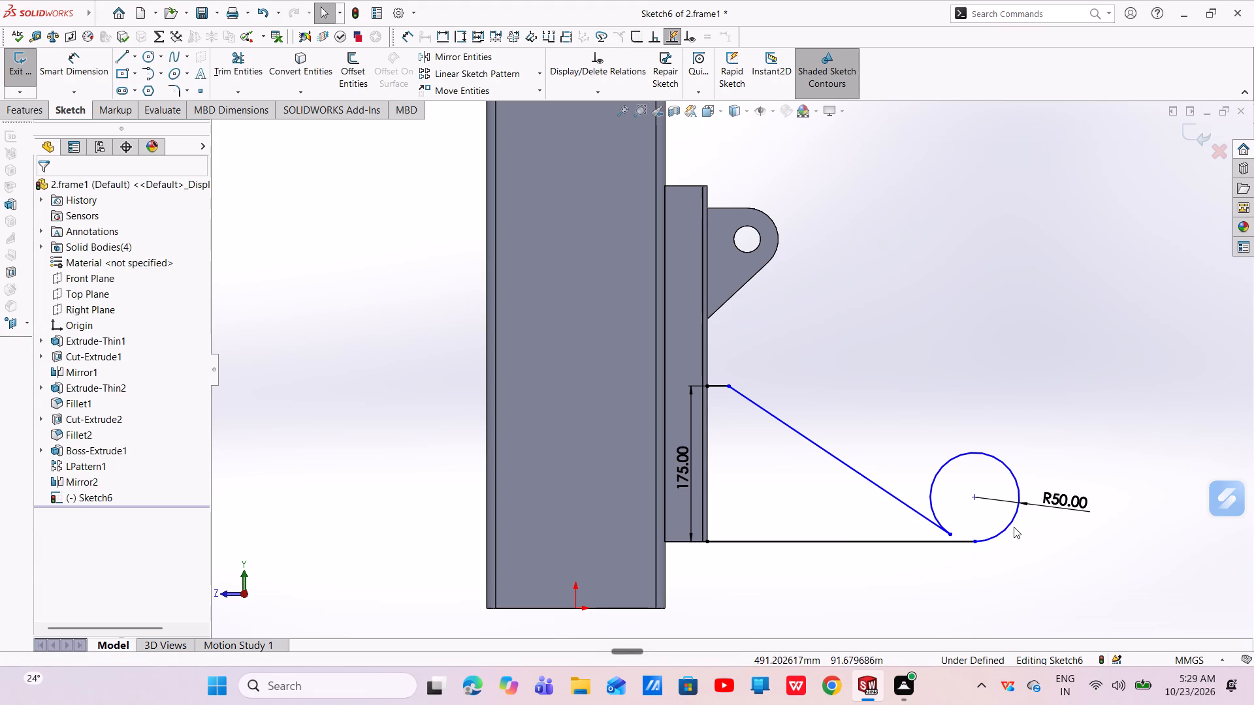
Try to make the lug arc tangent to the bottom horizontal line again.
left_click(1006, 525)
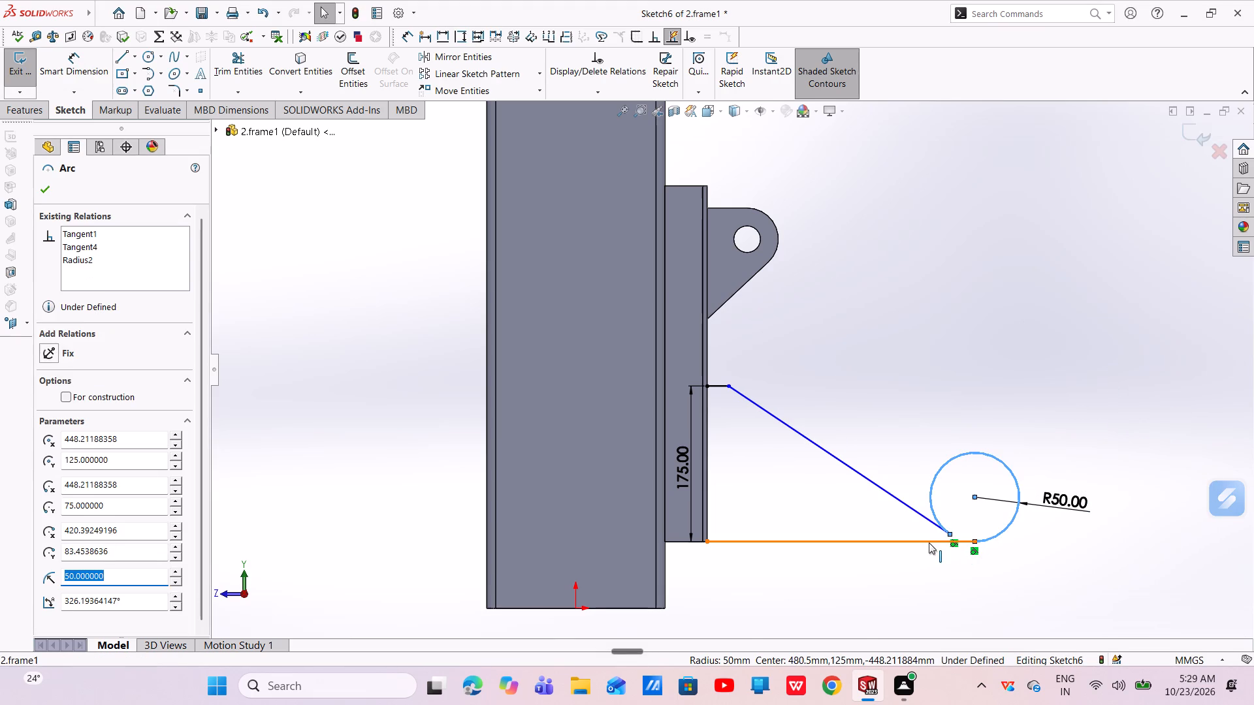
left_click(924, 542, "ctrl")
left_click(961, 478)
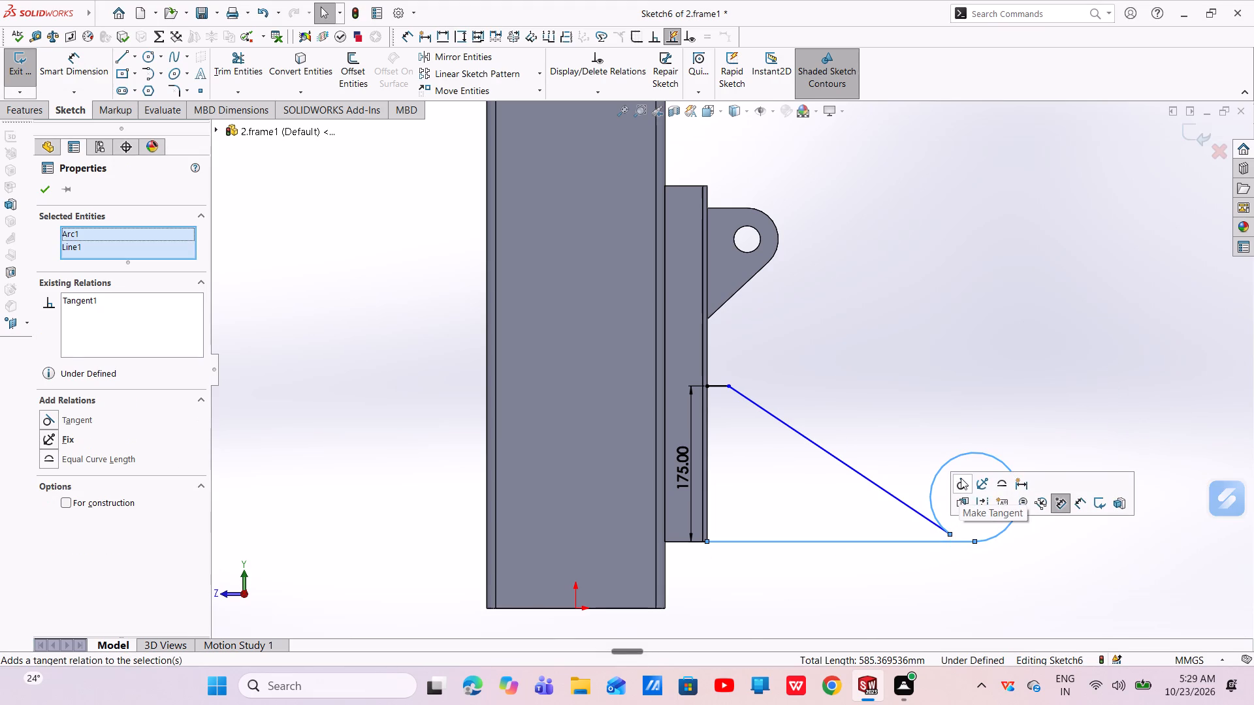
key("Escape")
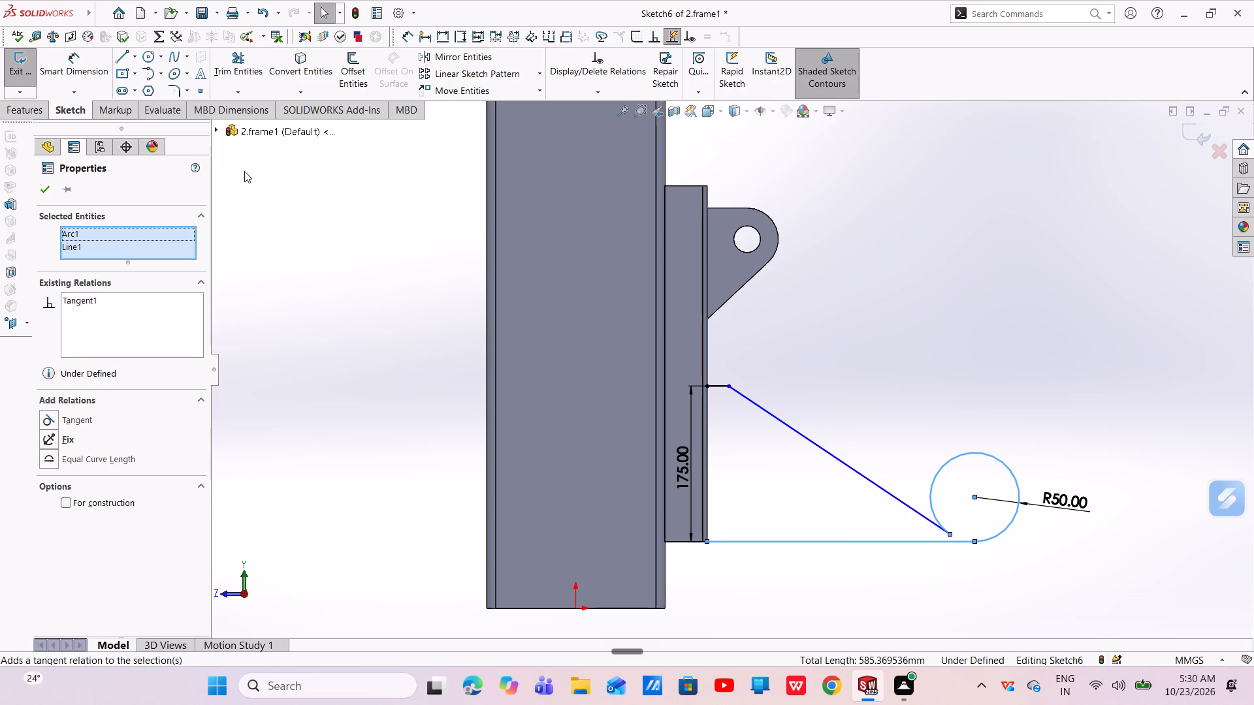
Dimension the bottom horizontal line of the lug profile to 75 mm.
left_click(77, 79)
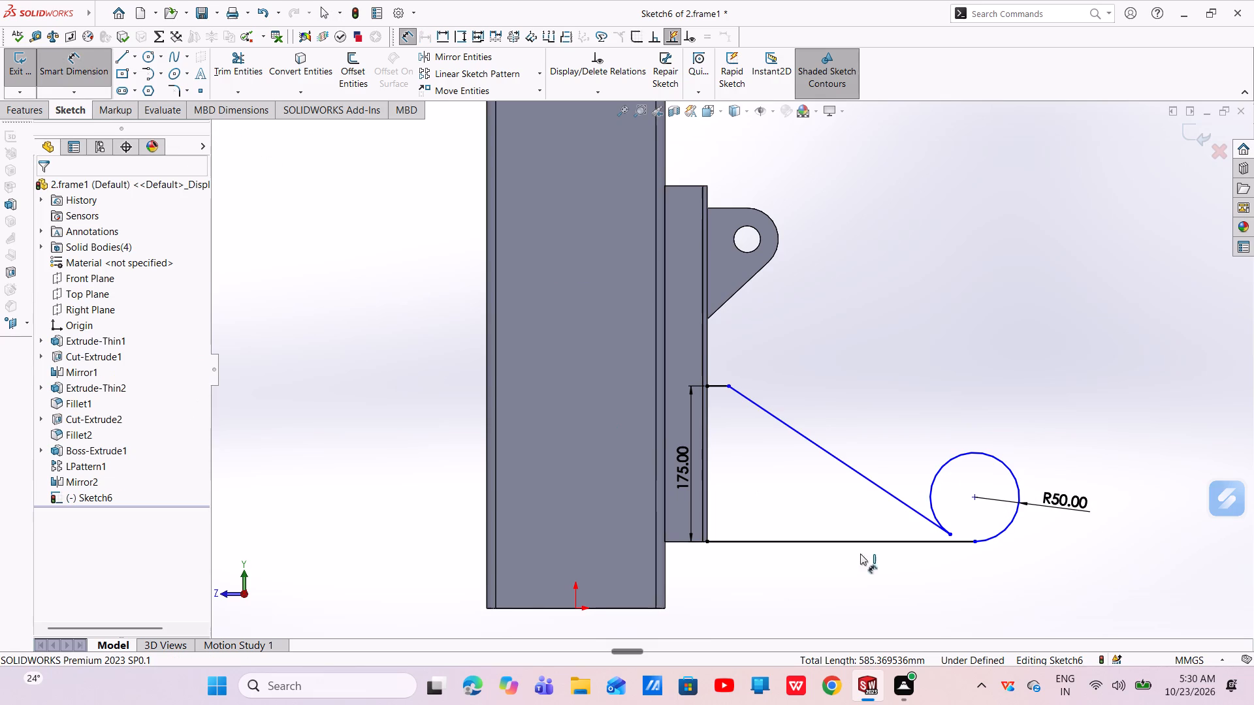
left_click(866, 542)
left_click(839, 589)
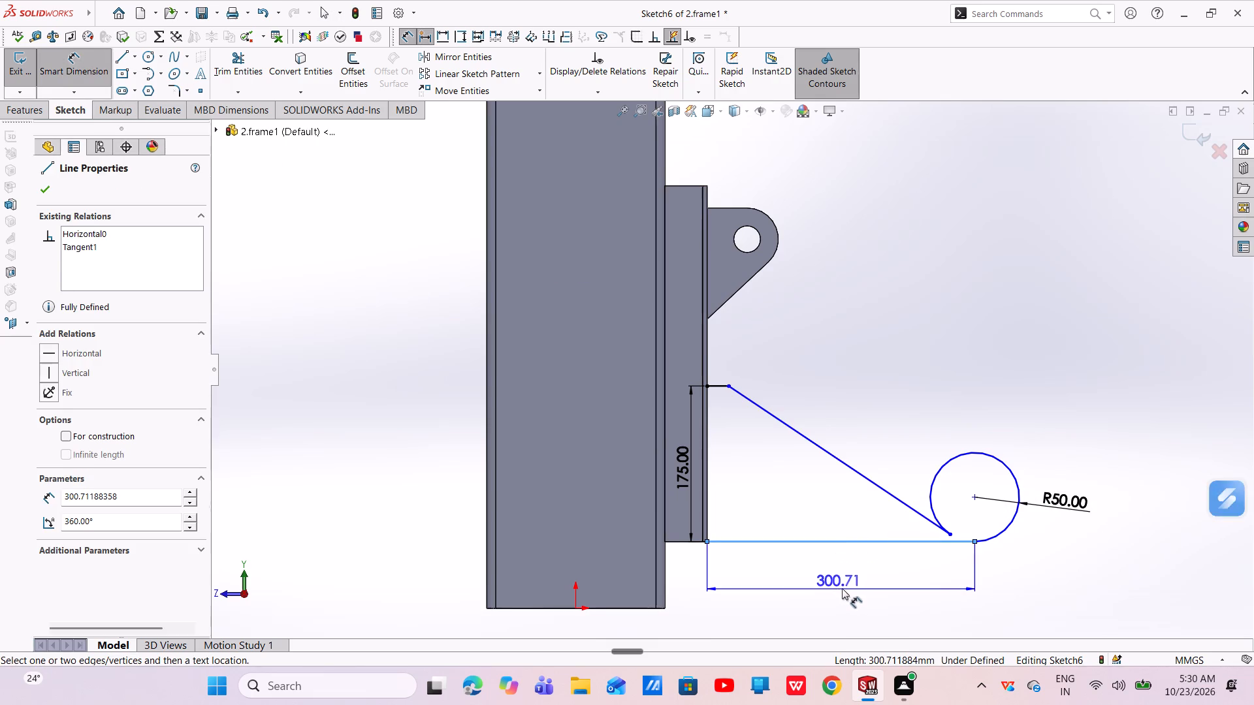
key("BackSpace")
type("75")
key("Return")
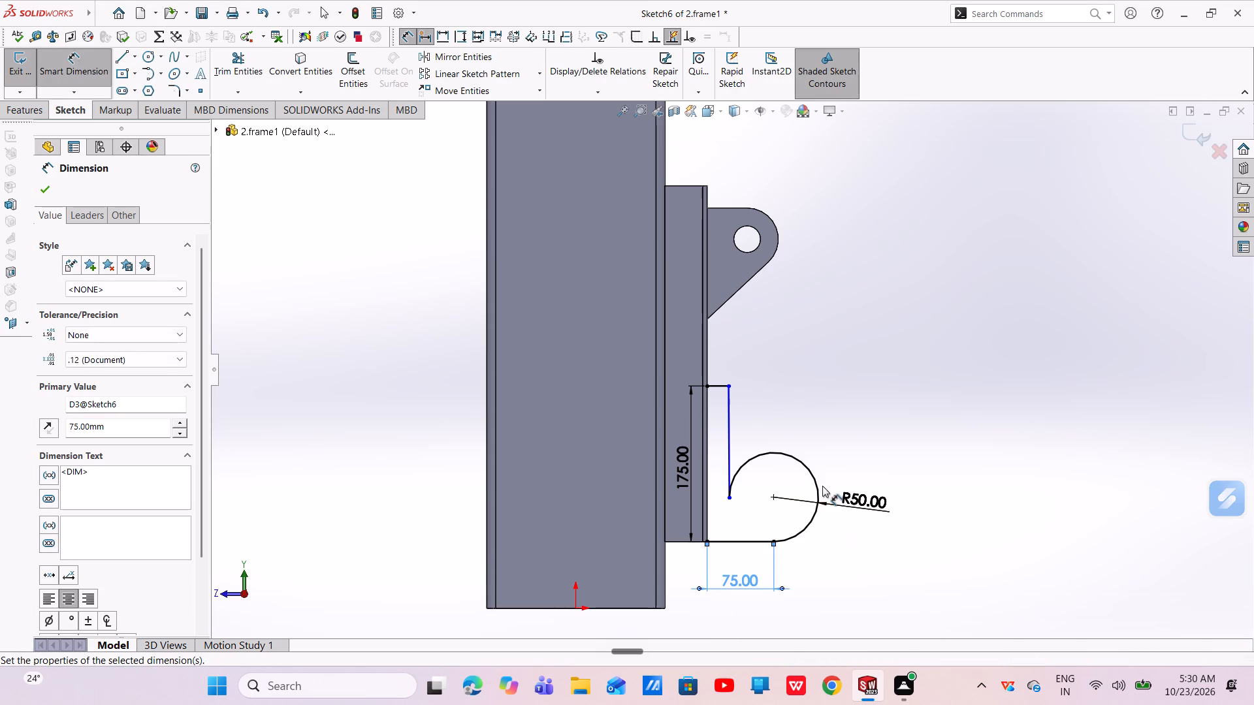
key("Escape")
key("Escape")
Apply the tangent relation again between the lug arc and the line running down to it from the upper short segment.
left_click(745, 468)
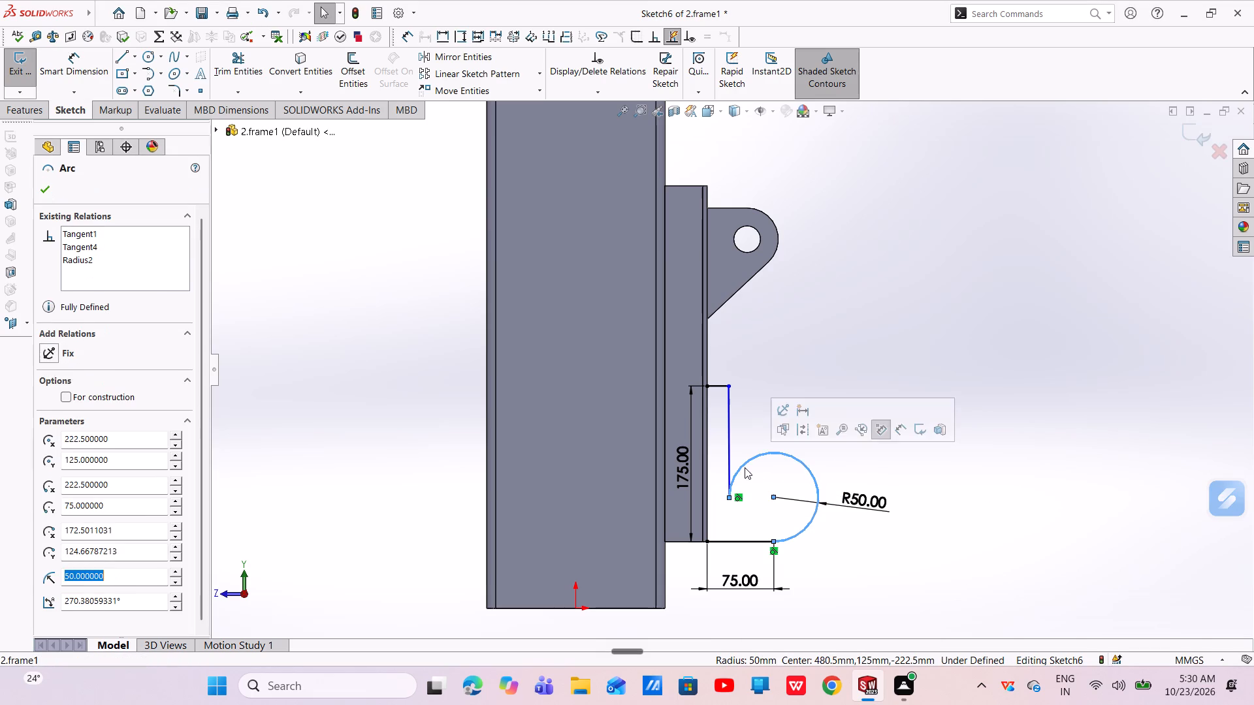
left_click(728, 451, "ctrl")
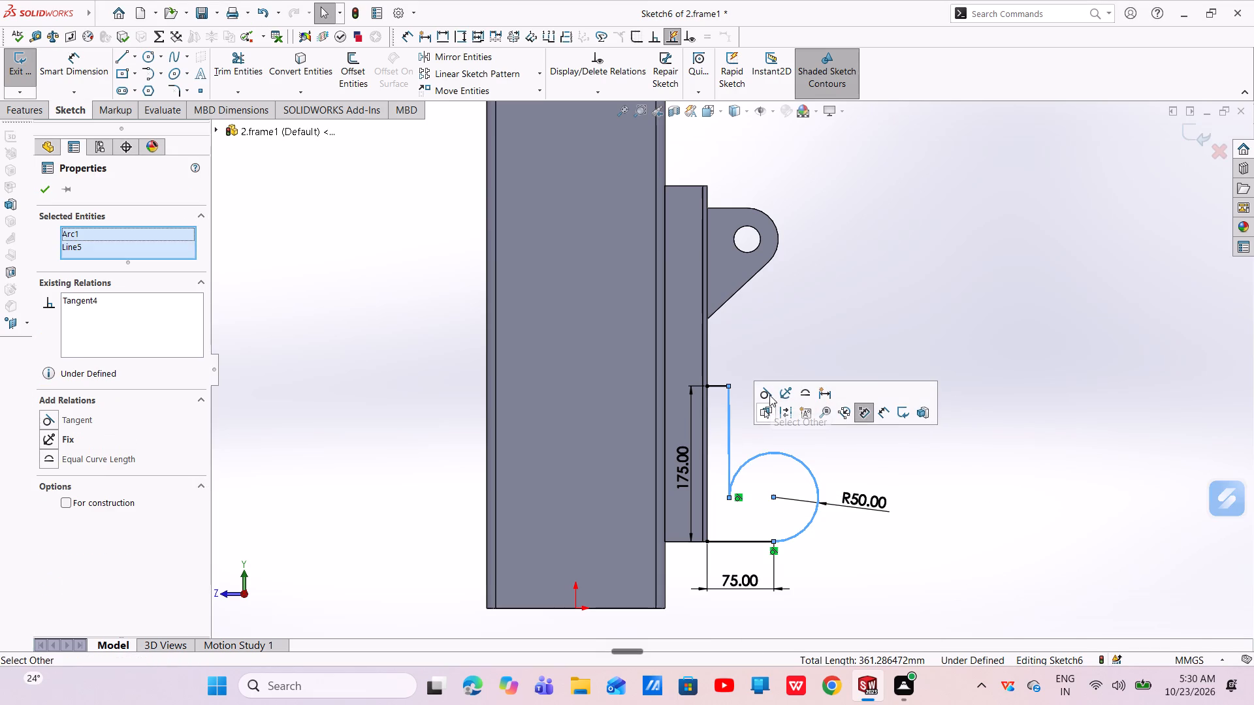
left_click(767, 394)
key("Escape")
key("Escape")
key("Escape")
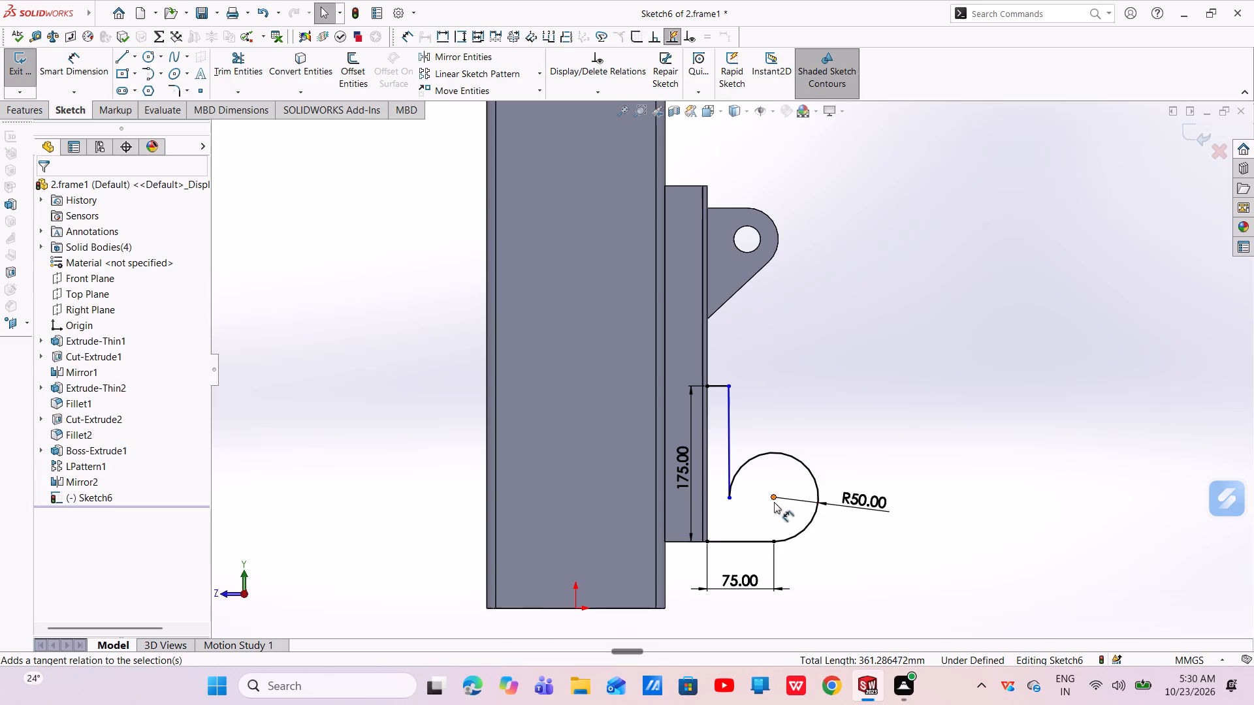
Delete the lug arc and the near-vertical line connecting it to the upper short segment.
left_click(751, 458)
right_click(752, 457)
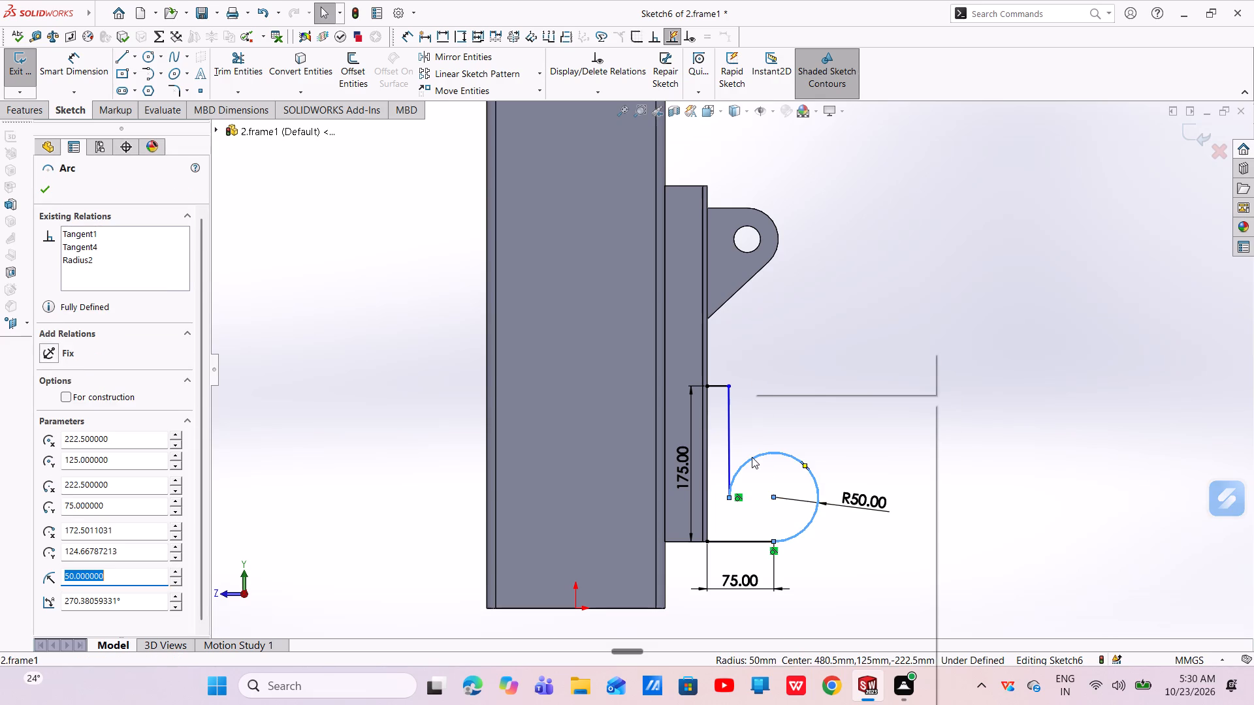
left_click(790, 642)
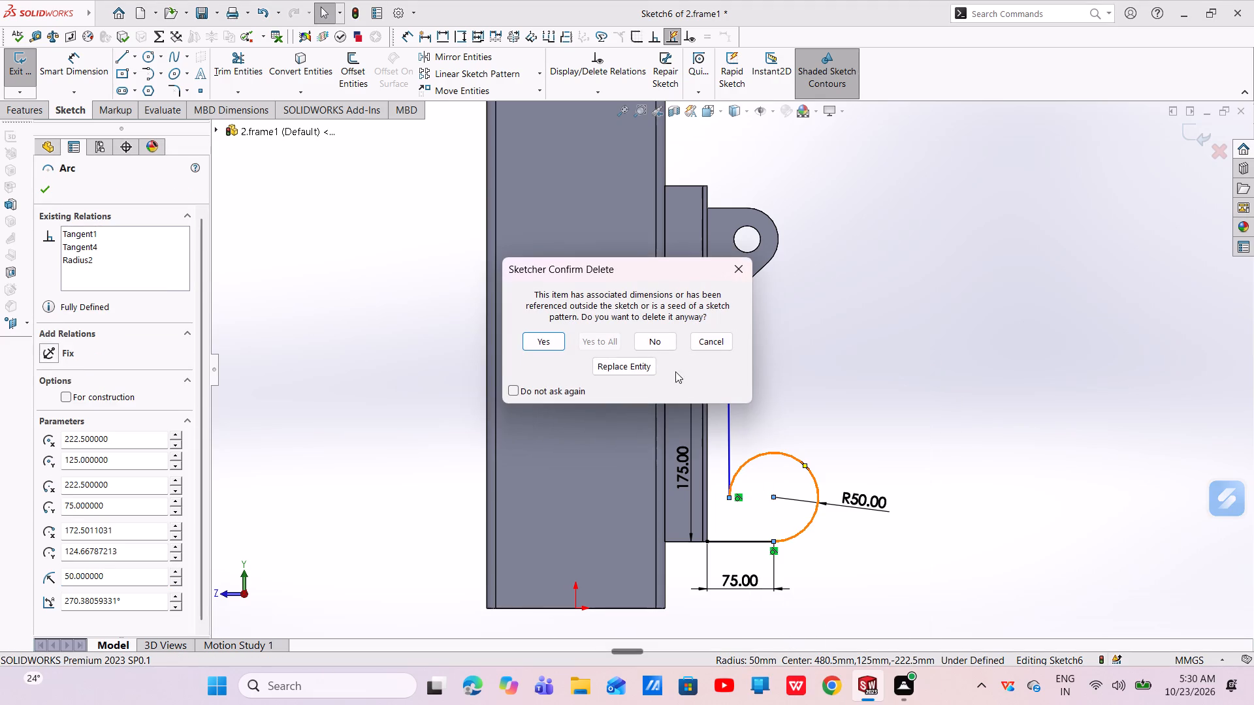
left_click(559, 346)
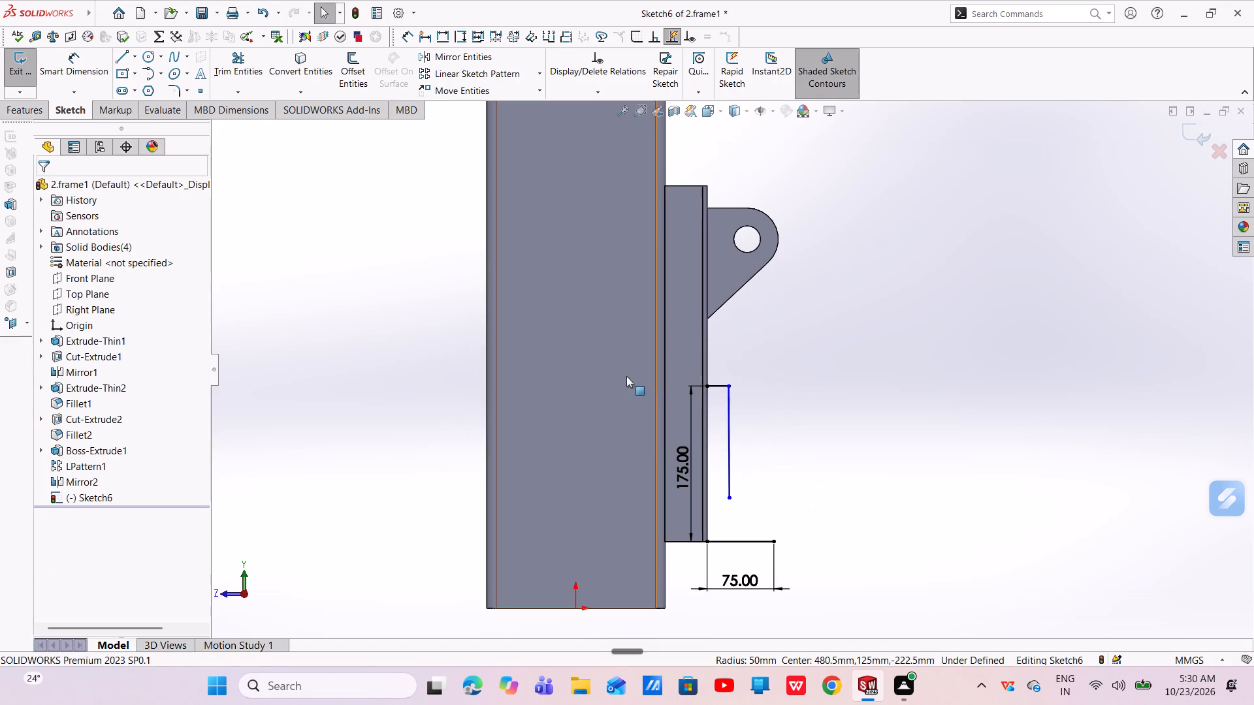
left_click(728, 454)
right_click(728, 454)
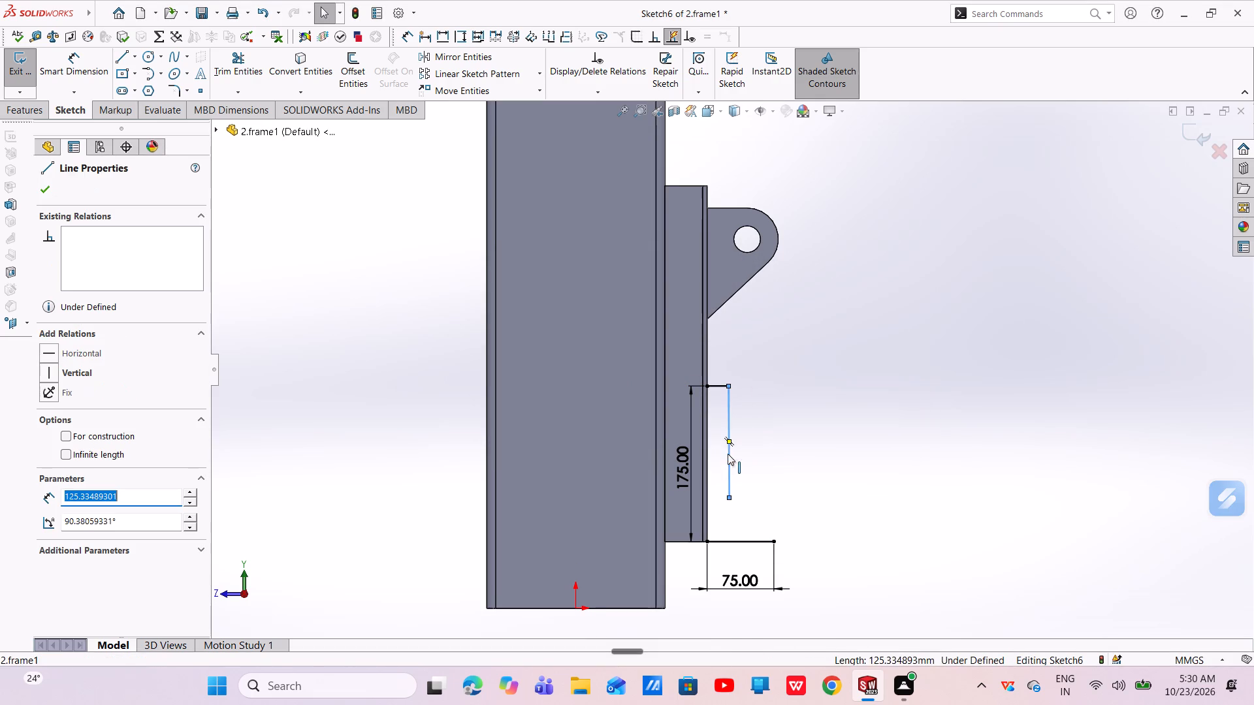
left_click(775, 643)
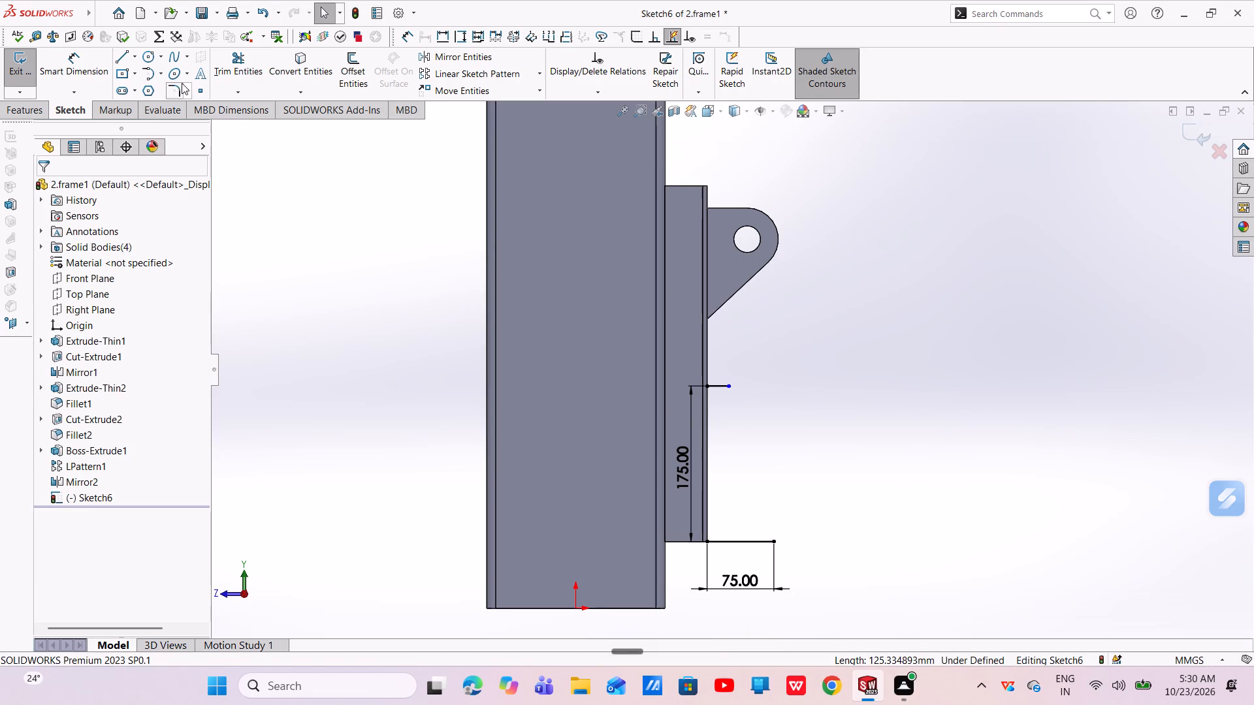
Sketch a tangent arc from the bottom line's free end, continued by a slanted line about 92 mm long to the upper short segment's endpoint.
left_click(127, 59)
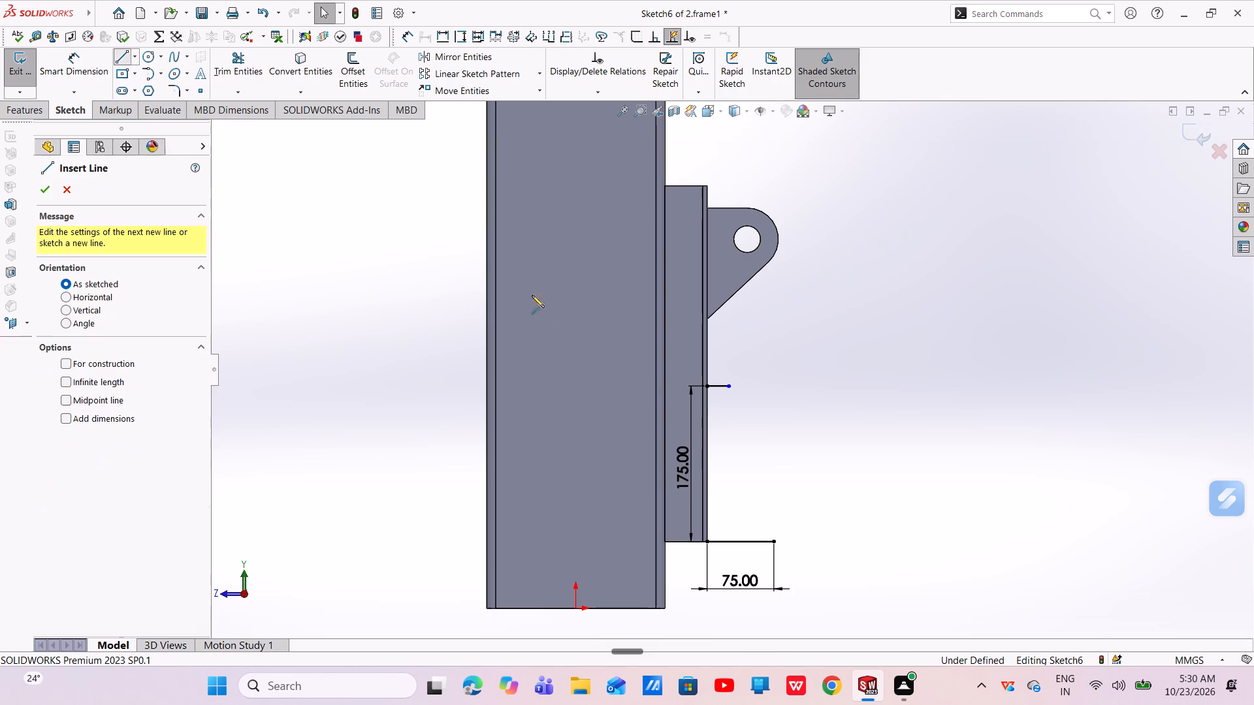
left_click(773, 540)
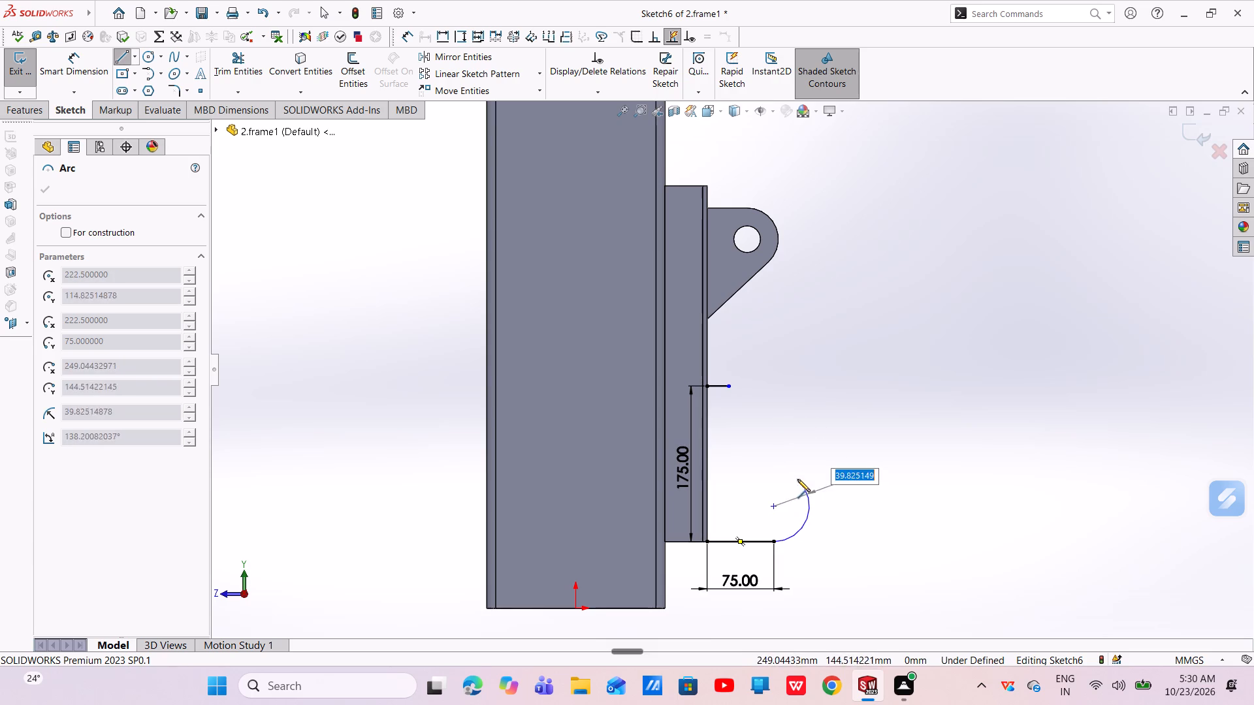
left_click(793, 436)
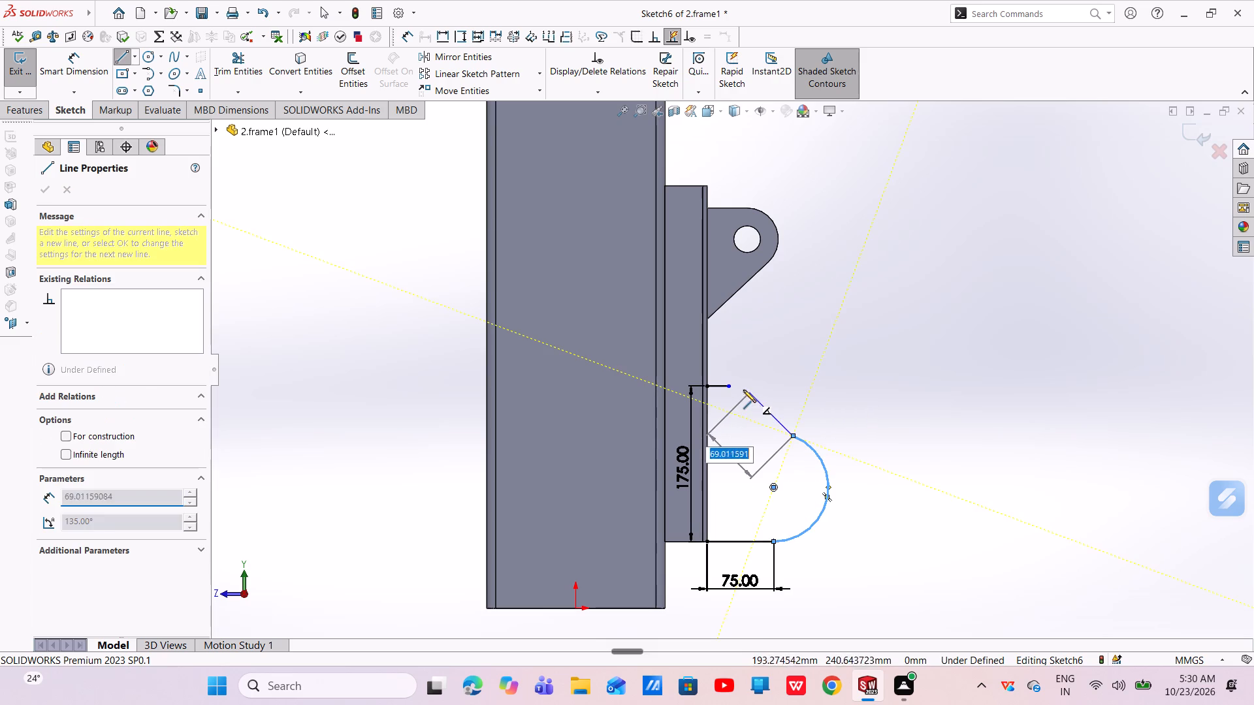
left_click(731, 386)
right_click(731, 386)
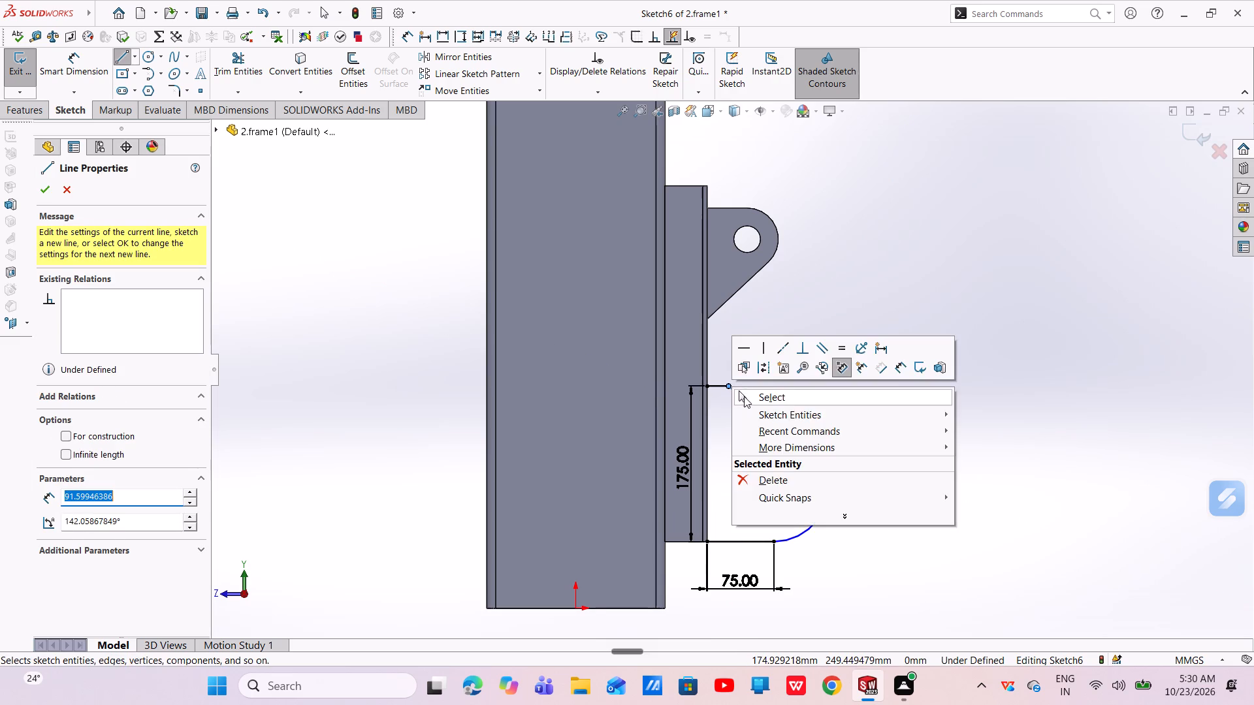
left_click(745, 397)
Make the new slanted line and the new arc tangent.
left_click(763, 415)
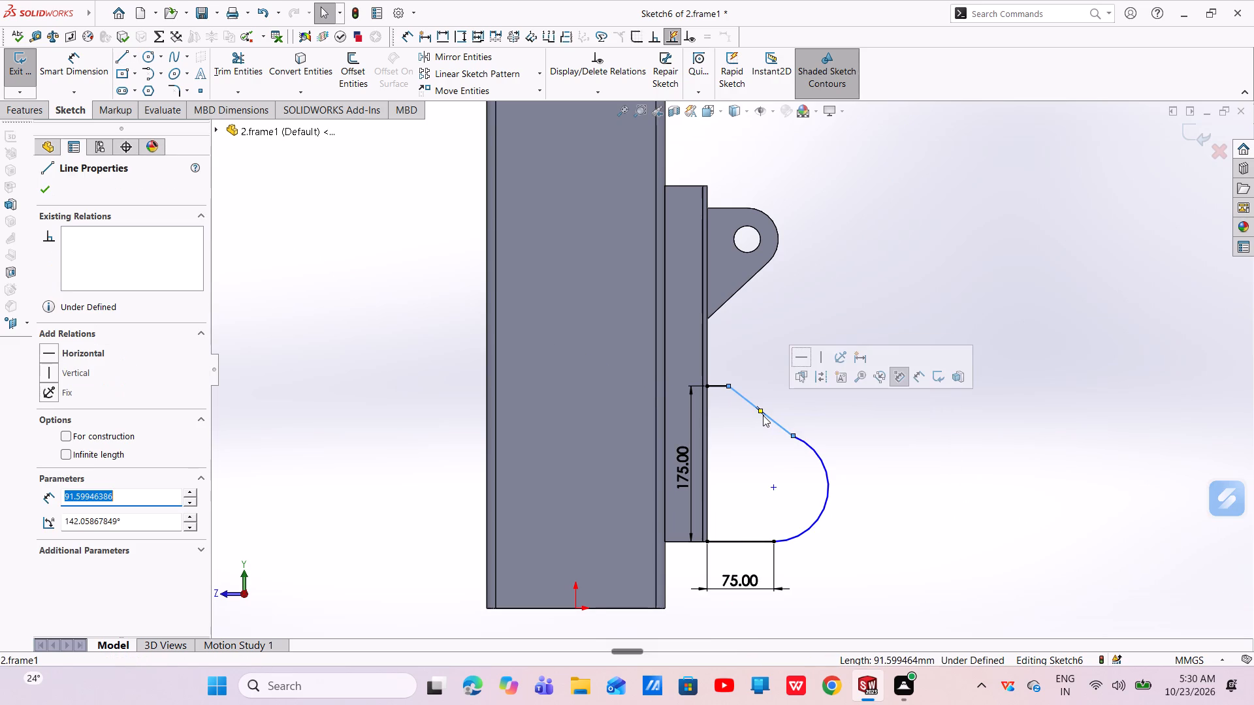
left_click(821, 462, "ctrl")
left_click(853, 402)
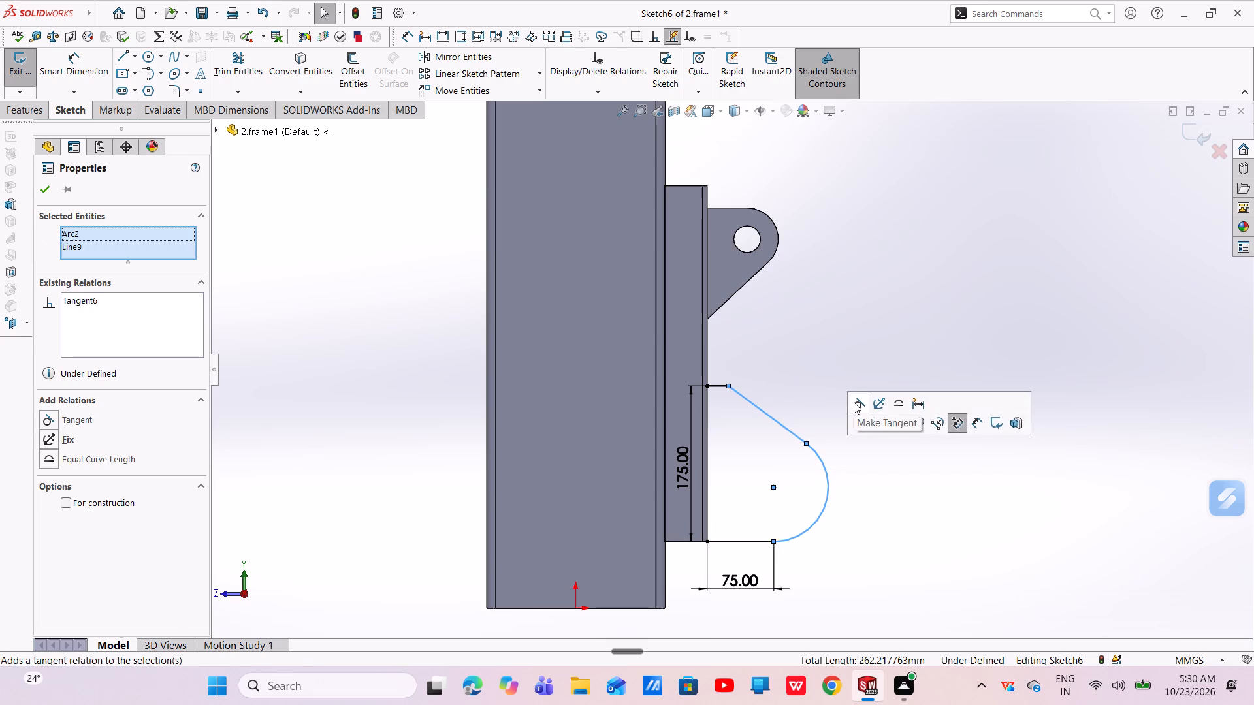
Dimension the lug arc's radius as 50 mm.
left_click(861, 515)
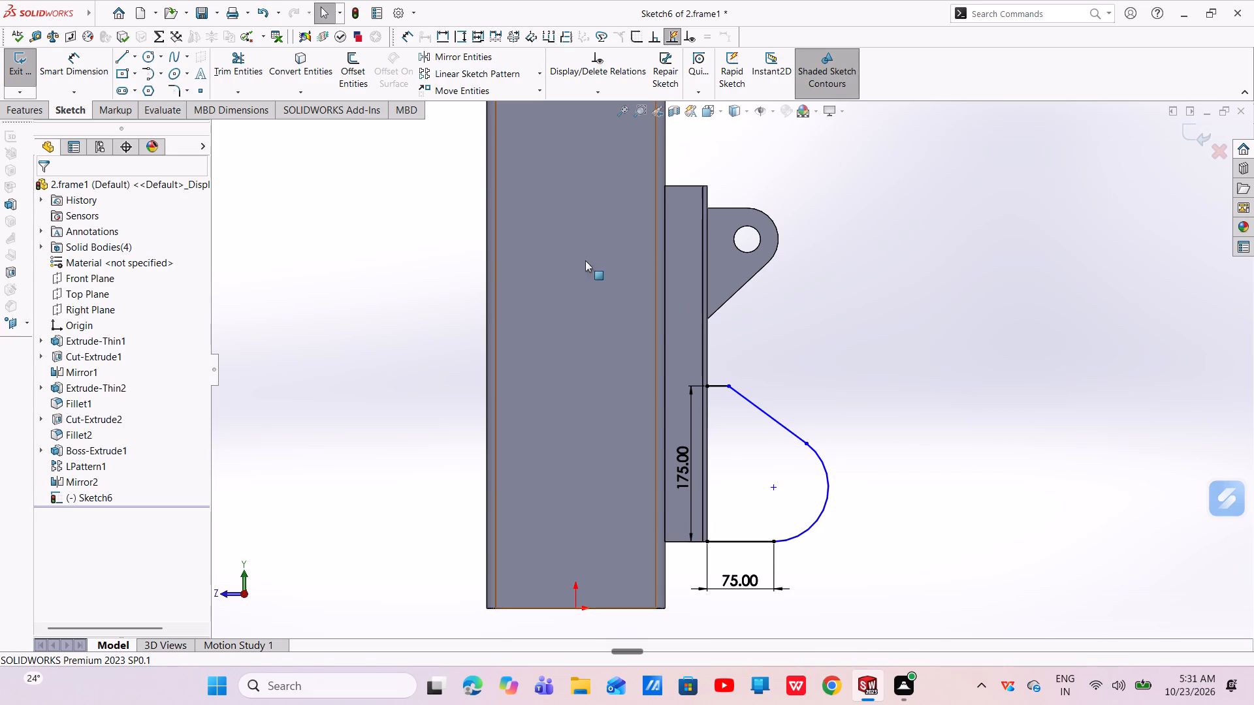
left_click(103, 55)
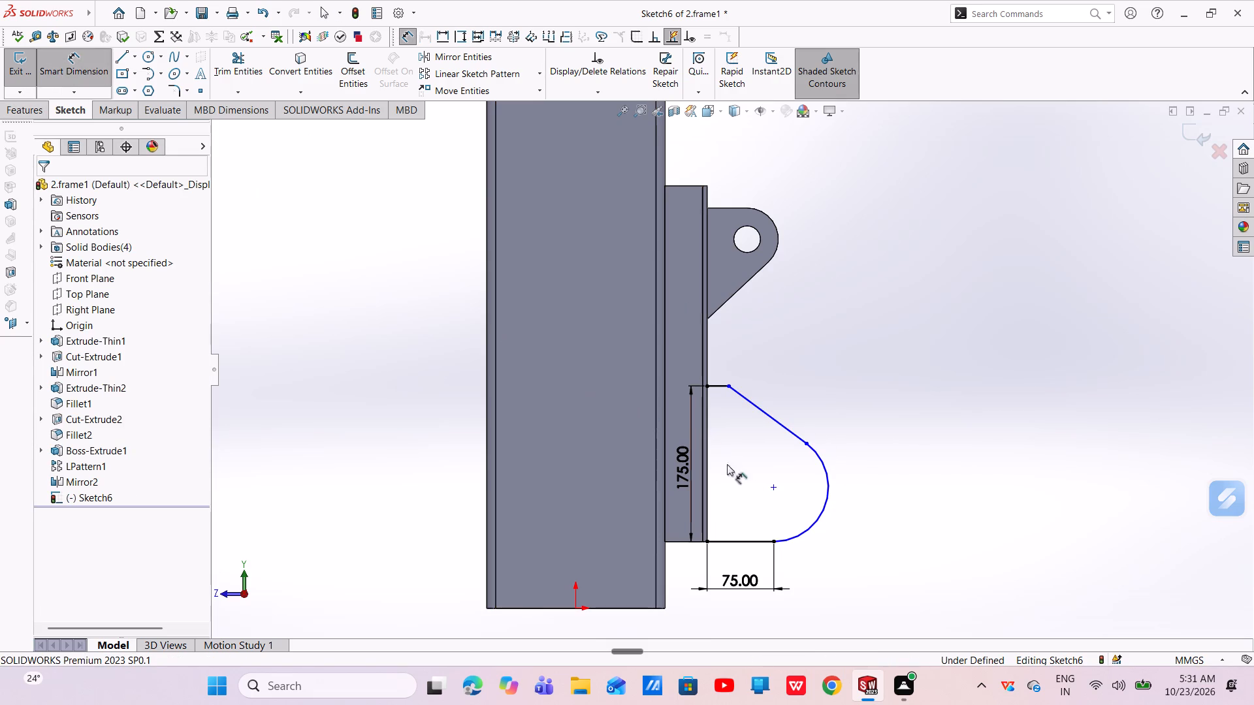
left_click(827, 494)
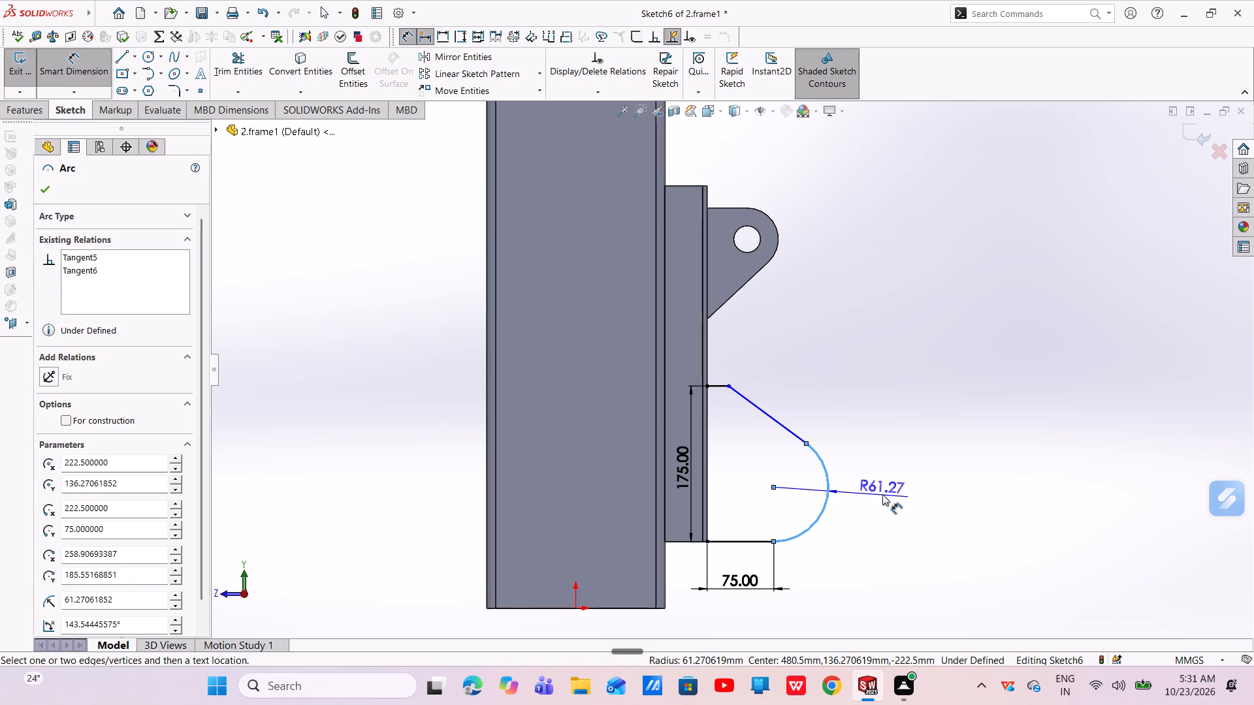
left_click(882, 493)
key("BackSpace")
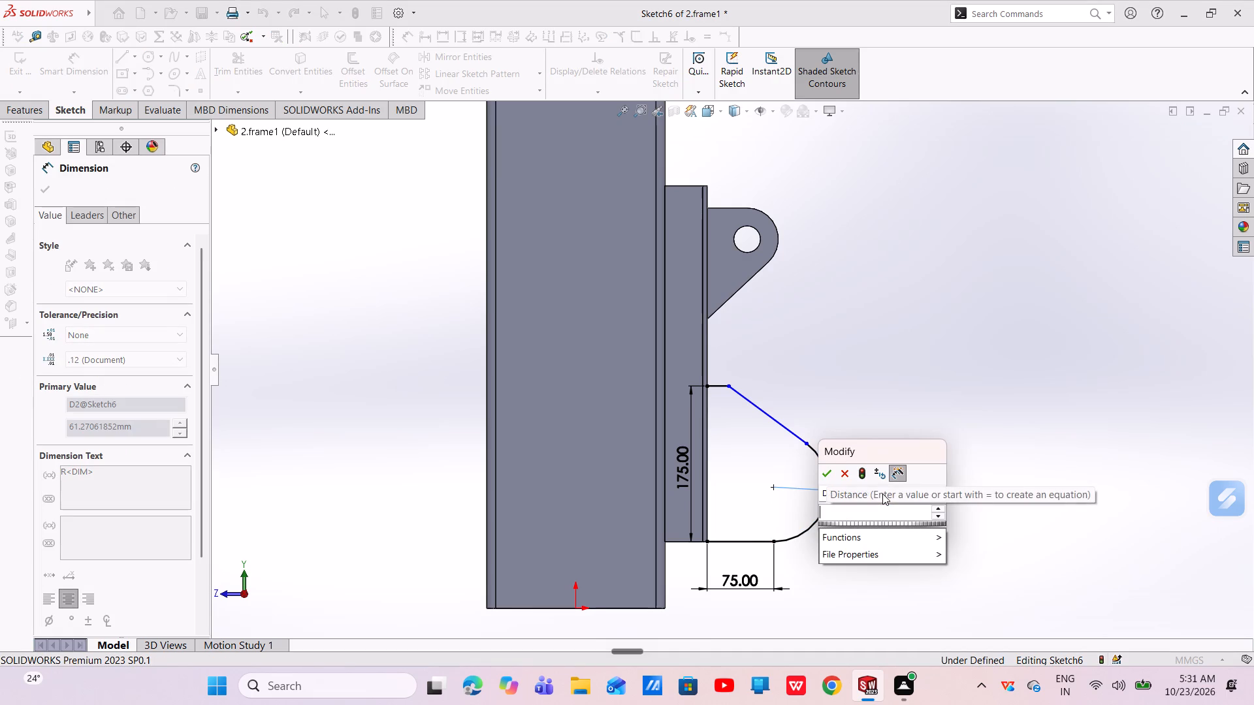
type("50")
key("Return")
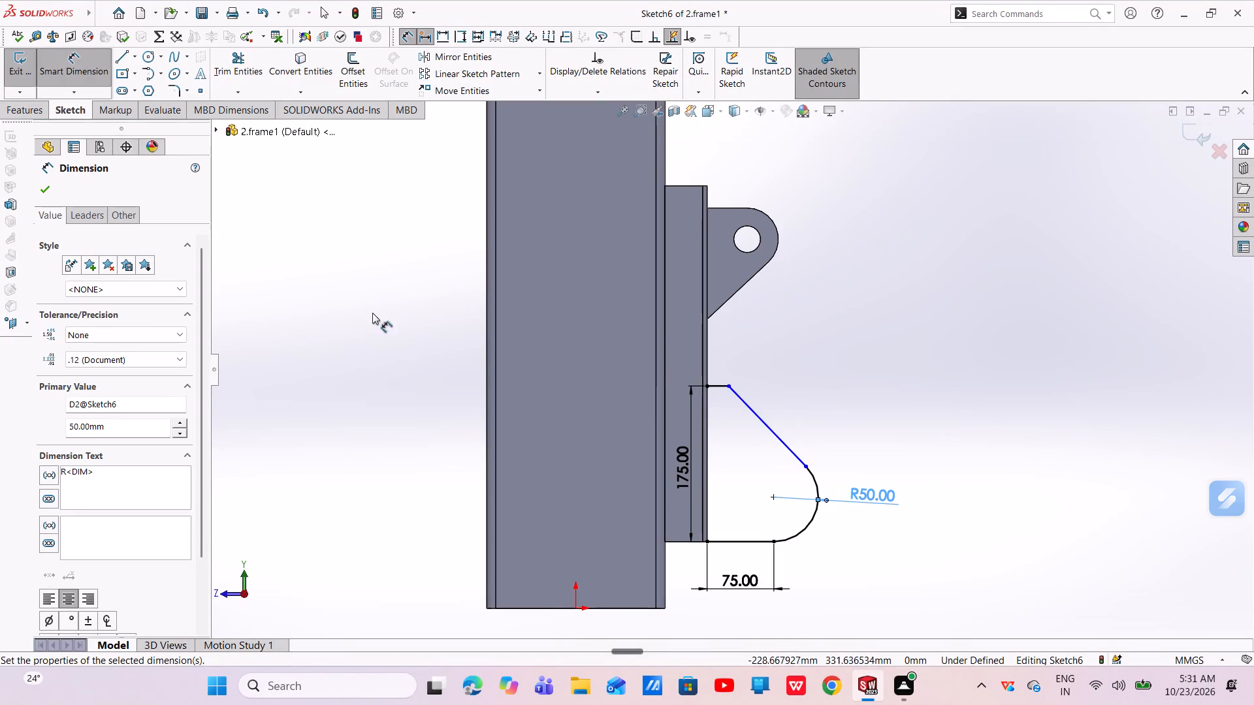
left_click(52, 197)
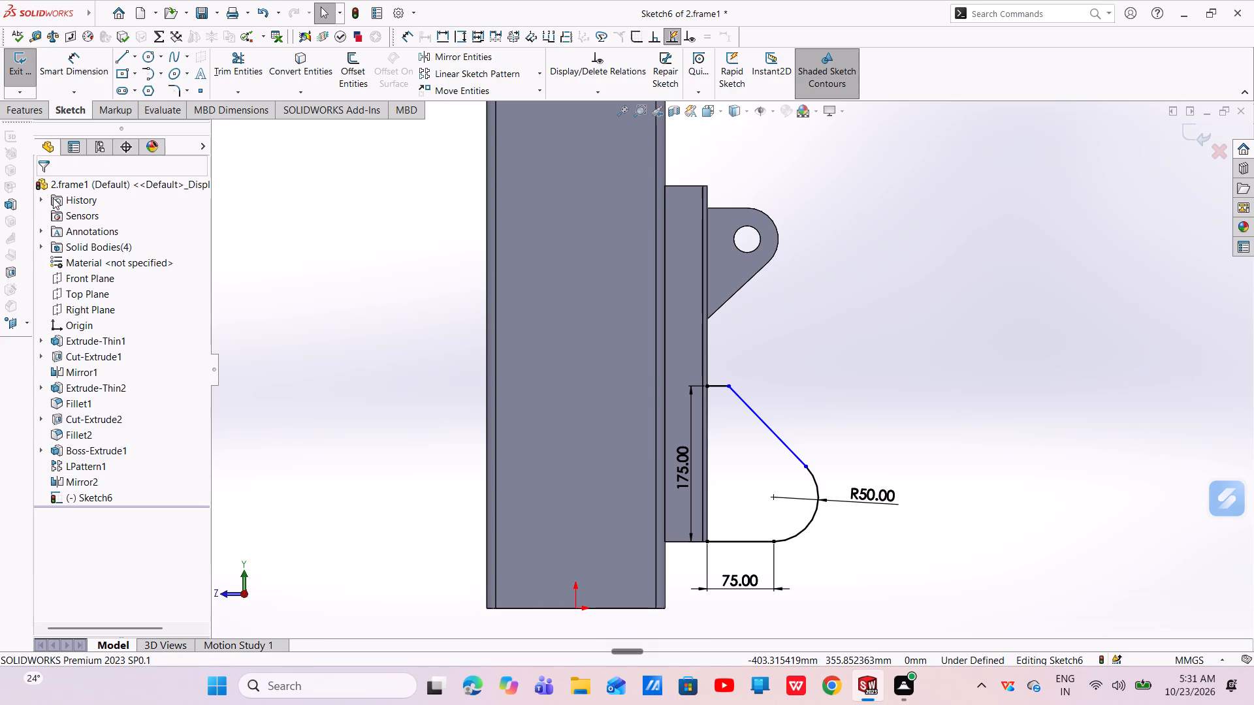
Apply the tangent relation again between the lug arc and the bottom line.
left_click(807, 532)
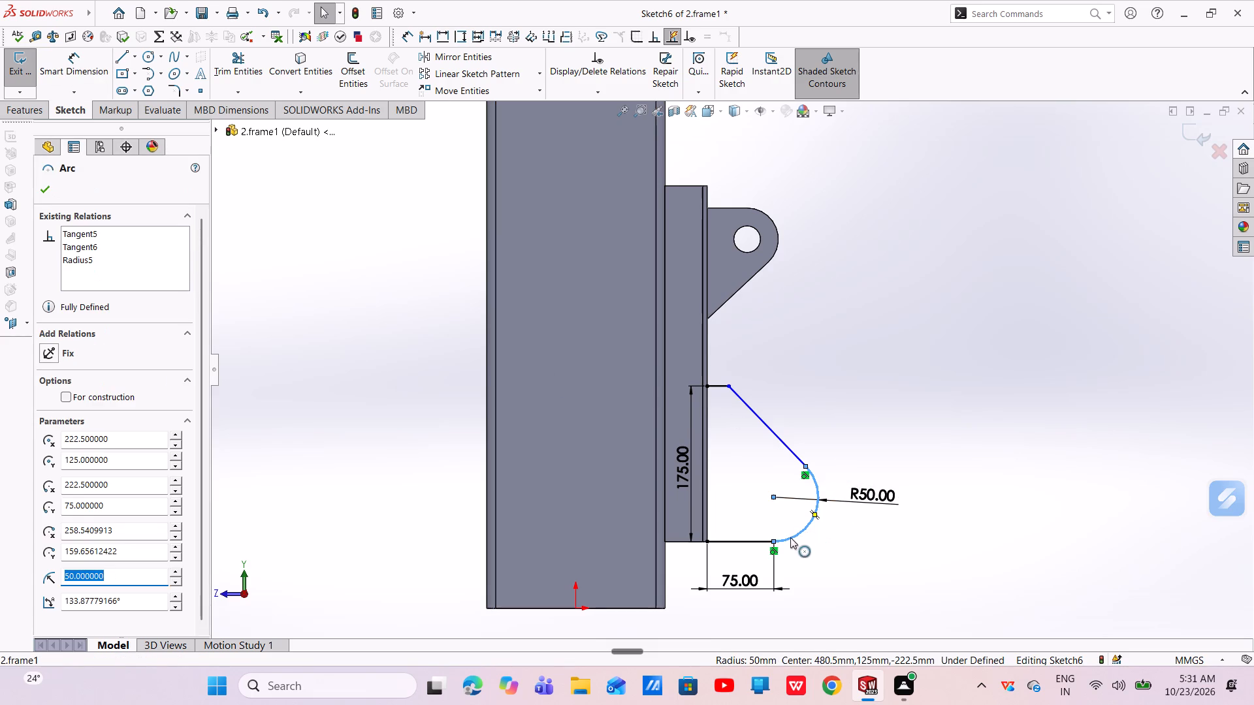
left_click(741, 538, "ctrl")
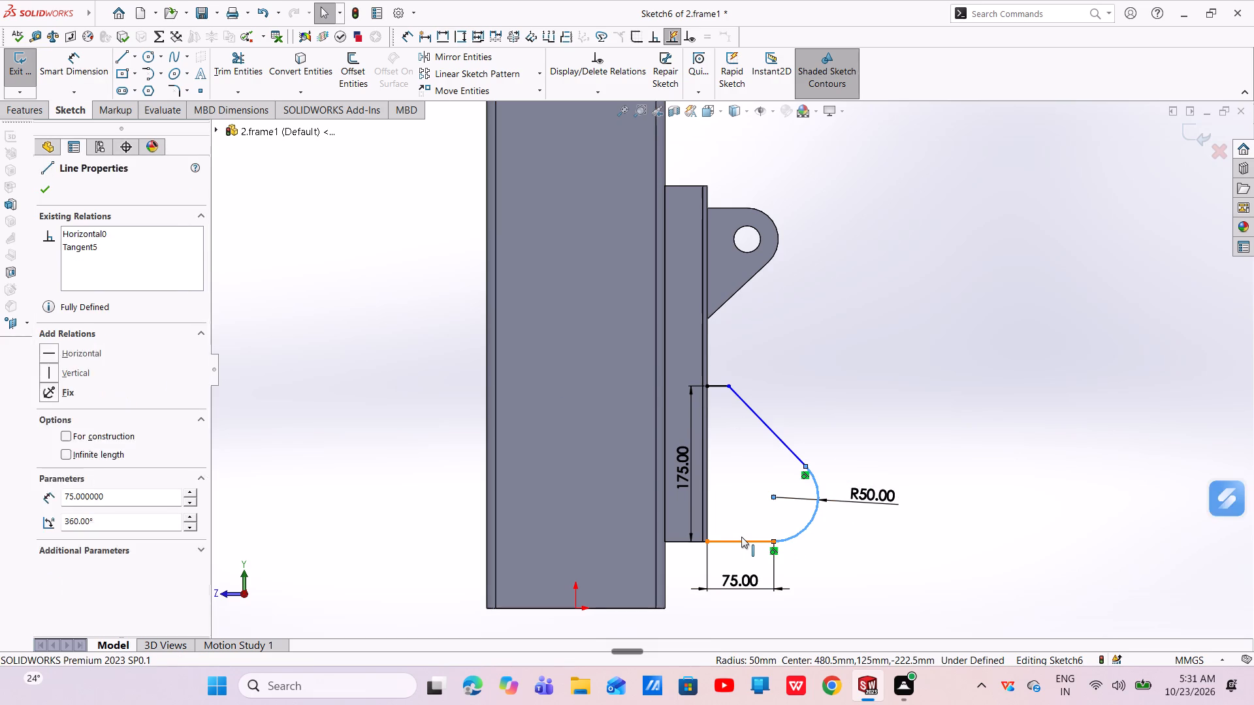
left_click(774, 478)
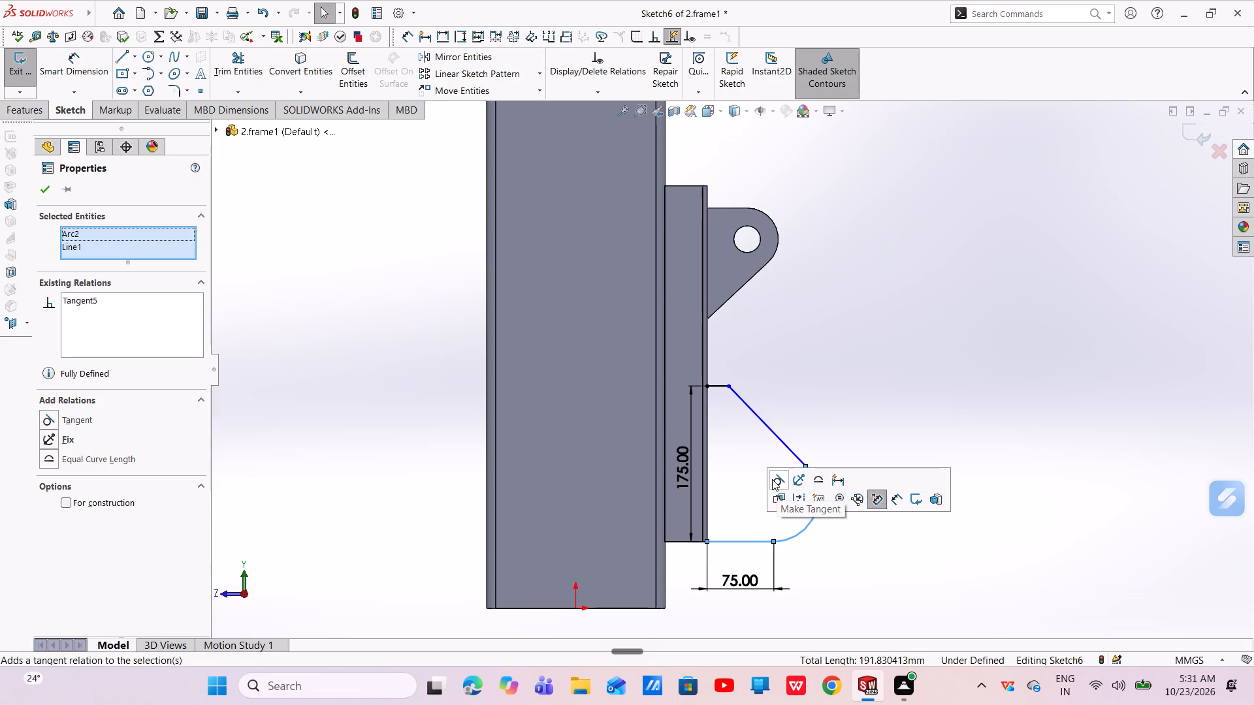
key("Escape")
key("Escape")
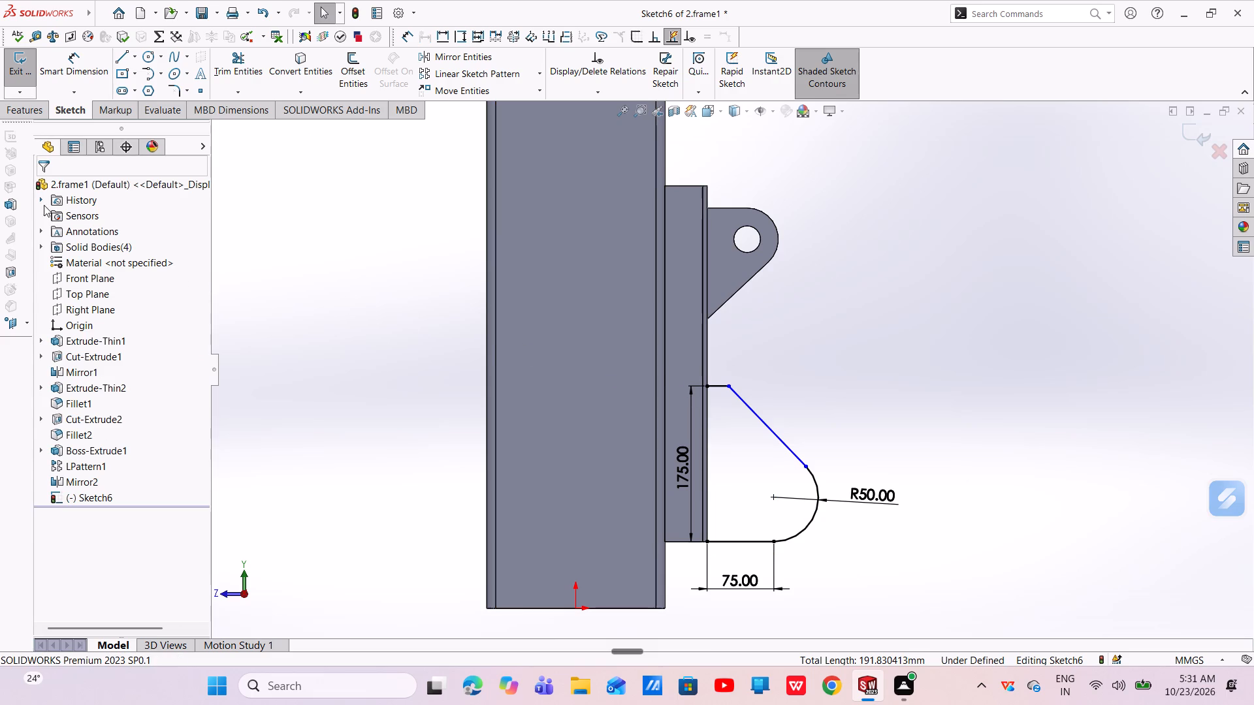
Dimension the short horizontal segment at the top of the lug profile as 10 mm.
left_click(70, 49)
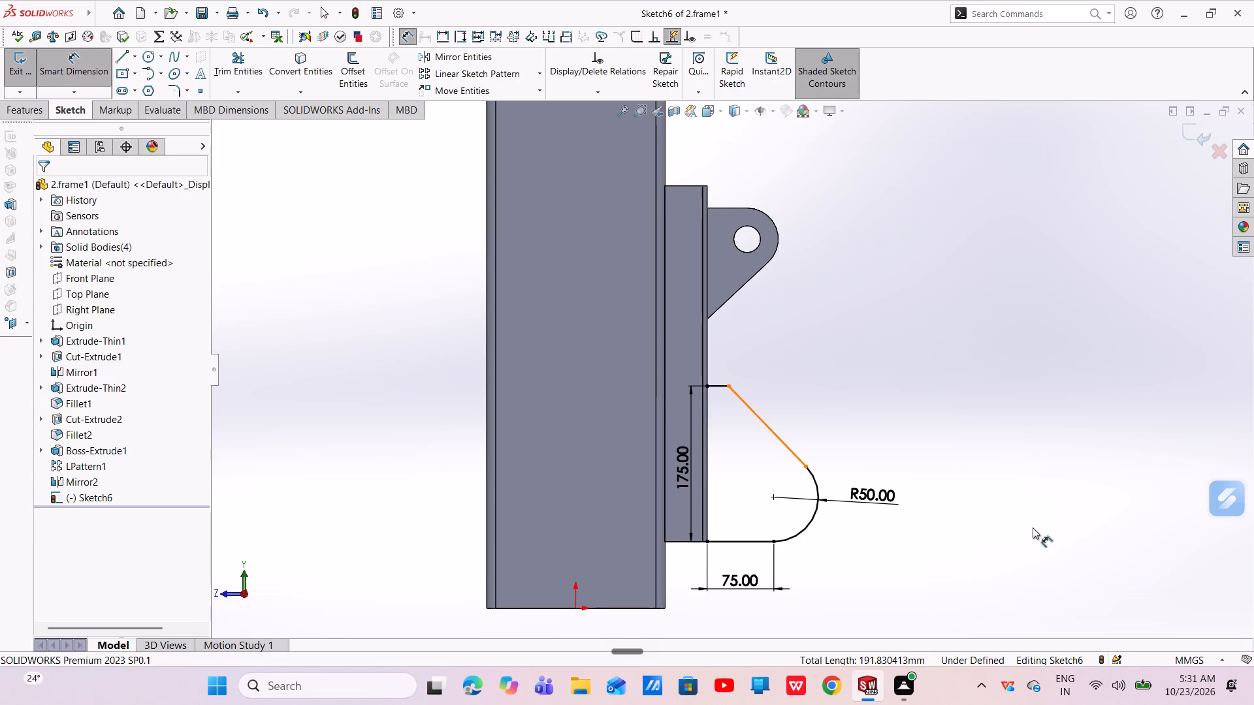
scroll(753, 394, "down", 4)
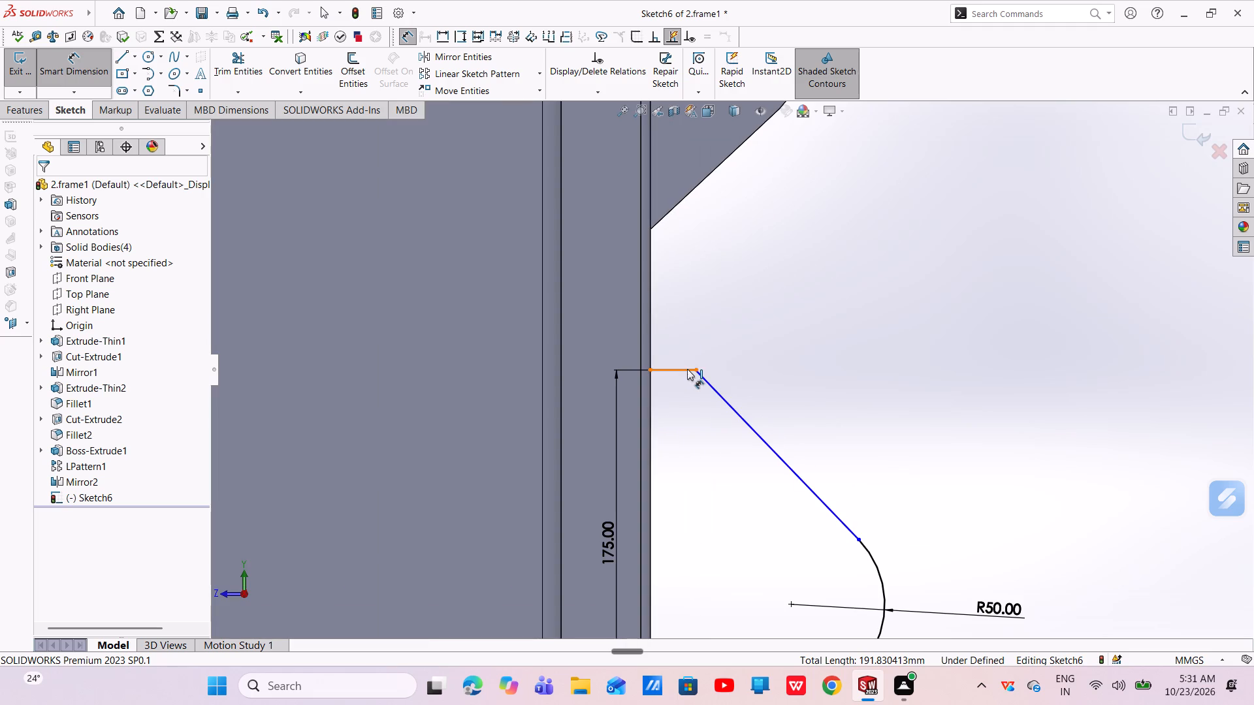
left_click(685, 369)
left_click(688, 336)
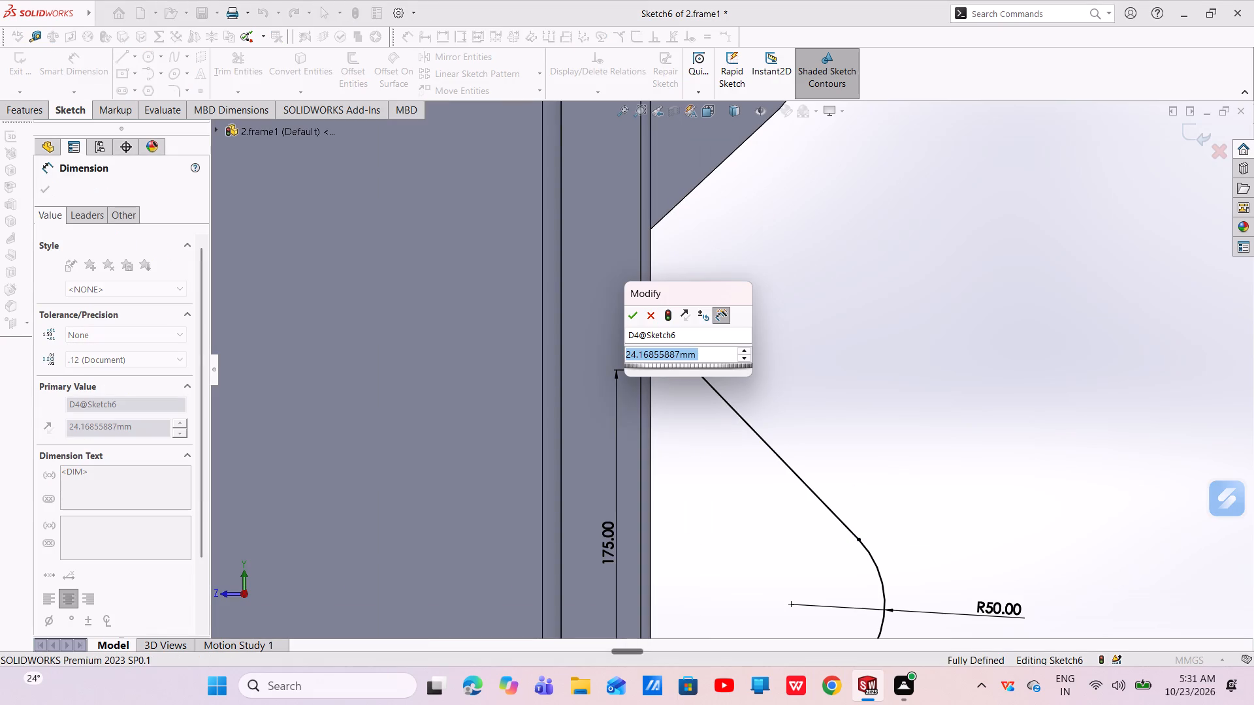
key("BackSpace")
type("10")
key("Return")
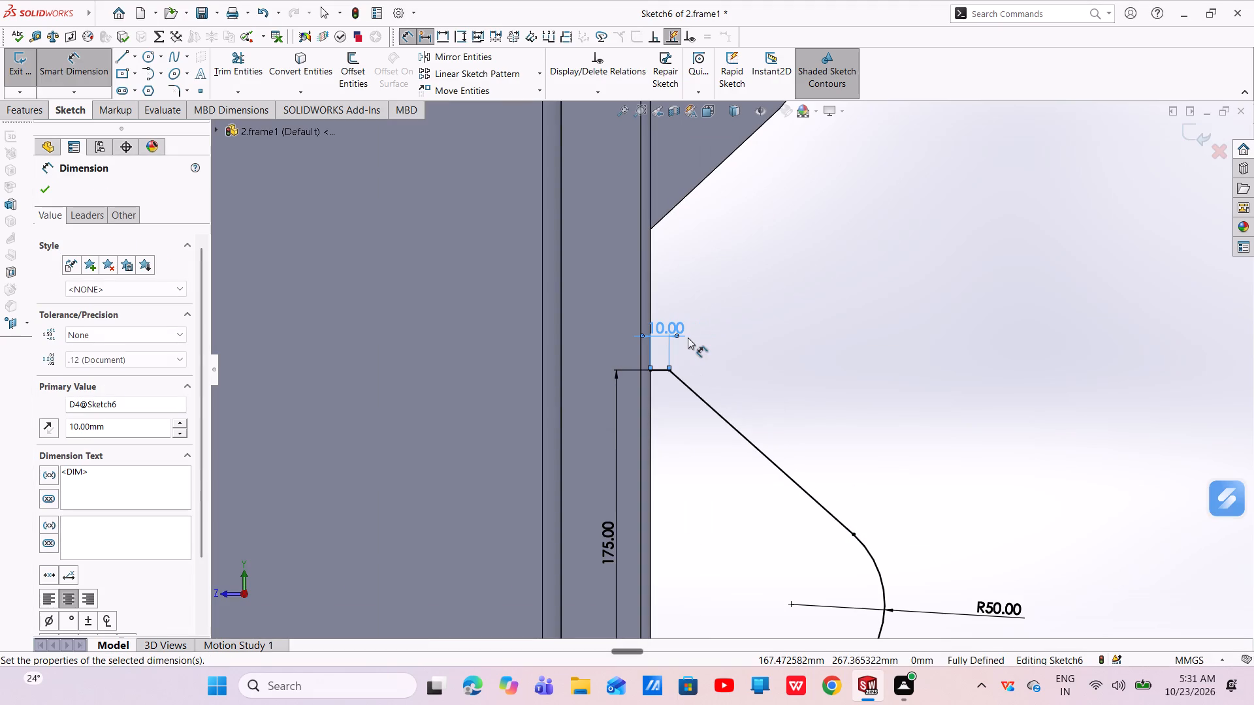
key("Escape")
key("Escape")
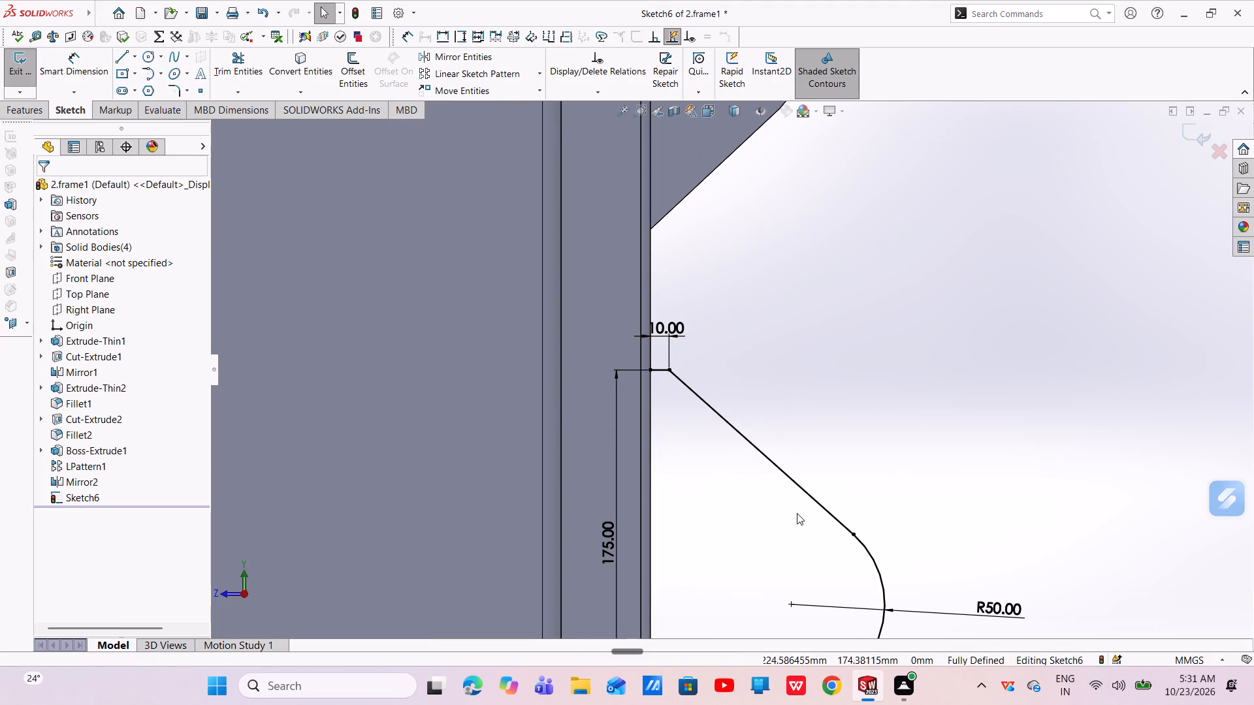
Sketch a 30 mm diameter circle centred on the lug arc's centre point.
scroll(798, 512, "up", 3)
scroll(798, 512, "down", 1)
scroll(798, 512, "up", 2)
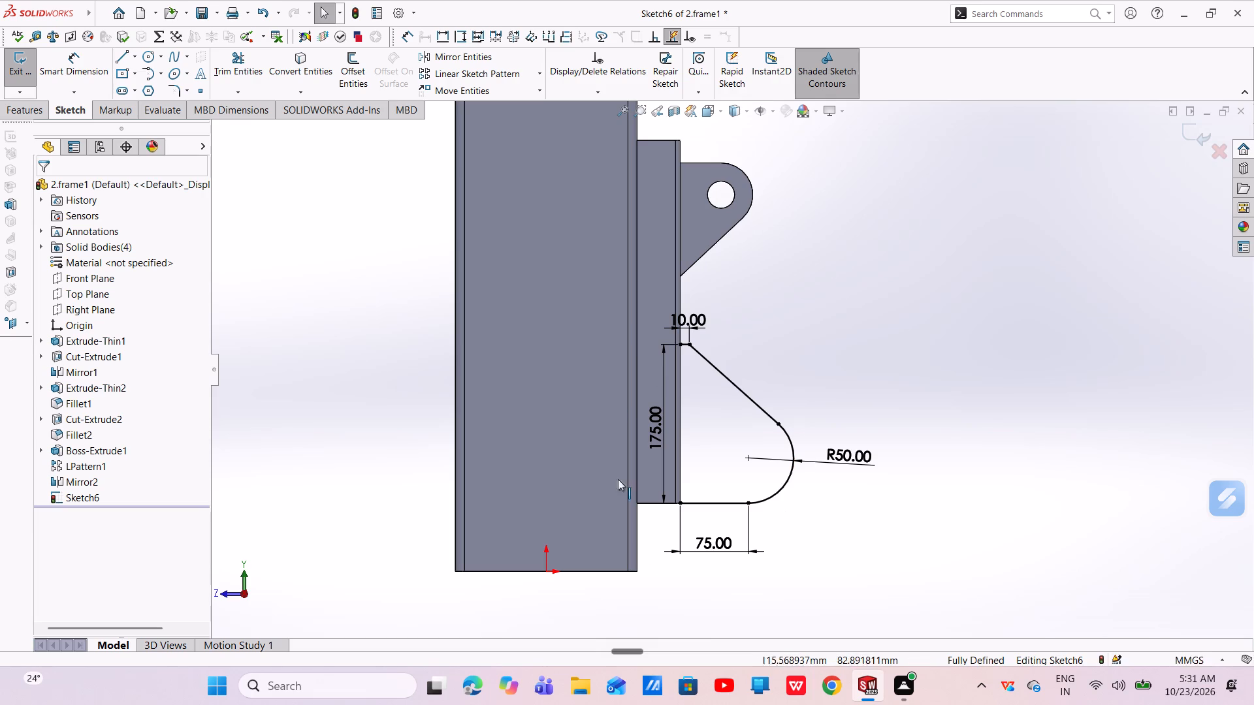
left_click(148, 55)
left_click(747, 459)
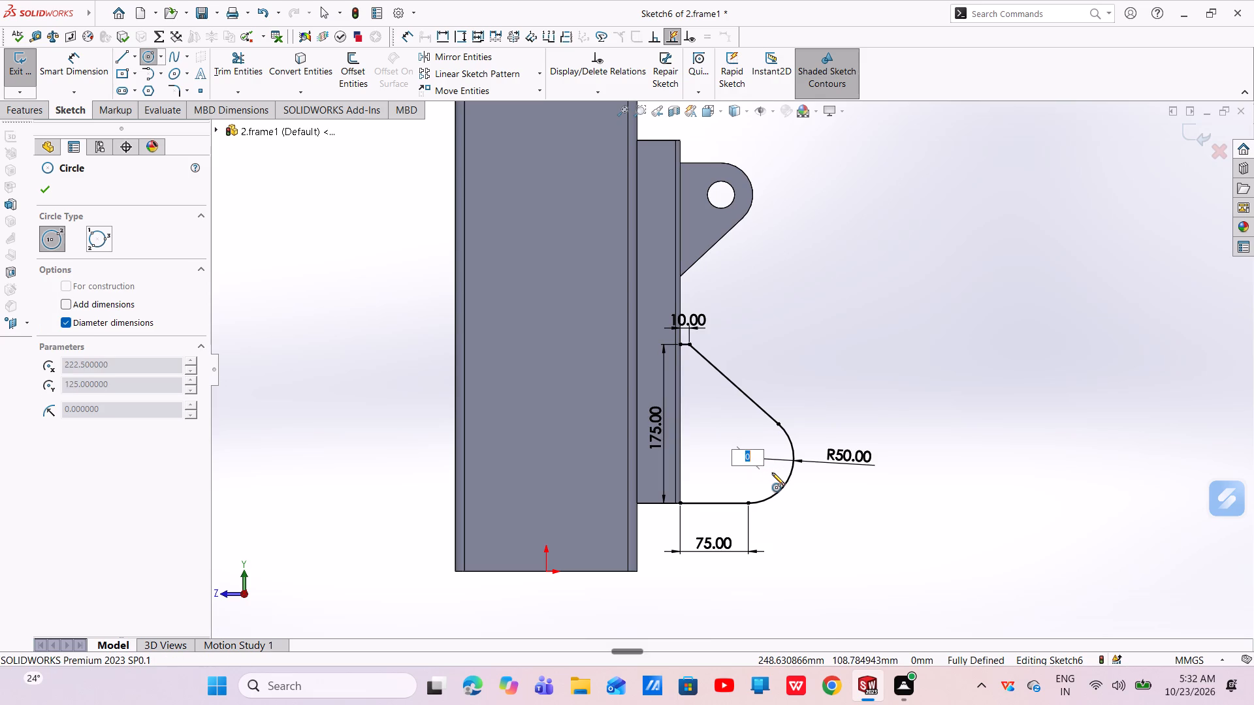
key("3")
key("0")
key("Return")
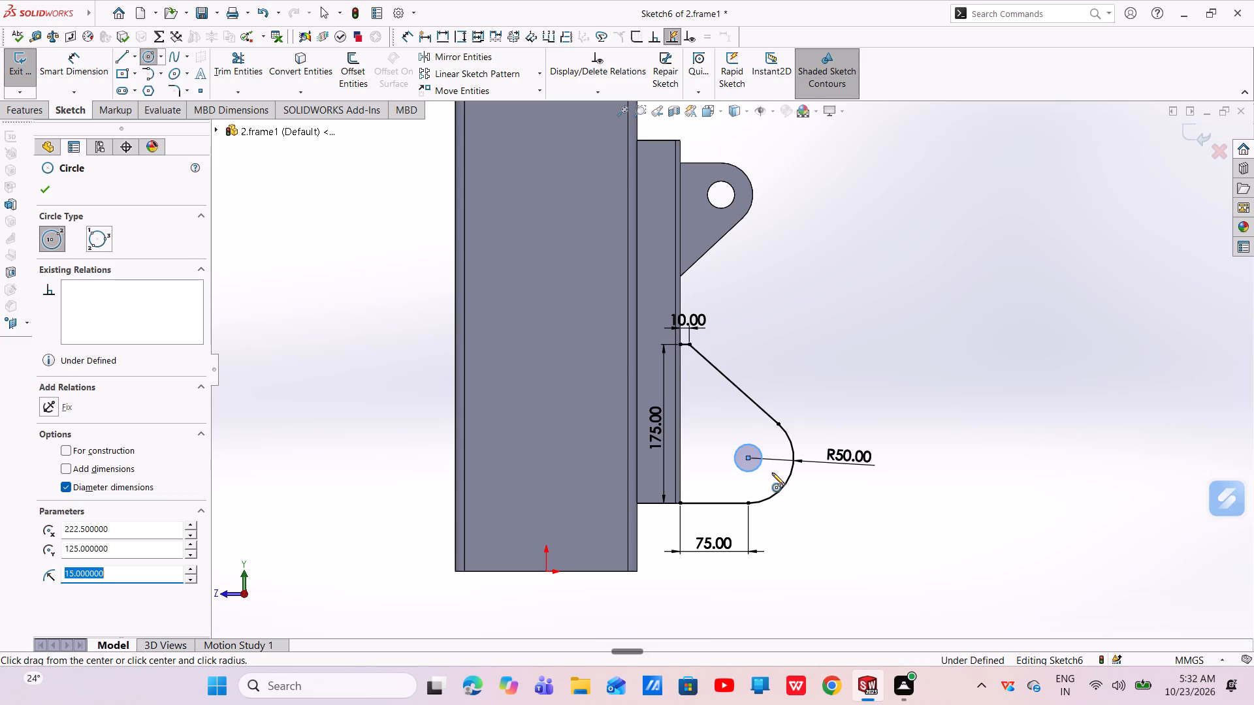
left_click(42, 193)
Add a 30 mm diameter dimension to the lug's hole circle.
scroll(764, 486, "down", 3)
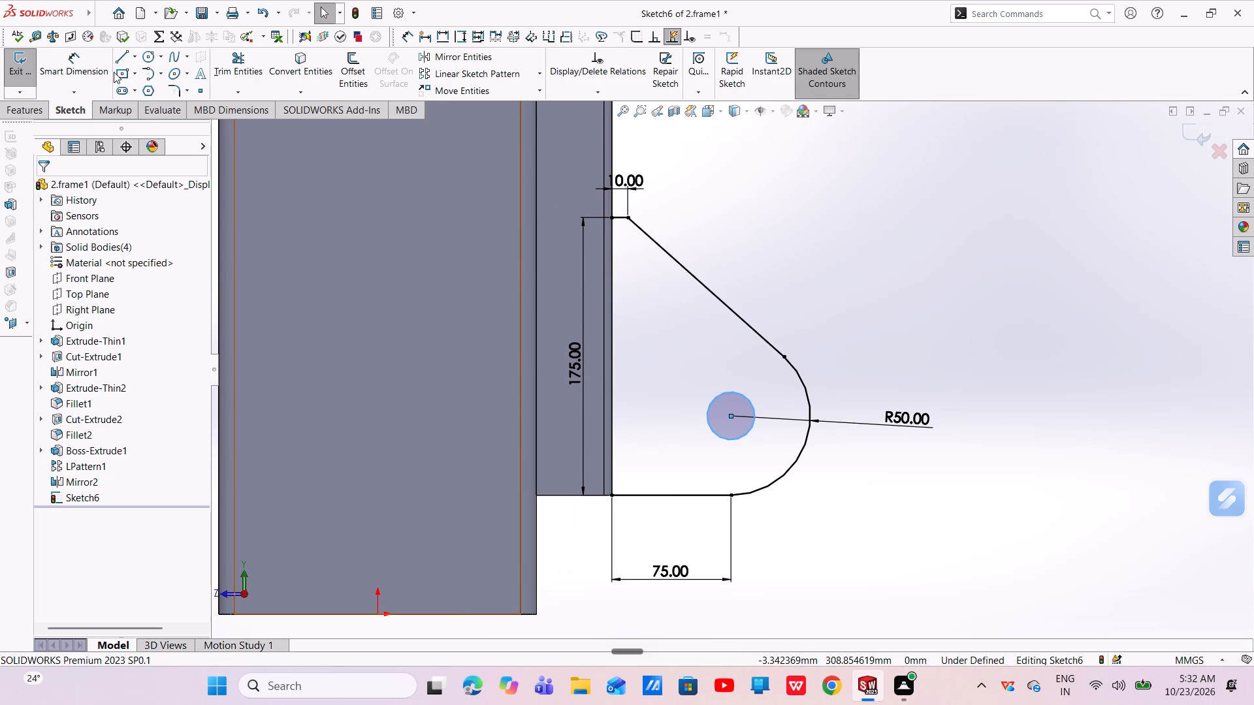
left_click(96, 62)
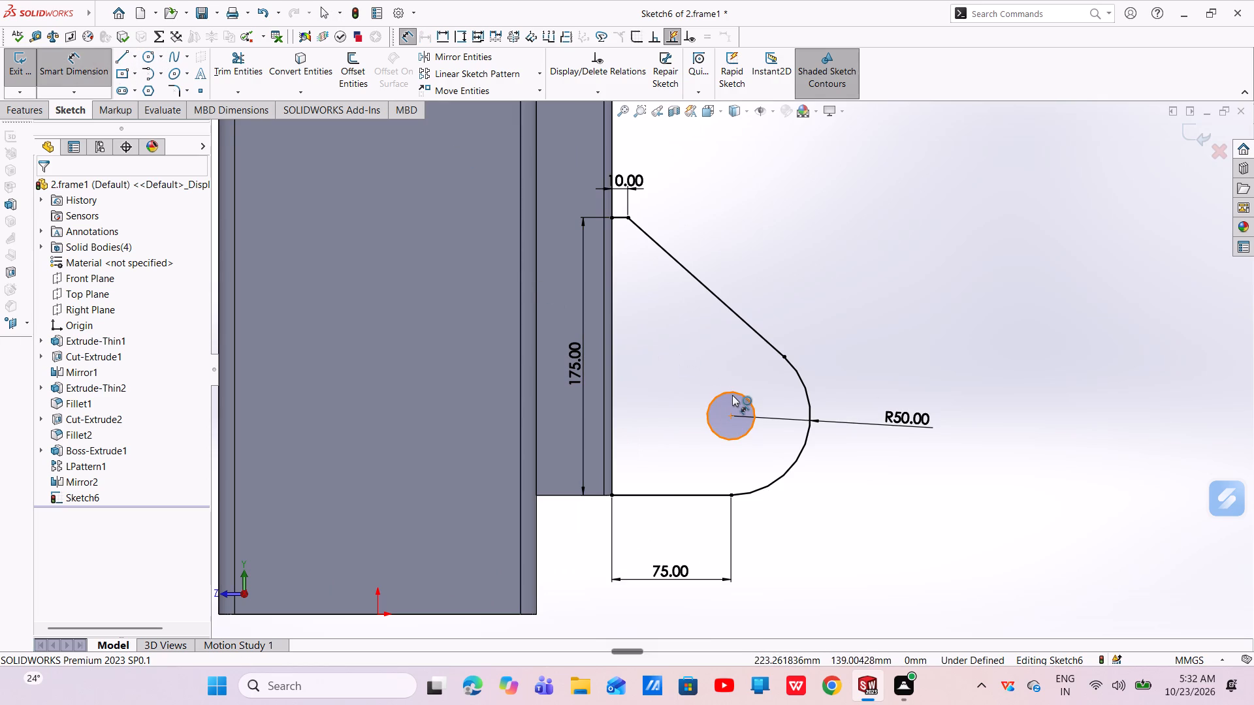
left_click(732, 395)
left_click(892, 322)
right_click(892, 322)
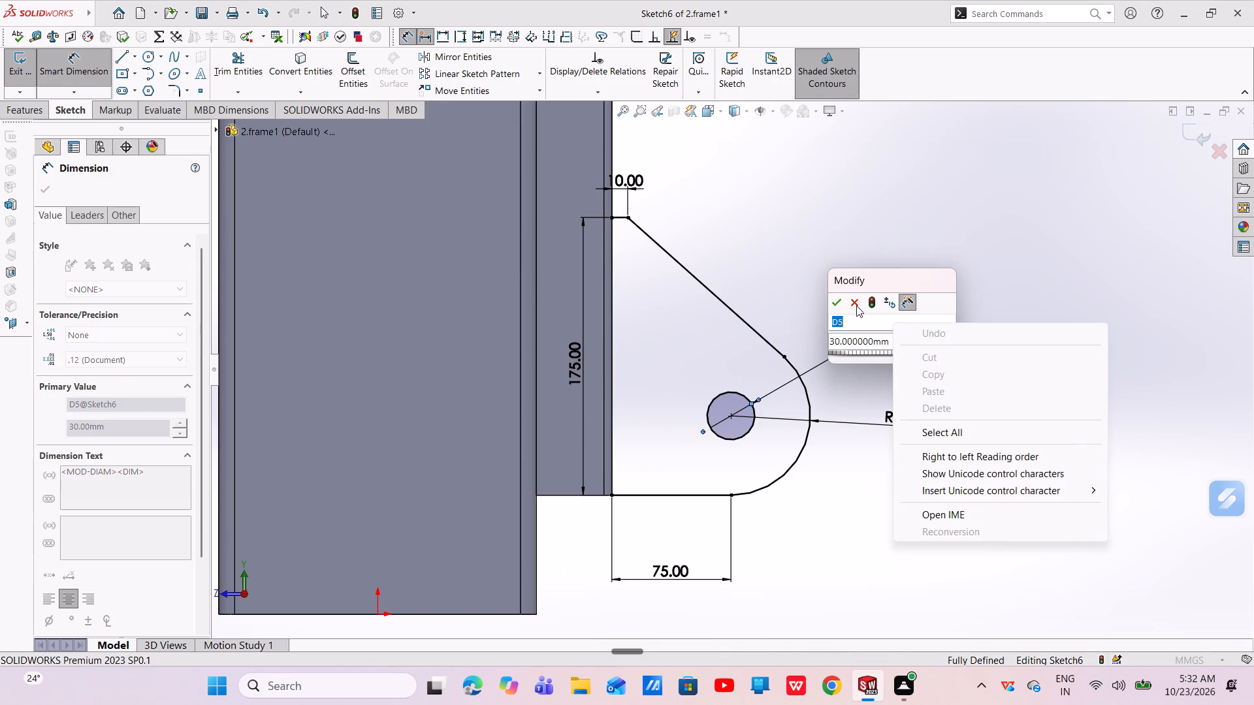
left_click(837, 304)
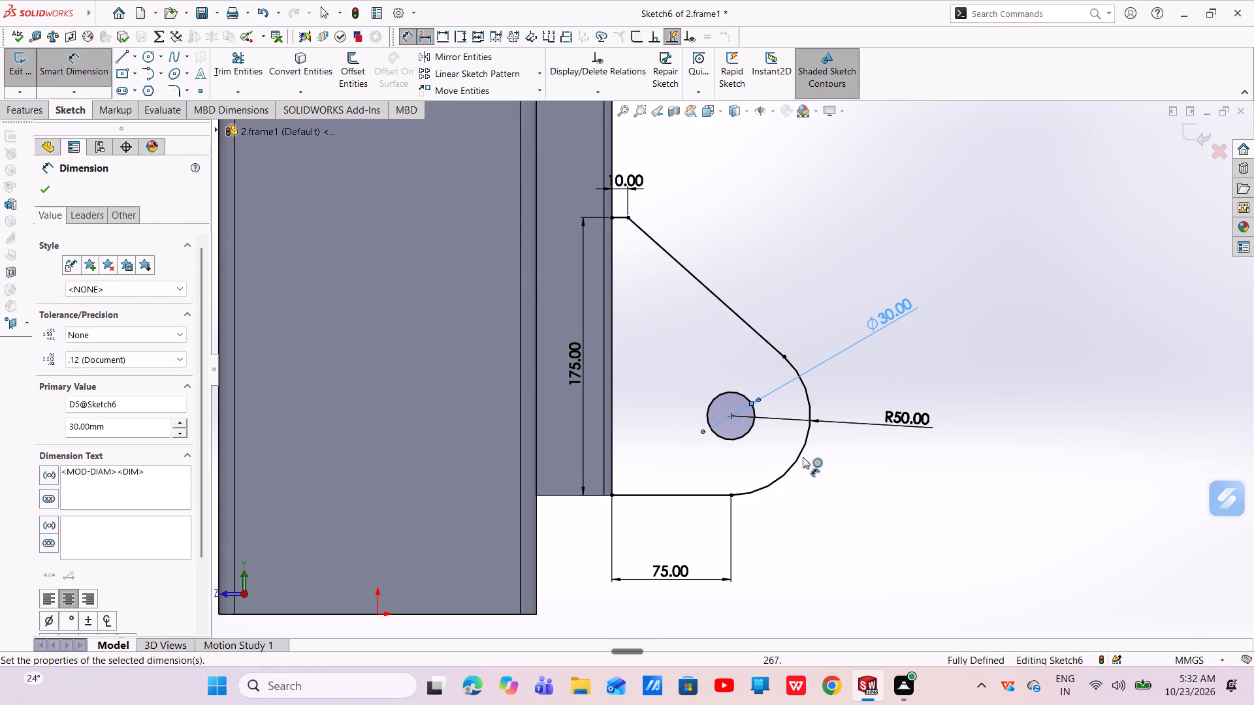
key("Escape")
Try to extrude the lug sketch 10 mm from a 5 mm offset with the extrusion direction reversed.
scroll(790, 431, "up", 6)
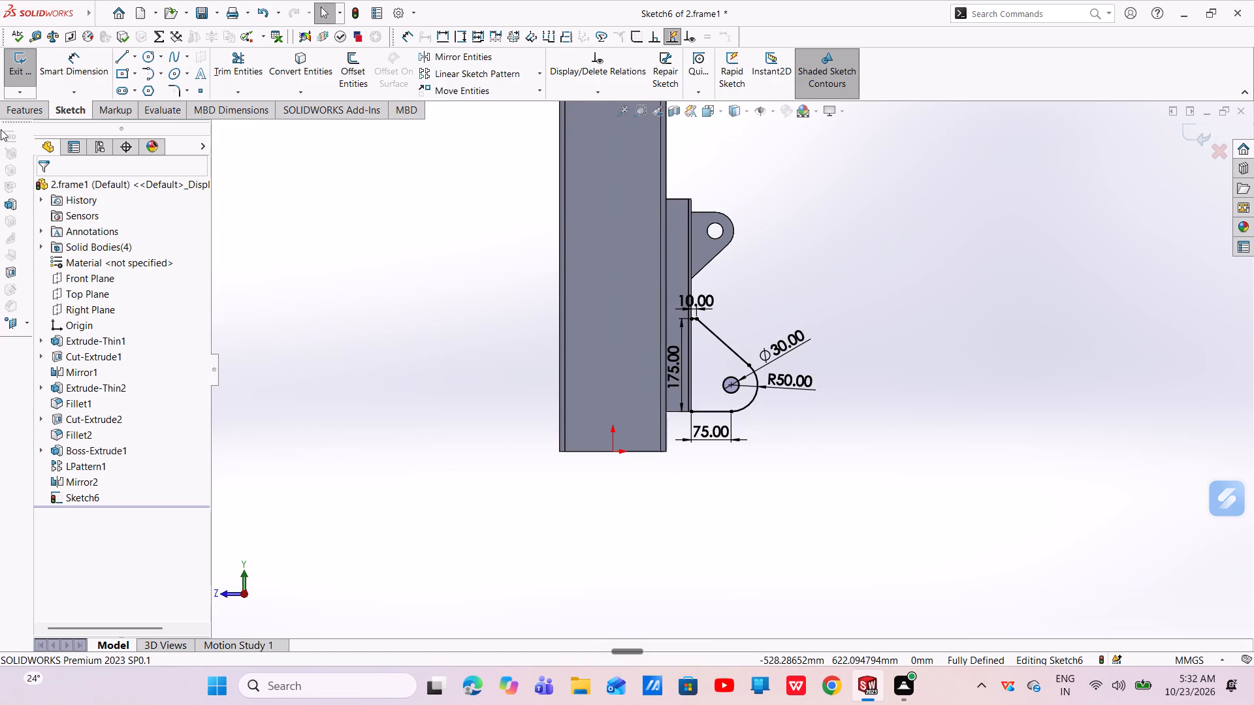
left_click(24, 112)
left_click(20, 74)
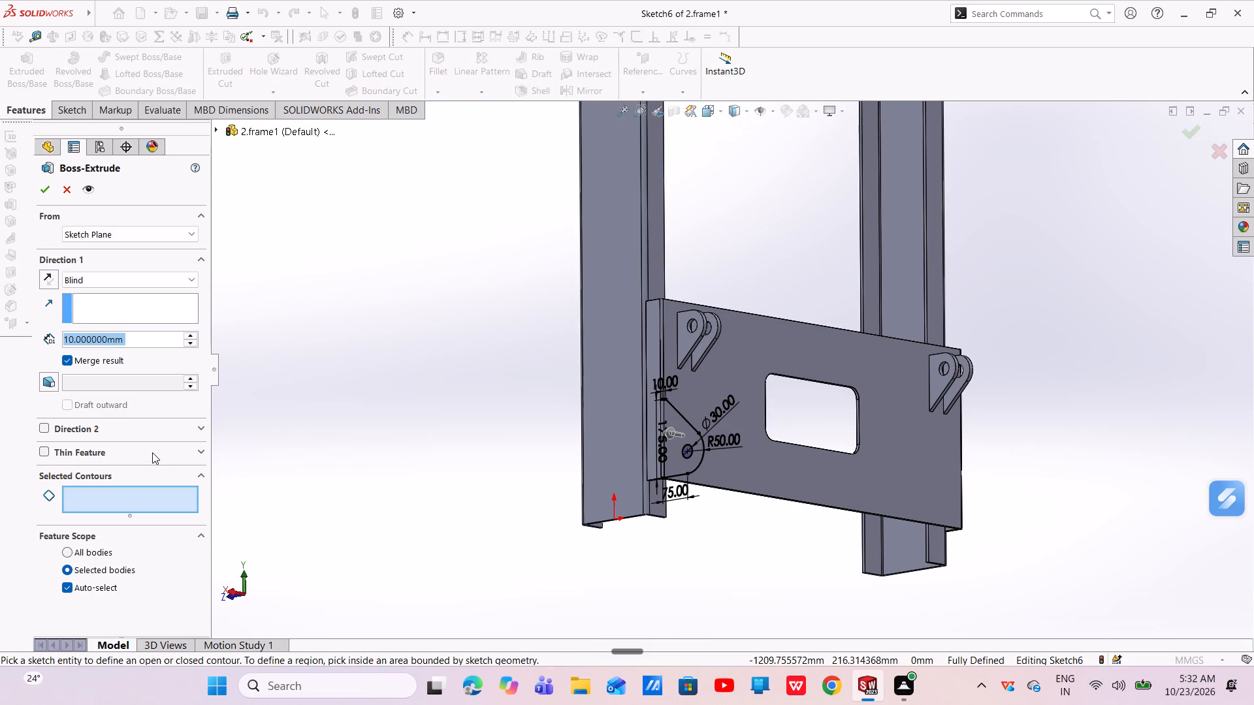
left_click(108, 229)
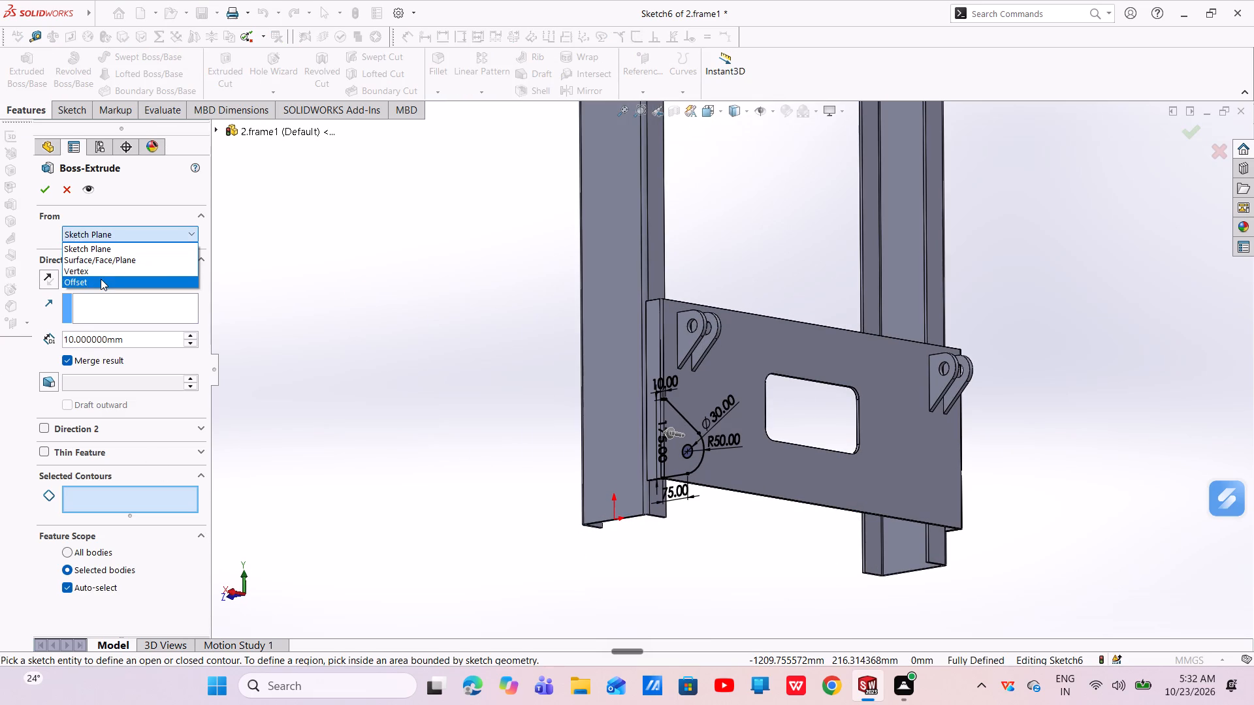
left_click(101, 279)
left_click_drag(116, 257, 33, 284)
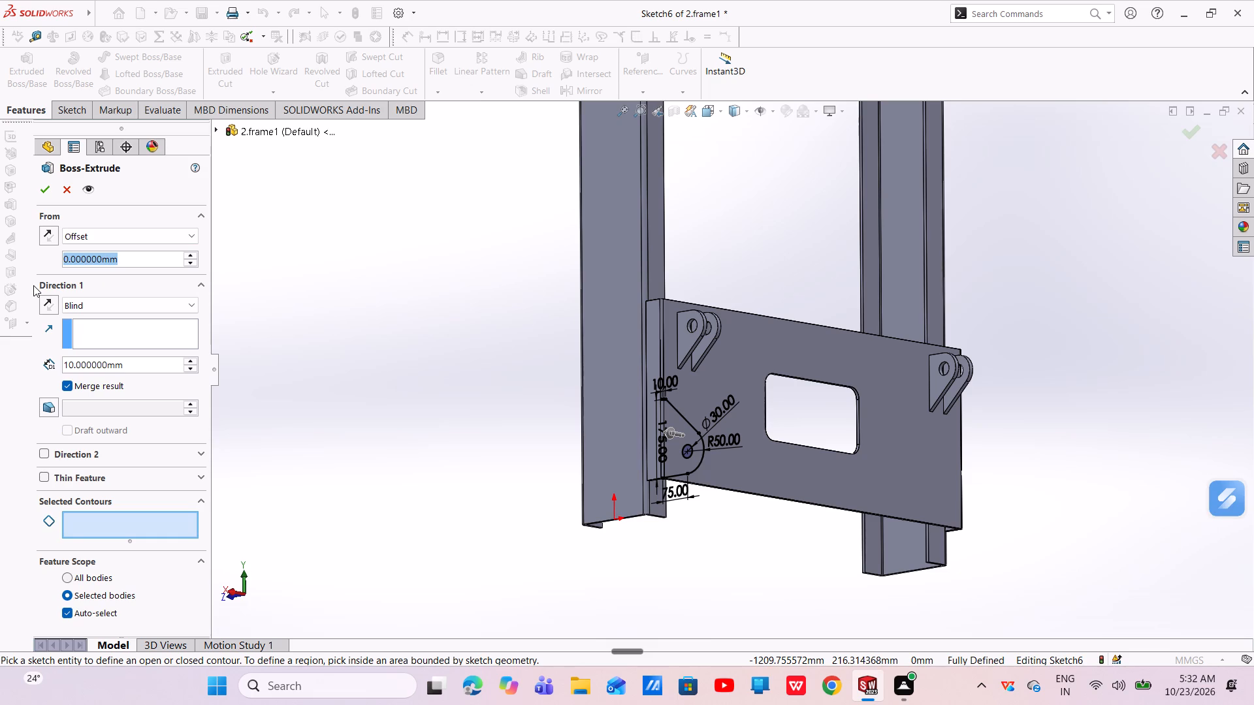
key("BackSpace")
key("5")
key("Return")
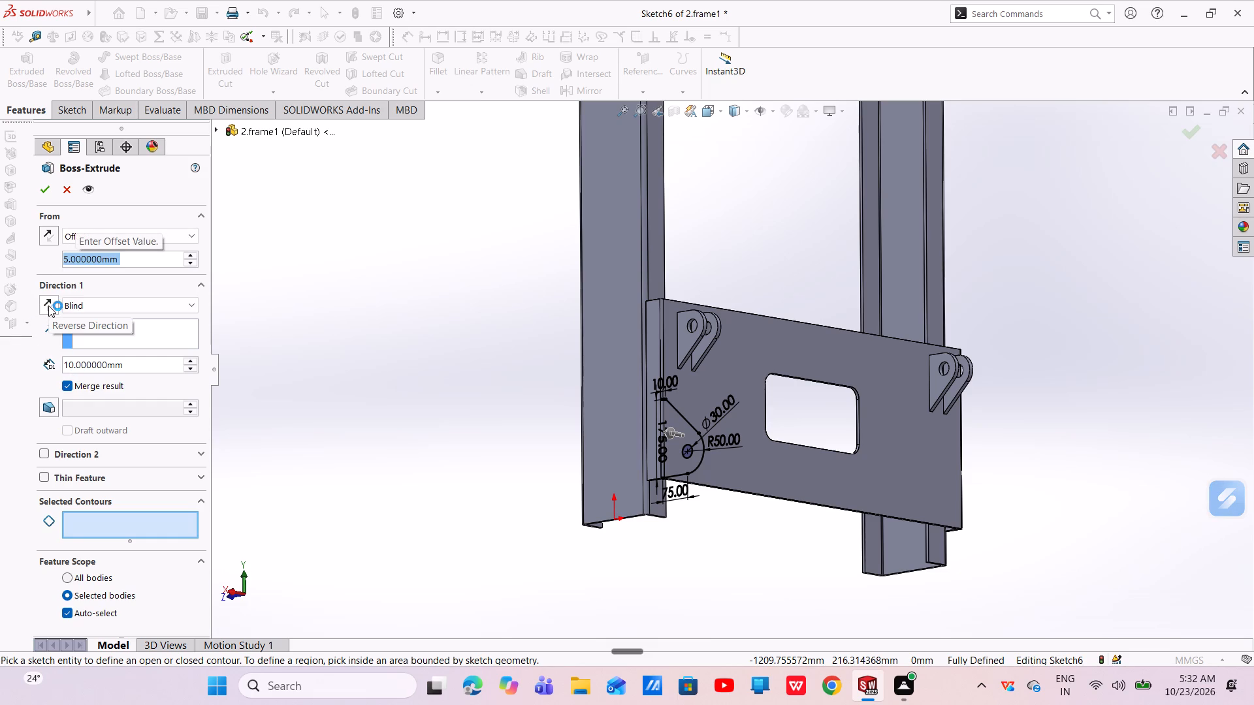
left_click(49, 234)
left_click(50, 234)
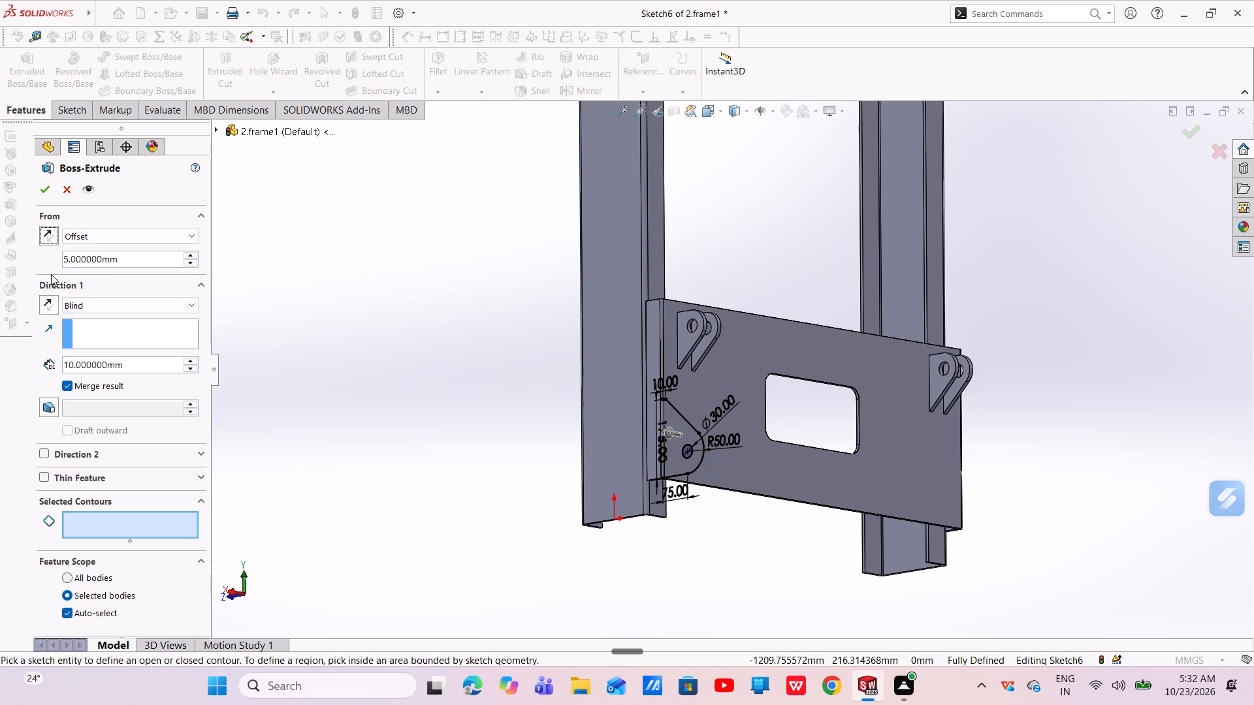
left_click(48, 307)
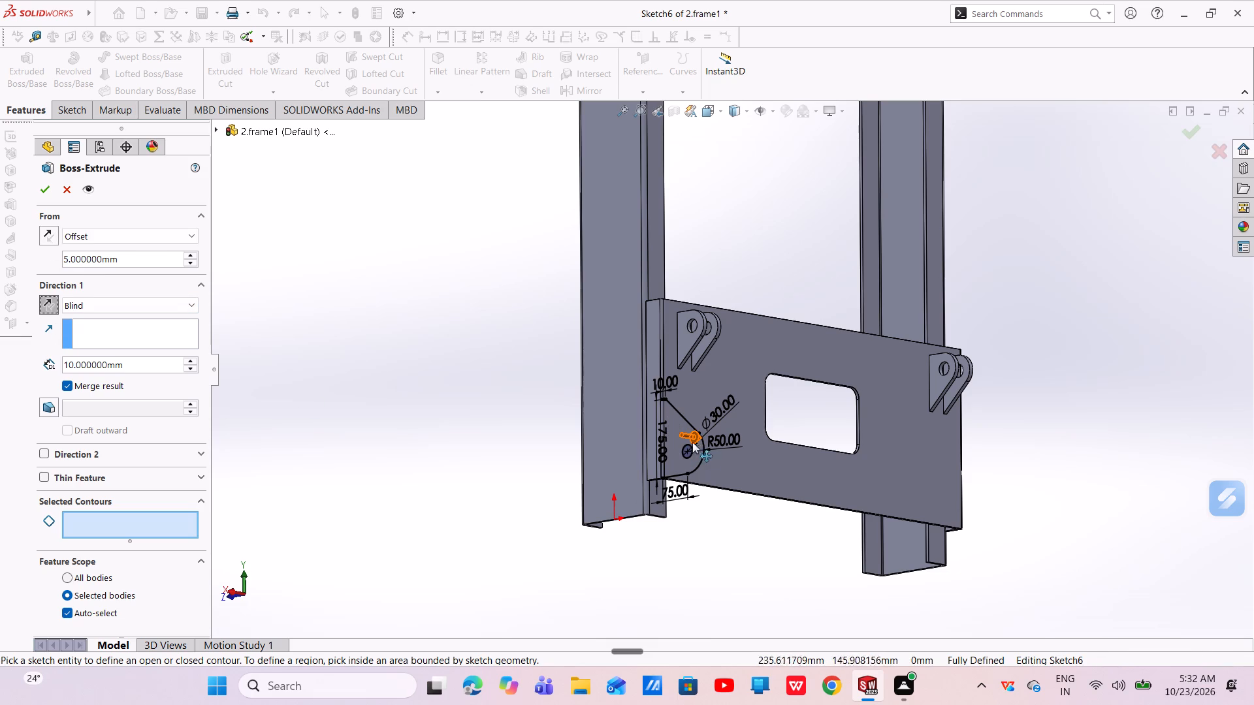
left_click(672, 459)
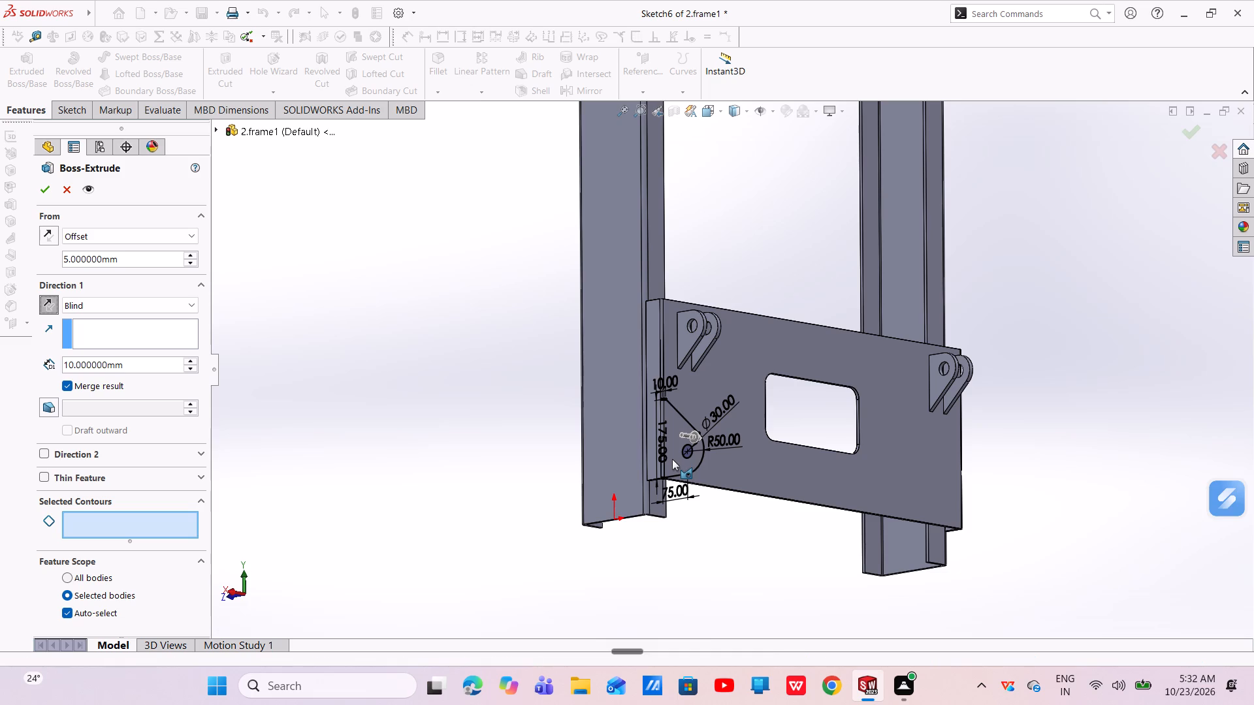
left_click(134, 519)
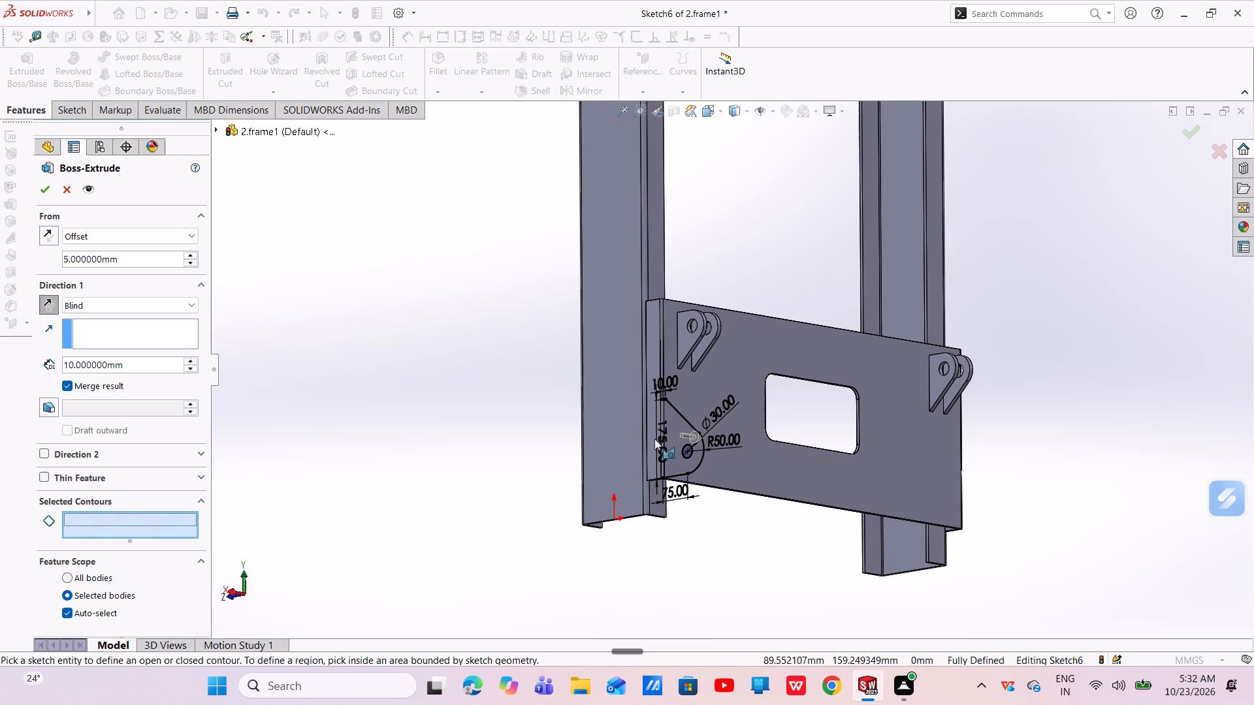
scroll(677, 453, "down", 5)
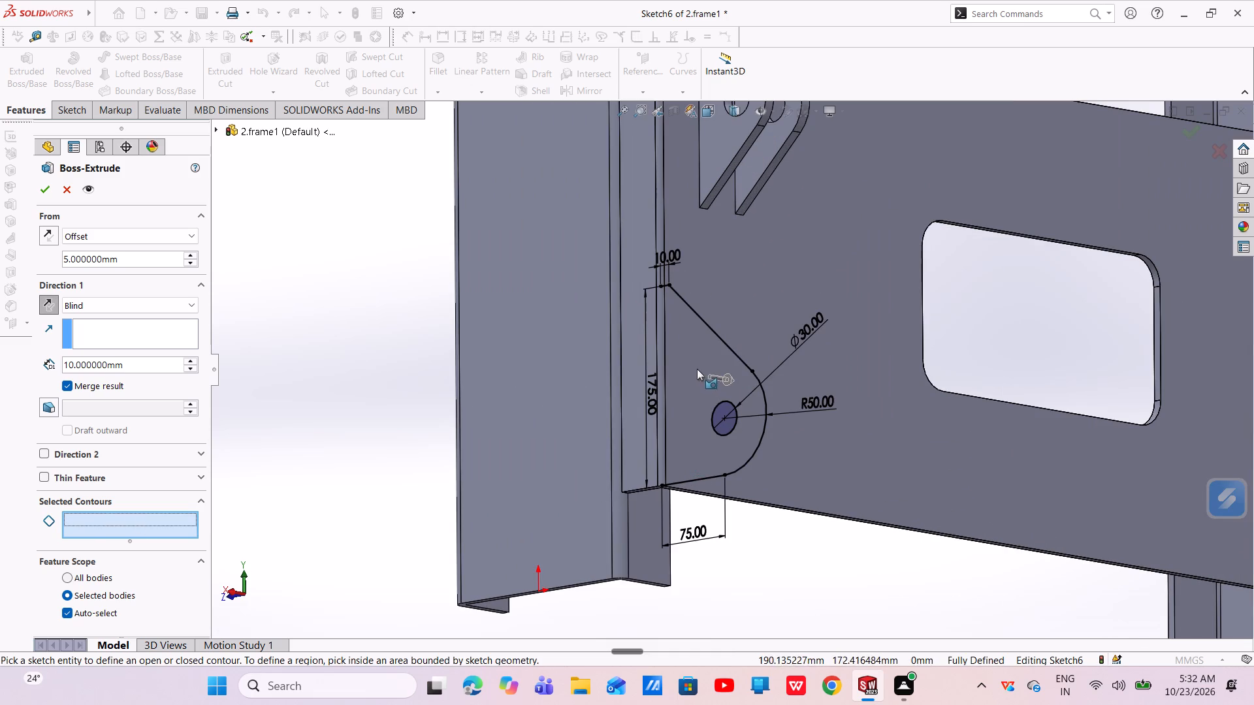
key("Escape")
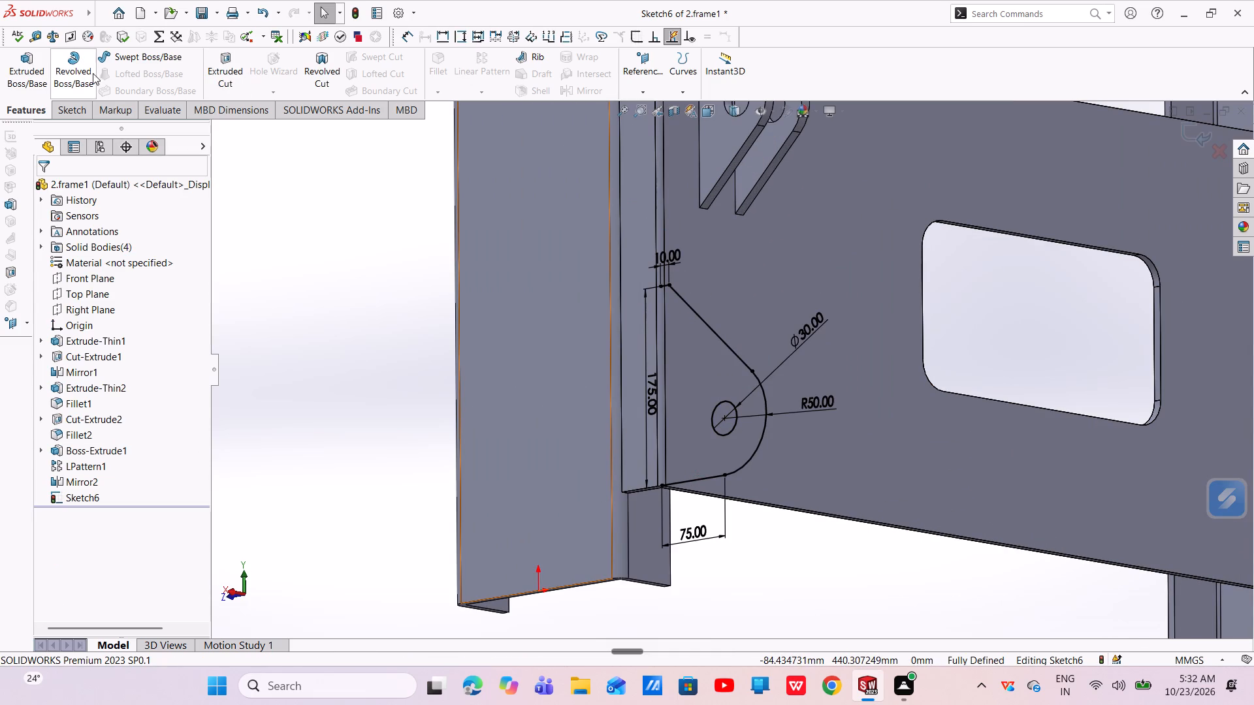
Draw a 175 mm vertical line along the plate edge between the lug profile's open ends to close it.
left_click(76, 117)
left_click(119, 59)
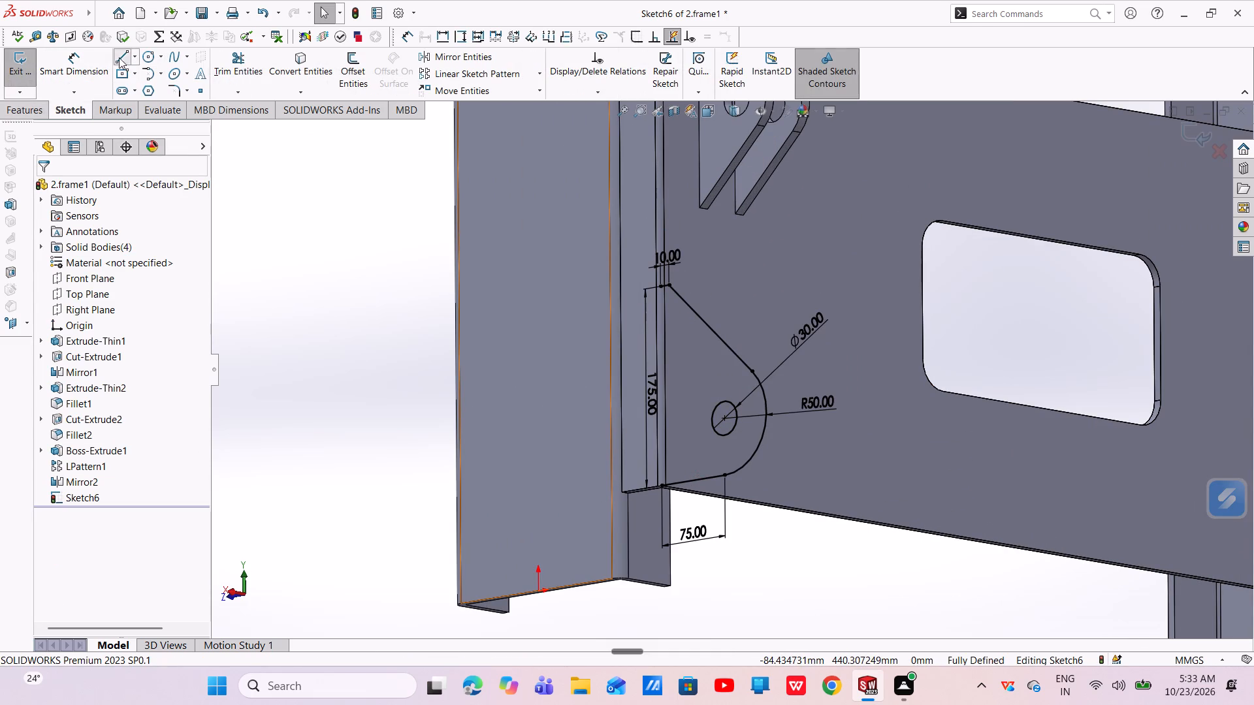
left_click(660, 287)
left_click(662, 483)
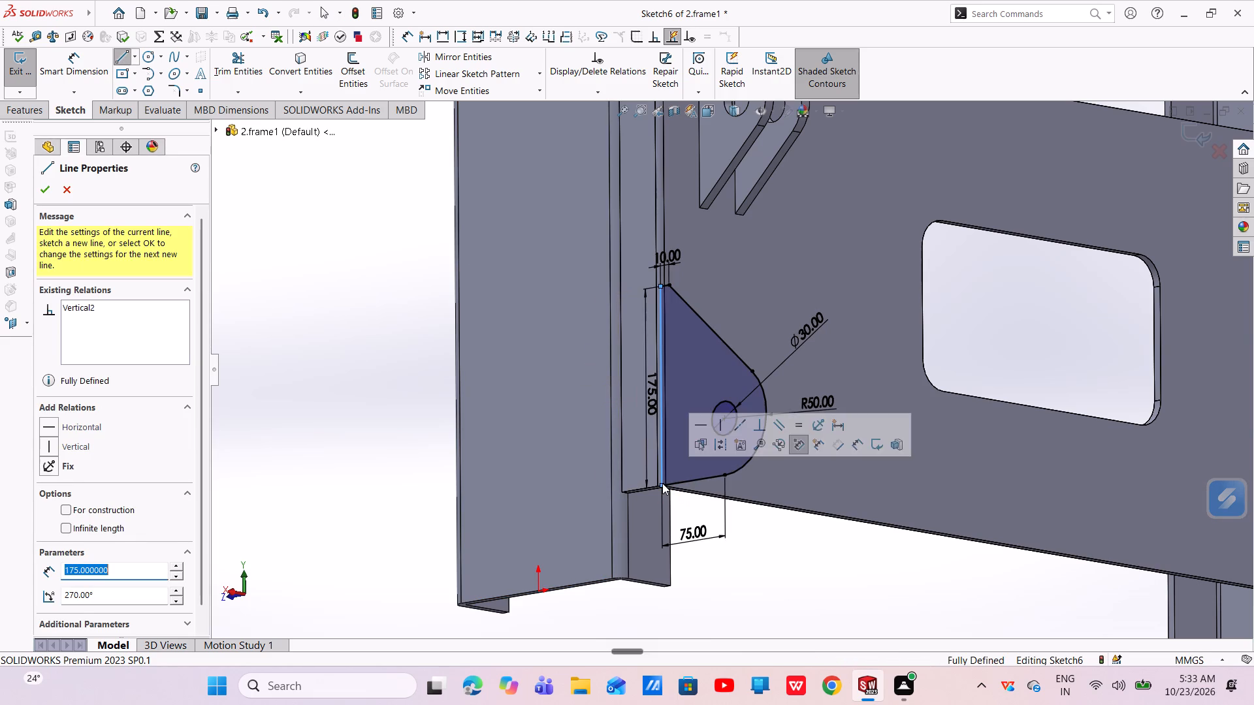
Set up a 10 mm blind Boss-Extrude of the closed lug profile, starting from a reversed 5 mm offset.
right_click(662, 482)
left_click(684, 491)
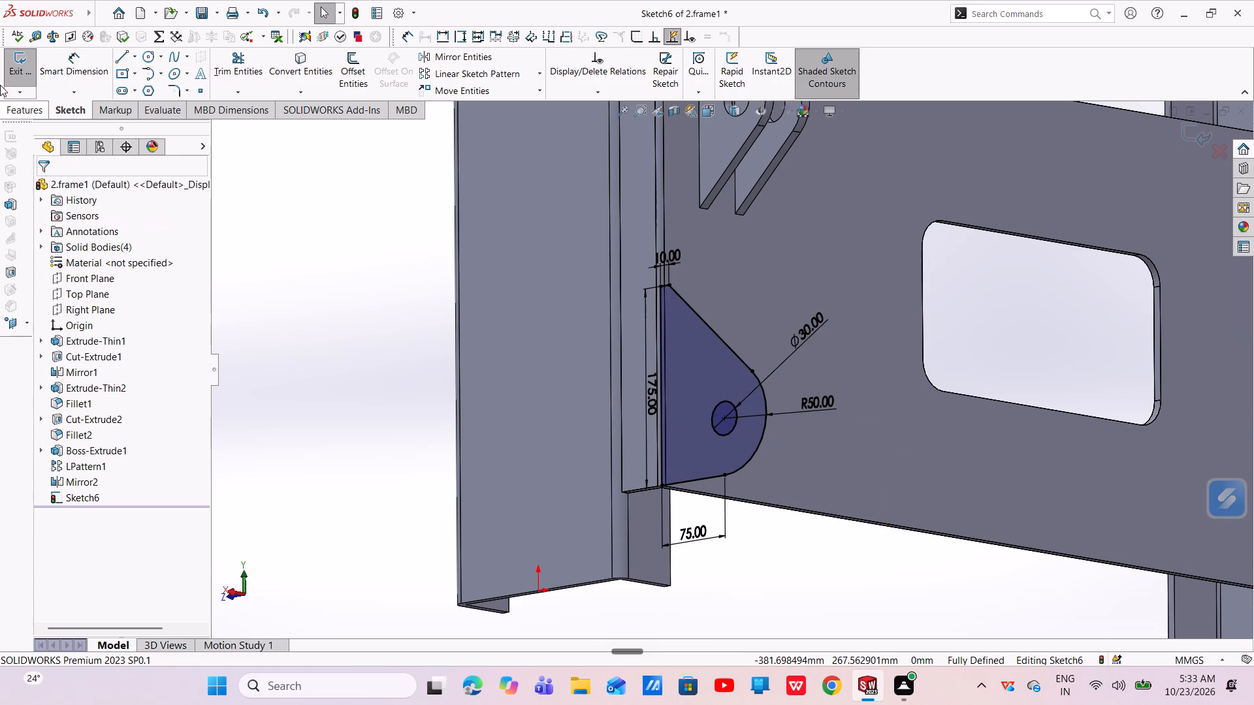
left_click(19, 106)
left_click(13, 67)
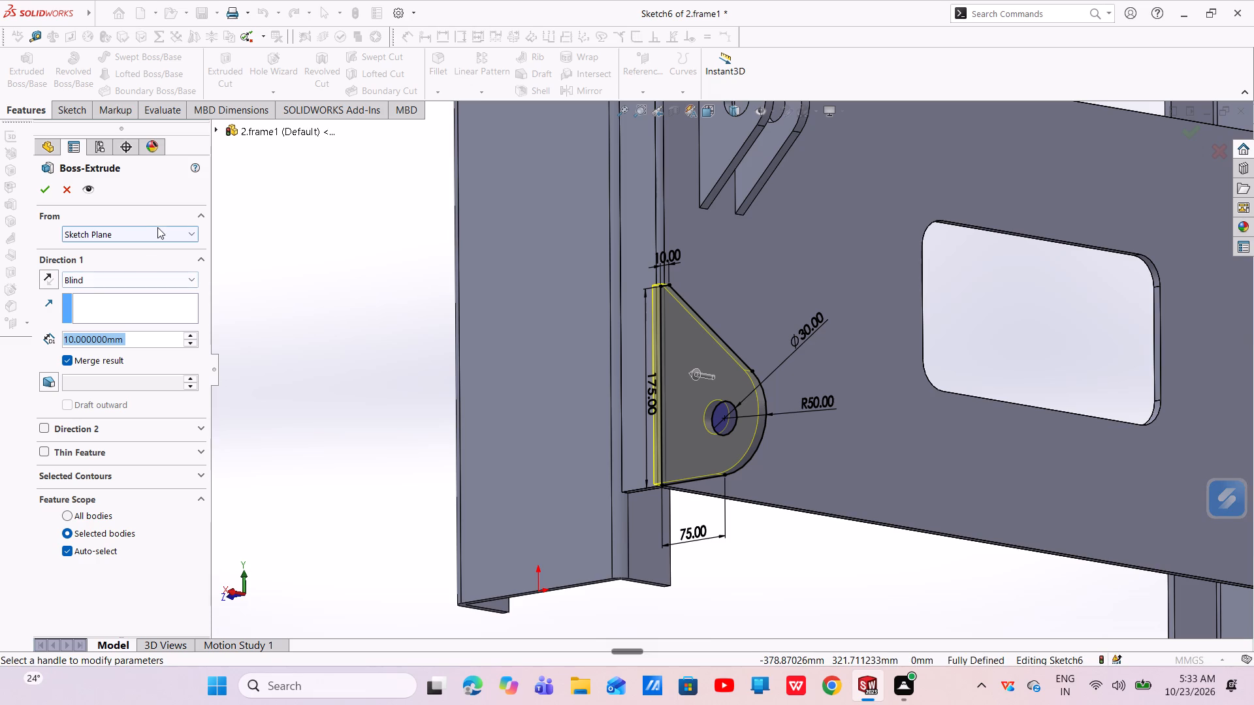
left_click(160, 234)
left_click(93, 282)
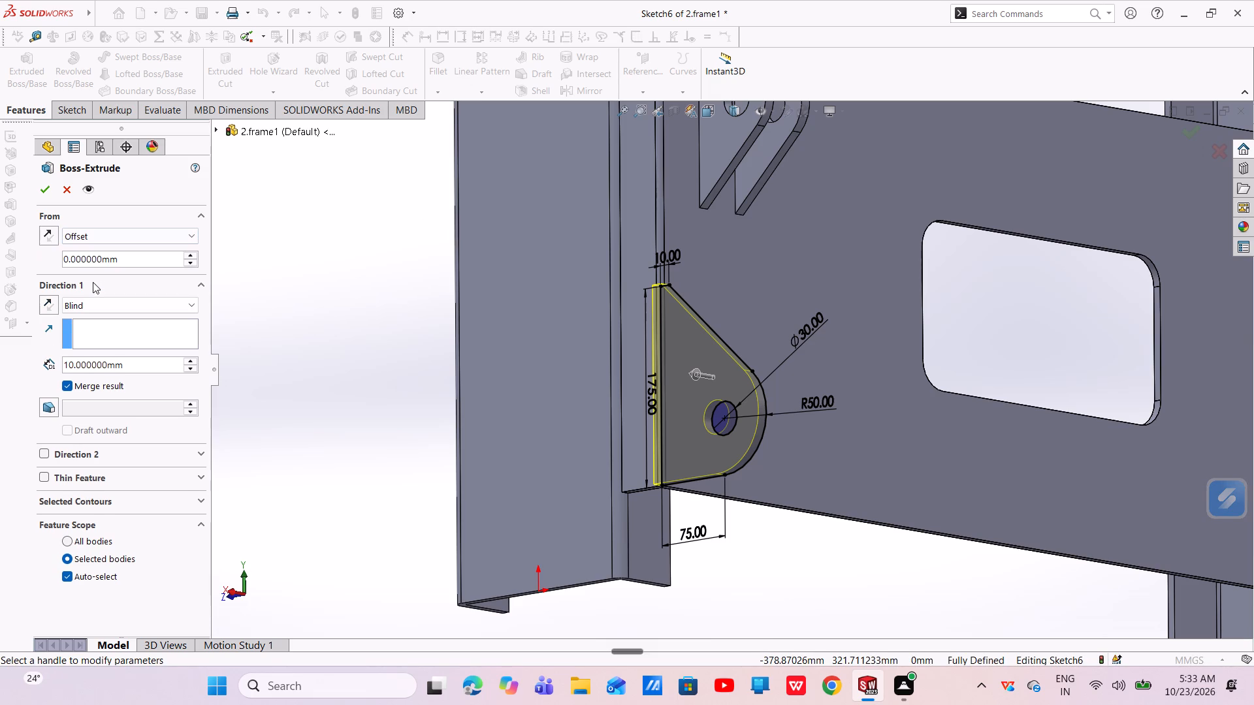
left_click_drag(125, 257, 44, 278)
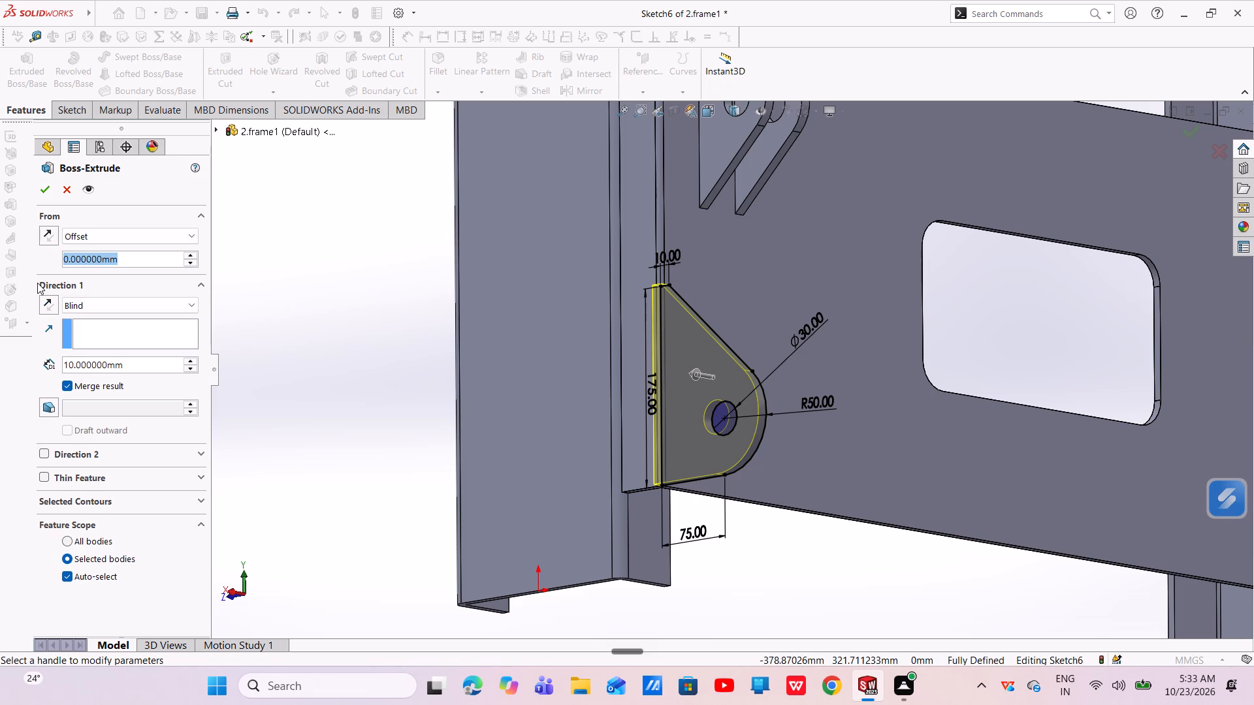
key("BackSpace")
key("5")
key("Return")
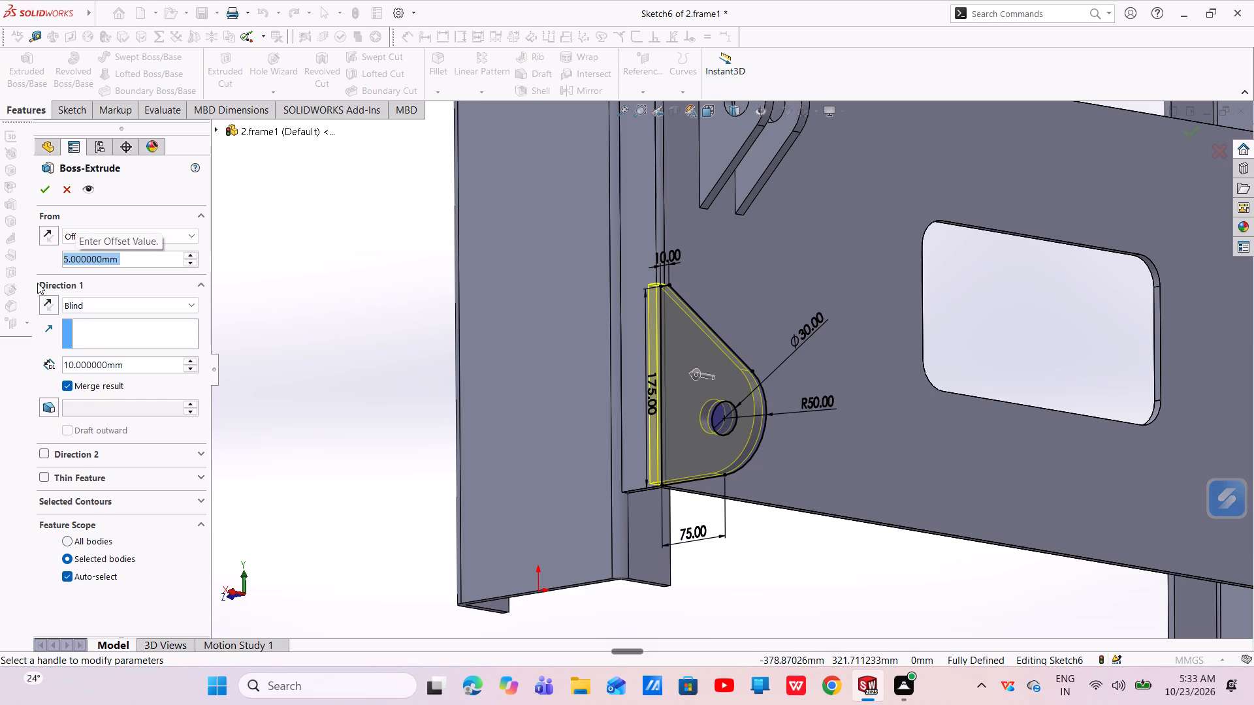
left_click(47, 234)
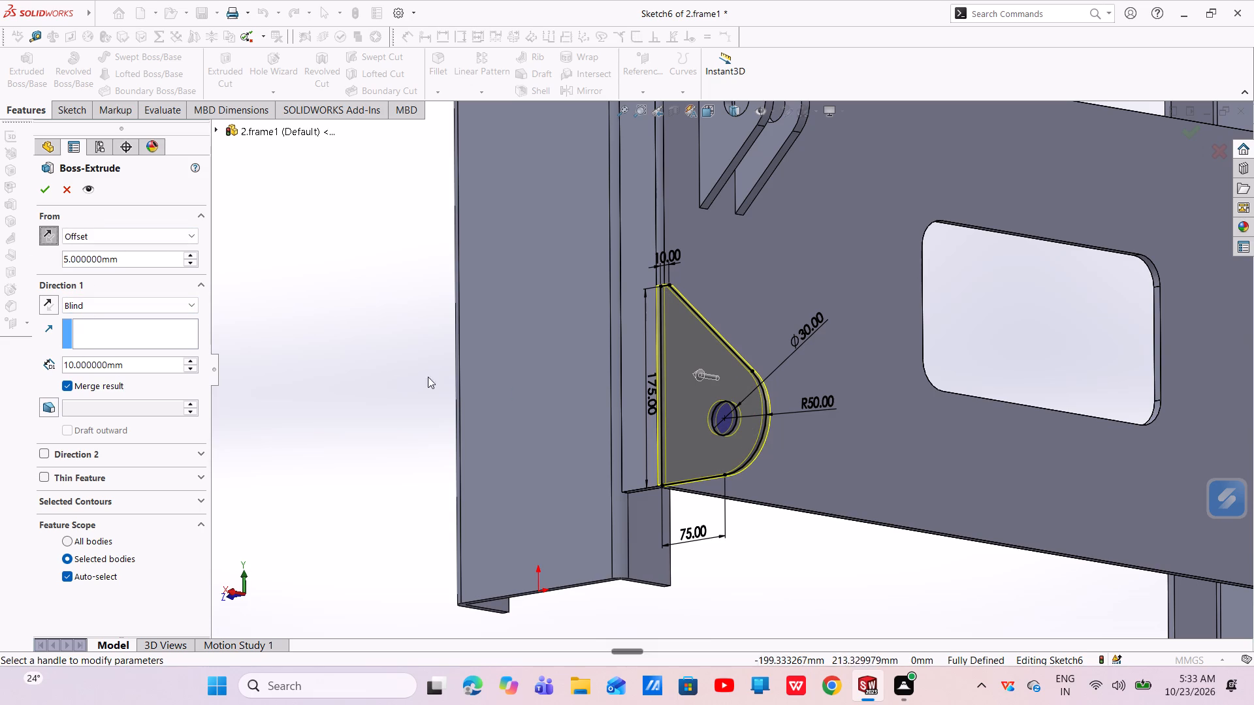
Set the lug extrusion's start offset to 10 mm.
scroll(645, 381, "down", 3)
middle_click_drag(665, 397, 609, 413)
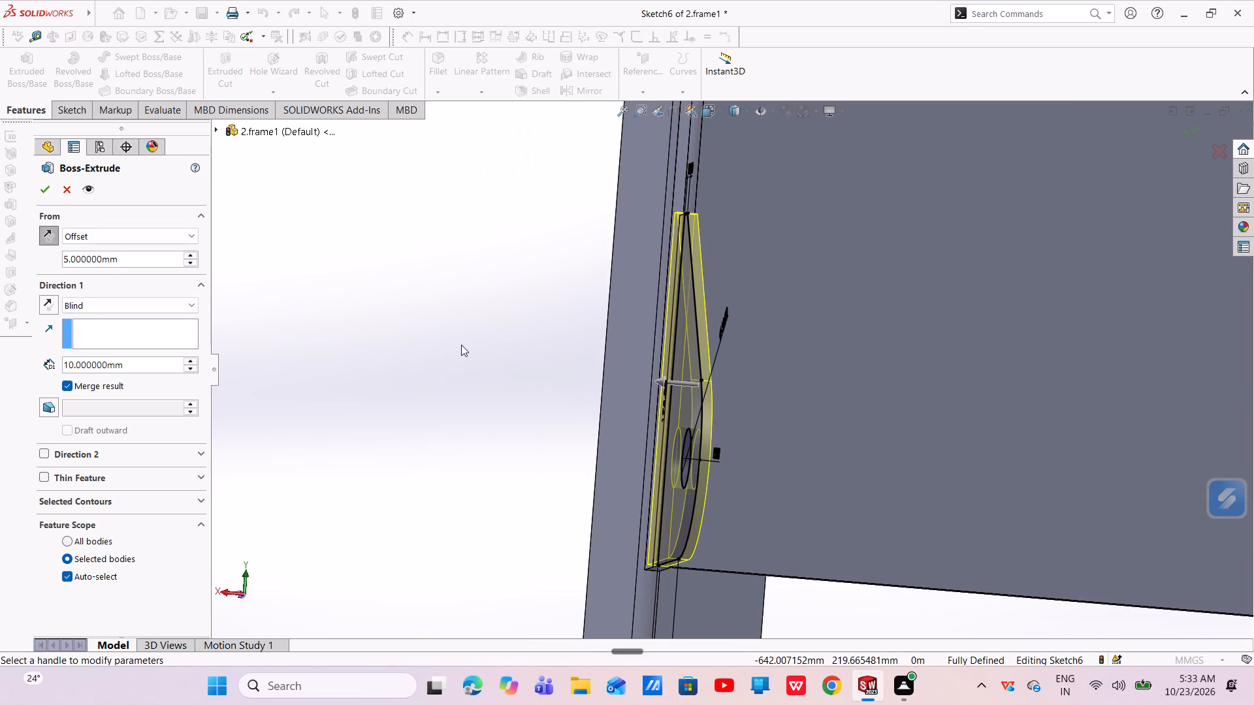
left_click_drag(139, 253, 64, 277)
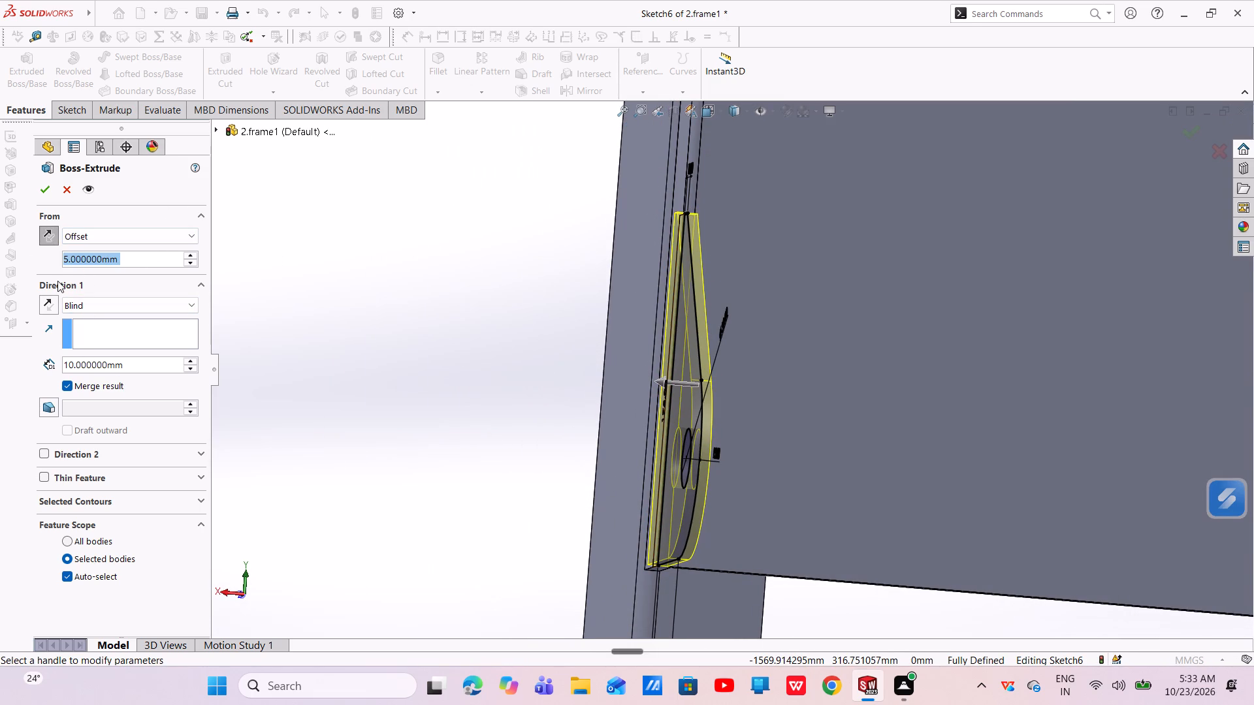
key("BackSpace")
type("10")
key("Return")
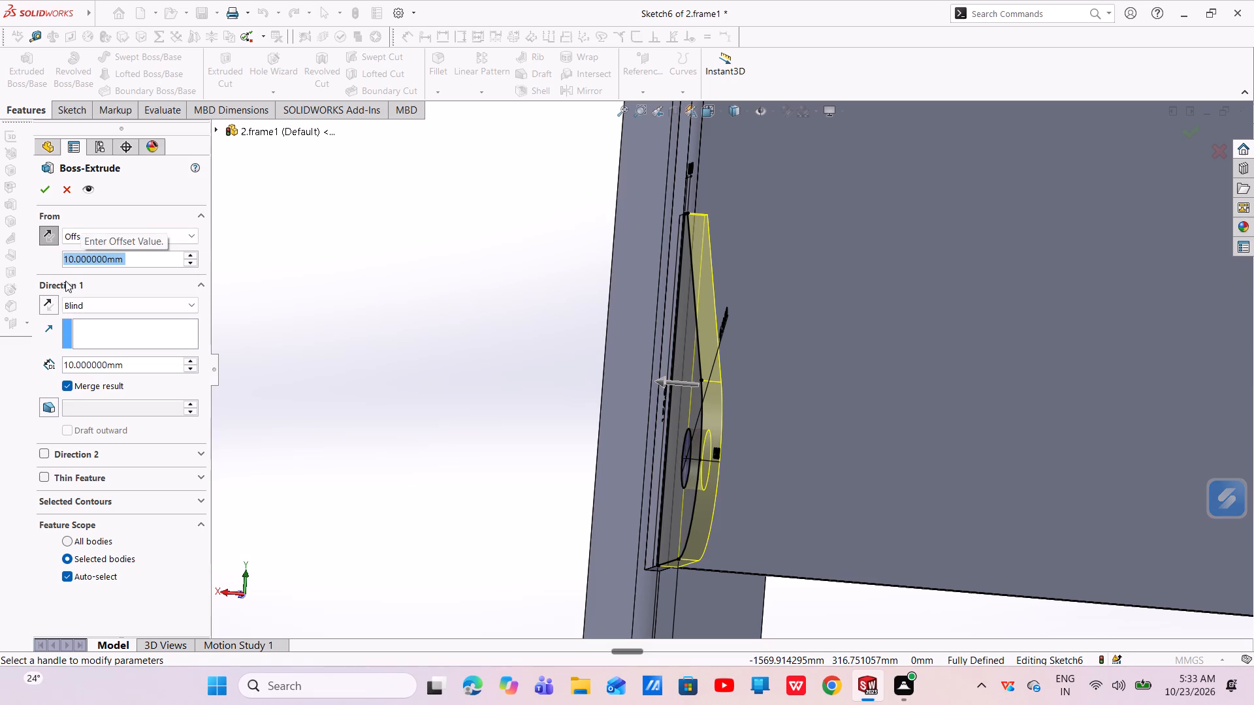
Reverse the lug's extrusion direction, set its start offset to 5 mm and complete the 10 mm extrusion.
left_click(51, 304)
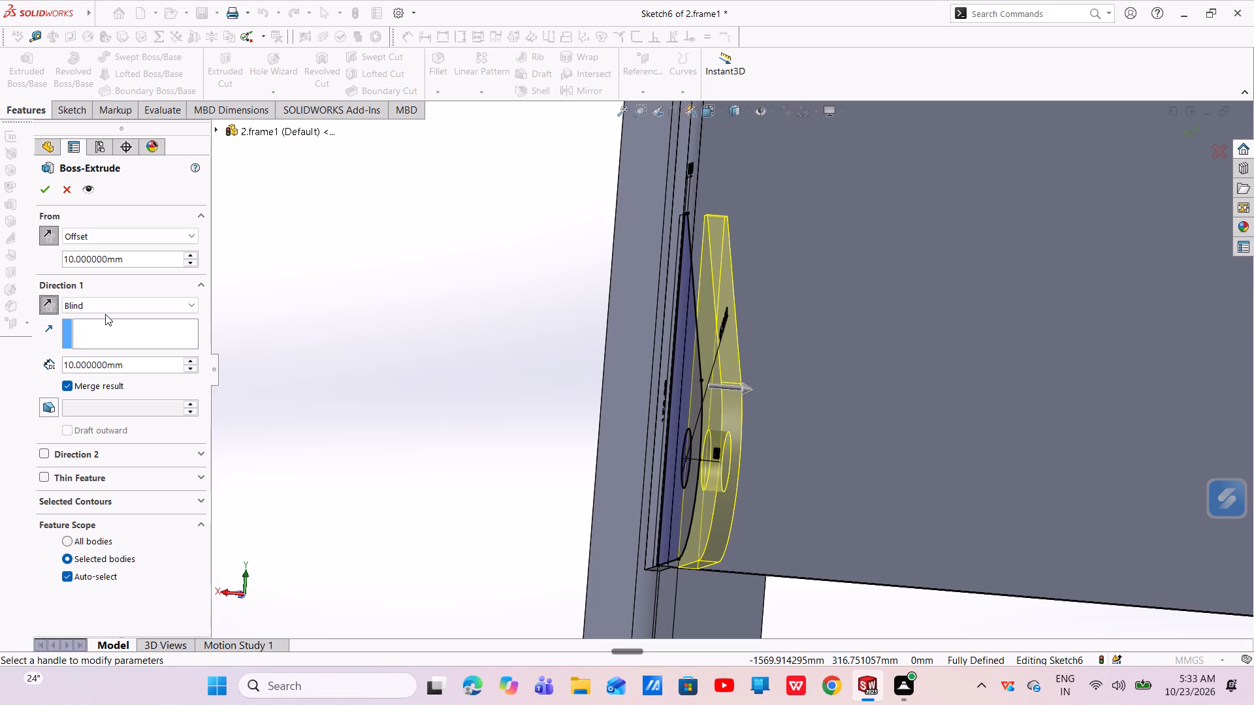
left_click_drag(125, 260, 82, 273)
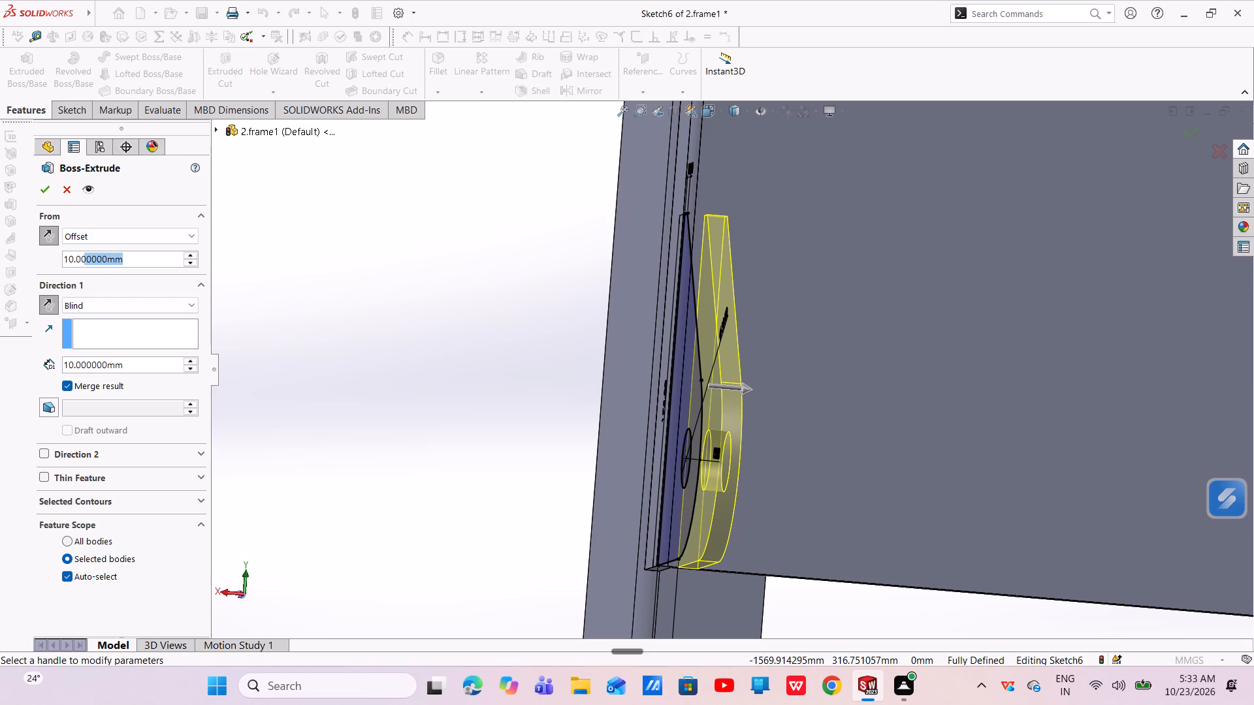
left_click_drag(82, 273, 59, 280)
key("BackSpace")
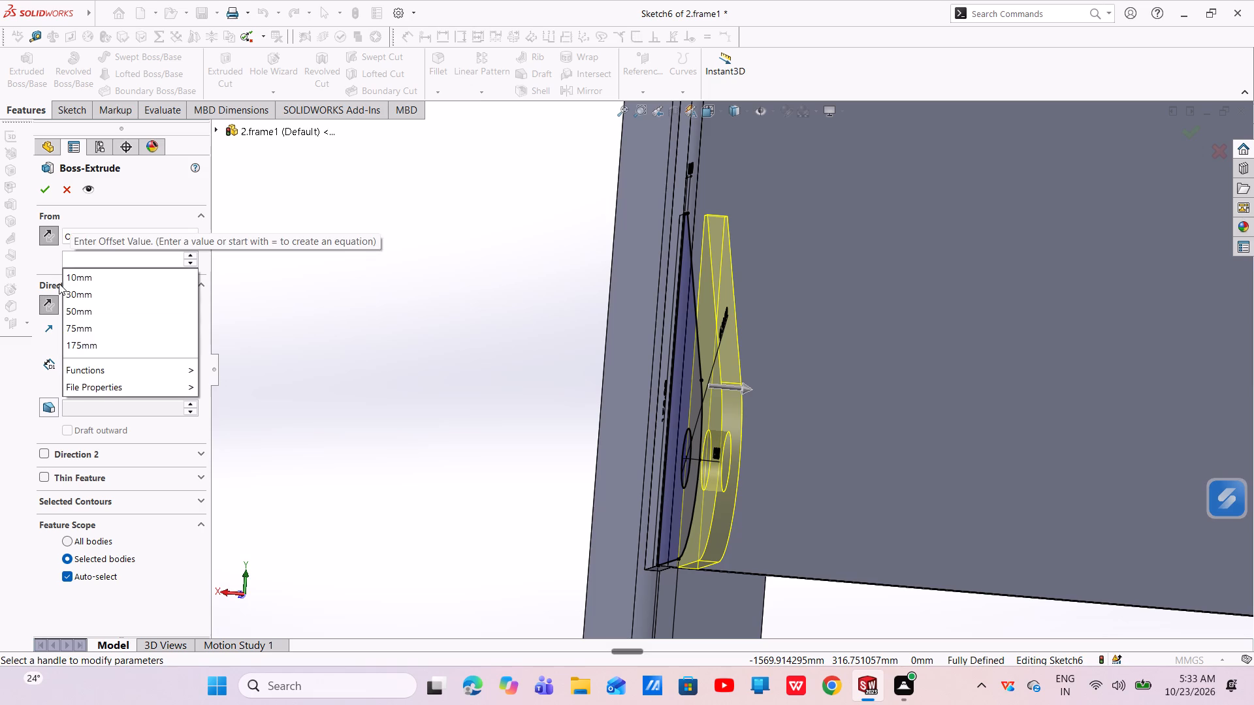
key("5")
key("Return")
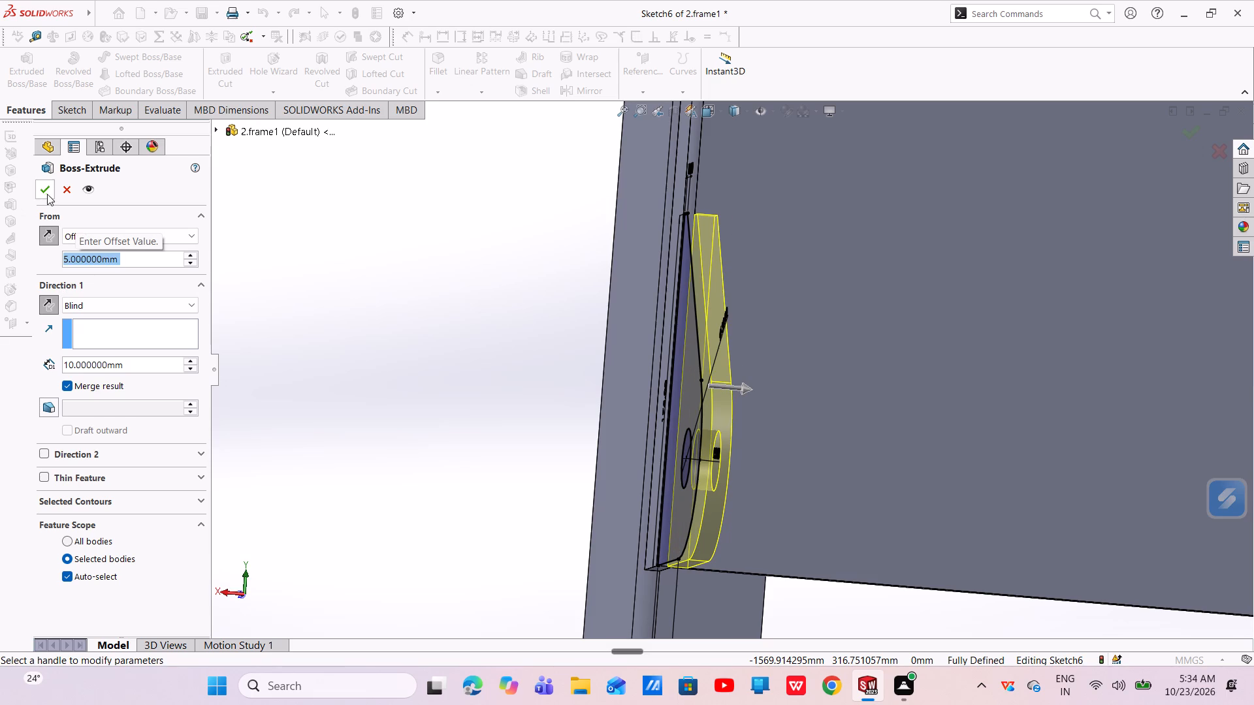
left_click(40, 189)
Mirror the extruded larger lug about the Right Plane to the plate's opposite side.
scroll(638, 325, "up", 1)
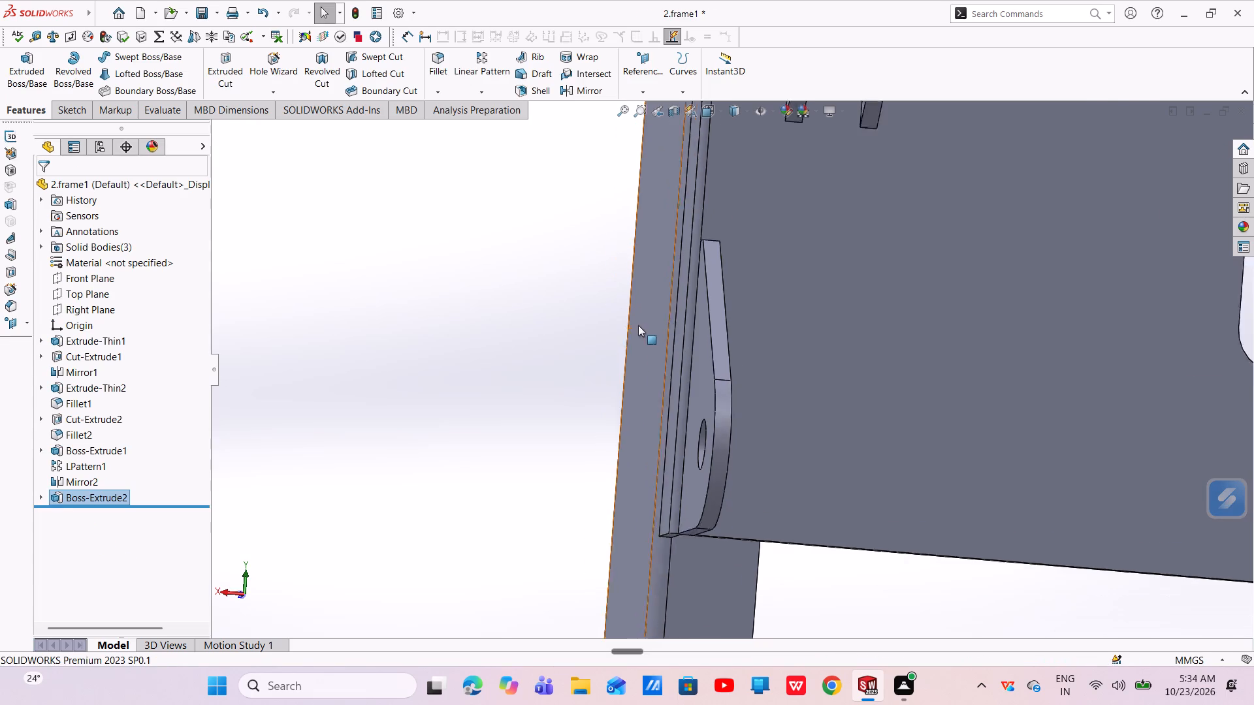
scroll(638, 325, "up", 3)
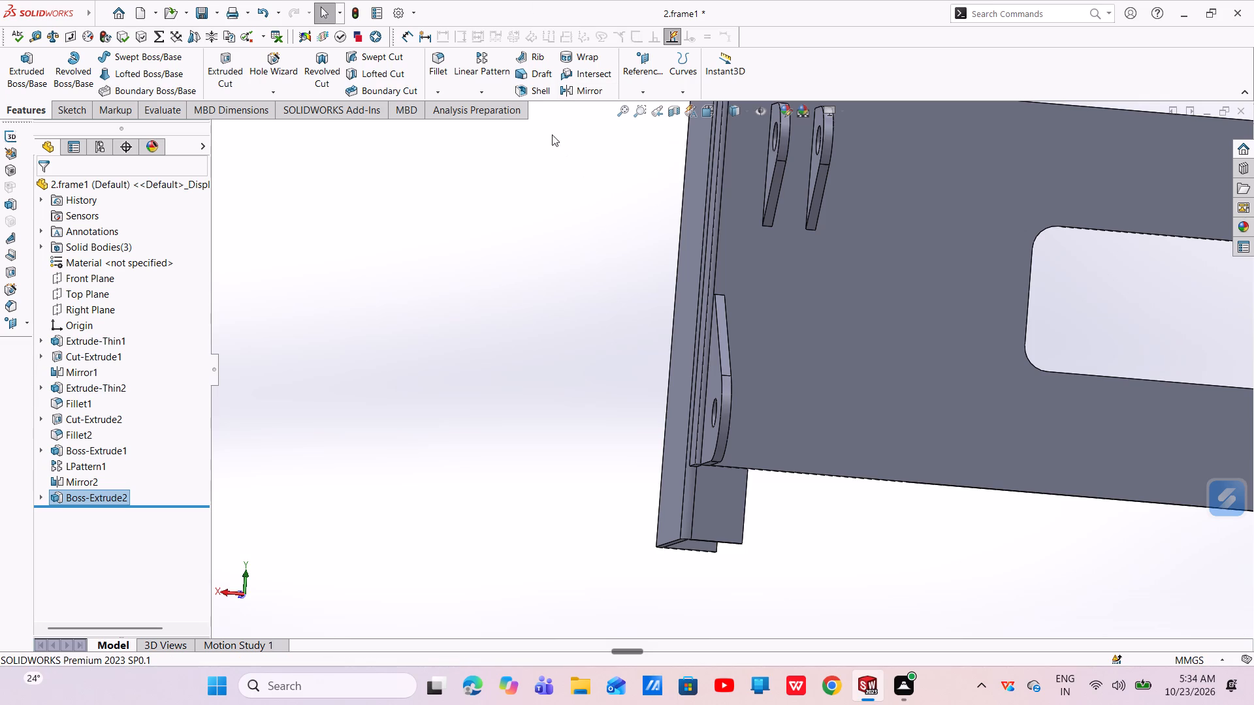
left_click(574, 92)
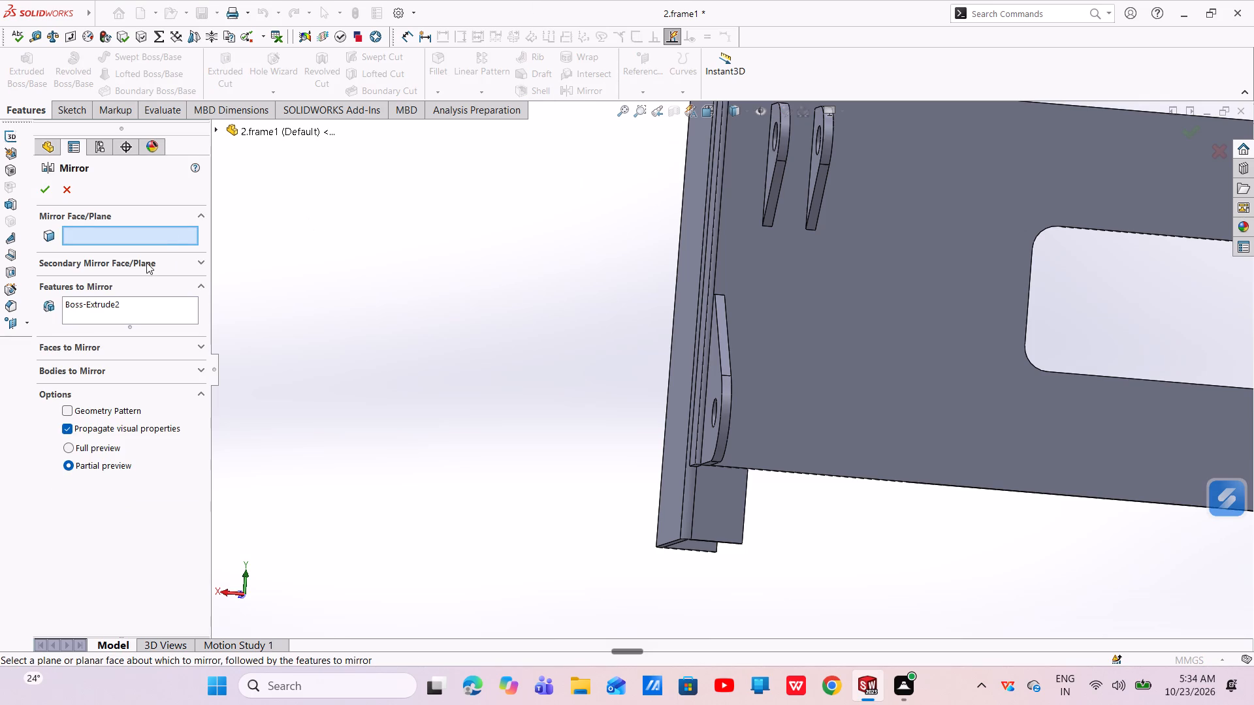
left_click(240, 134)
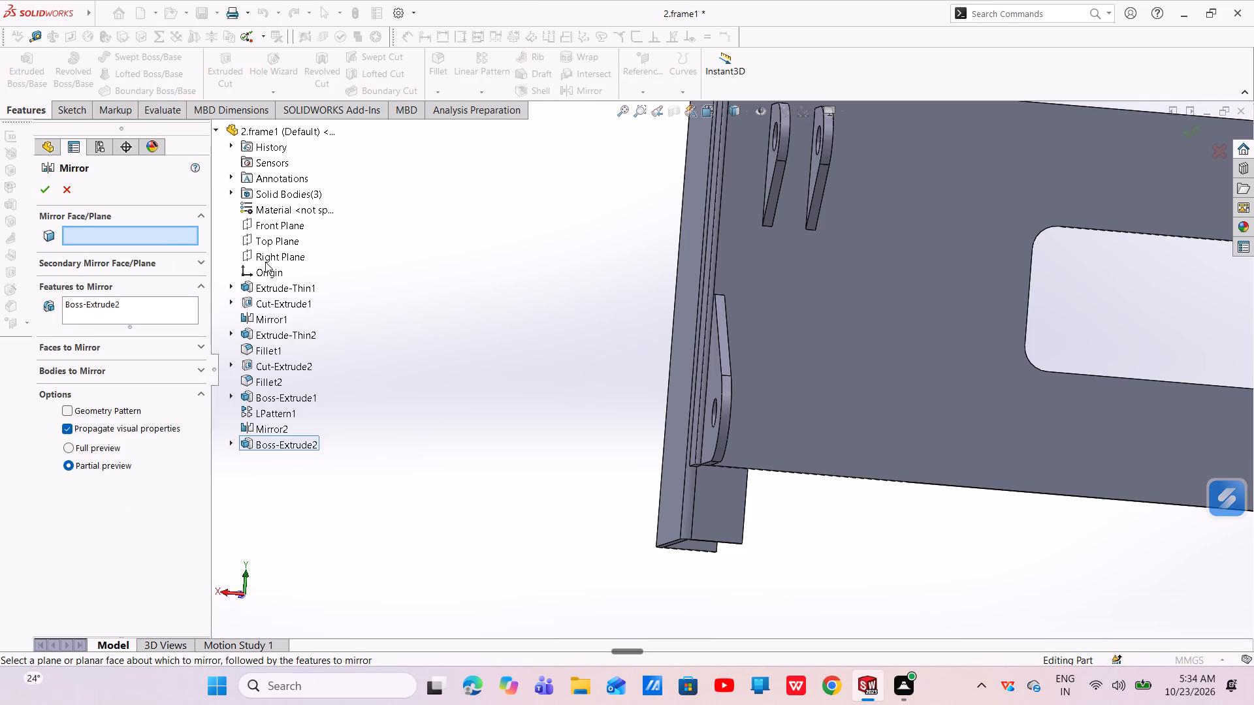
left_click(292, 255)
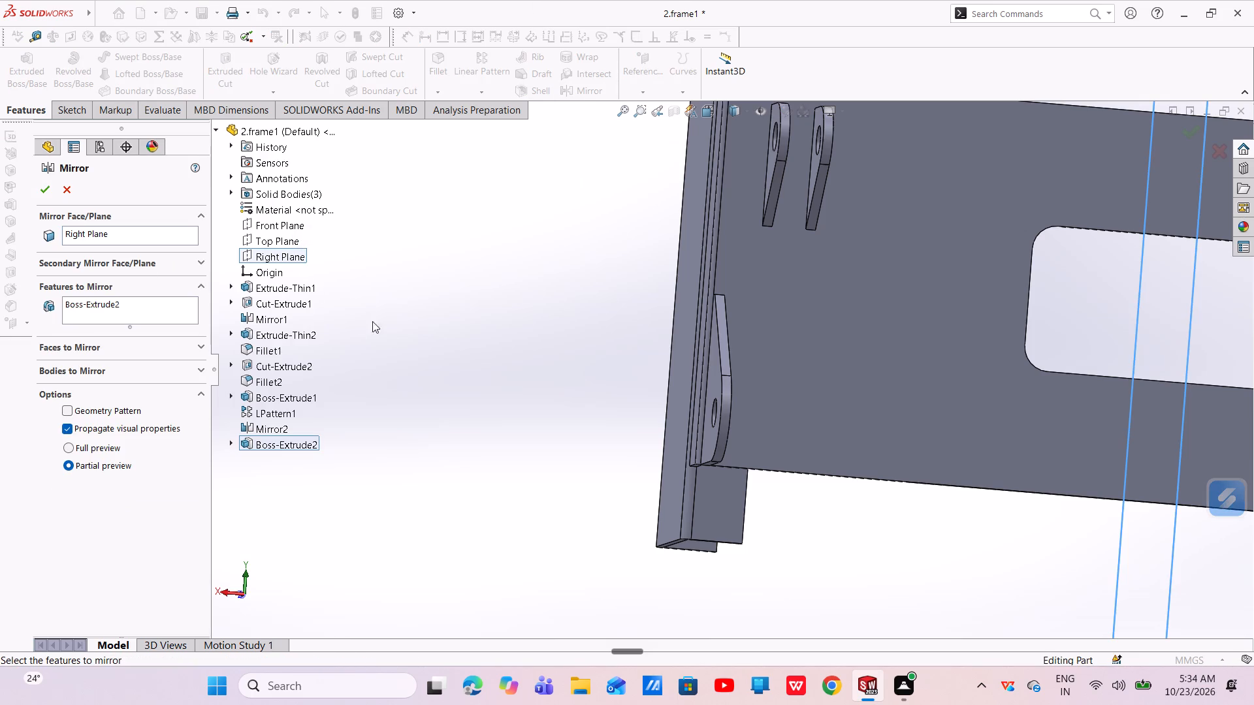
scroll(389, 332, "up", 4)
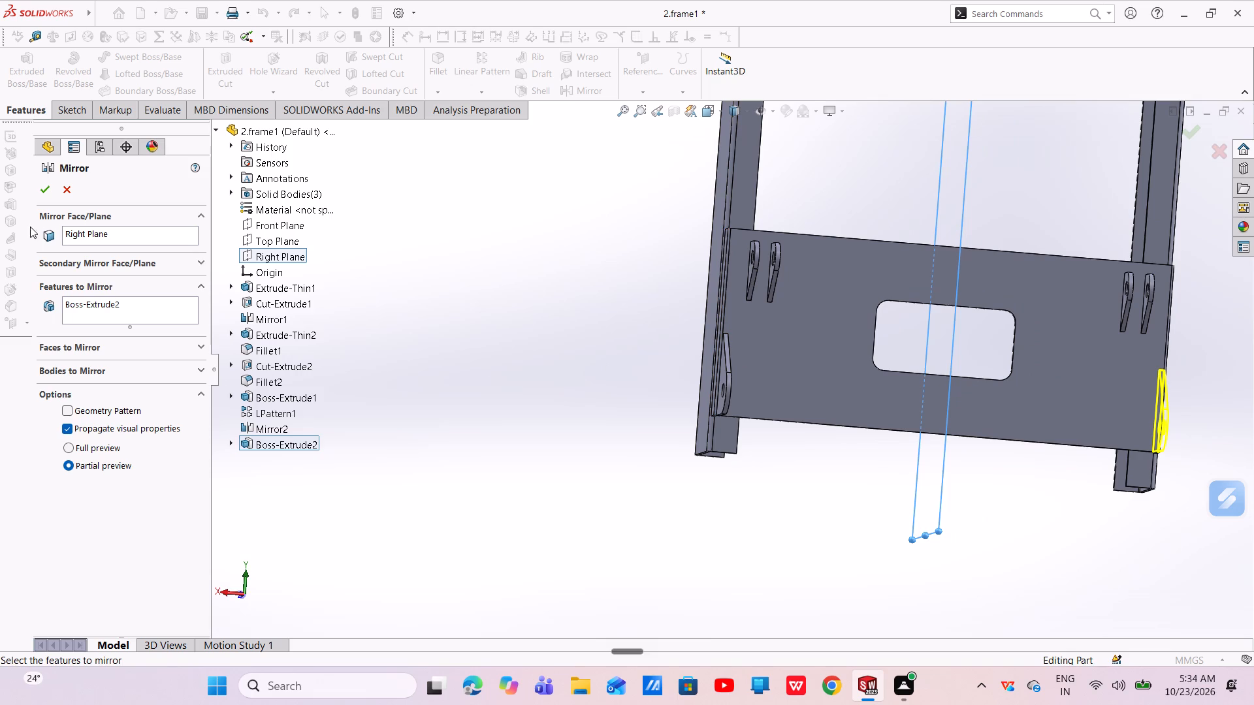
left_click(49, 191)
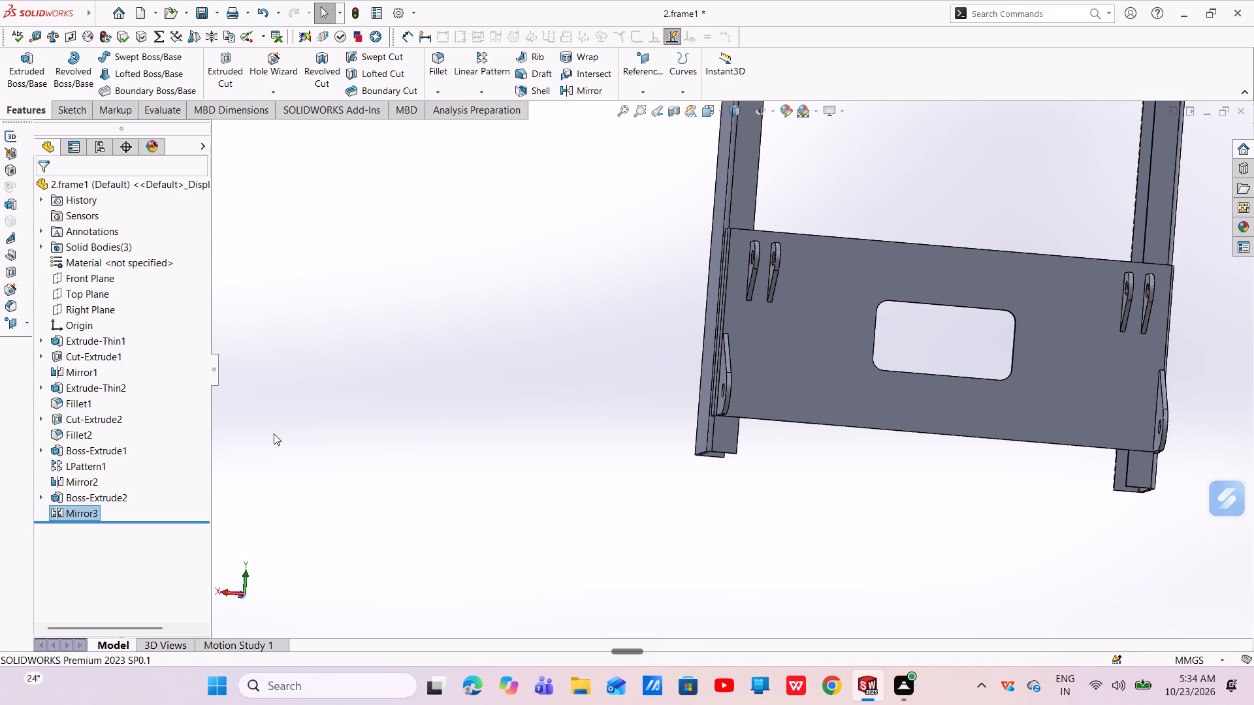
Save the 2.frame1 part.
key("ctrl+s")
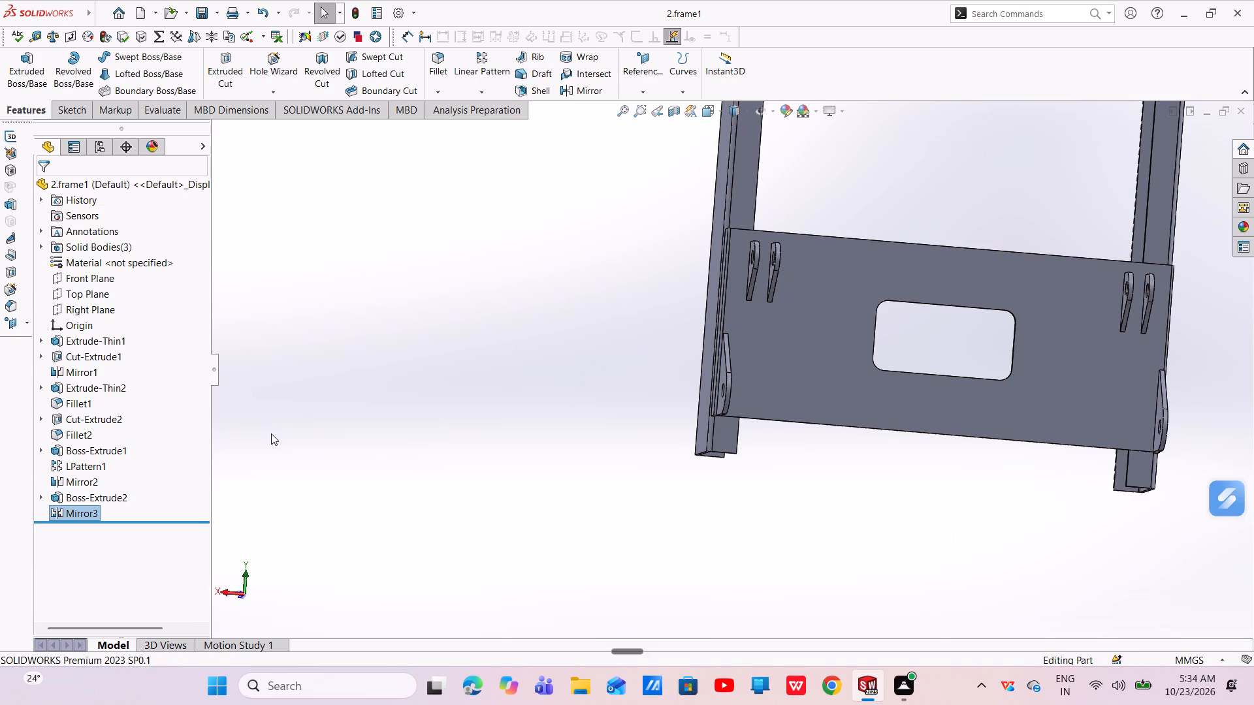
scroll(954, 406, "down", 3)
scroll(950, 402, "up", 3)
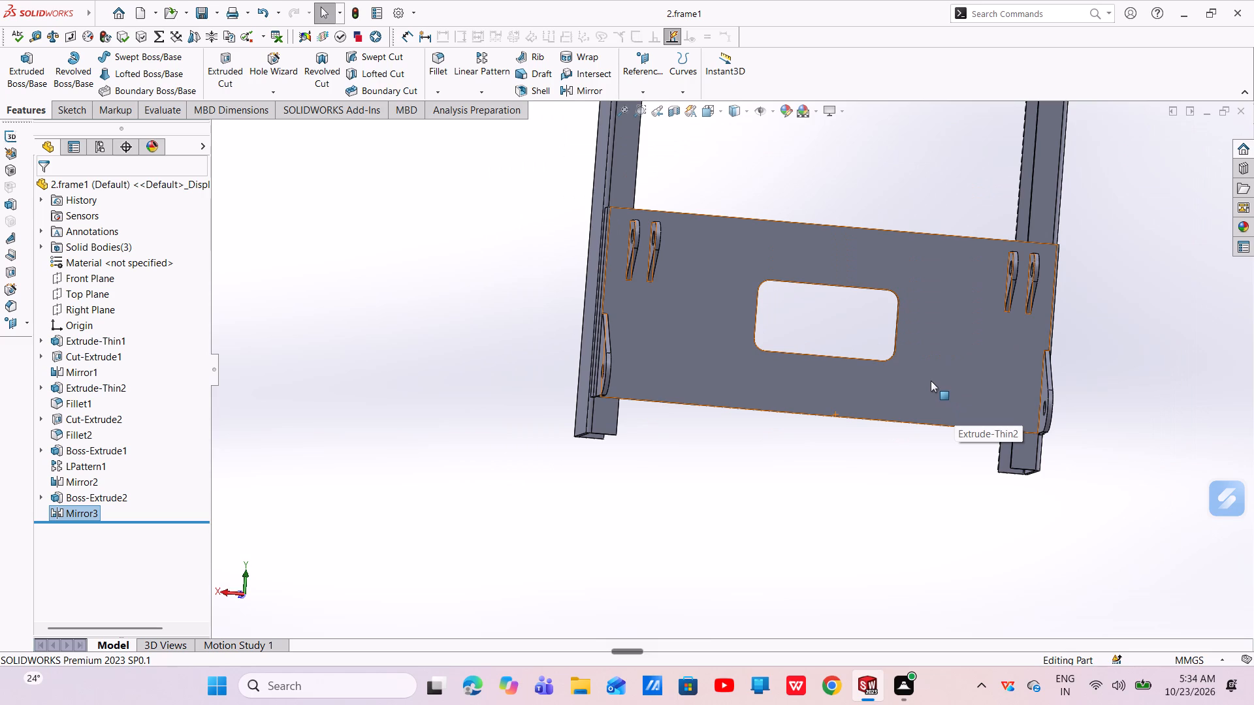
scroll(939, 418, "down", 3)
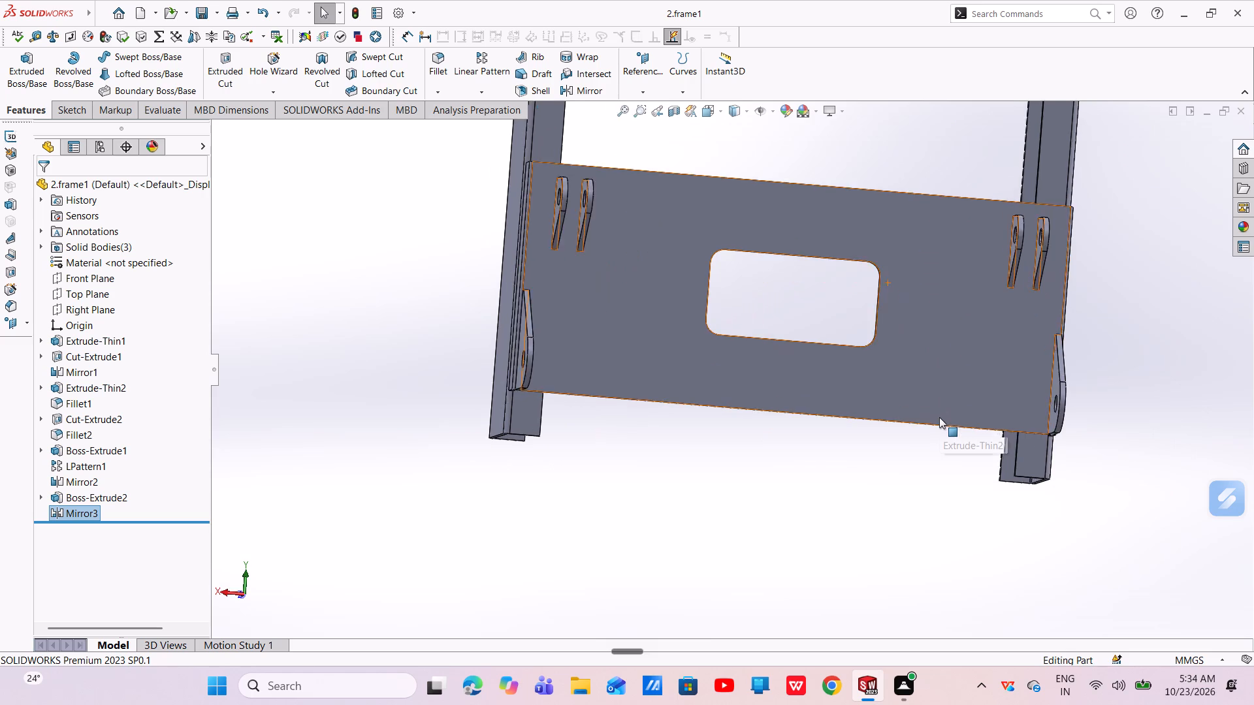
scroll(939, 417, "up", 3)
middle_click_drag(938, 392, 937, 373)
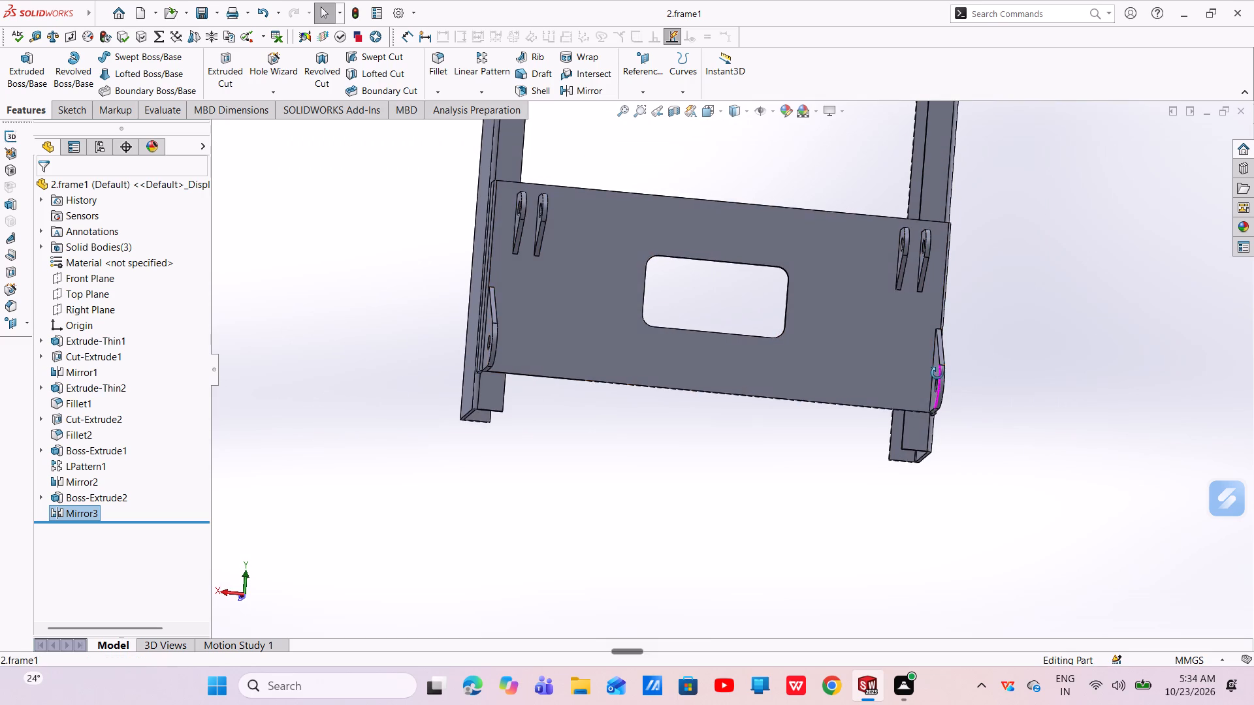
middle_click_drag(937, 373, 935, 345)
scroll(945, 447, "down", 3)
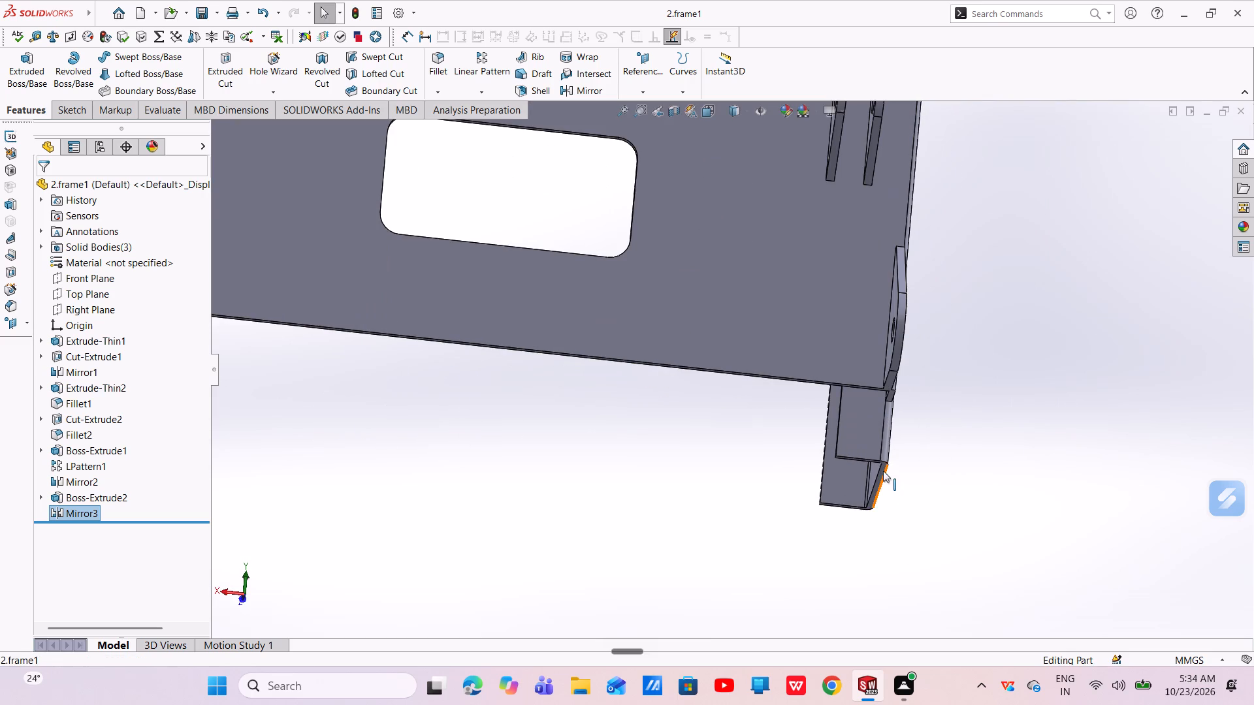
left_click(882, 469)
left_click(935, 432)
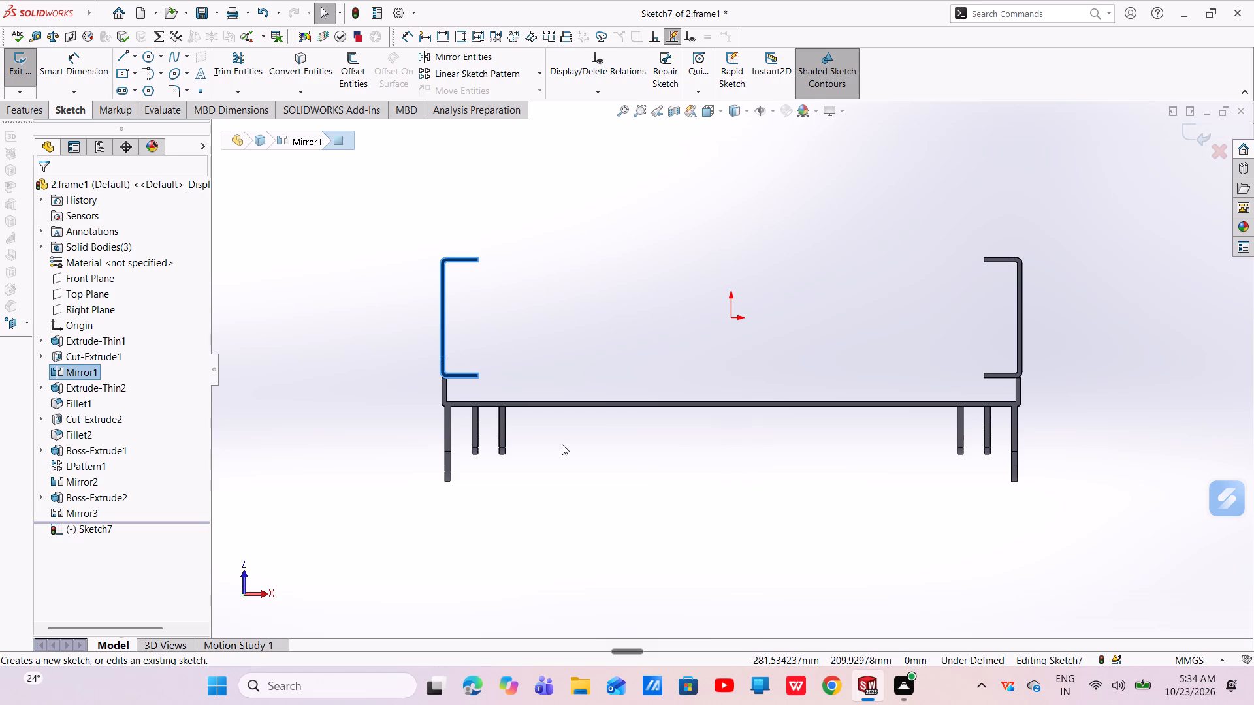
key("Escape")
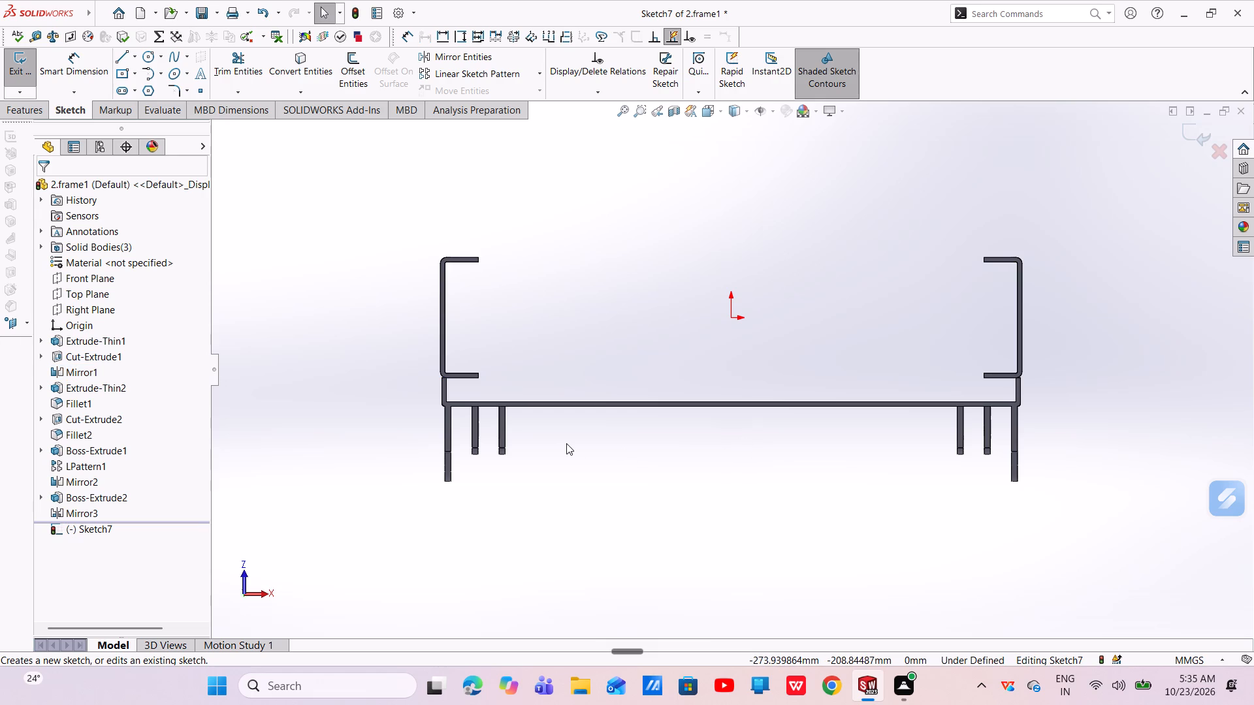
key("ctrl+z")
Start a new sketch on the upper end face of the mirrored channel.
scroll(645, 471, "up", 4)
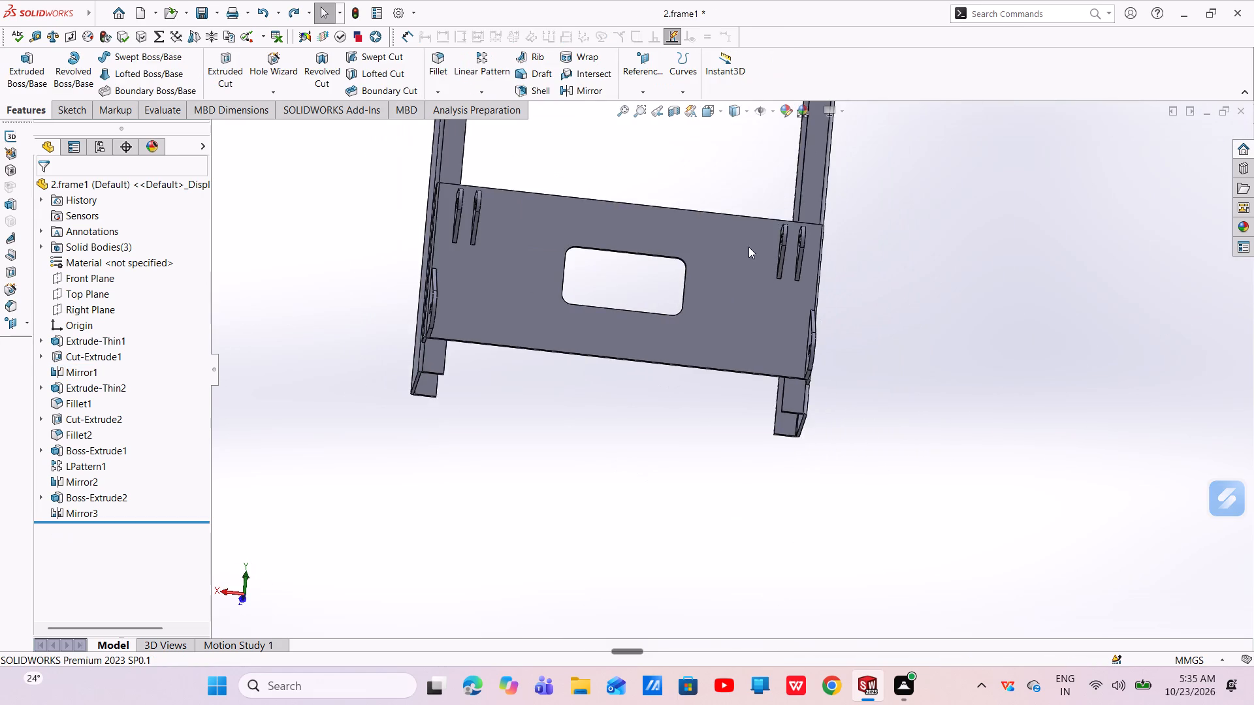
scroll(748, 247, "up", 7)
scroll(714, 185, "up", 4)
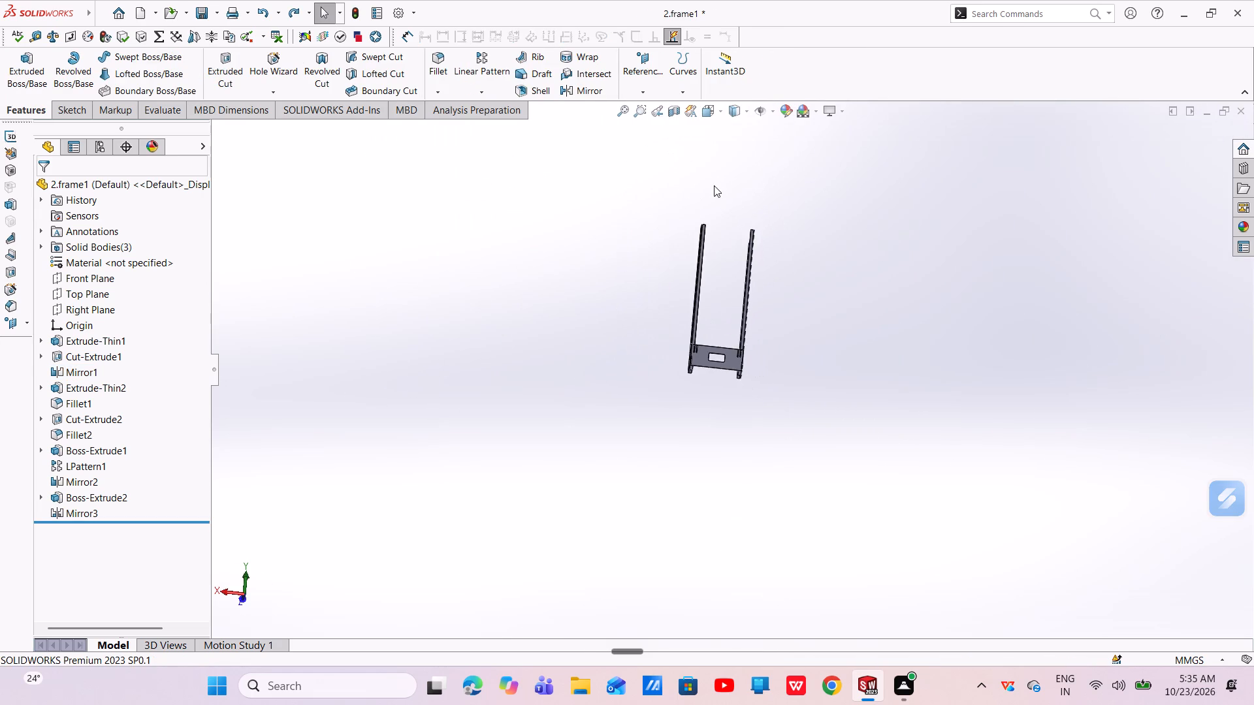
scroll(761, 164, "down", 7)
middle_click_drag(720, 438, 738, 528)
scroll(701, 445, "down", 1)
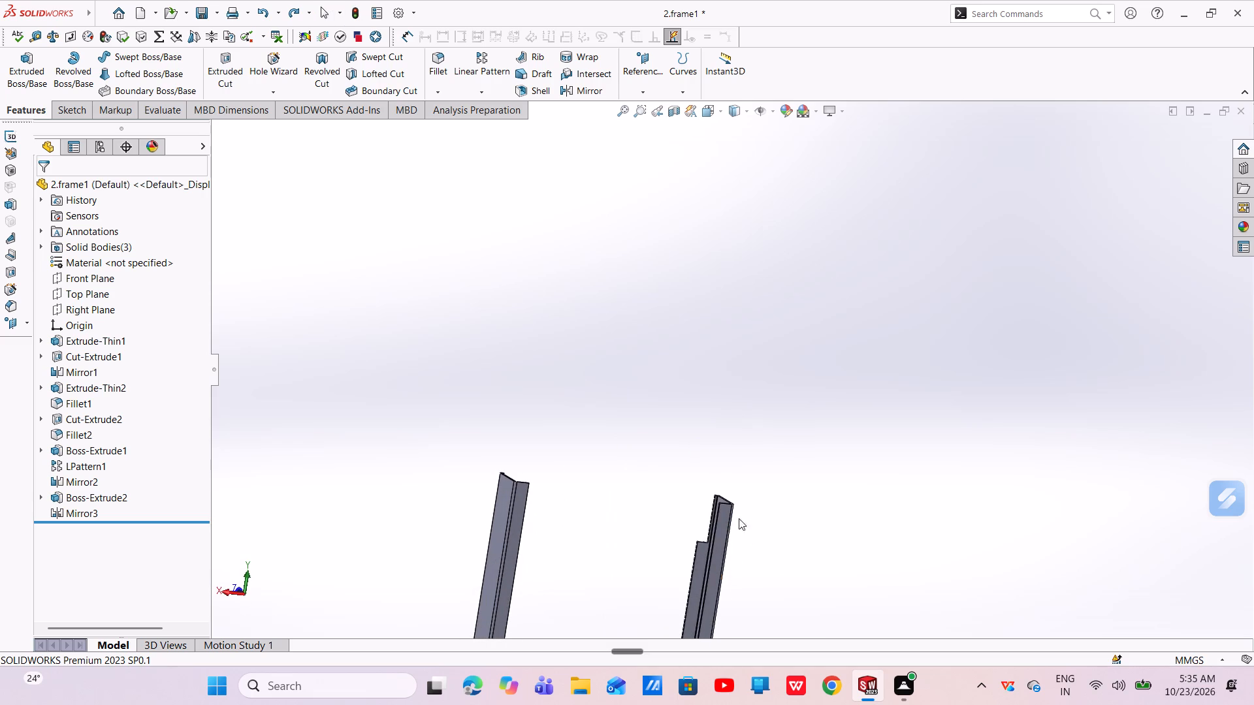
scroll(716, 498, "down", 6)
scroll(768, 489, "up", 1)
middle_click_drag(765, 488, 767, 517)
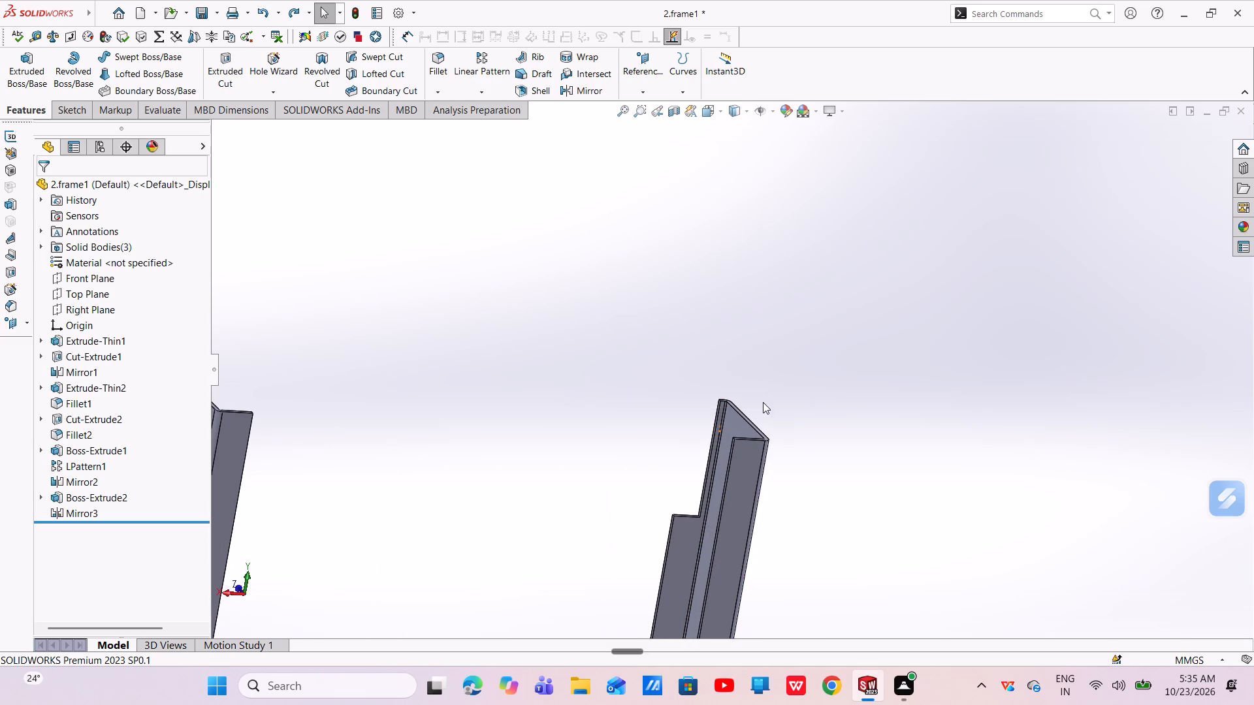
scroll(760, 424, "down", 5)
middle_click_drag(754, 424, 733, 432)
scroll(754, 424, "up", 1)
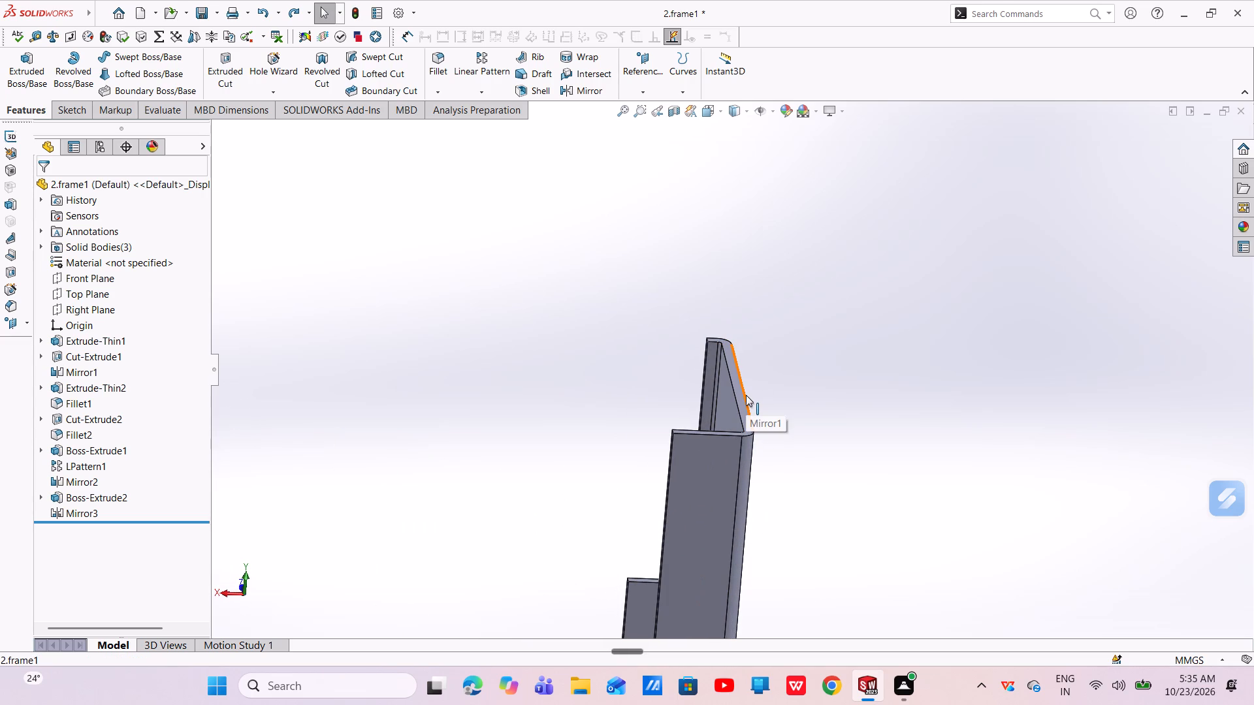
left_click(739, 398)
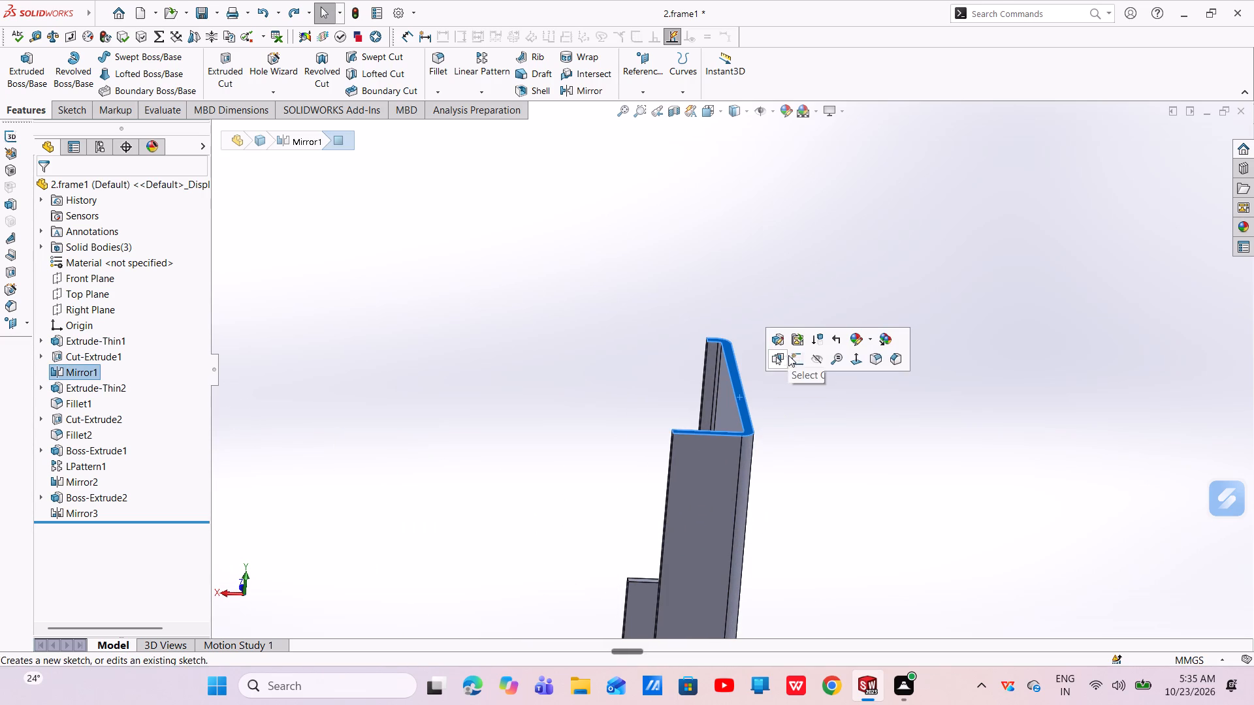
left_click(793, 358)
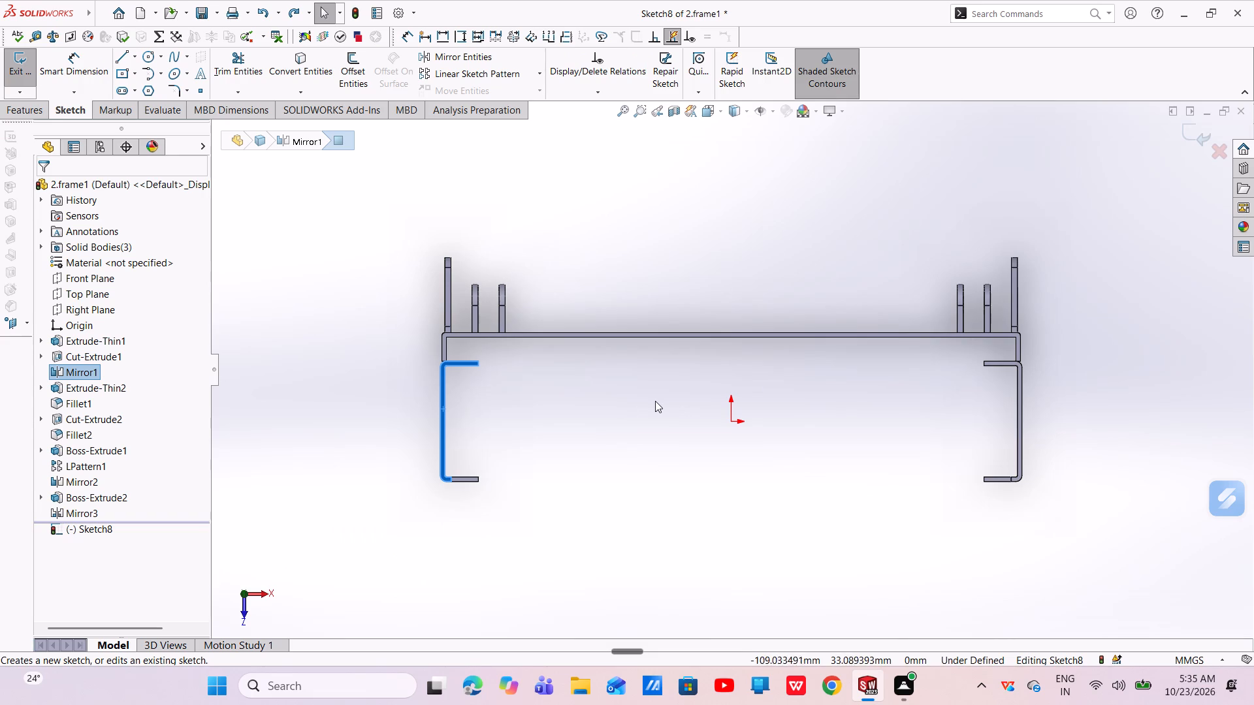
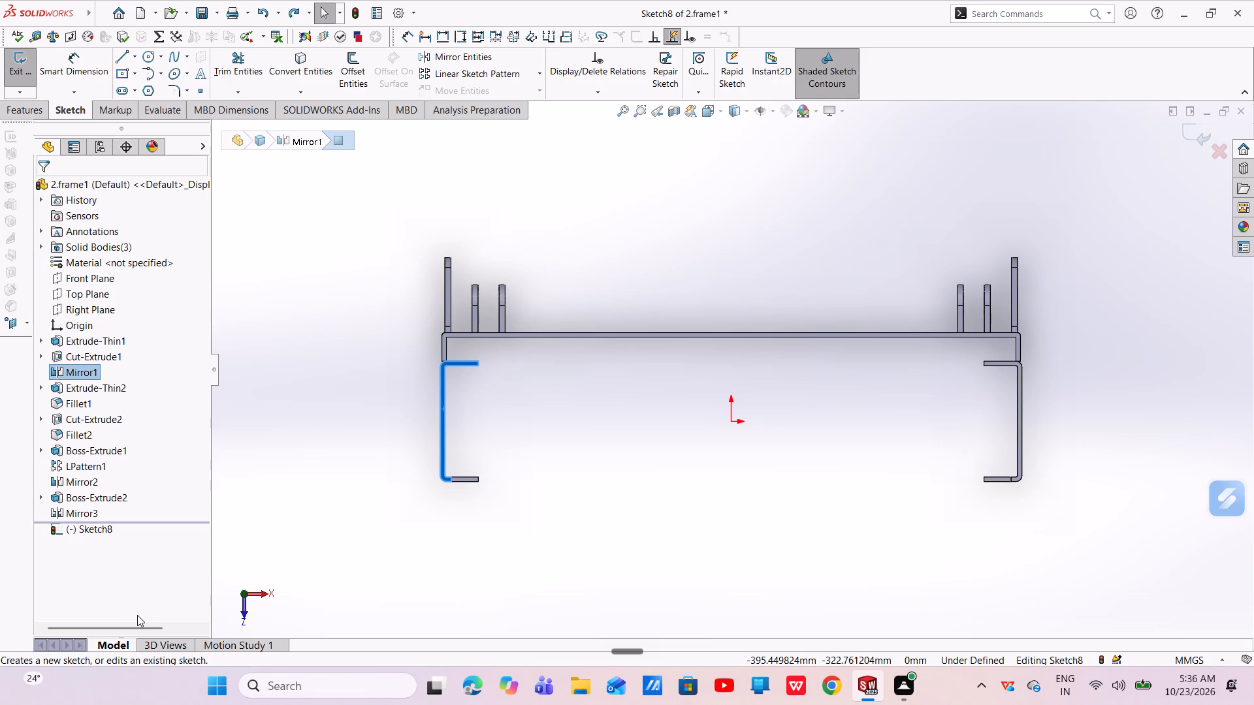
Sketch a closed L-shaped line profile from the mirrored channel's outer face to above the origin, about 612 mm wide, with a tapered lower end.
scroll(0, 630, "up", 2)
scroll(545, 469, "up", 2)
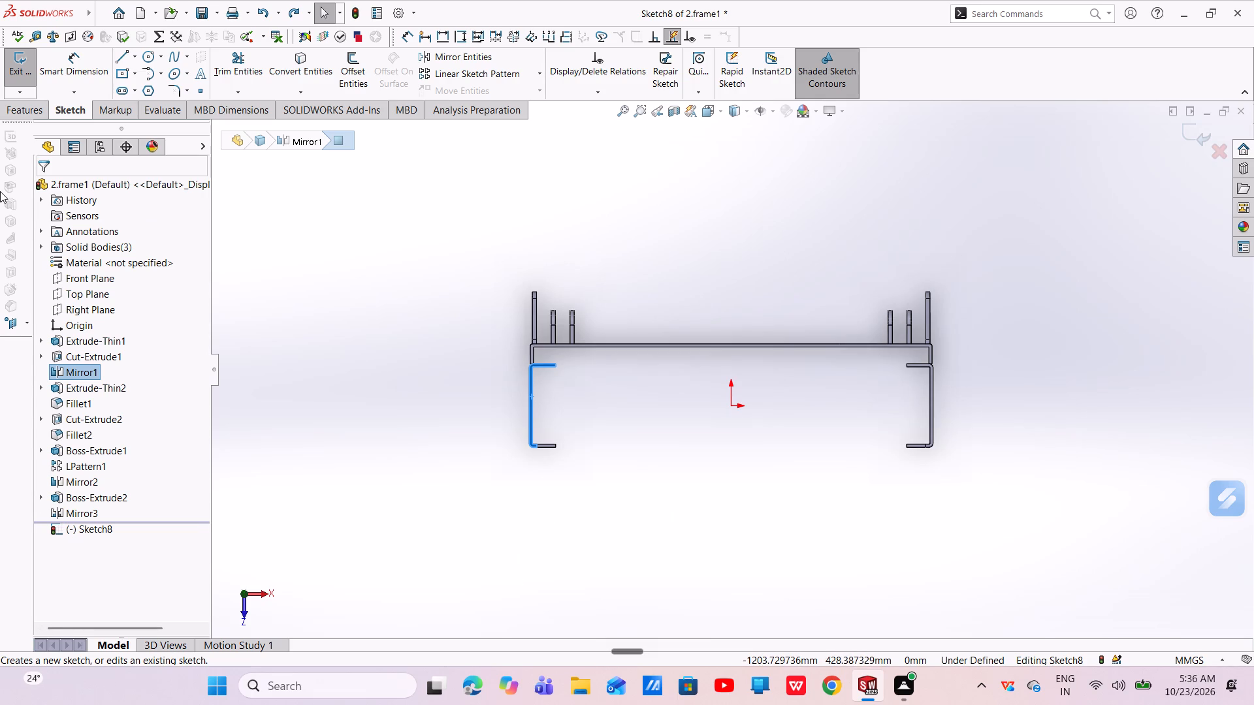
left_click(120, 57)
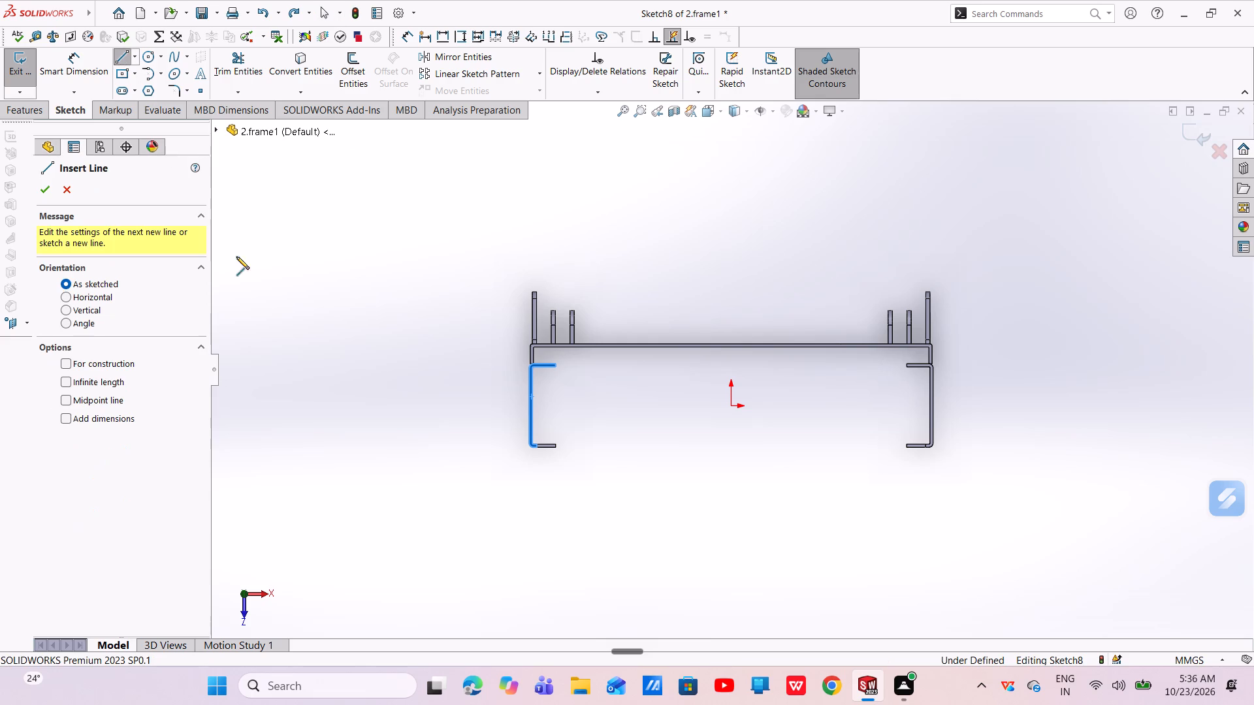
scroll(533, 446, "down", 4)
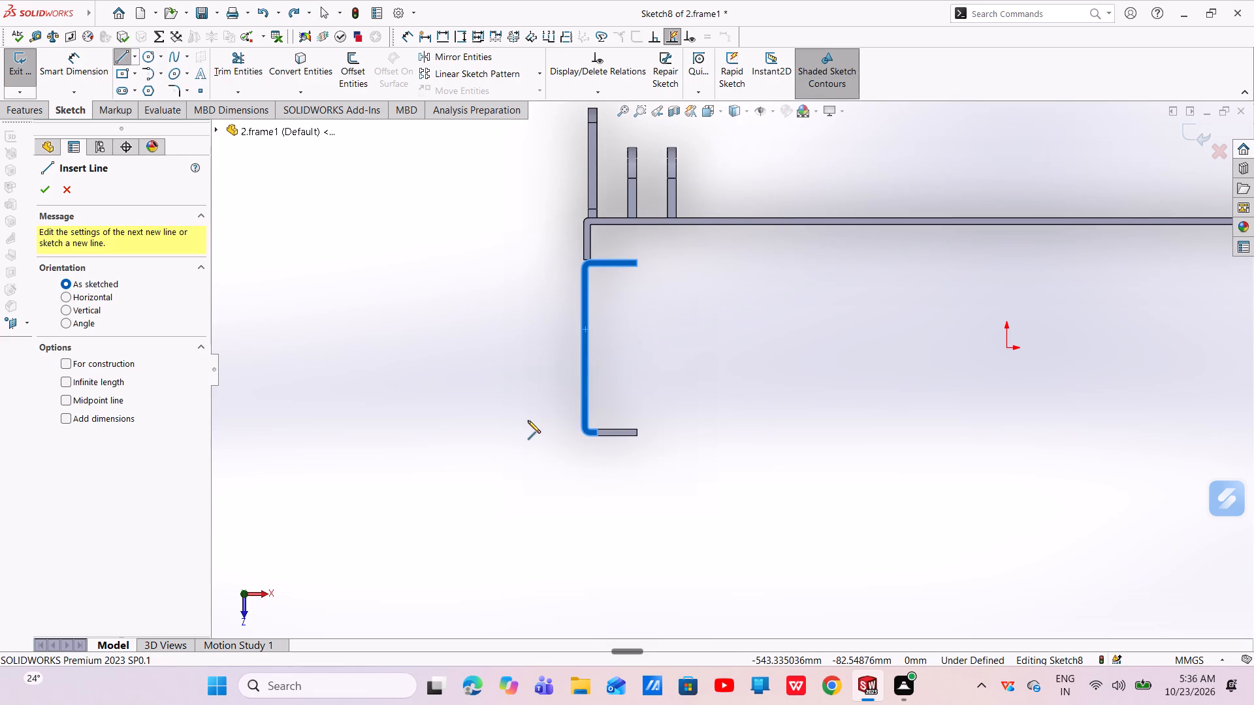
left_click(581, 398)
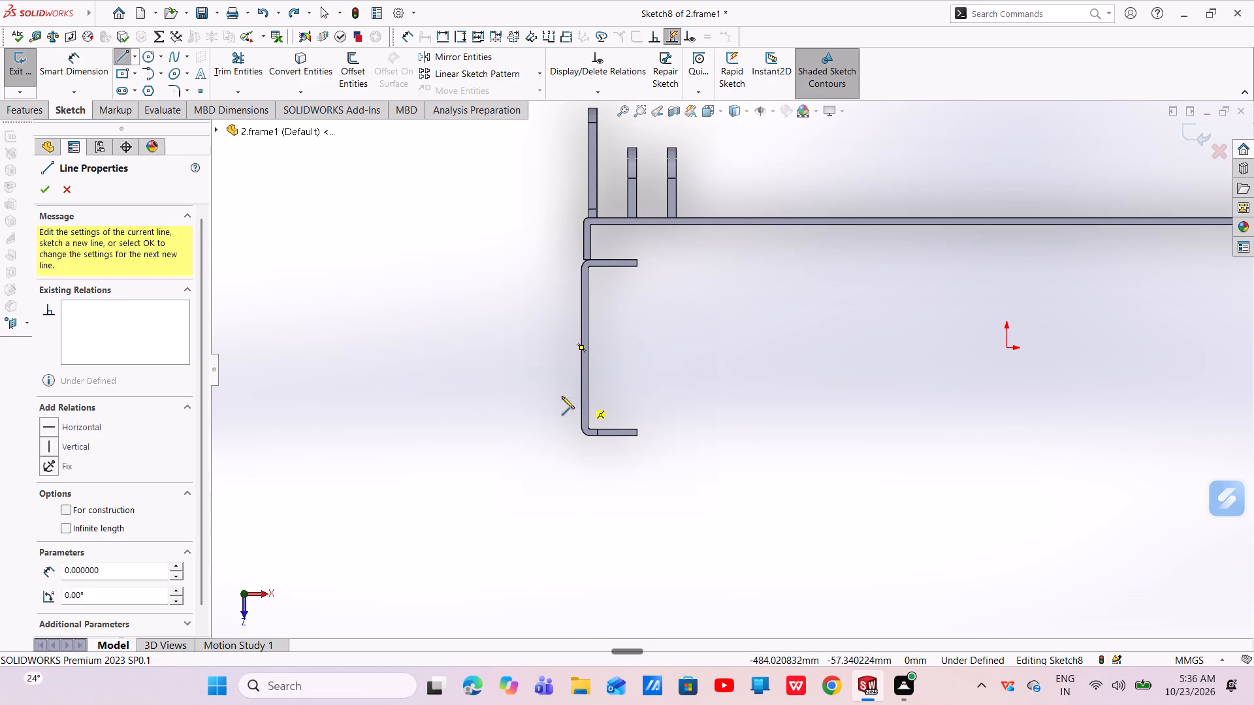
left_click(546, 401)
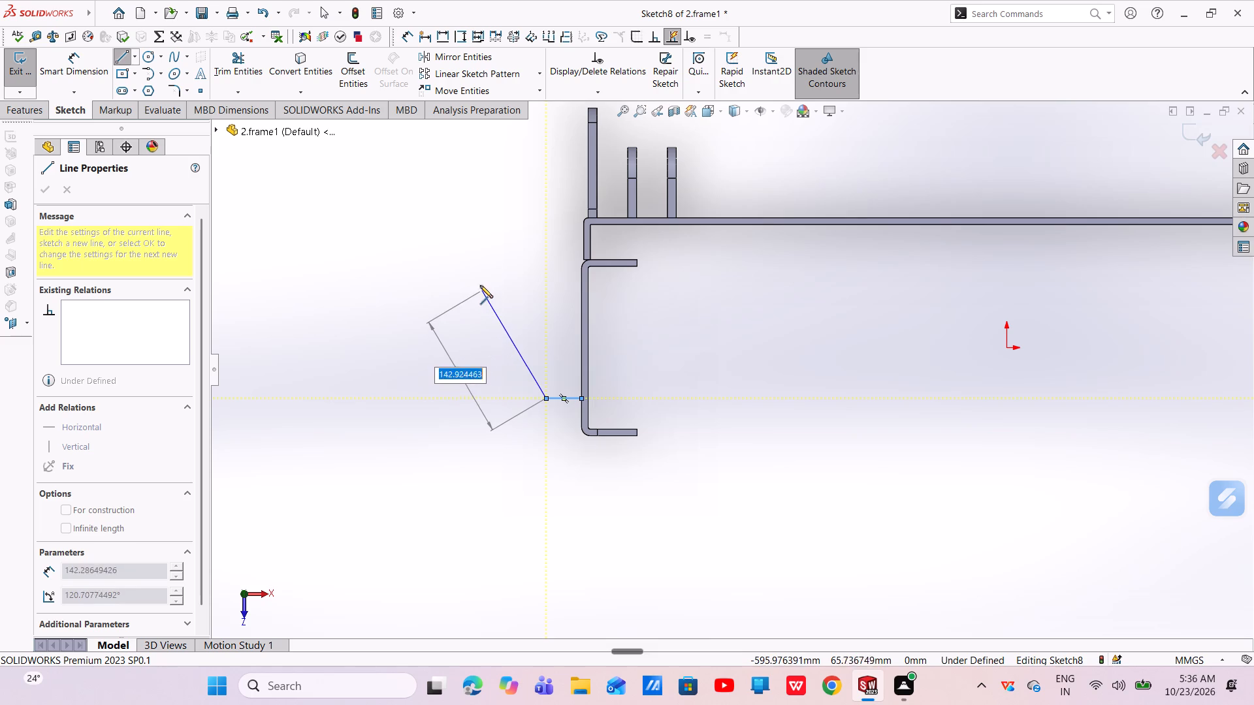
left_click(468, 250)
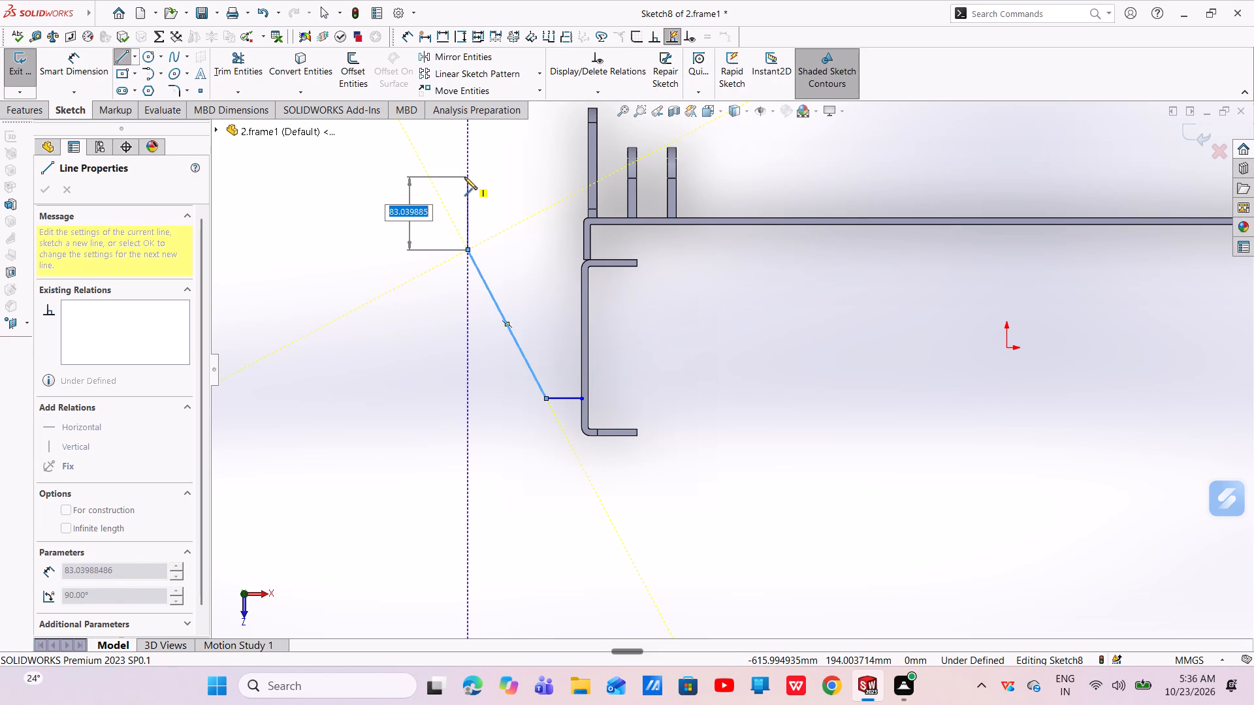
scroll(464, 177, "up", 1)
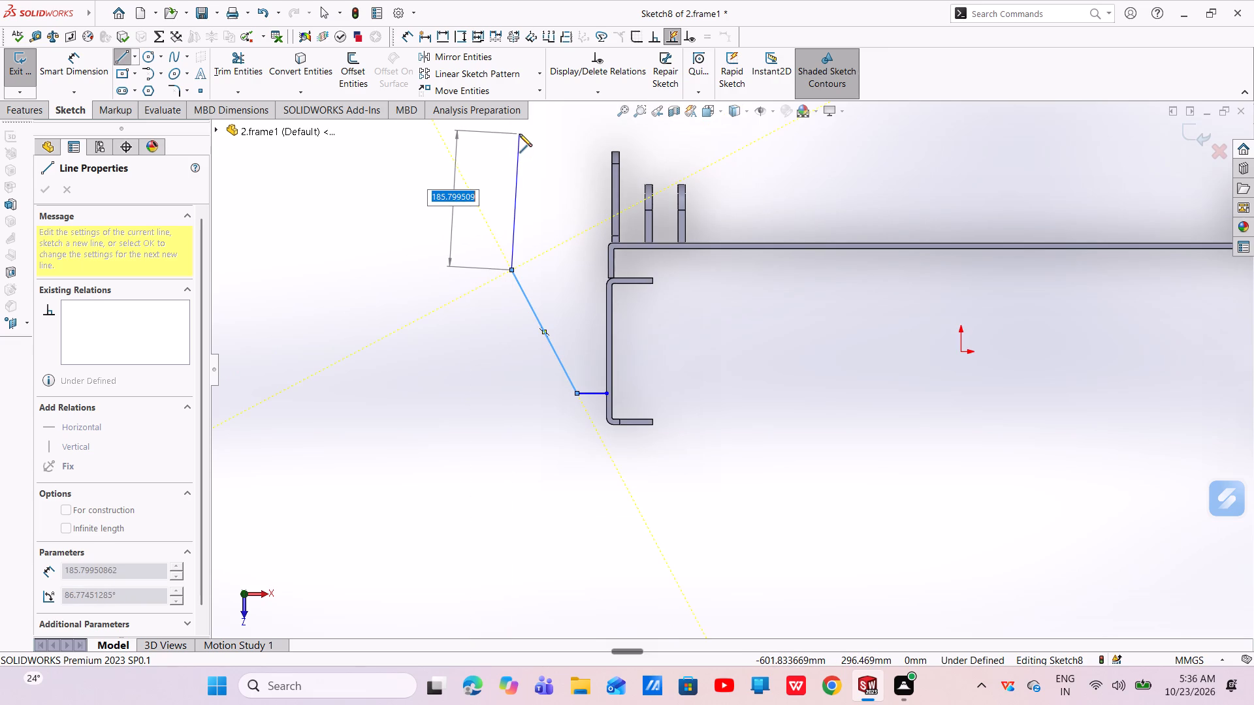
scroll(513, 129, "up", 3)
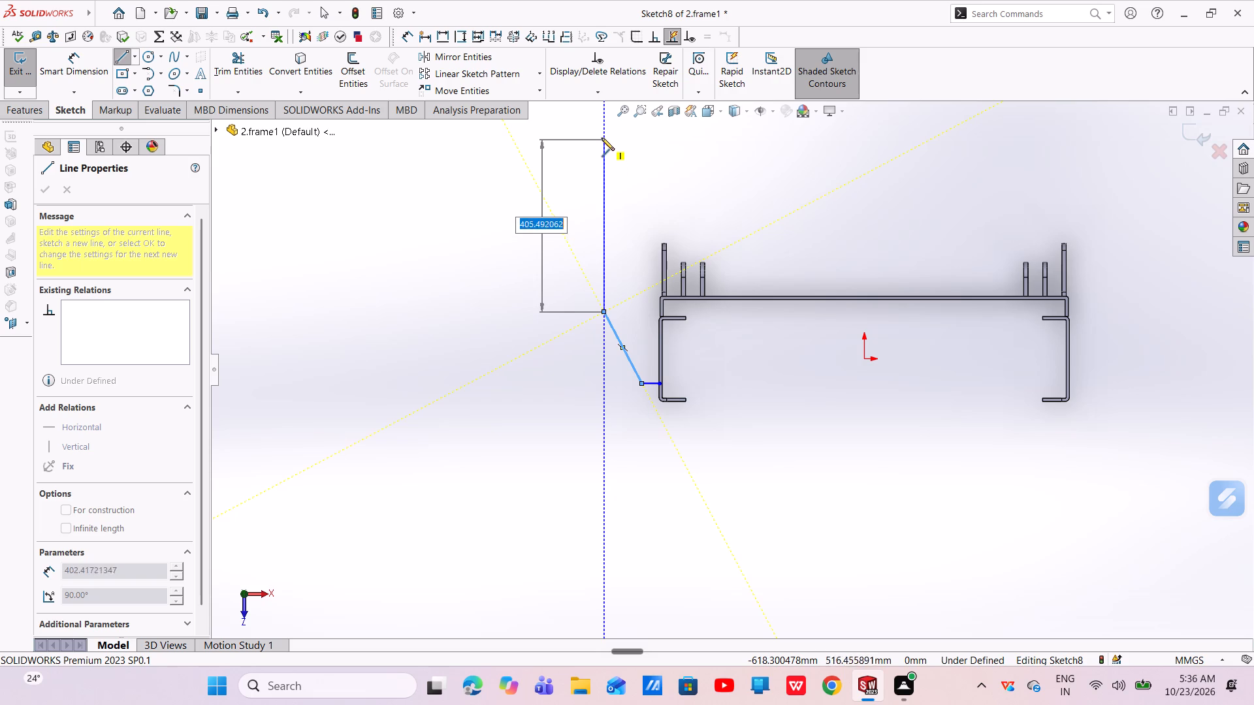
left_click(601, 133)
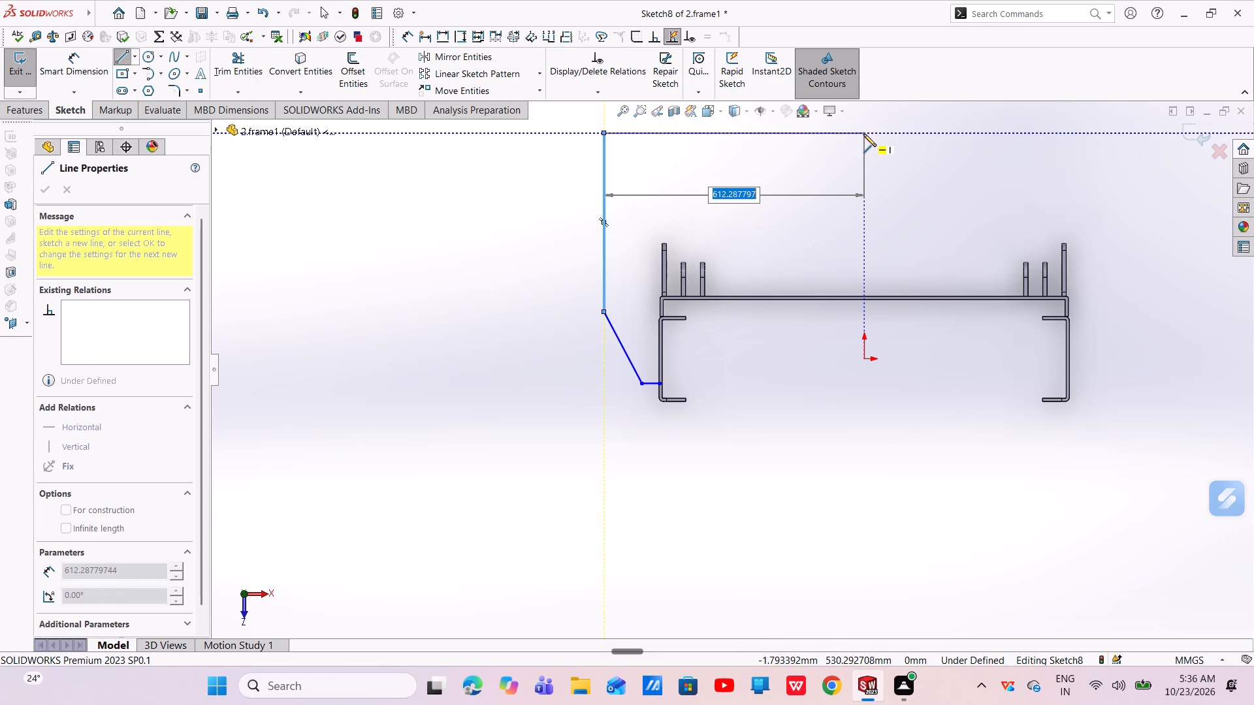
left_click(863, 134)
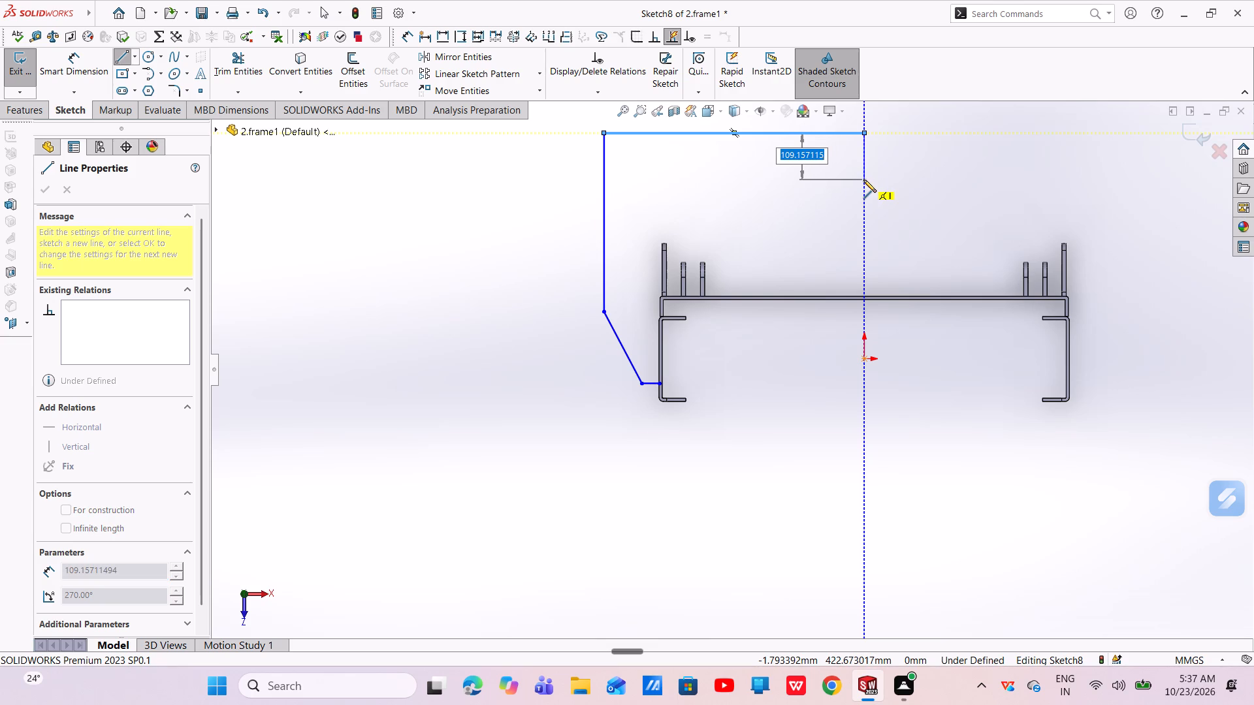
left_click(863, 187)
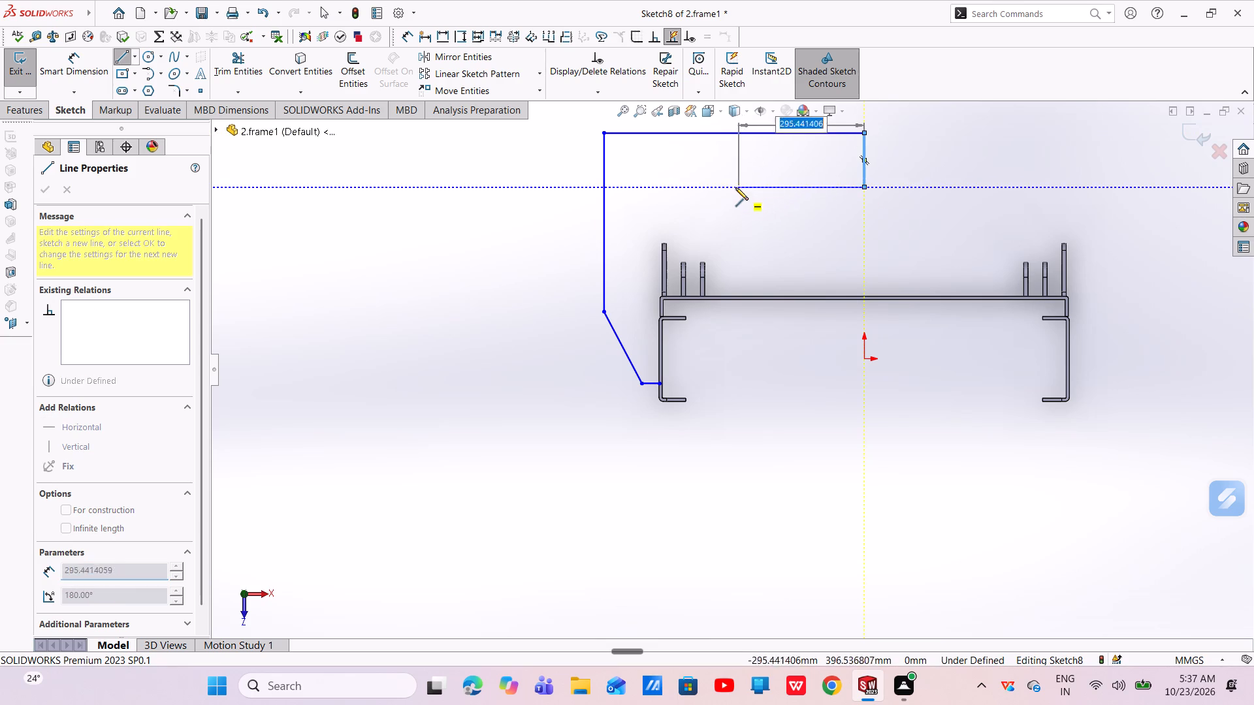
left_click(659, 188)
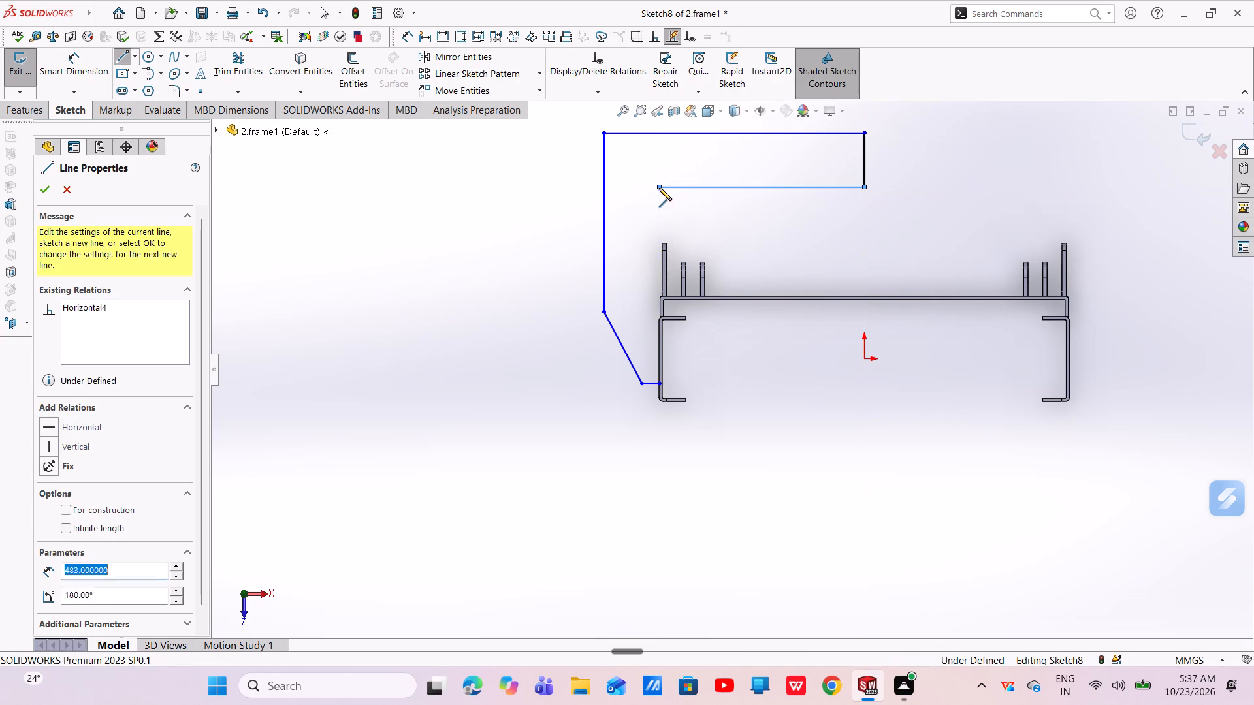
left_click(658, 386)
right_click(658, 386)
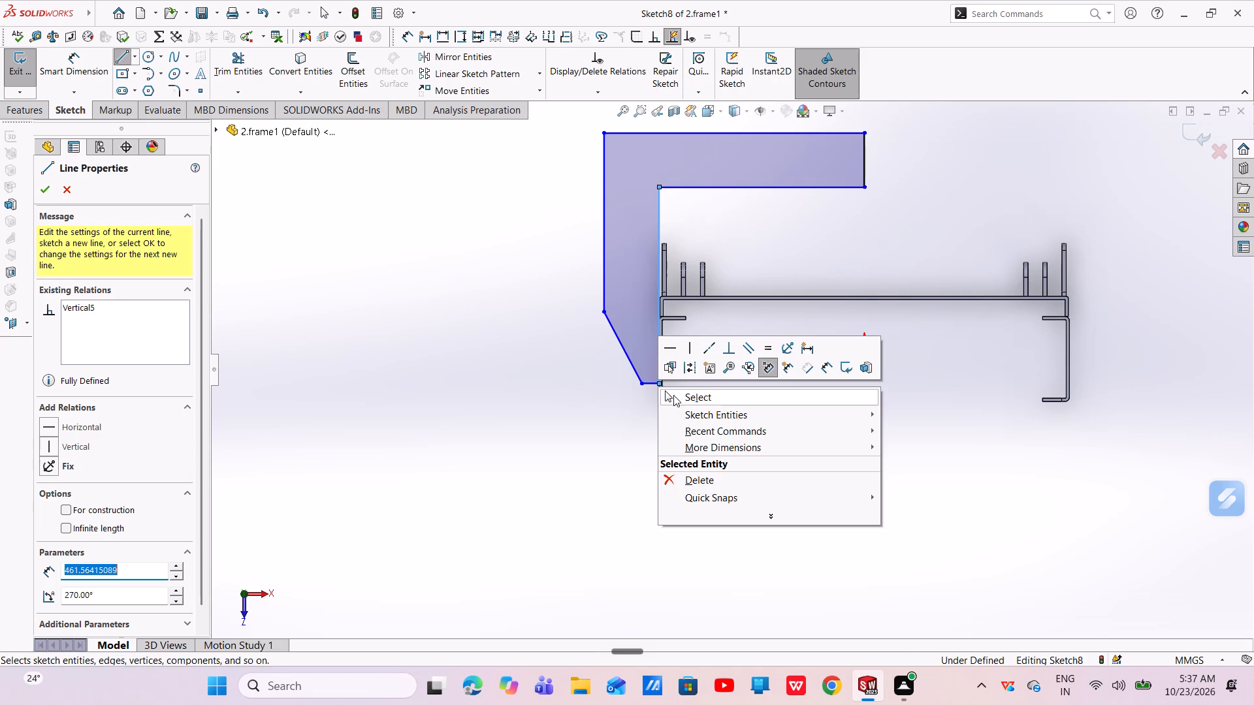
left_click(673, 395)
Dimension the profile's short horizontal bottom edge at the channel face to 25 mm.
left_click(64, 67)
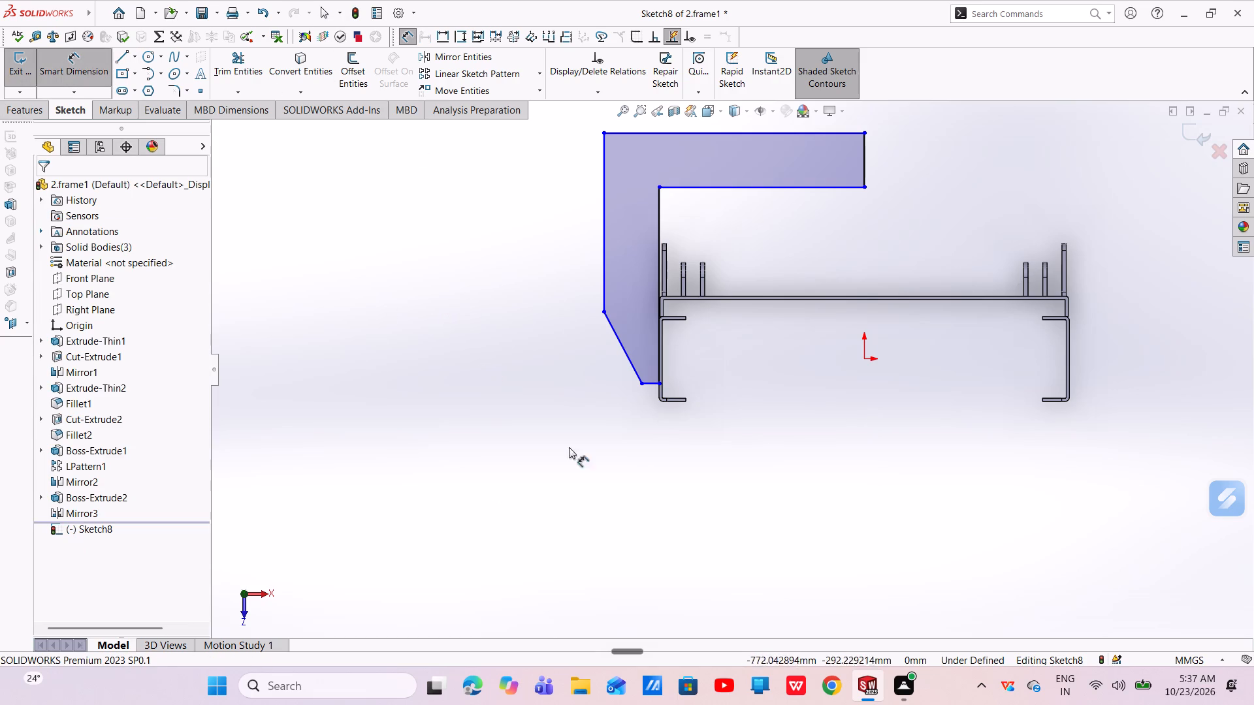
left_click(649, 383)
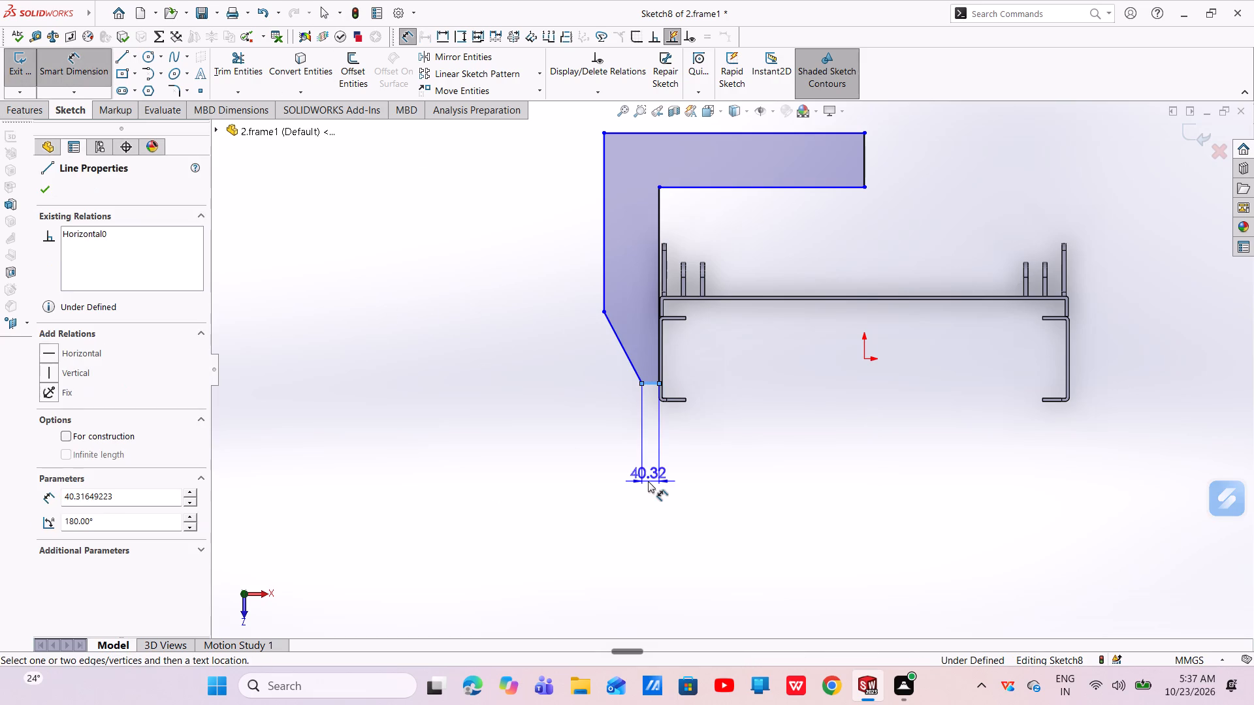
left_click(648, 481)
key("BackSpace")
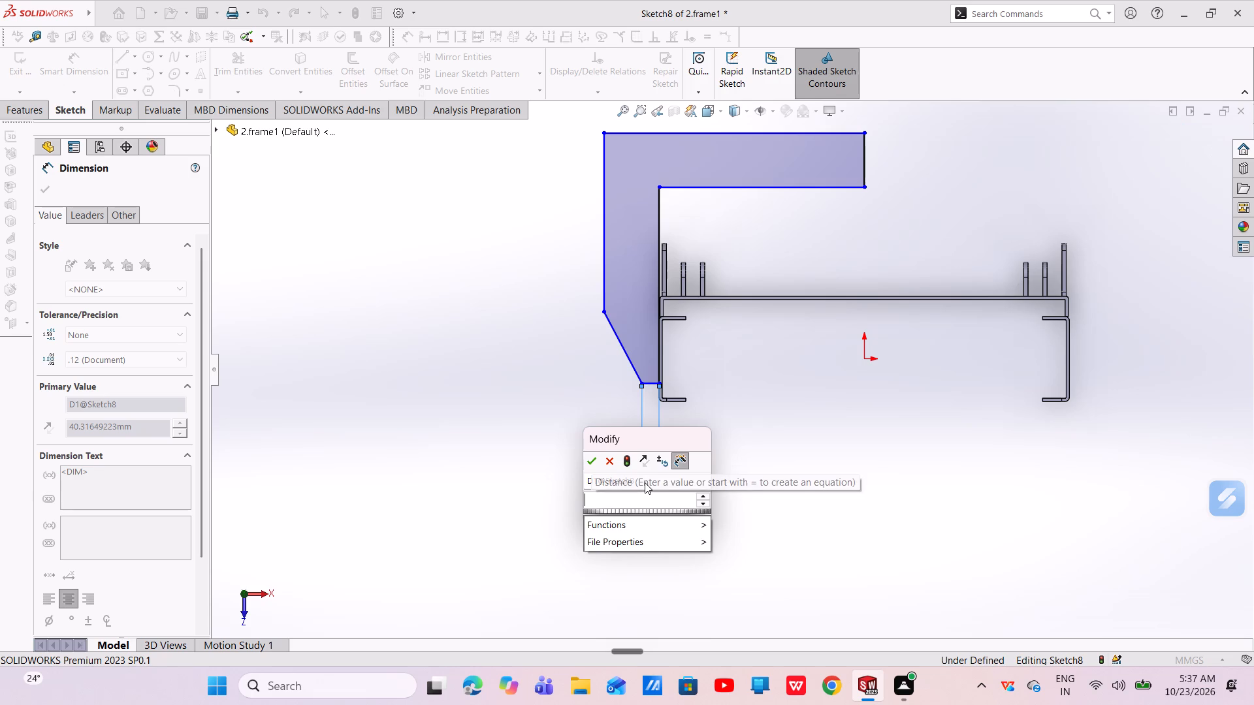
type("25")
key("Return")
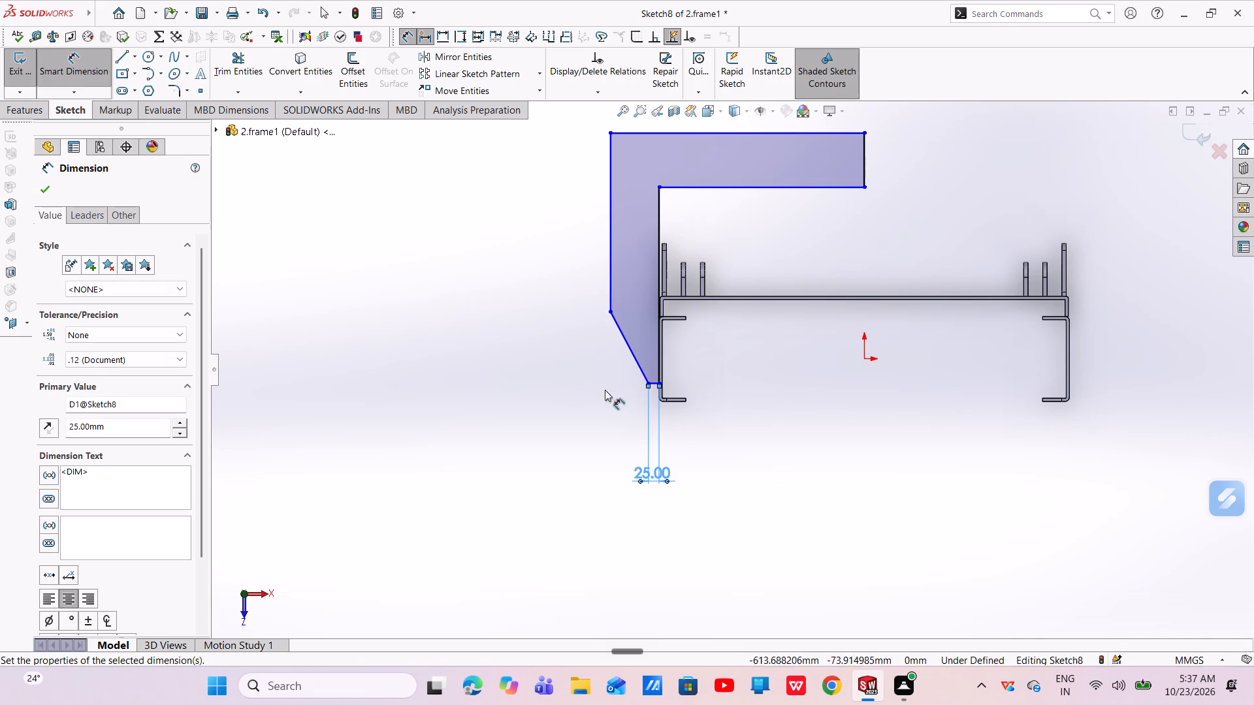
Dimension the vertical height between the tapered edge's two endpoints to 150 mm.
scroll(682, 395, "down", 5)
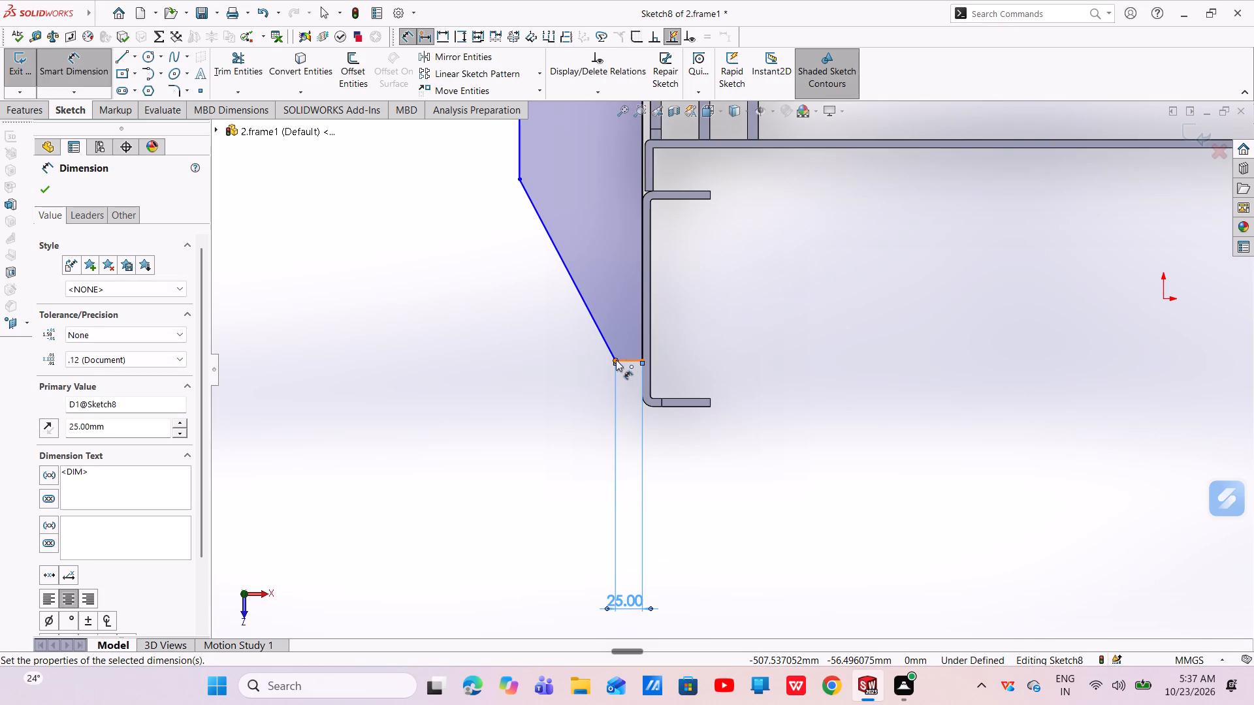
left_click(616, 360)
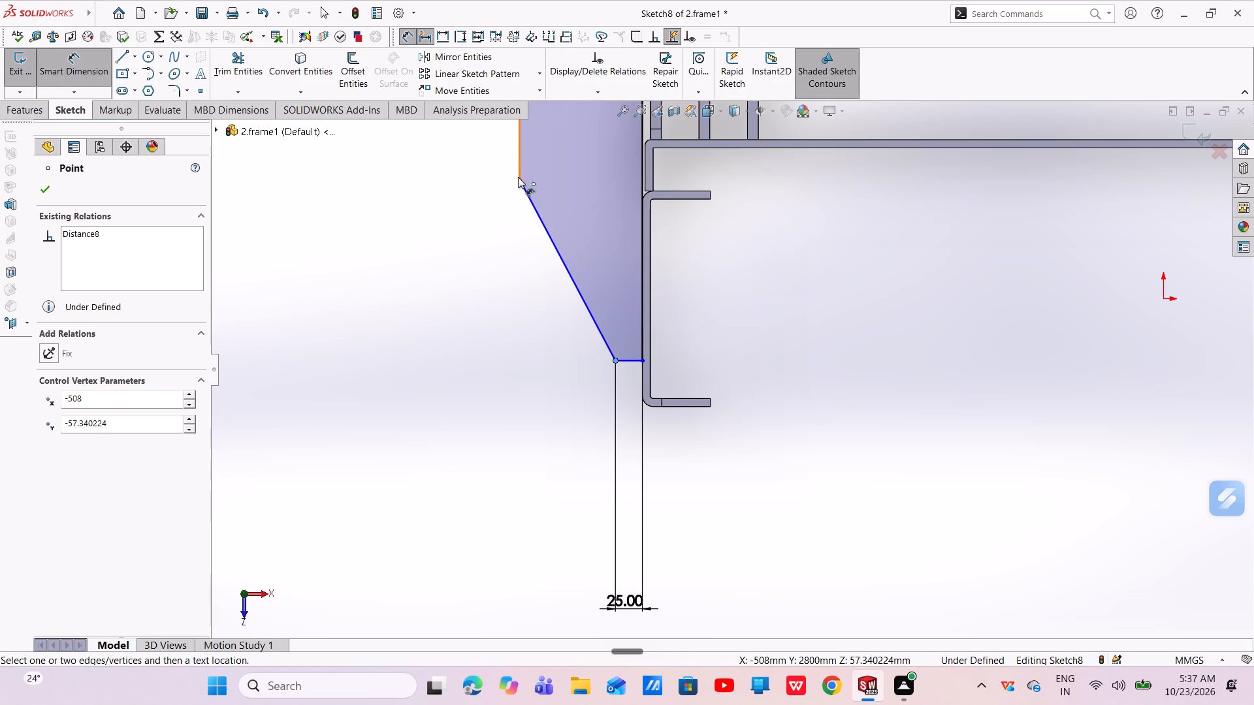
left_click(518, 177)
left_click(467, 242)
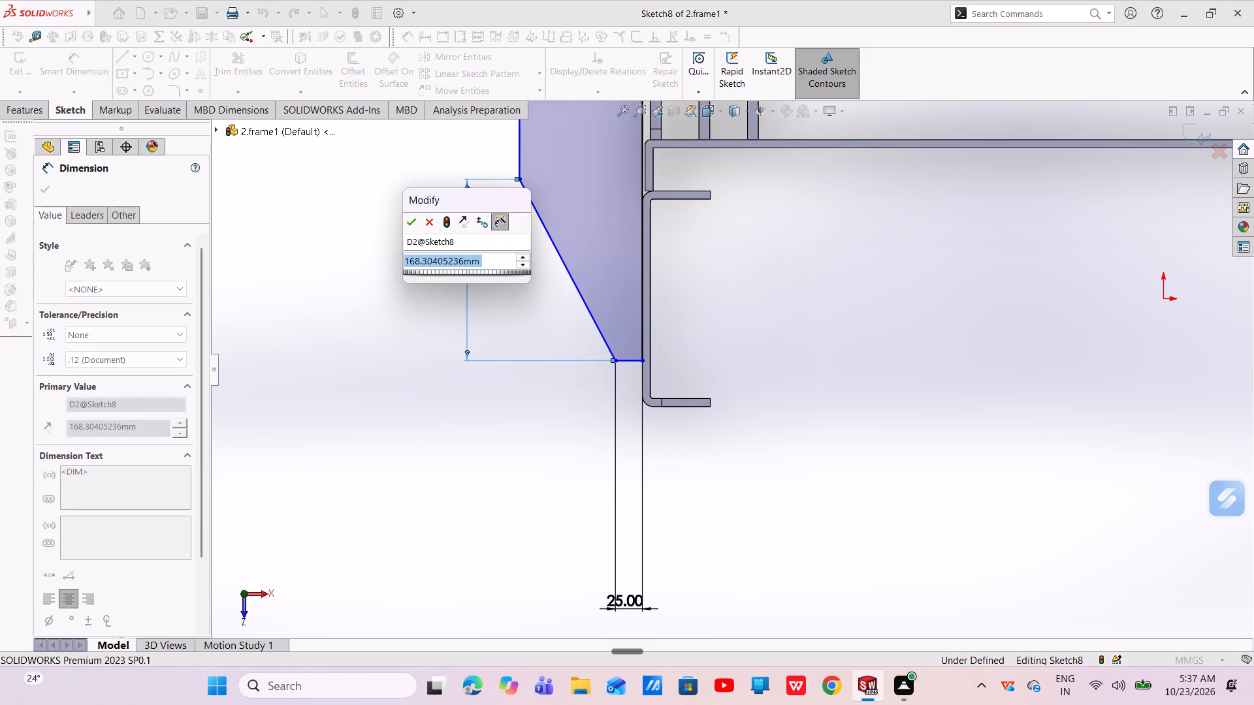
key("BackSpace")
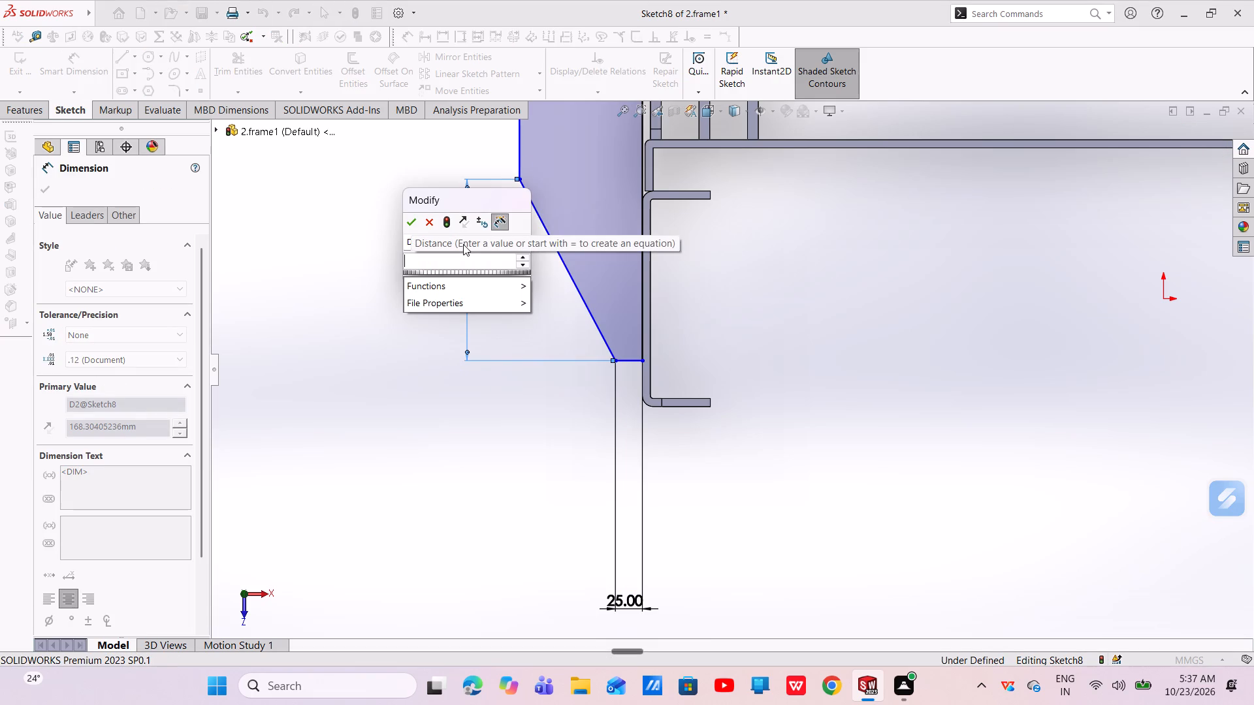
type("150")
key("Return")
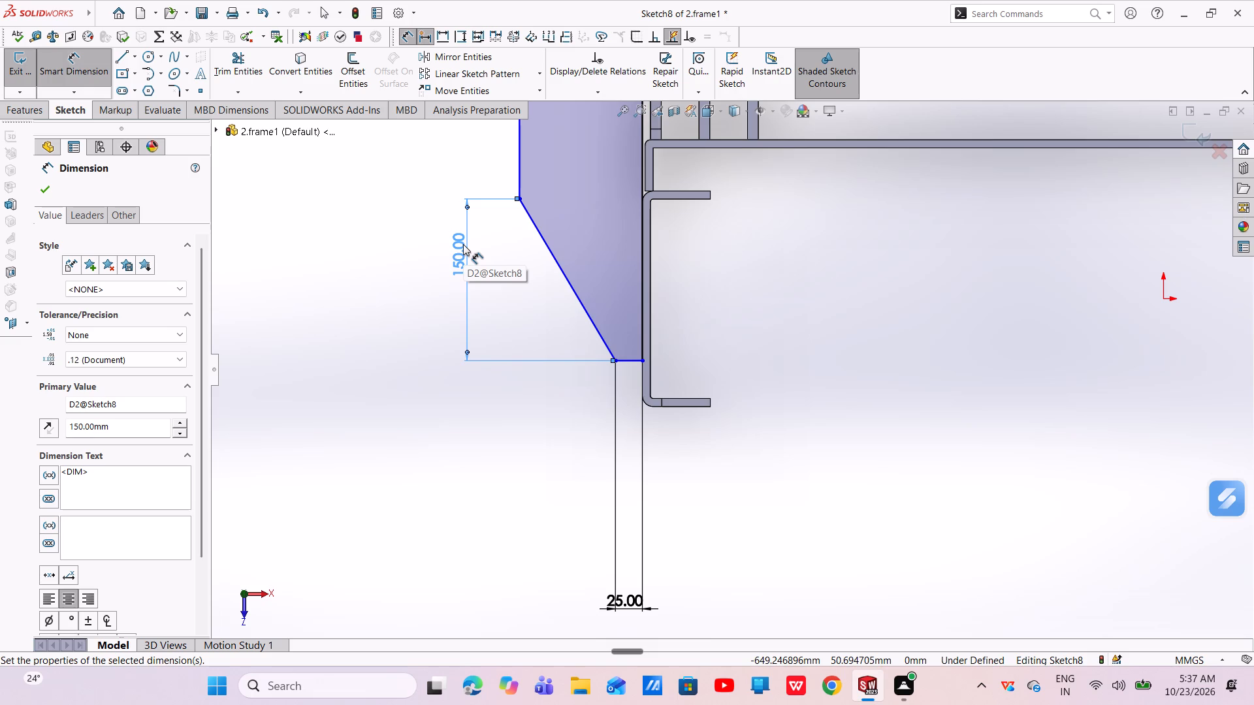
Dimension the width between the profile's inner and outer vertical lines to 100 mm.
scroll(600, 335, "up", 4)
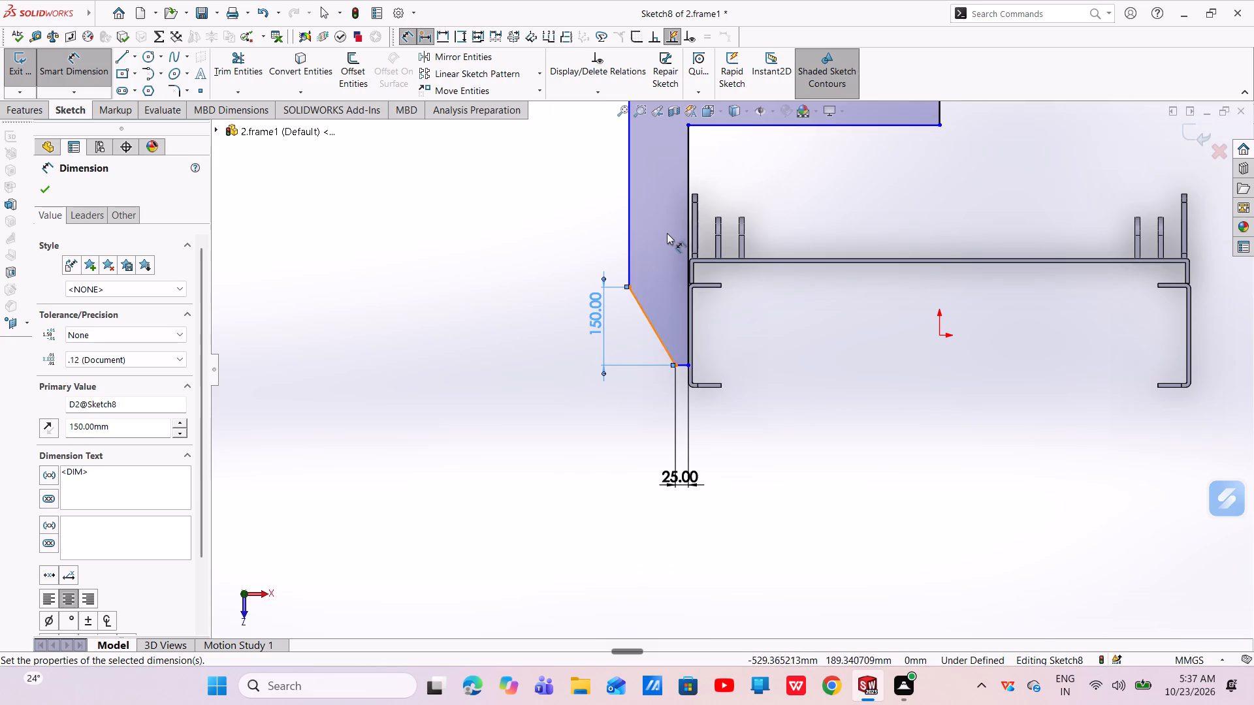
left_click(688, 177)
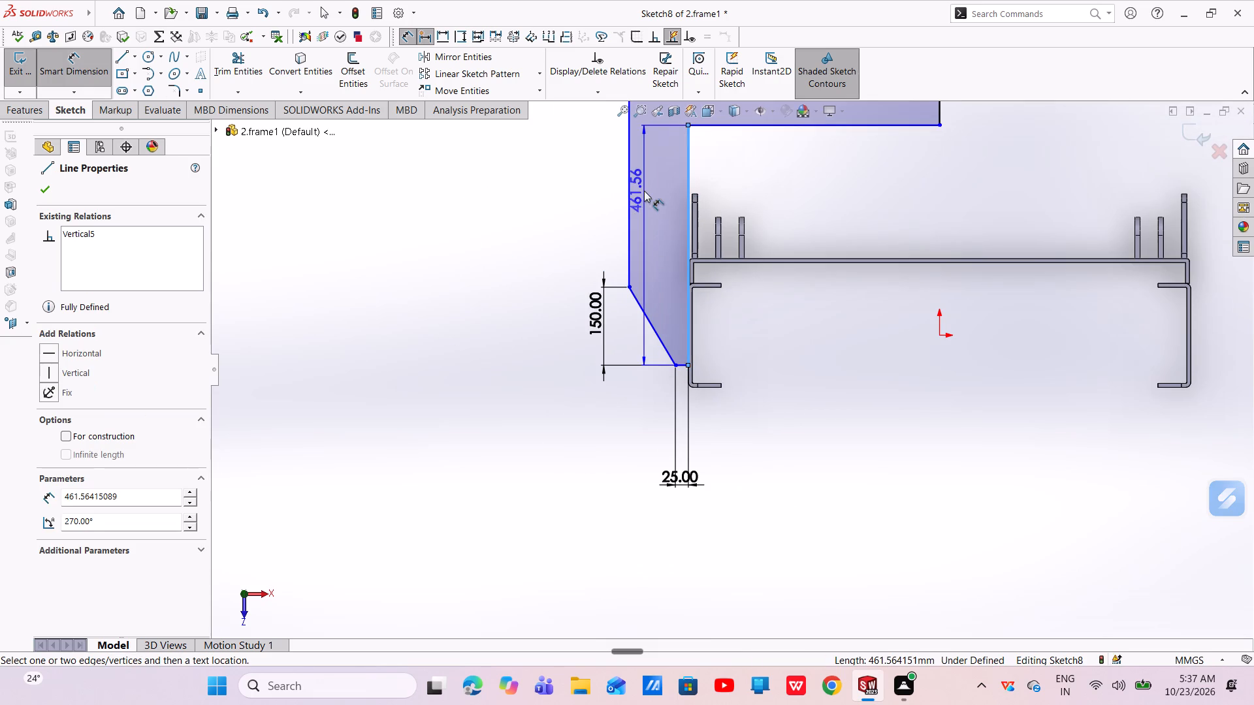
left_click(630, 179)
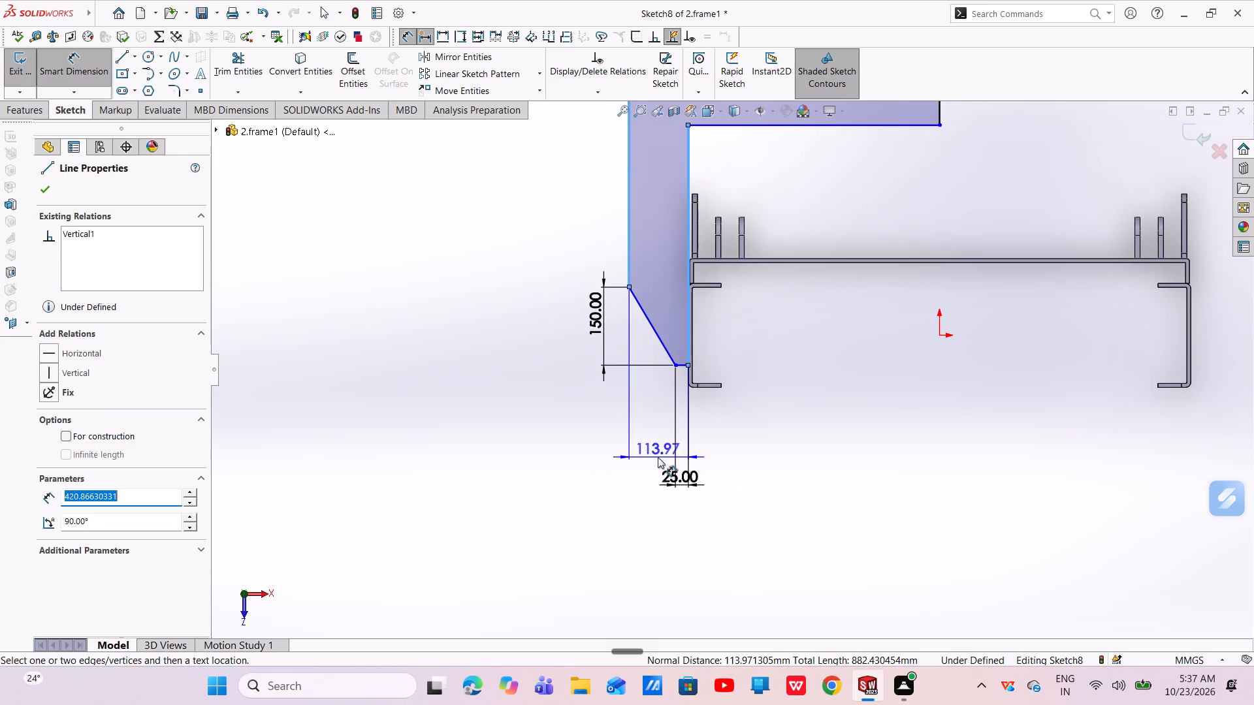
left_click(649, 438)
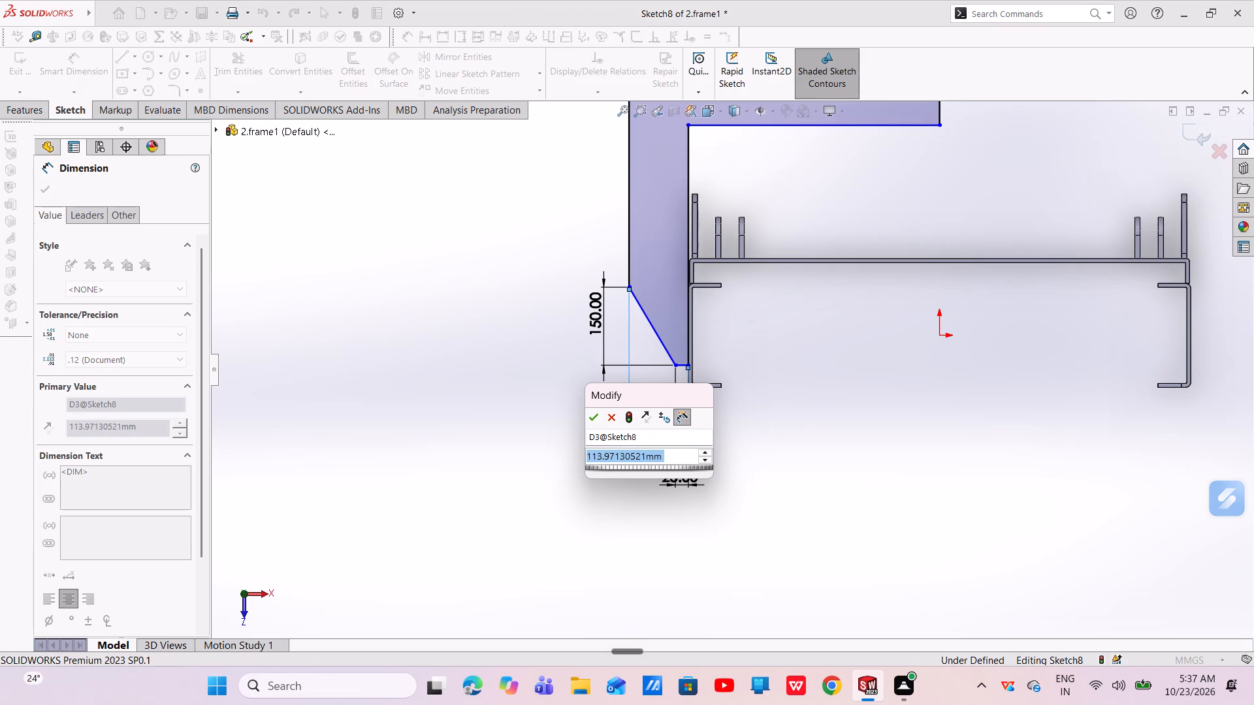
key("BackSpace")
type("100")
key("Return")
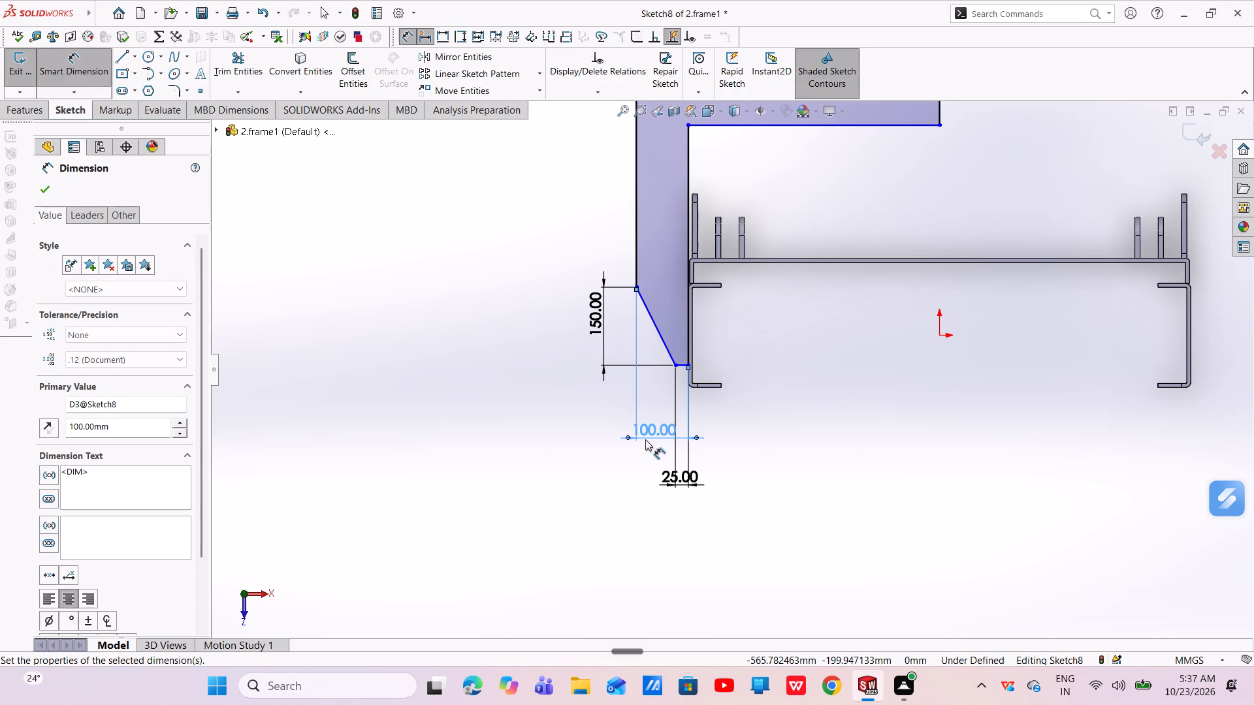
Dimension the height from the taper's upper endpoint to the profile's outer horizontal line to 290 mm and finish dimensioning.
scroll(681, 207, "up", 3)
scroll(698, 198, "down", 3)
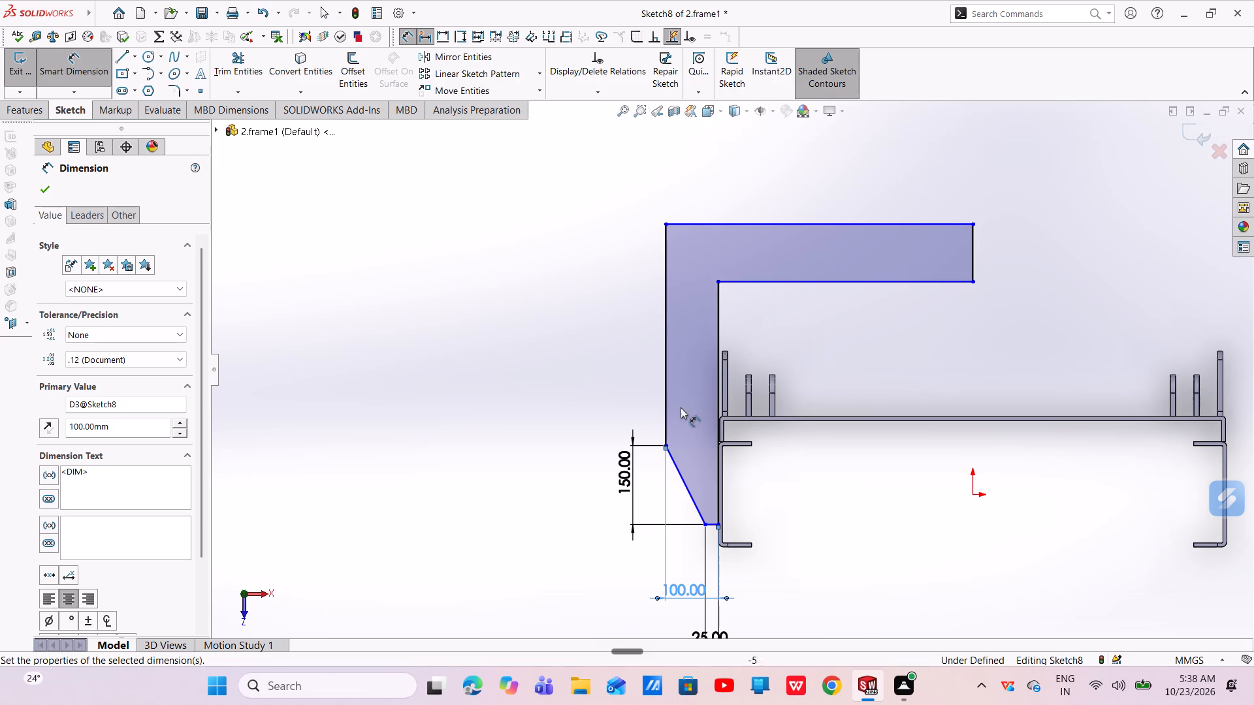
scroll(668, 441, "down", 6)
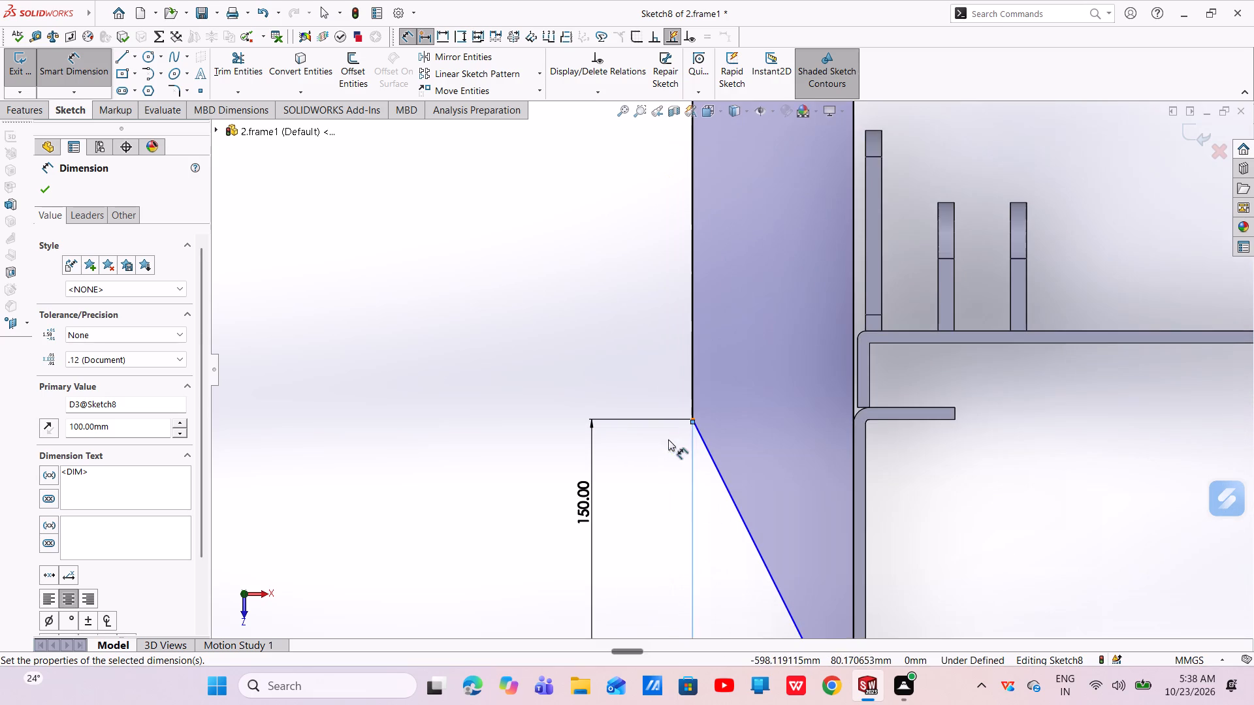
left_click(692, 418)
scroll(689, 354, "up", 3)
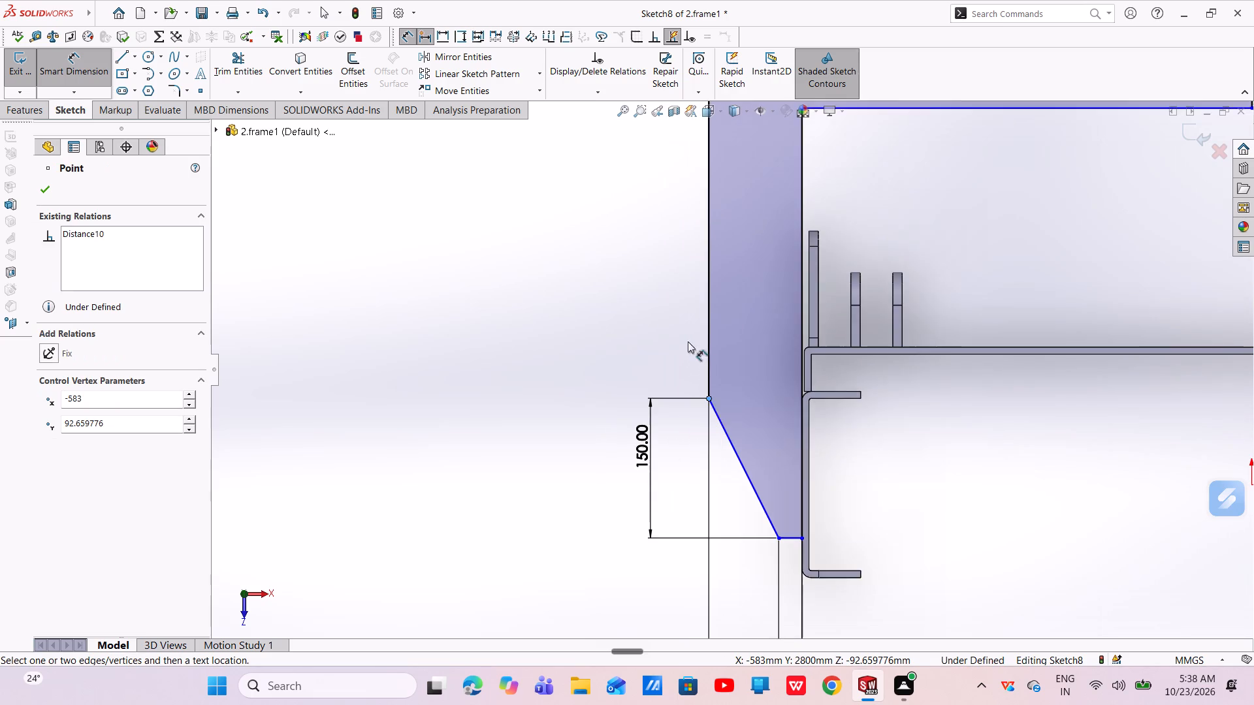
scroll(719, 304, "up", 4)
left_click(745, 191)
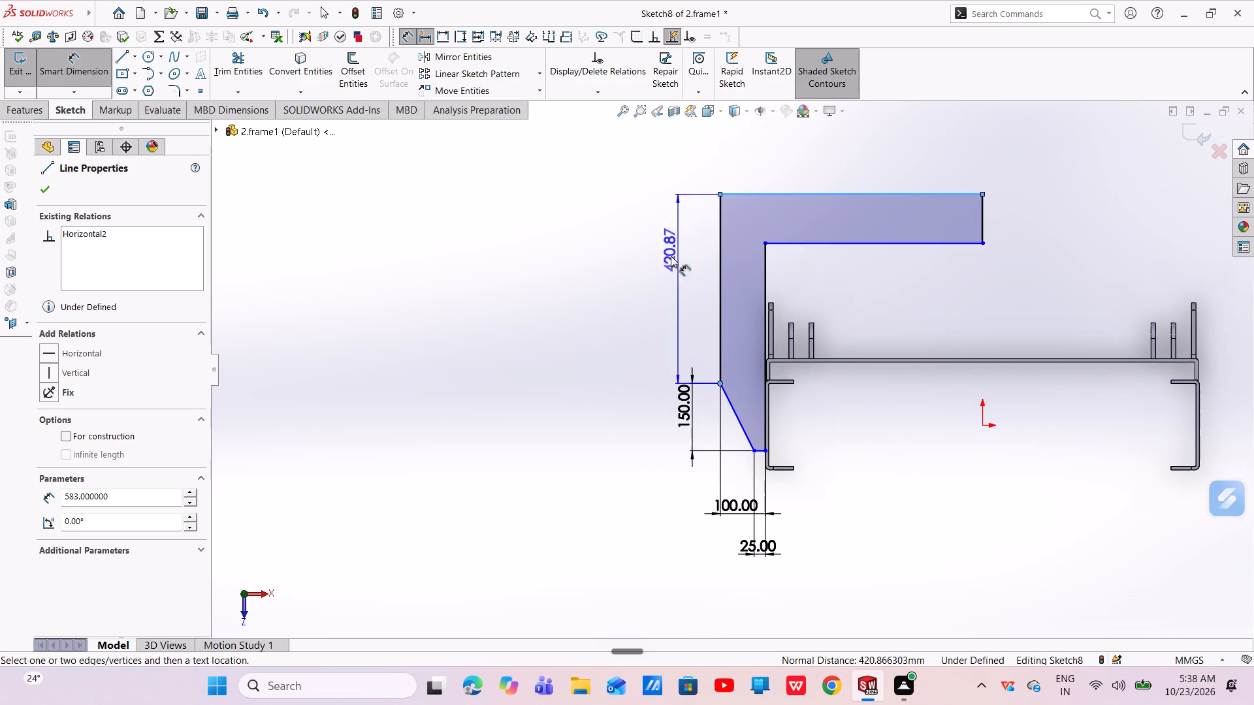
left_click(653, 277)
key("BackSpace")
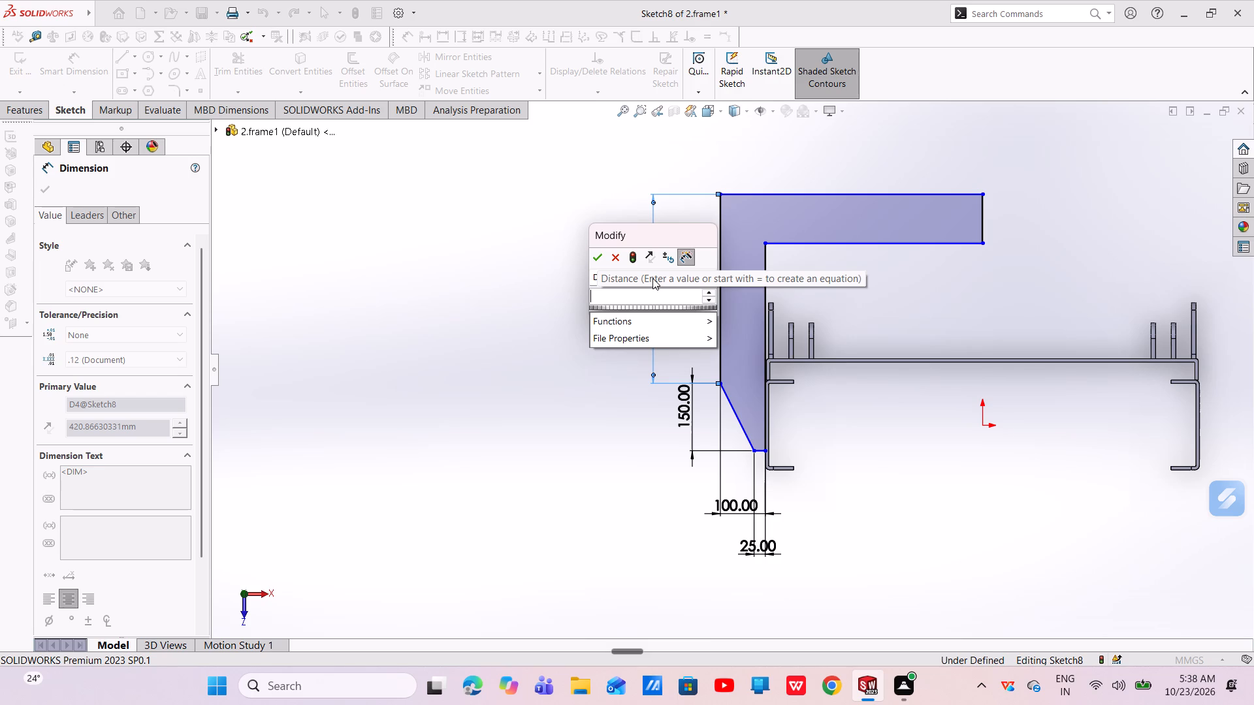
type("290")
key("Return")
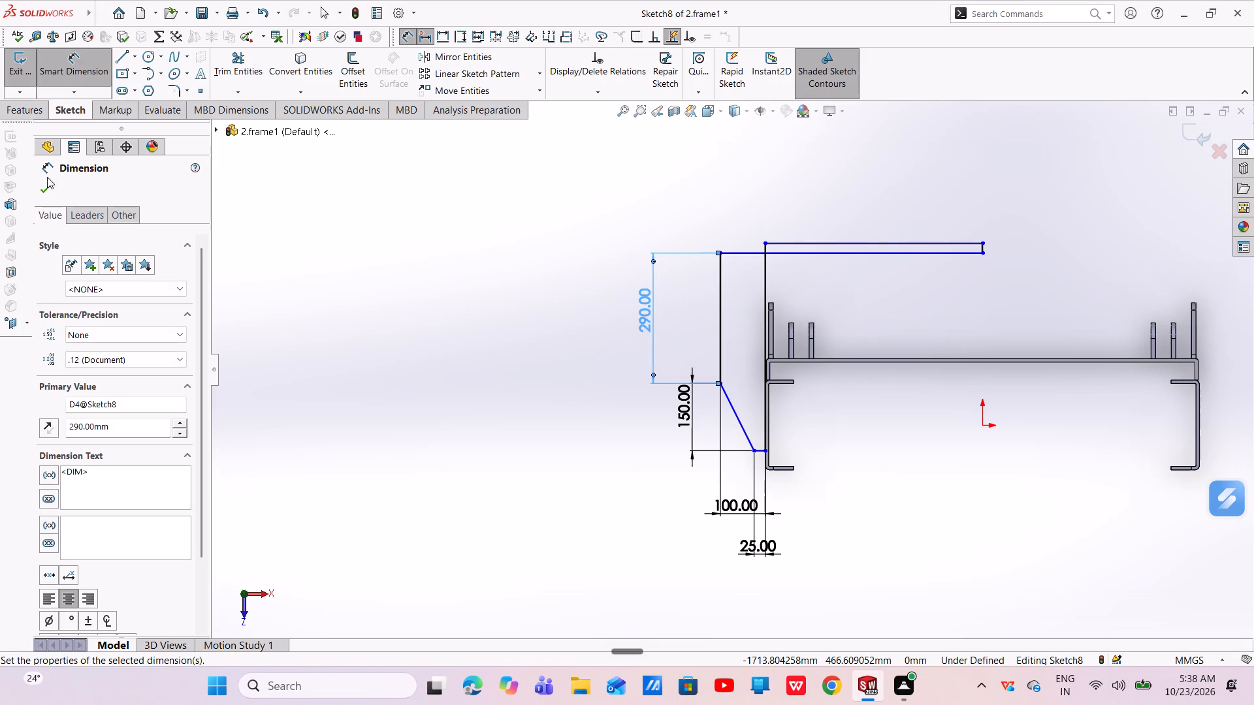
left_click(50, 194)
scroll(992, 263, "down", 2)
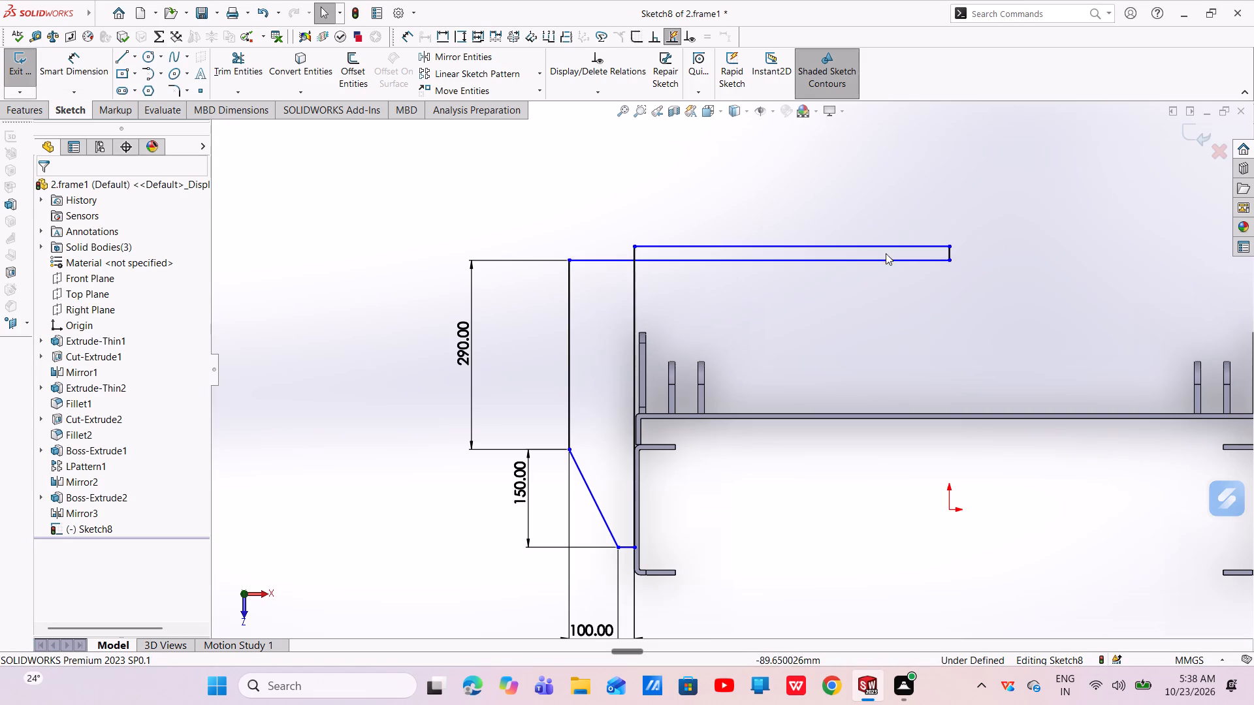
Move the arm's inner horizontal line below its outer horizontal line, making the arm about 82 mm thick.
left_click_drag(877, 242, 896, 289)
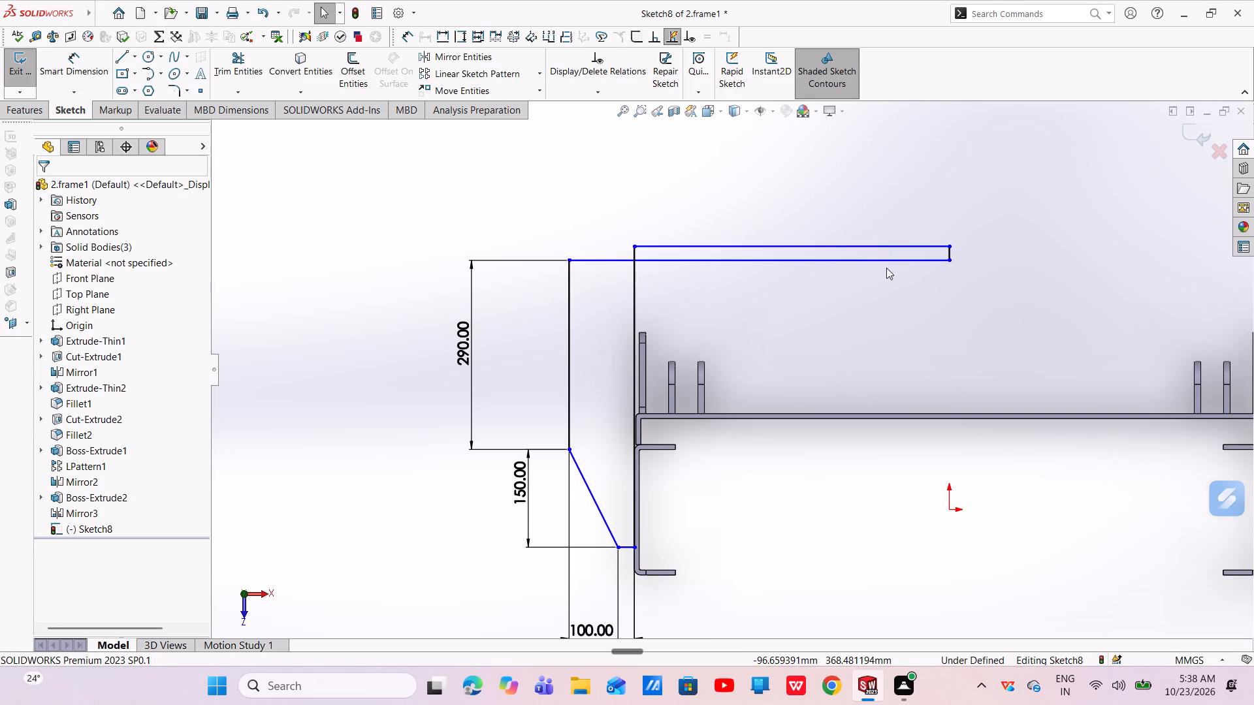
left_click_drag(877, 243, 884, 297)
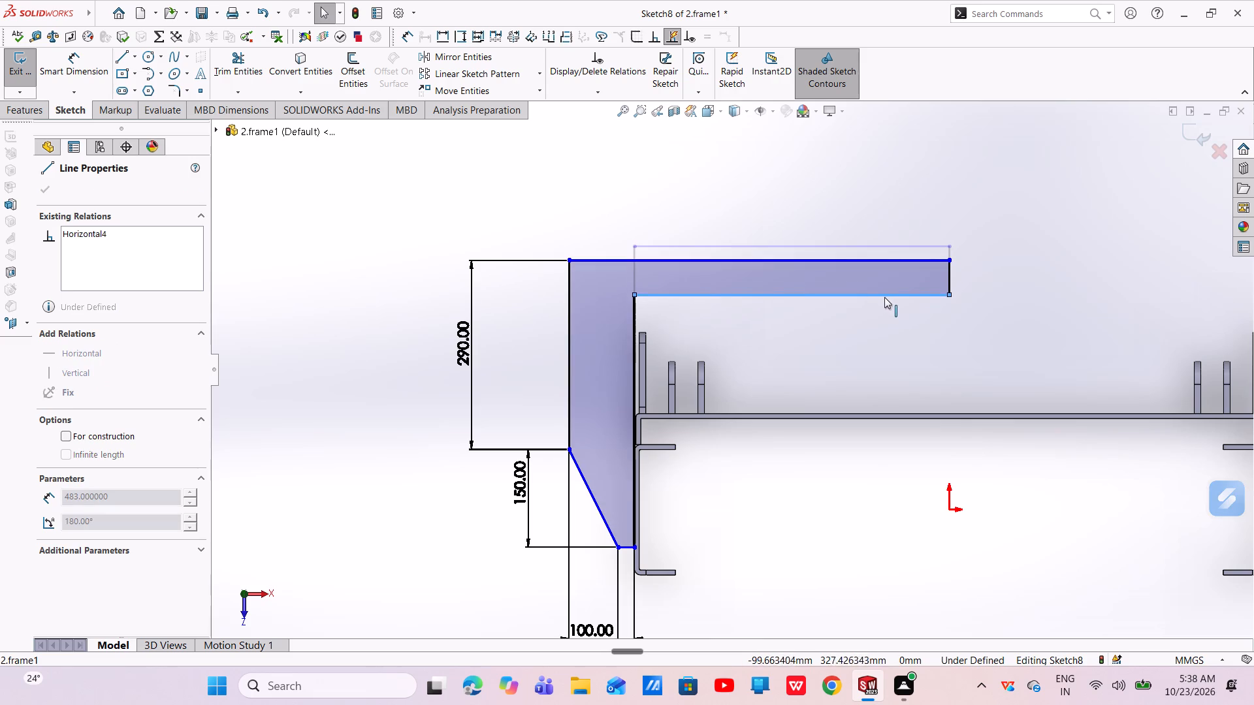
left_click_drag(884, 297, 885, 314)
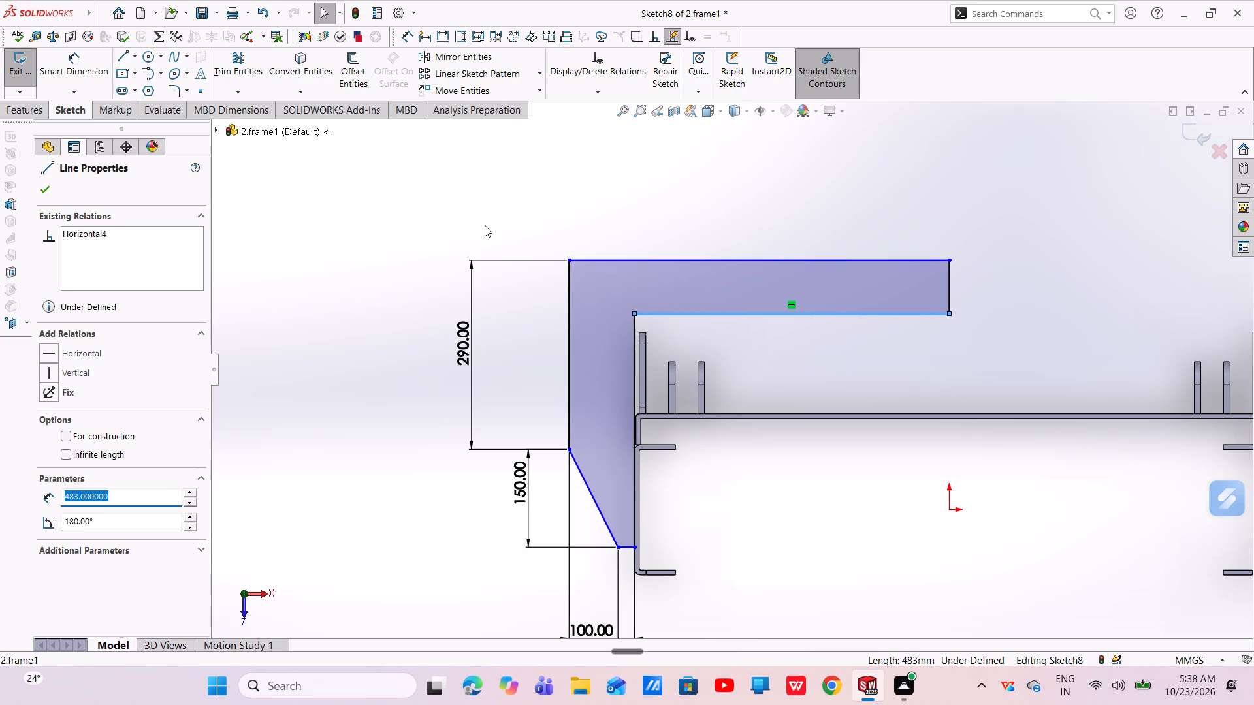
key("Escape")
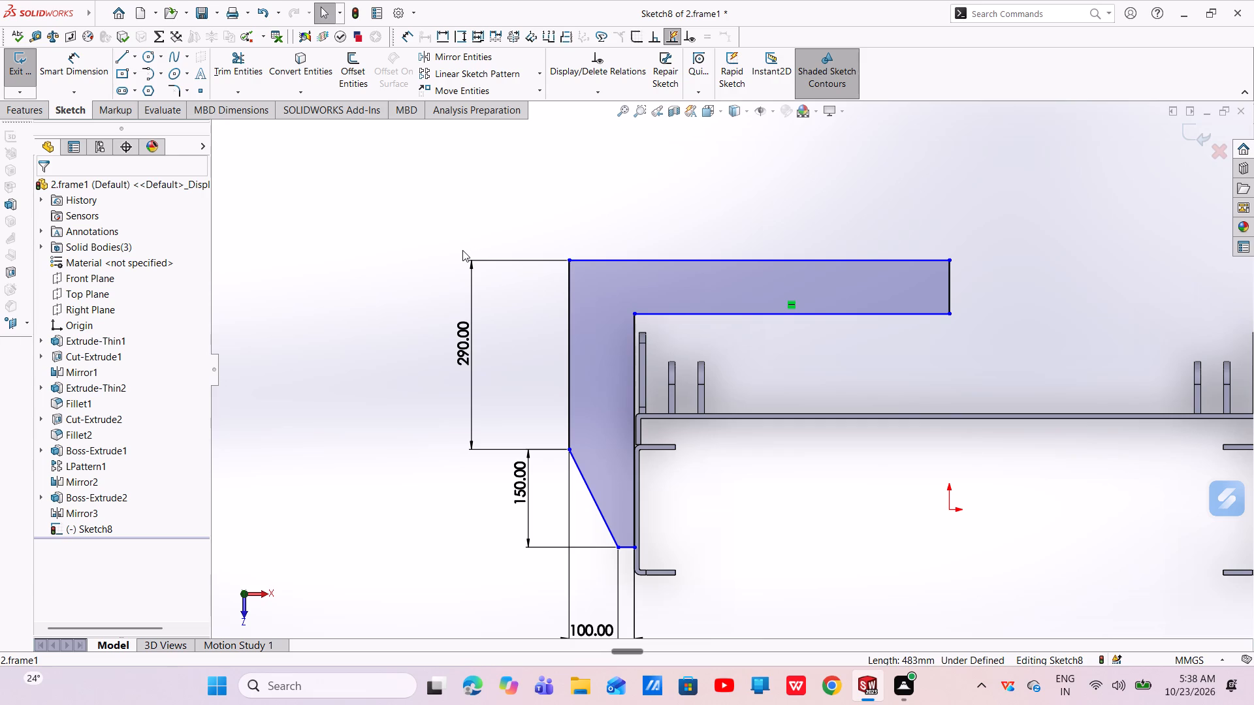
Dimension the thickness between the arm's outer and inner horizontal lines to 75 mm.
left_click(98, 74)
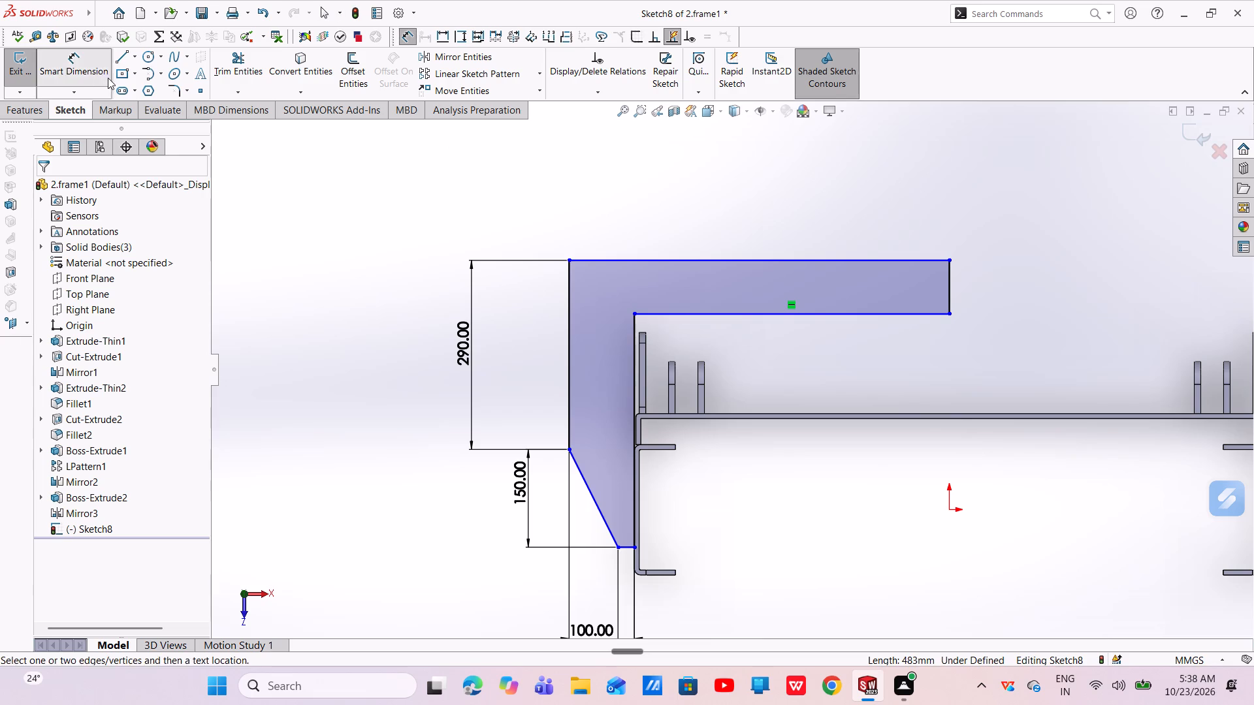
left_click(824, 261)
left_click(824, 312)
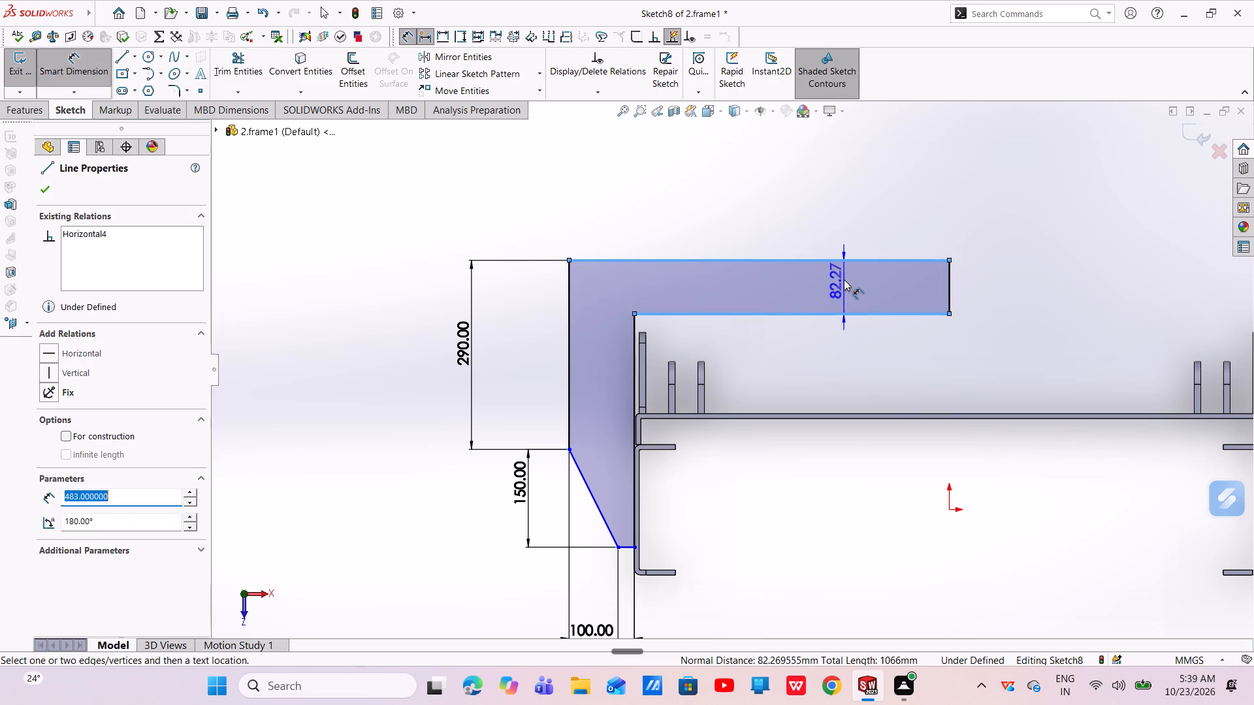
left_click(971, 287)
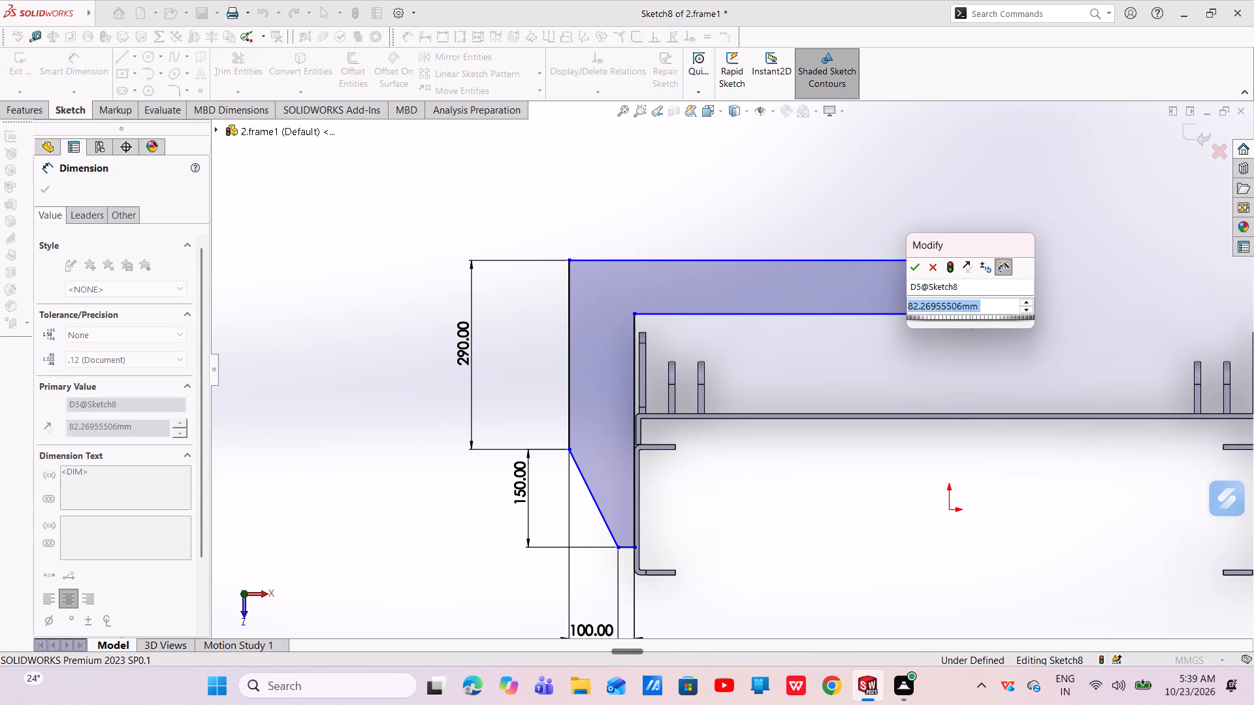
key("BackSpace")
type("75")
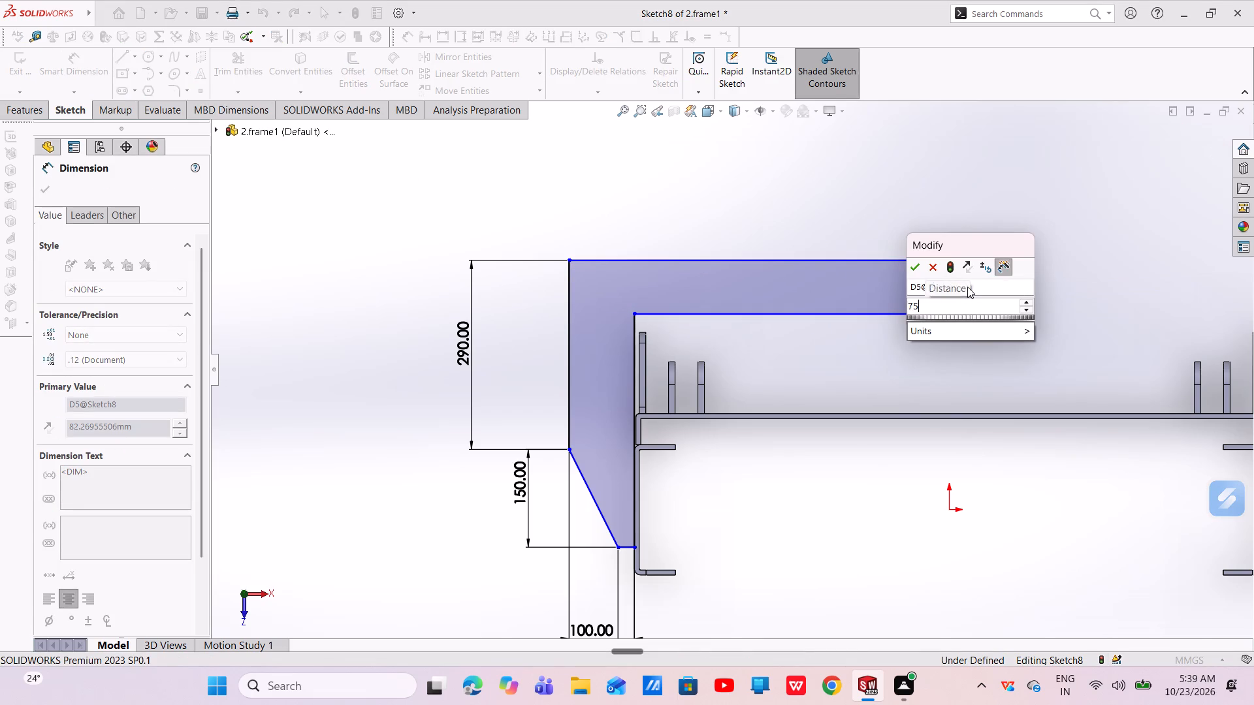
key("Return")
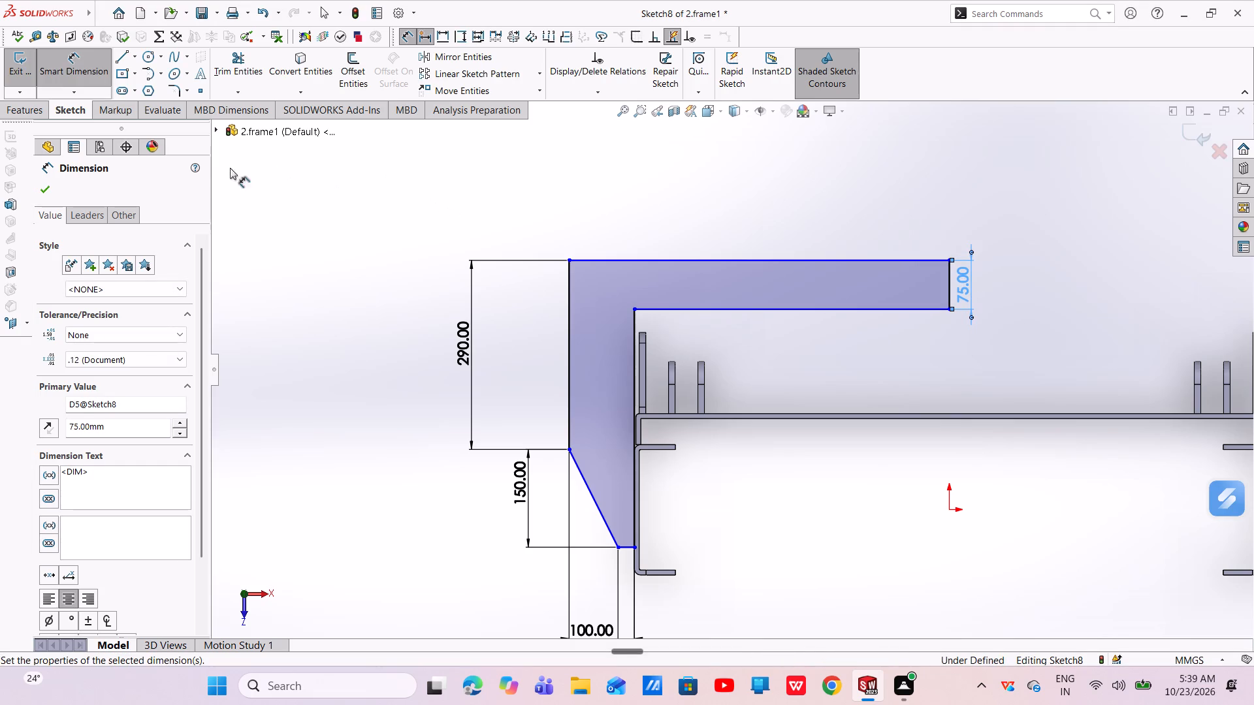
left_click(46, 195)
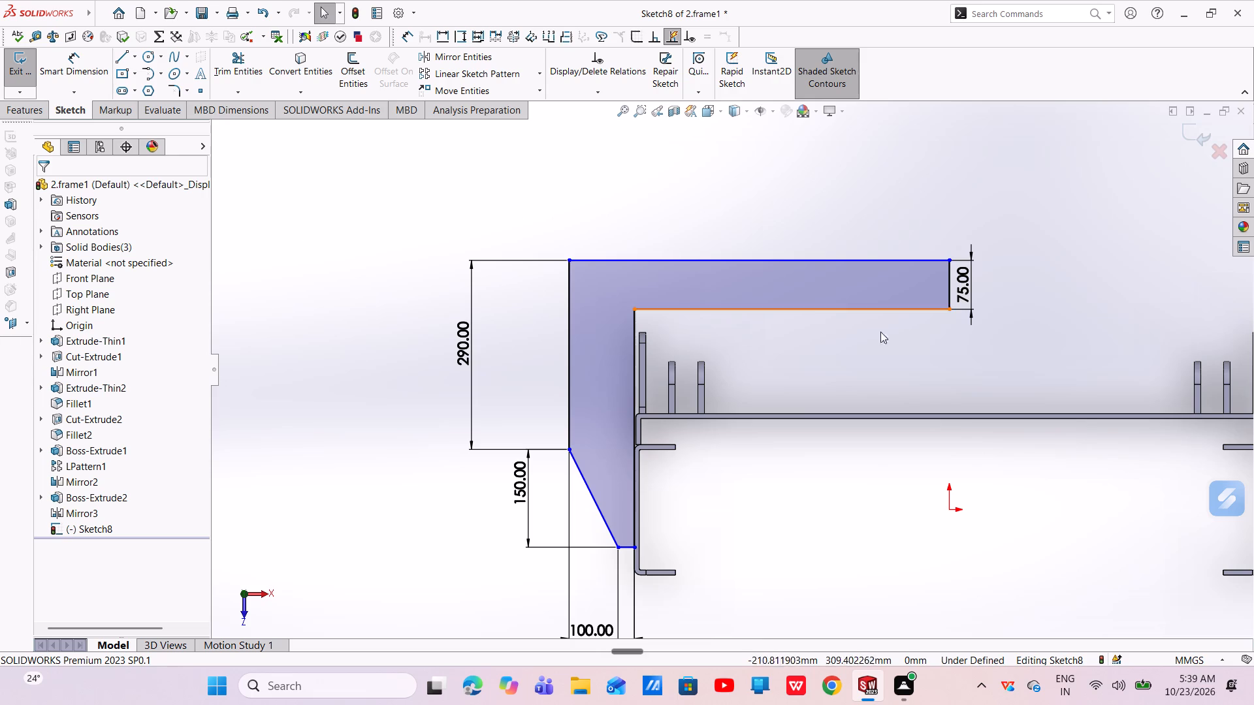
Set the arm's thickness dimension to 150 mm.
double_click(967, 302)
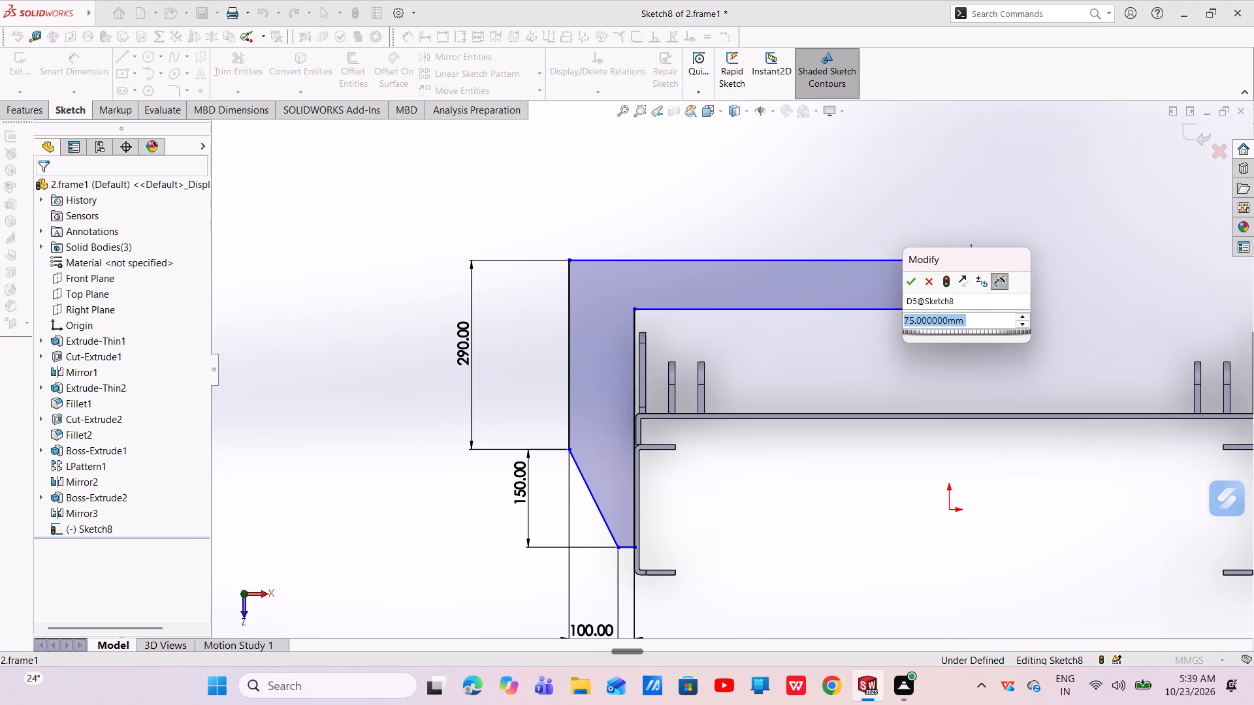
right_click(965, 302)
key("BackSpace")
type("15")
key("0")
key("Return")
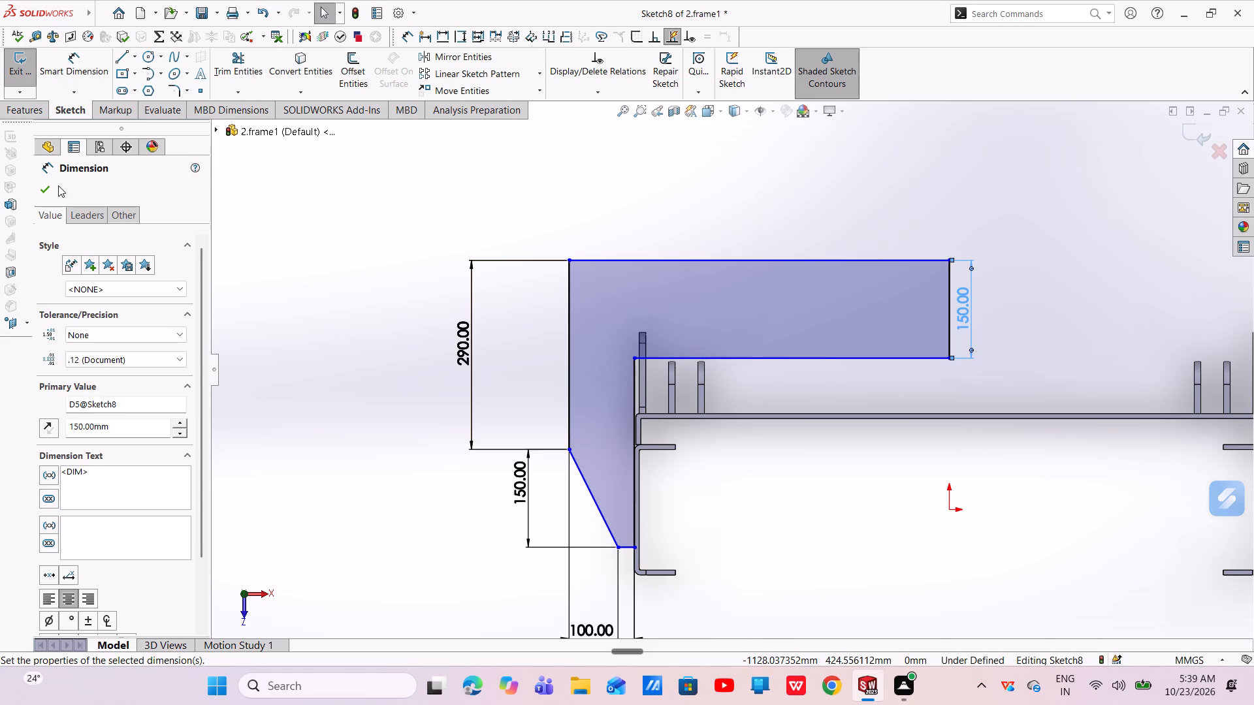
left_click(44, 199)
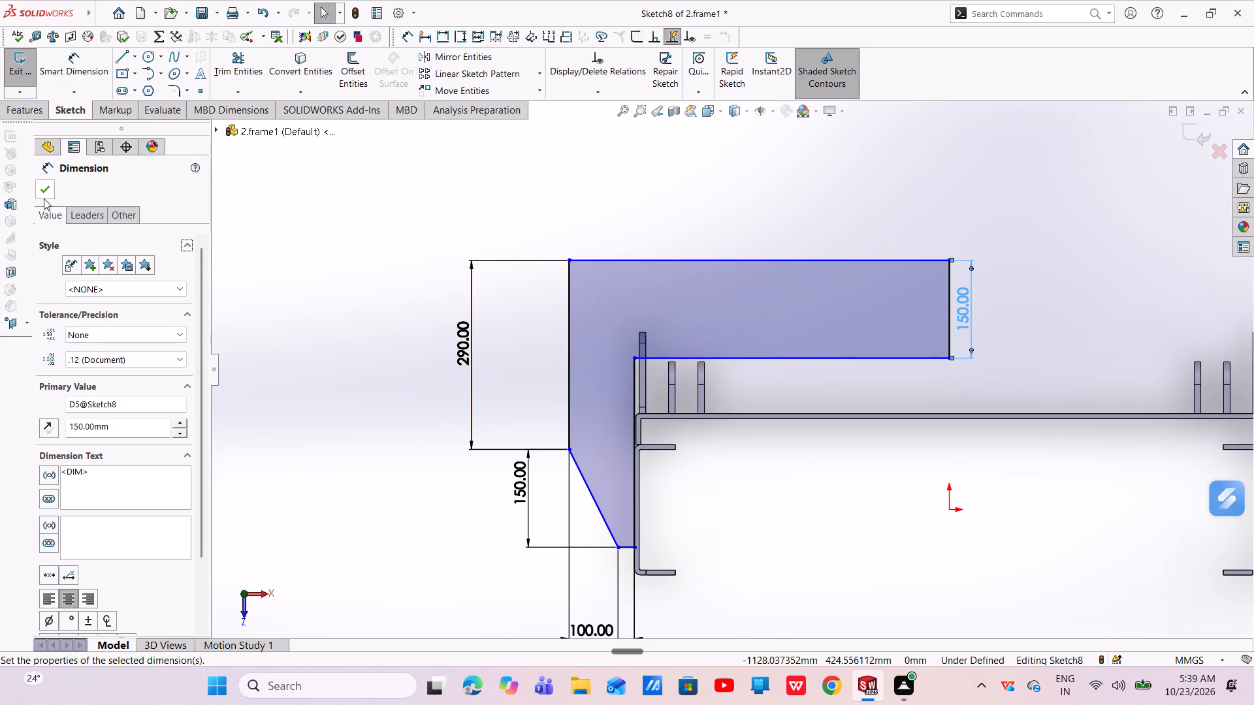
left_click(44, 190)
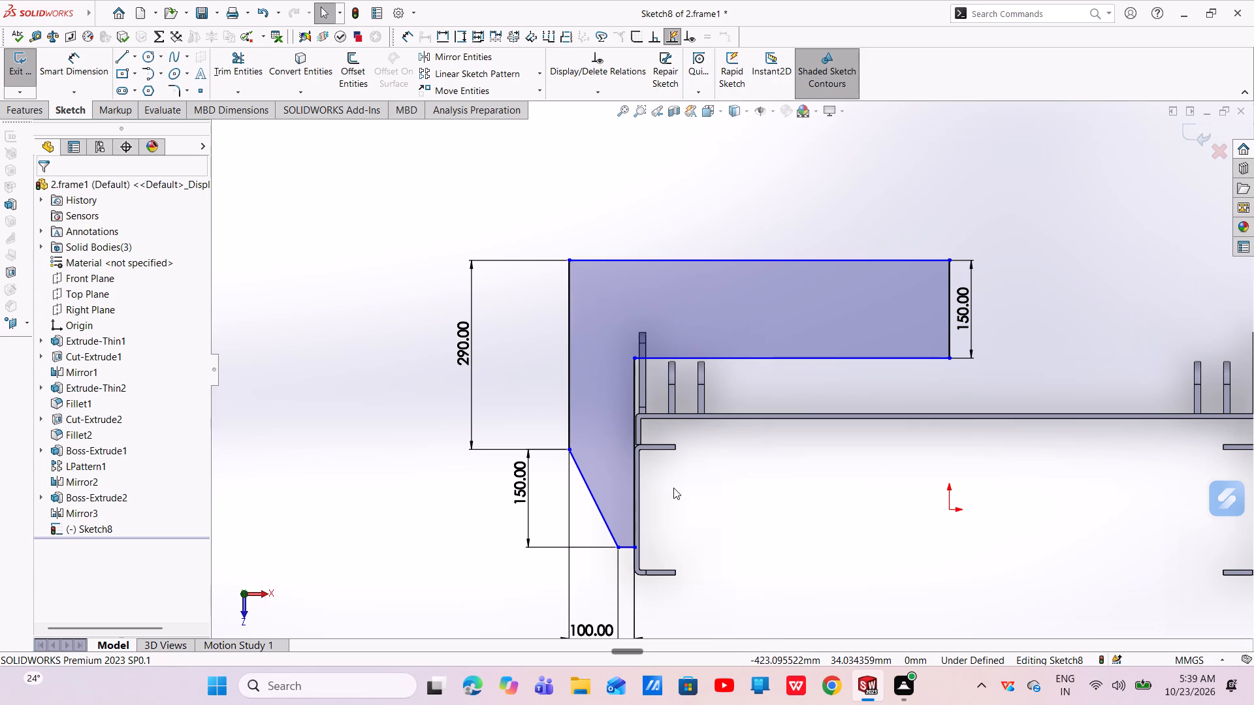
Dimension the height from the channel's lower flange outer edge to the profile's short bottom edge to 38 mm and finish dimensioning.
scroll(673, 488, "up", 2)
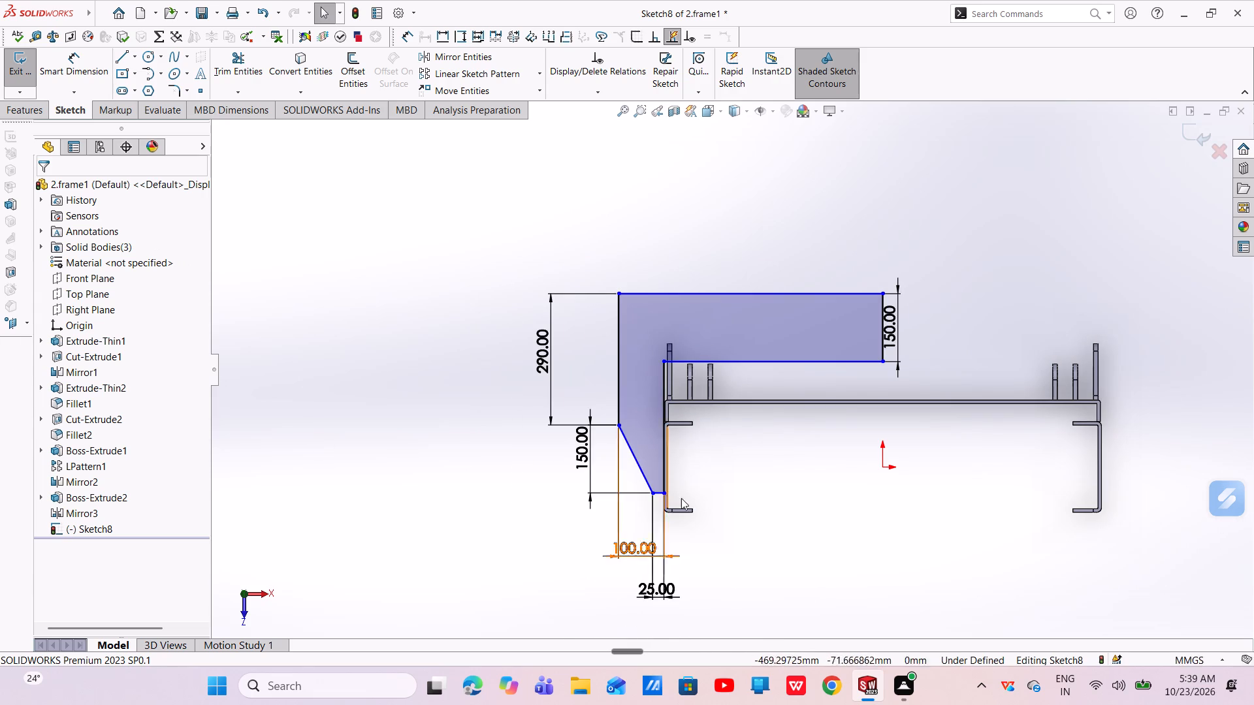
scroll(687, 498, "down", 5)
left_click(633, 434)
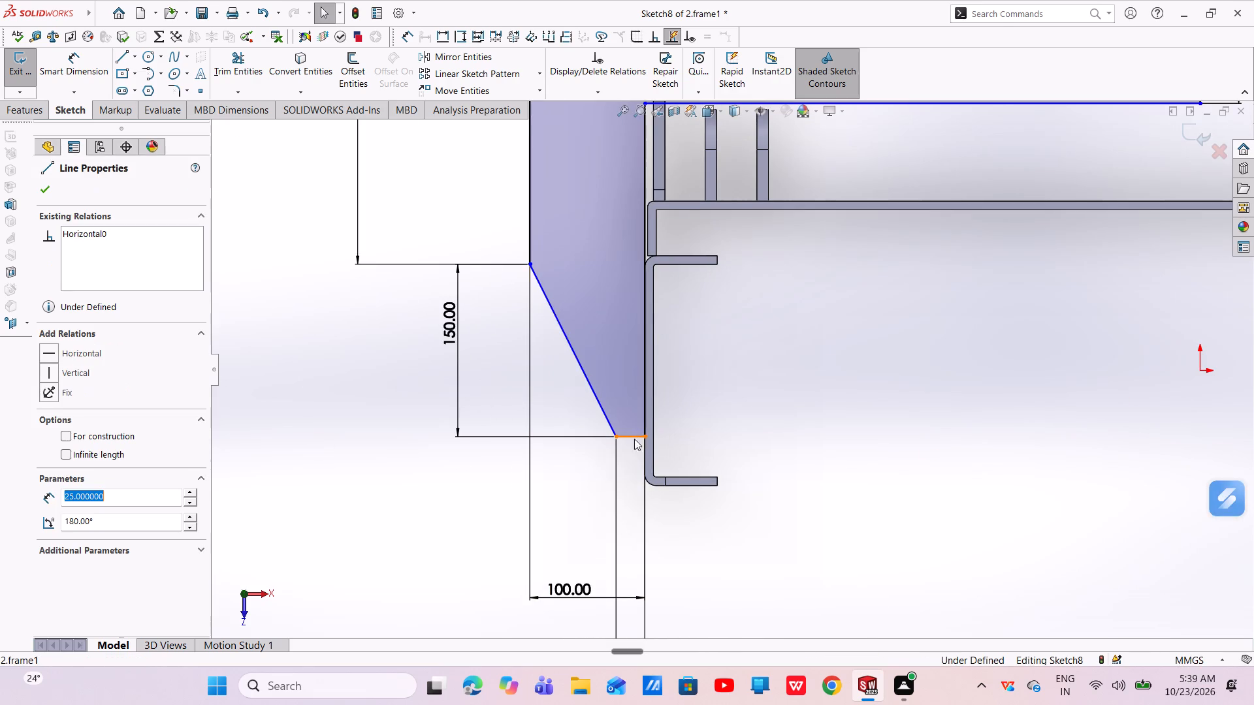
left_click(718, 486)
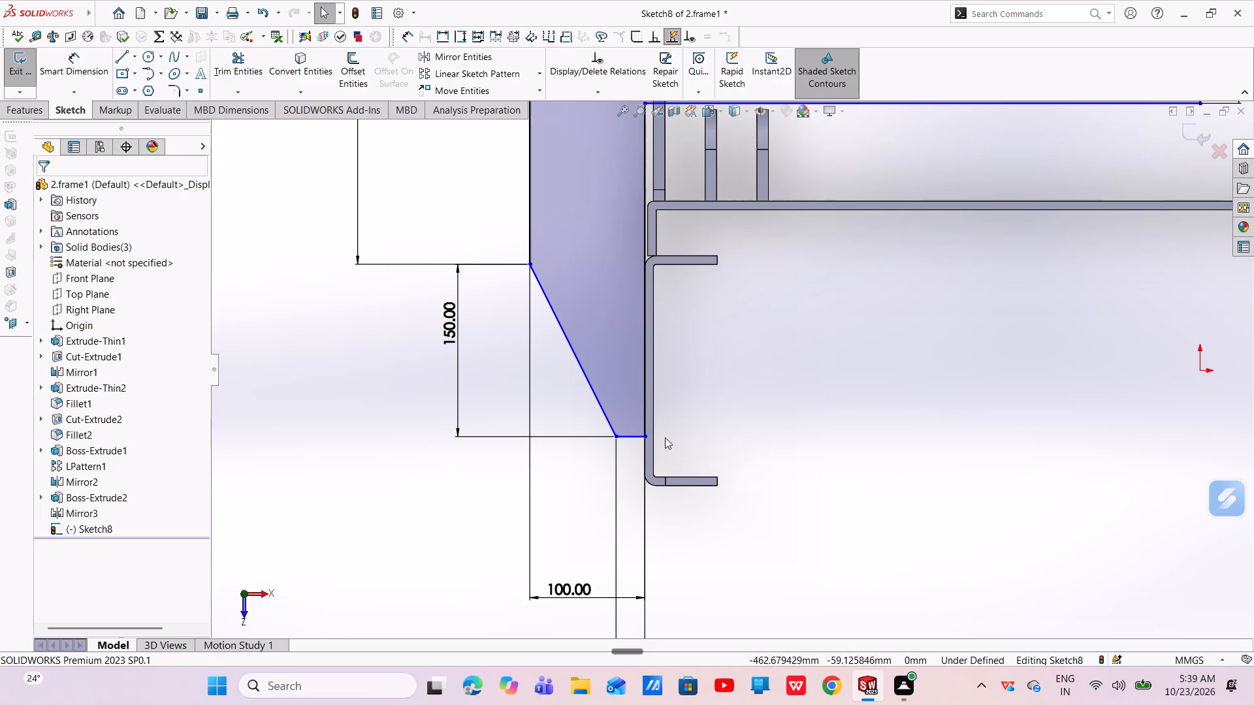
left_click(78, 78)
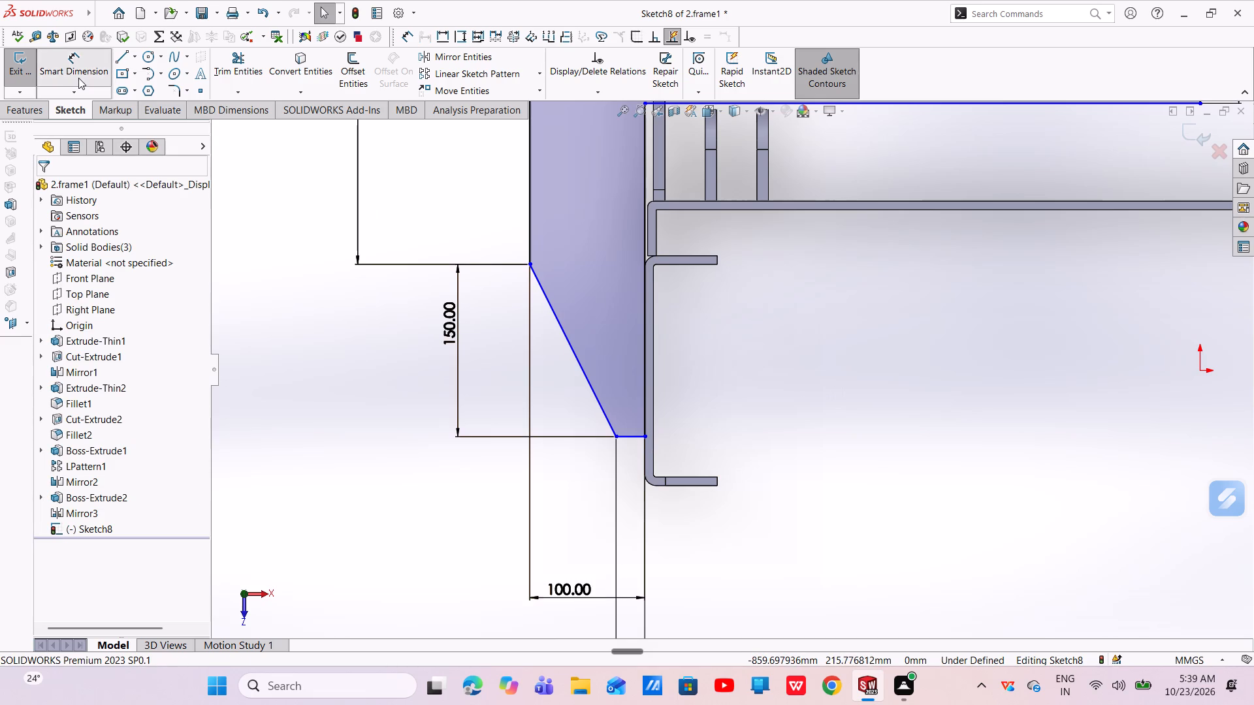
left_click(634, 435)
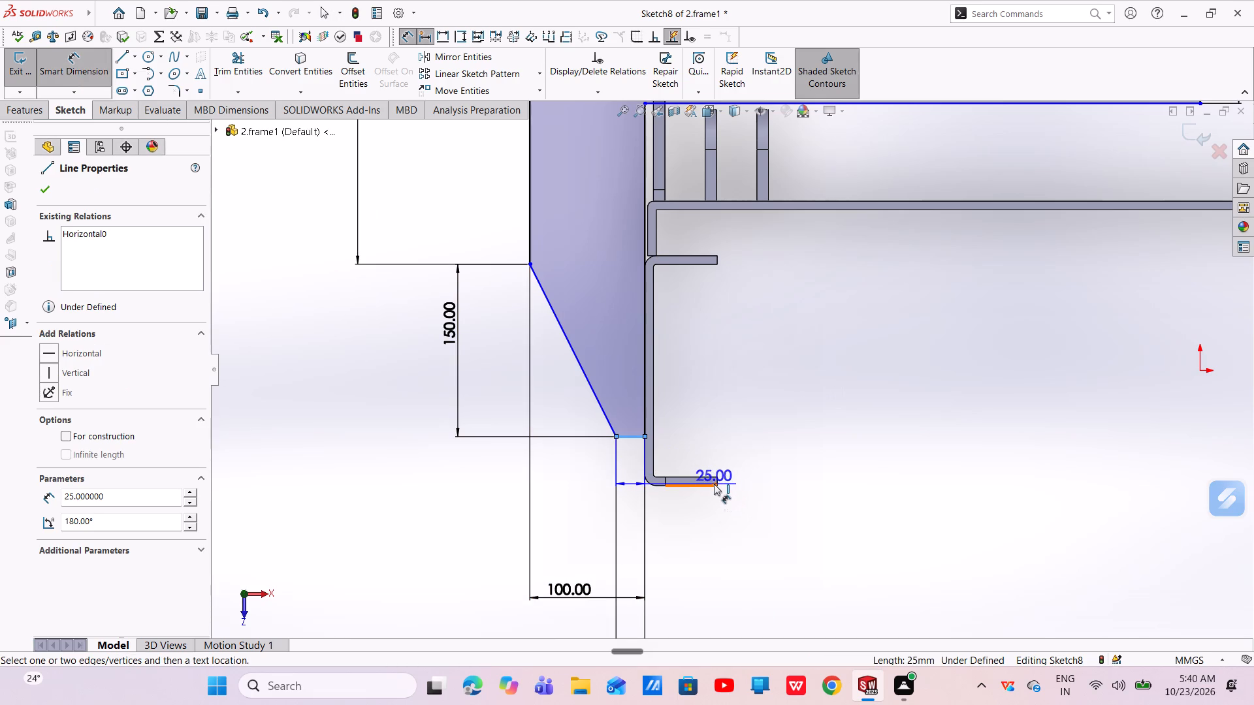
left_click(716, 486)
left_click(814, 475)
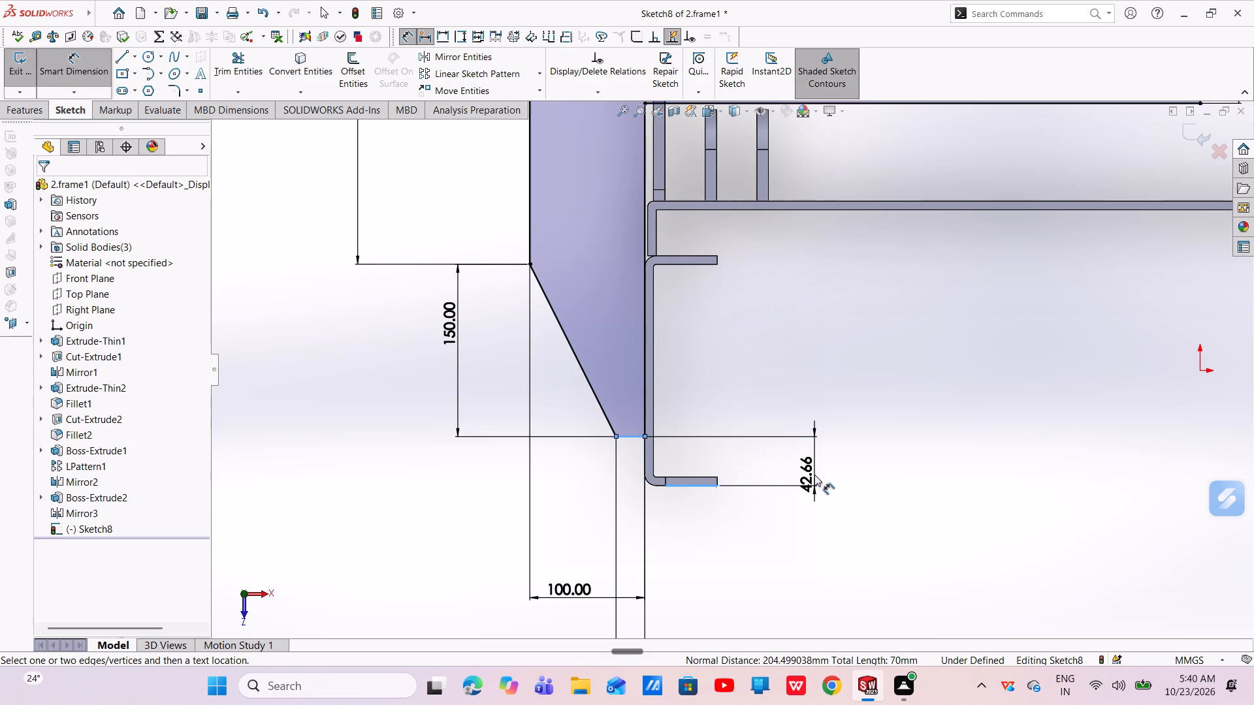
key("BackSpace")
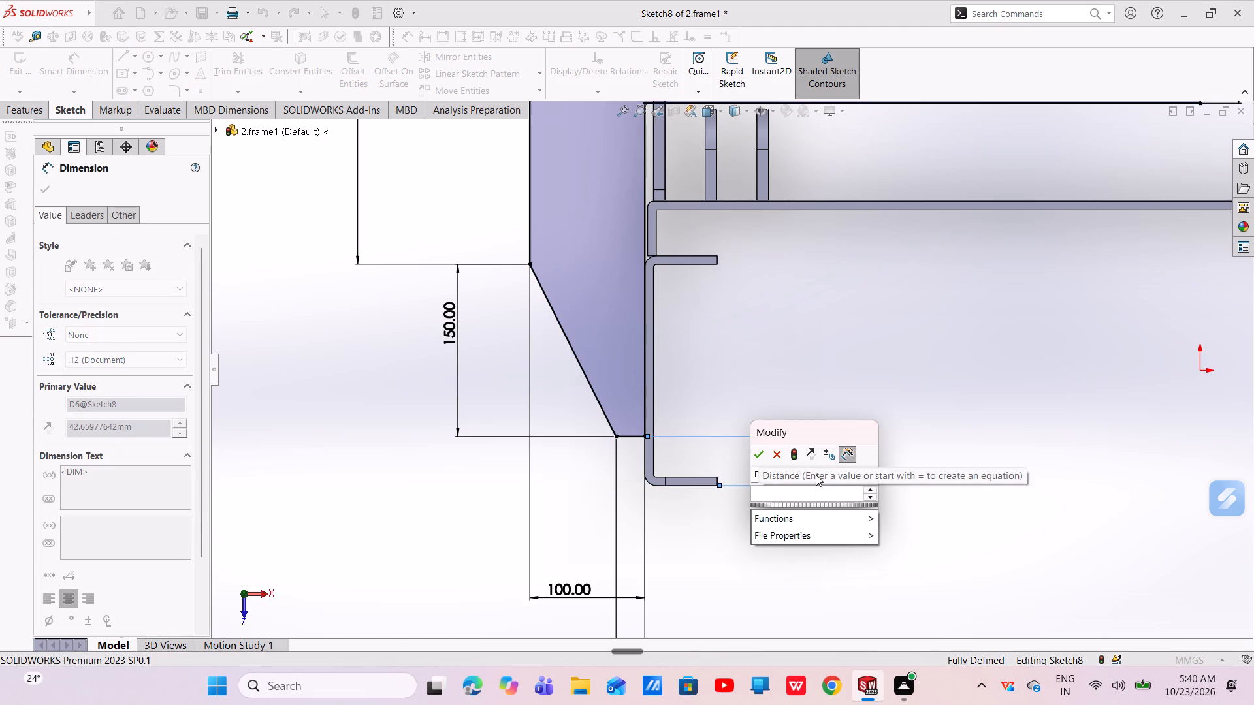
type("38")
key("Return")
scroll(825, 454, "up", 2)
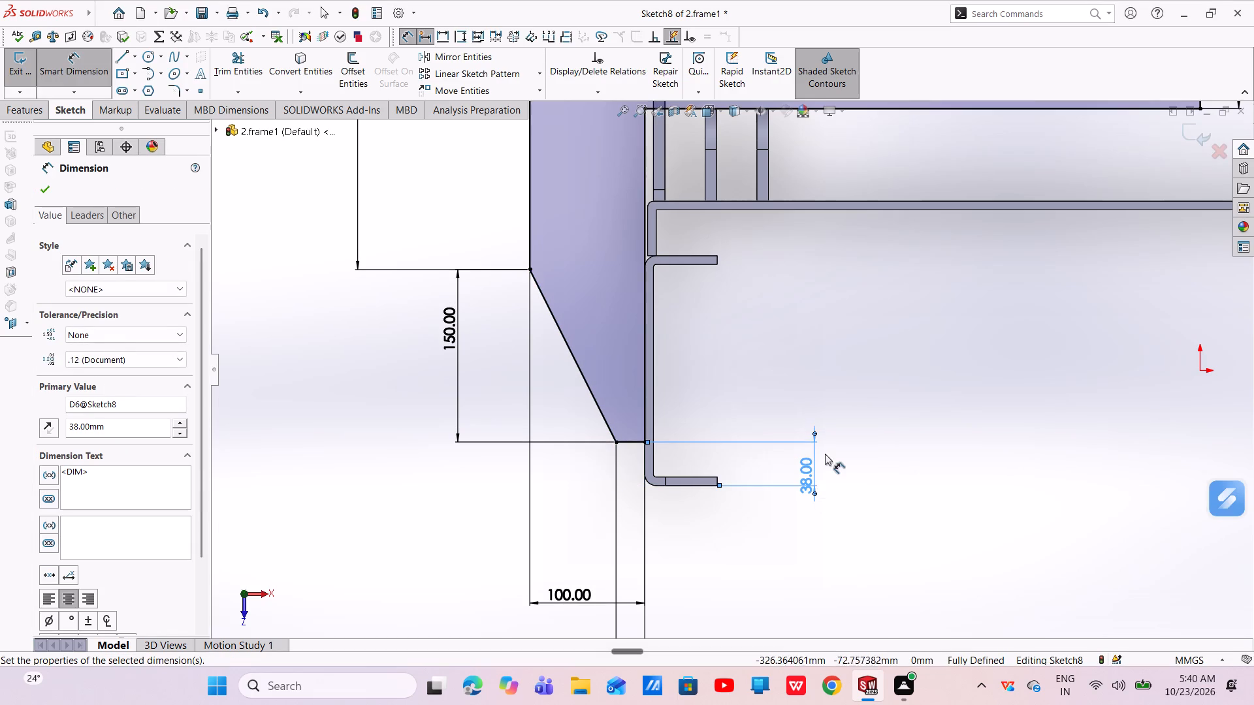
scroll(825, 454, "up", 3)
scroll(830, 366, "down", 1)
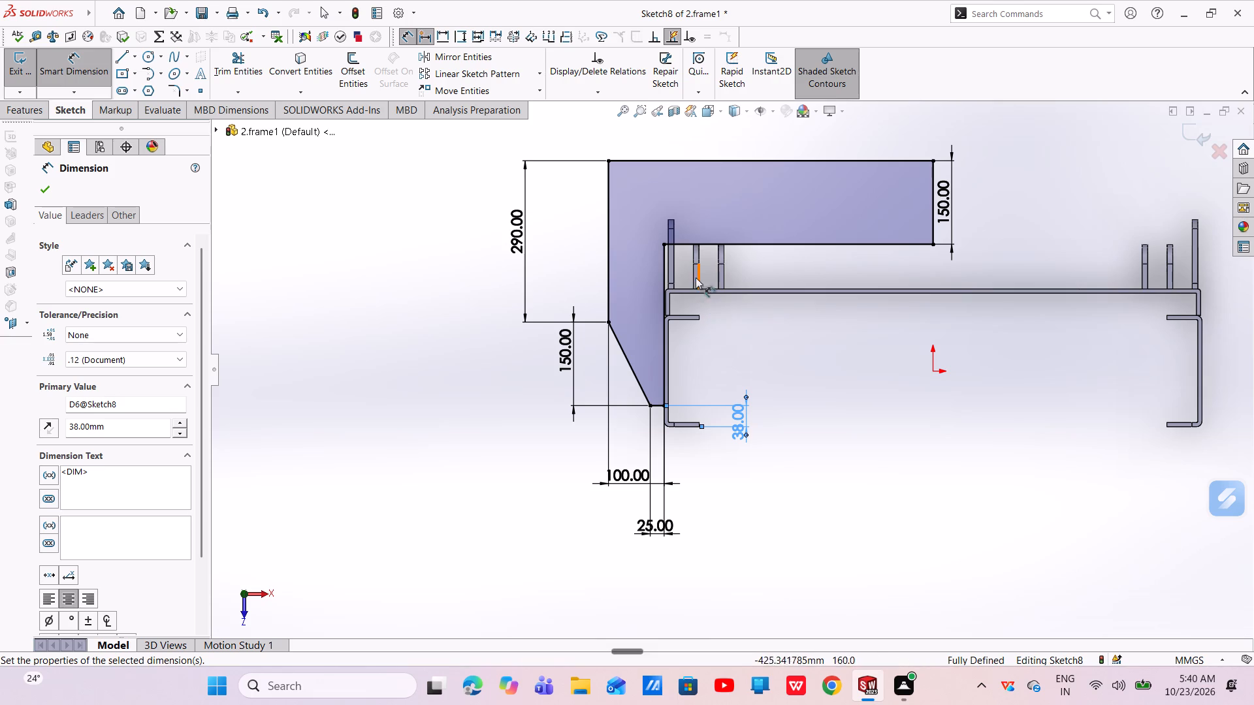
left_click(54, 185)
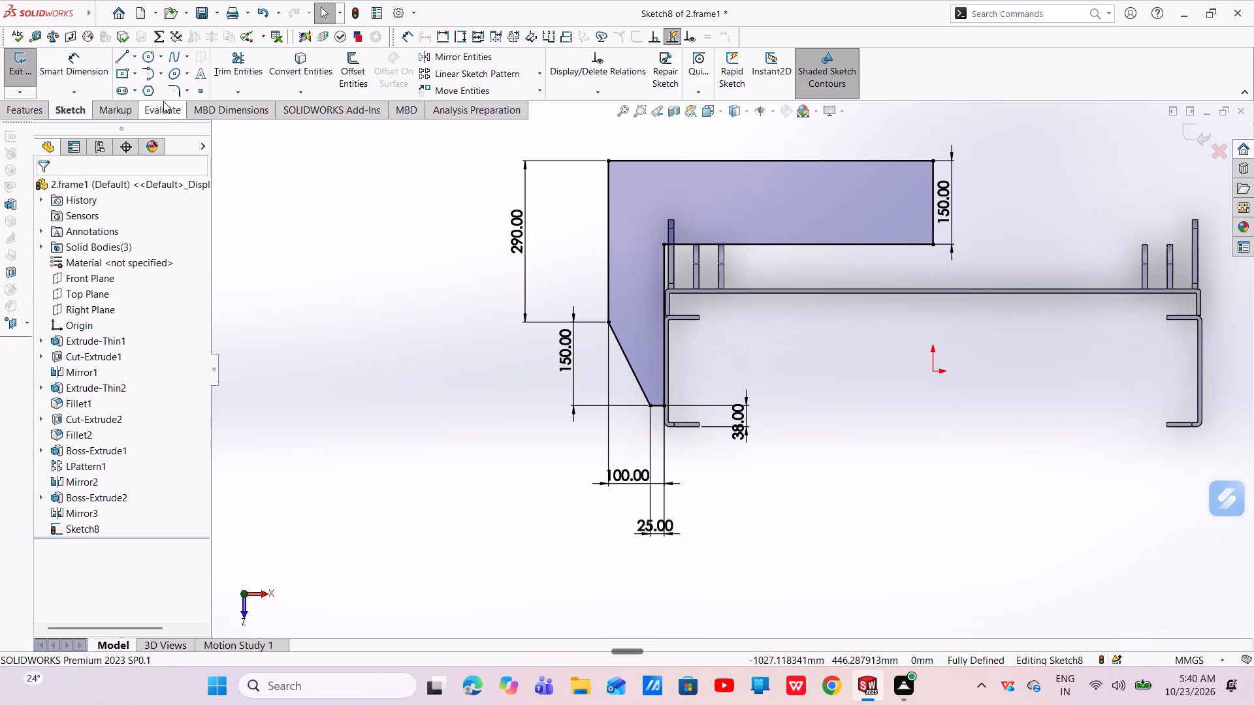
Add a 50 mm sketch fillet to the inner corner where the profile's vertical leg meets the horizontal arm.
left_click(172, 86)
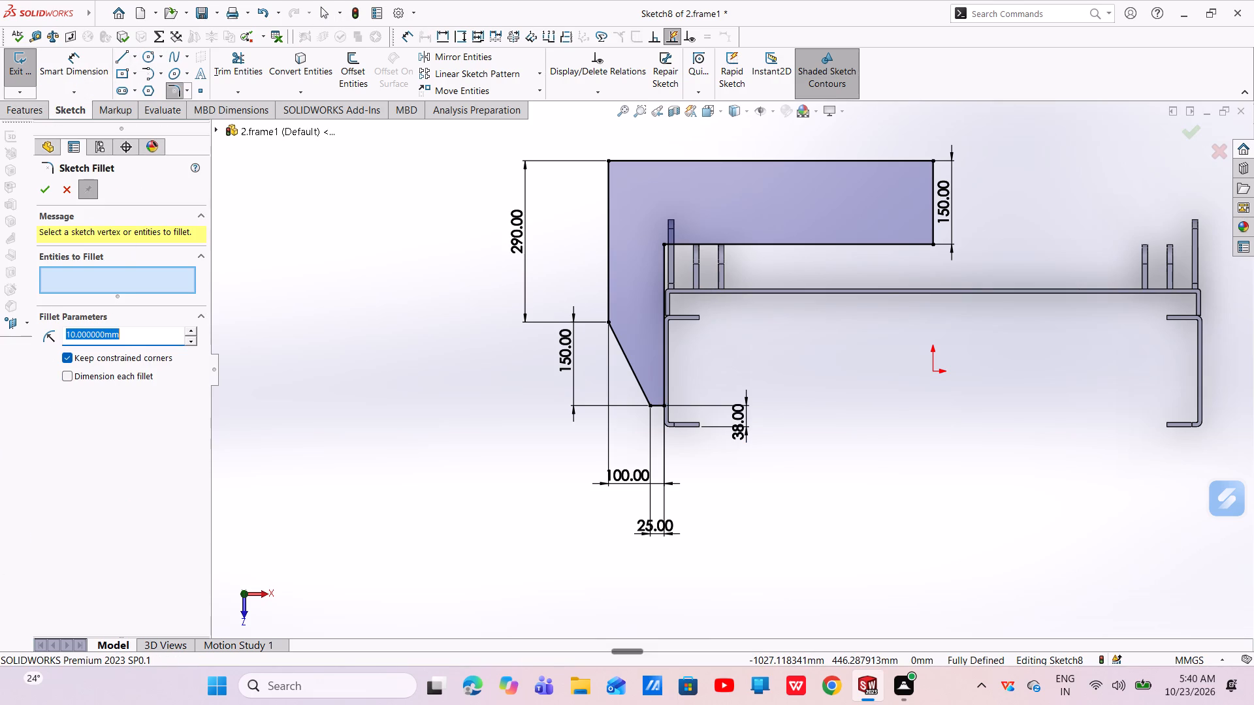
key("BackSpace")
key("5")
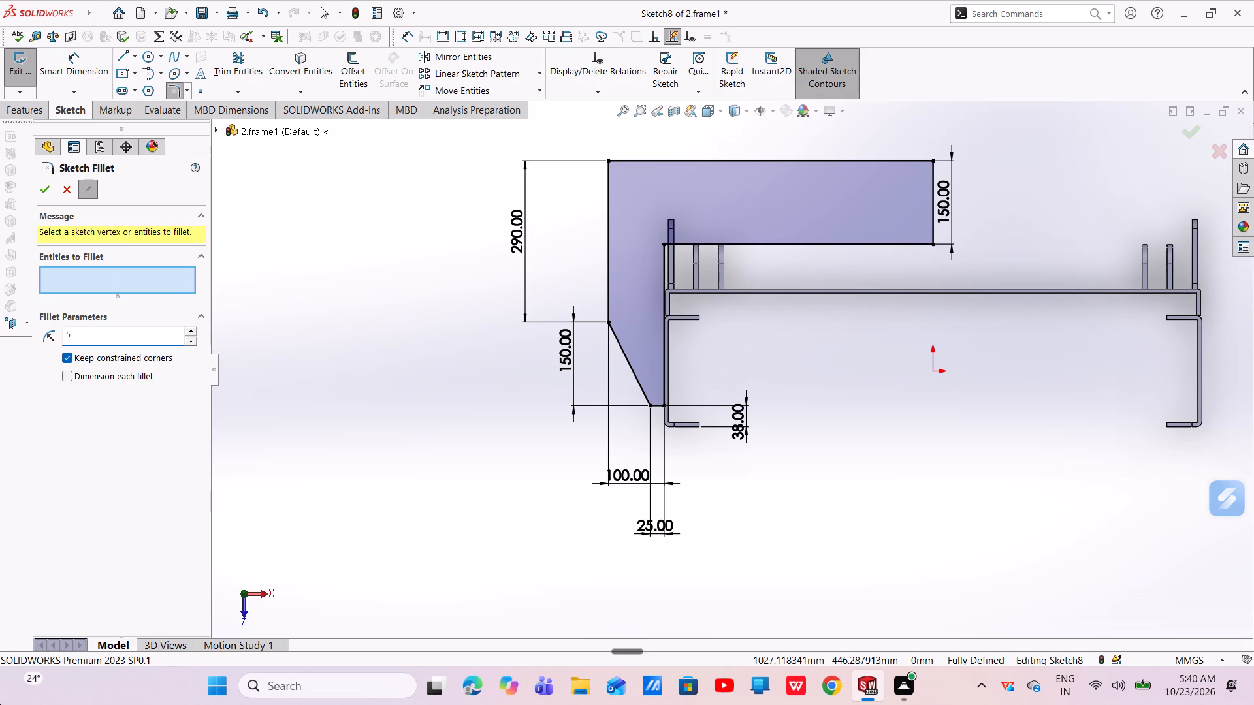
key("0")
key("Return")
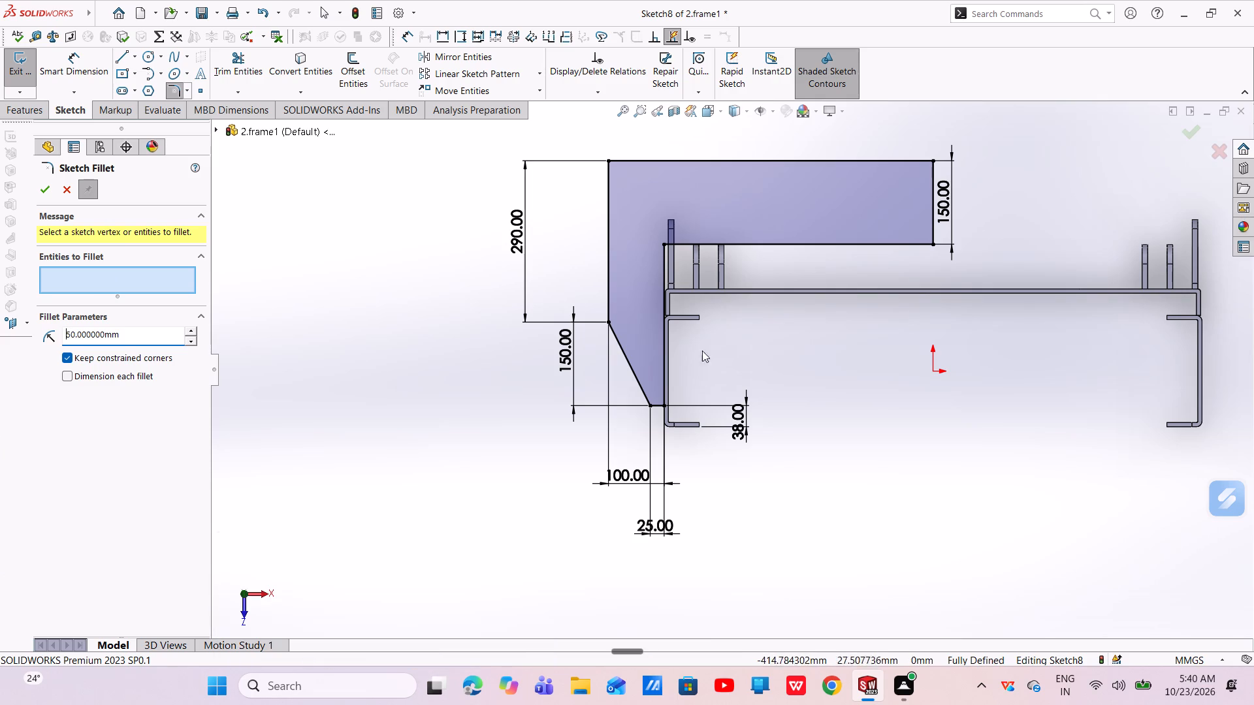
scroll(688, 272, "down", 5)
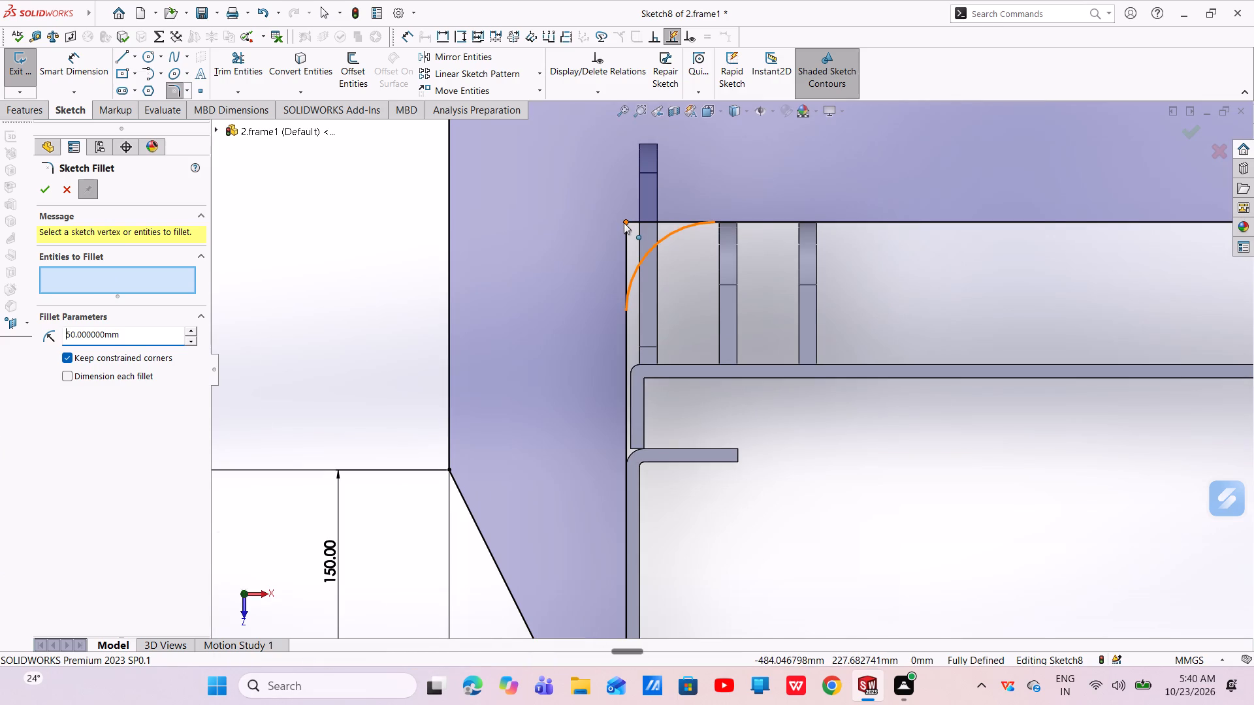
left_click(624, 223)
right_click(624, 223)
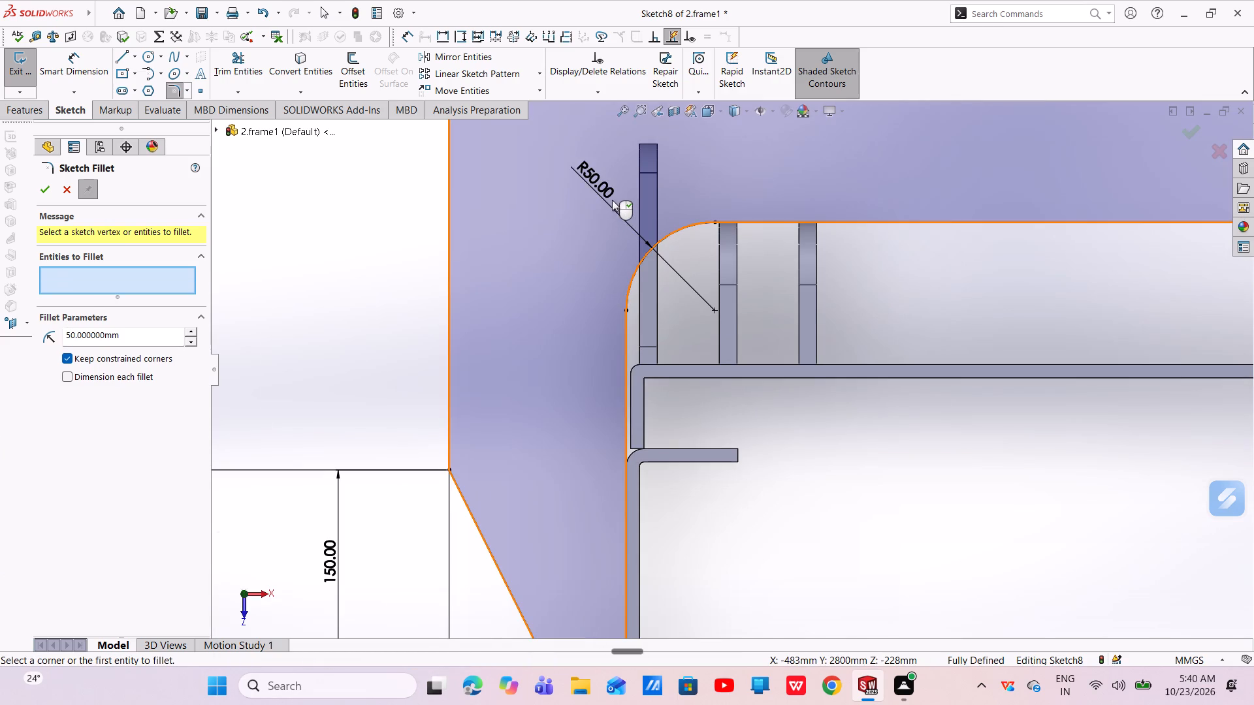
Add a 75 mm sketch fillet to the profile's outer corner between the vertical leg and the horizontal arm.
scroll(612, 199, "up", 3)
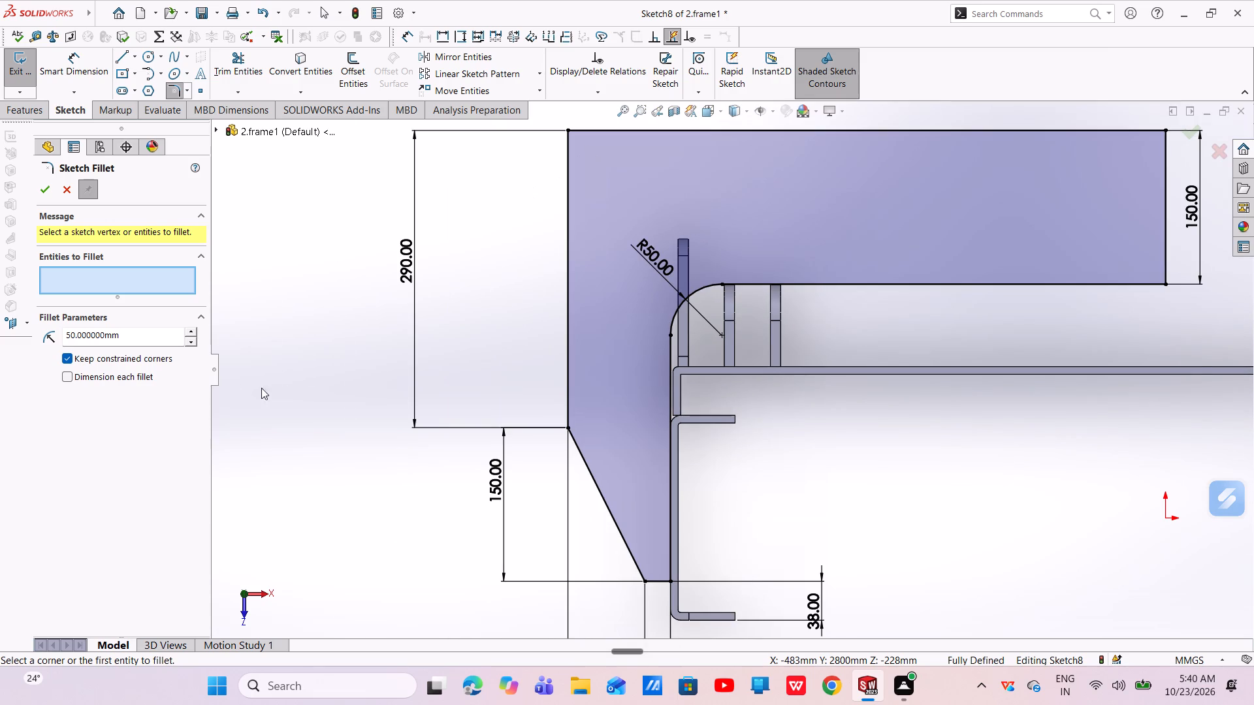
left_click_drag(119, 340, 106, 343)
left_click_drag(106, 343, 54, 354)
key("BackSpace")
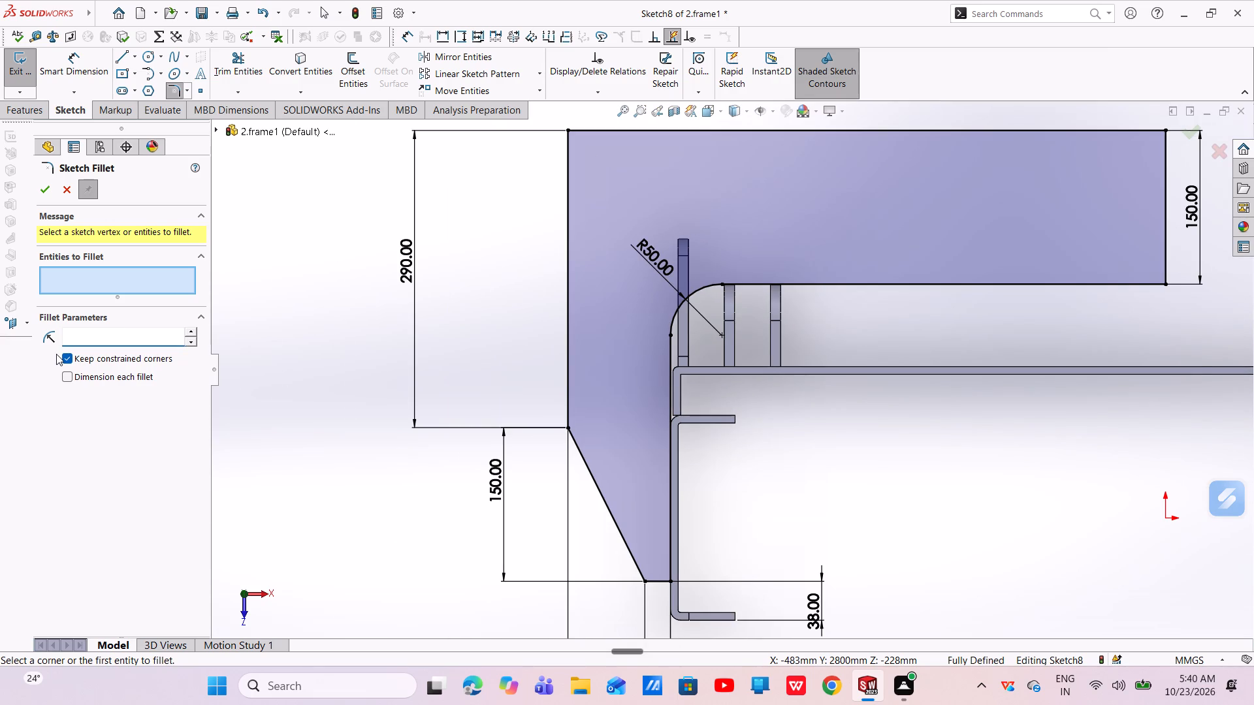
type("75")
key("Return")
left_click(568, 130)
right_click(568, 139)
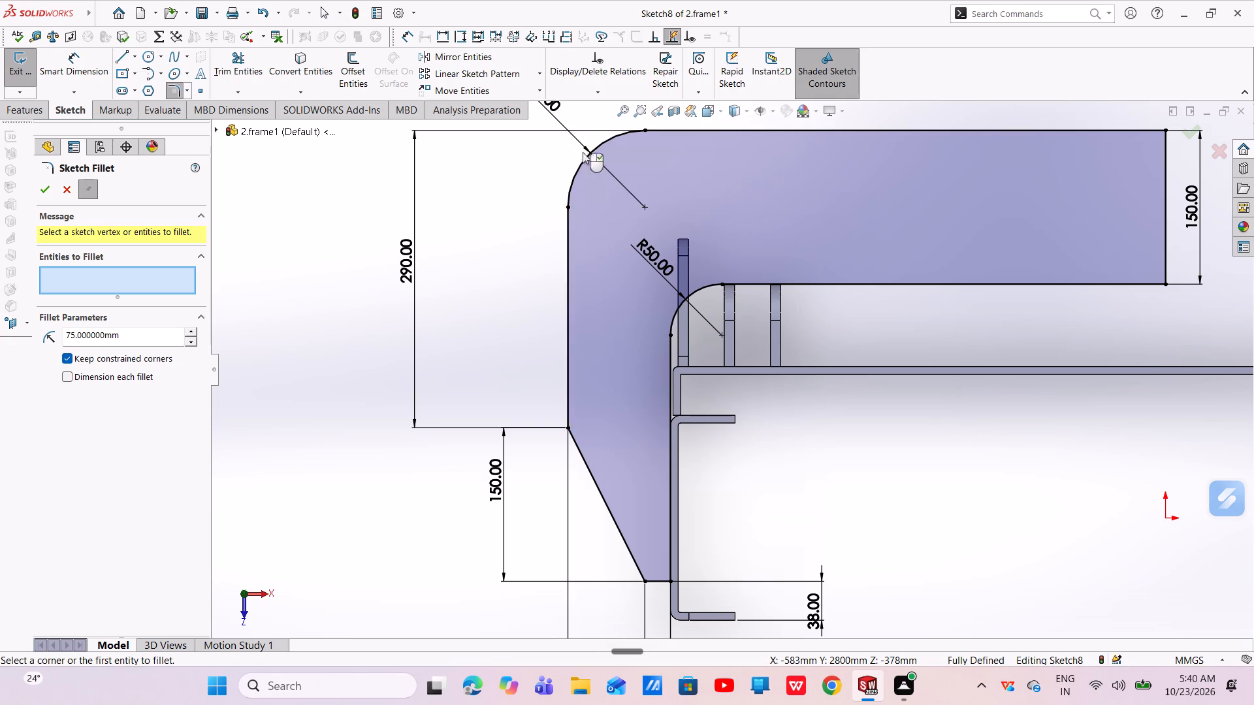
scroll(626, 215, "up", 4)
scroll(732, 319, "down", 3)
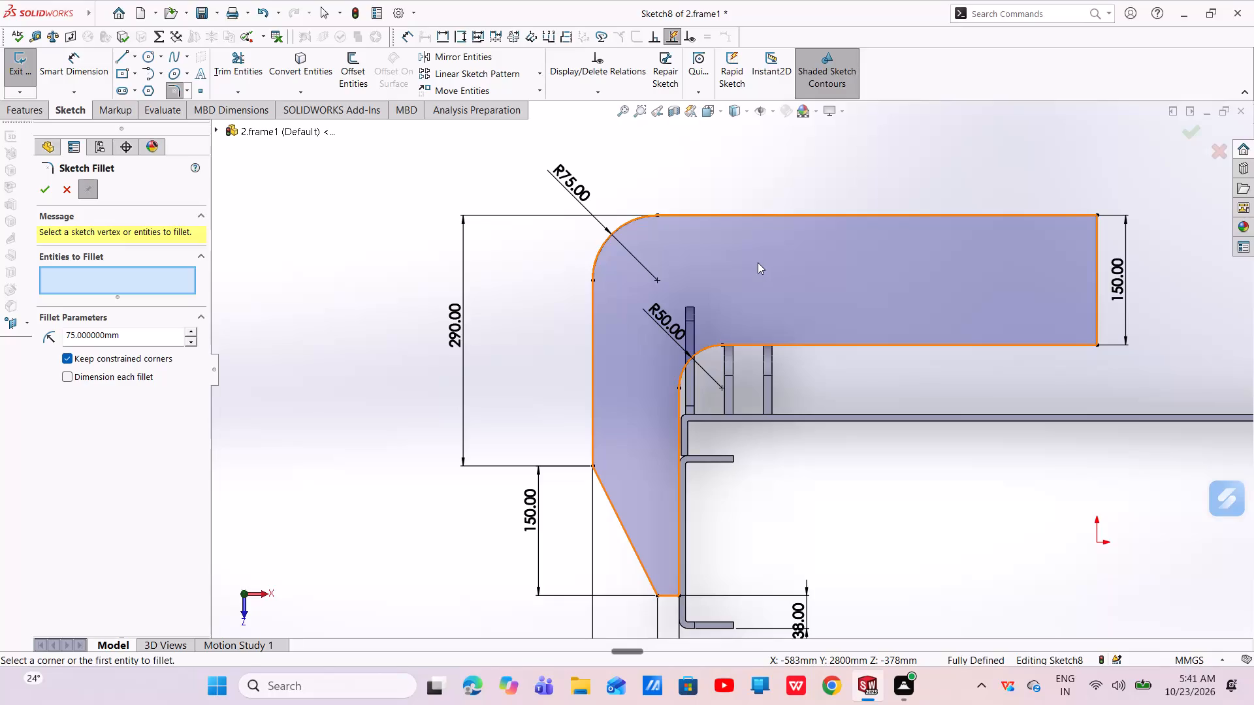
Sketch a vertical centerline about 600 mm long from the origin up through the arm's end edge.
scroll(1001, 342, "up", 3)
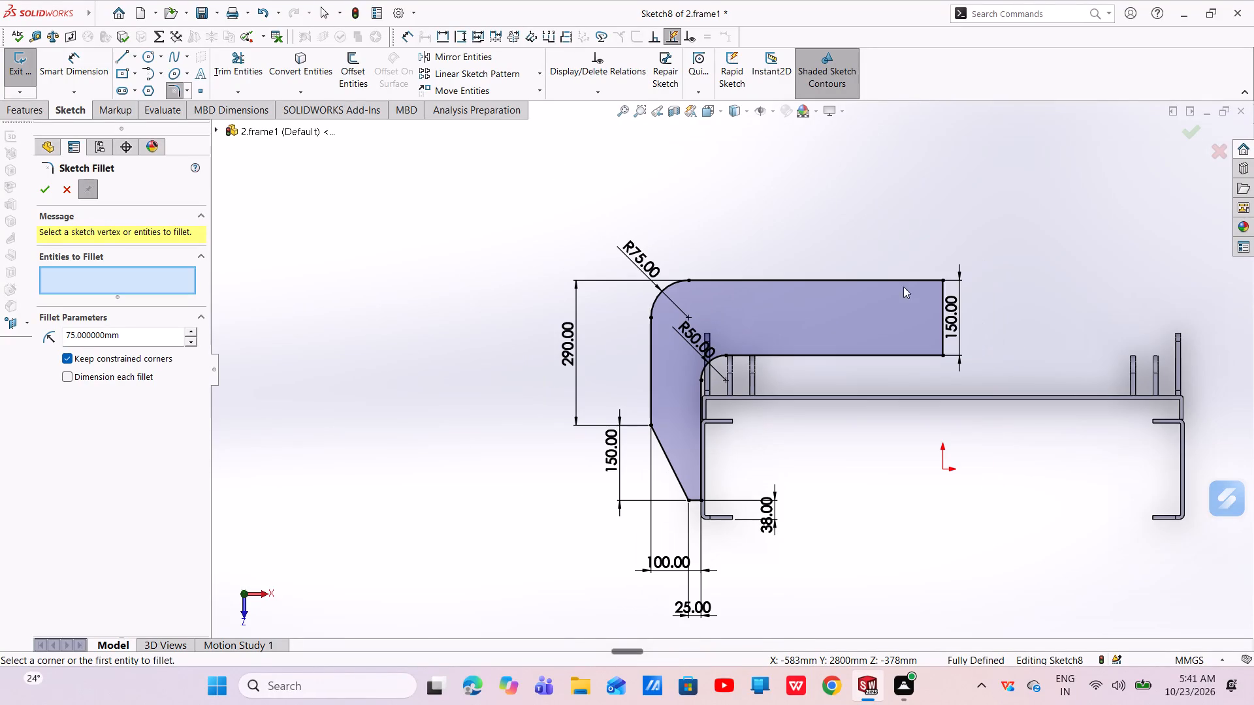
left_click(135, 56)
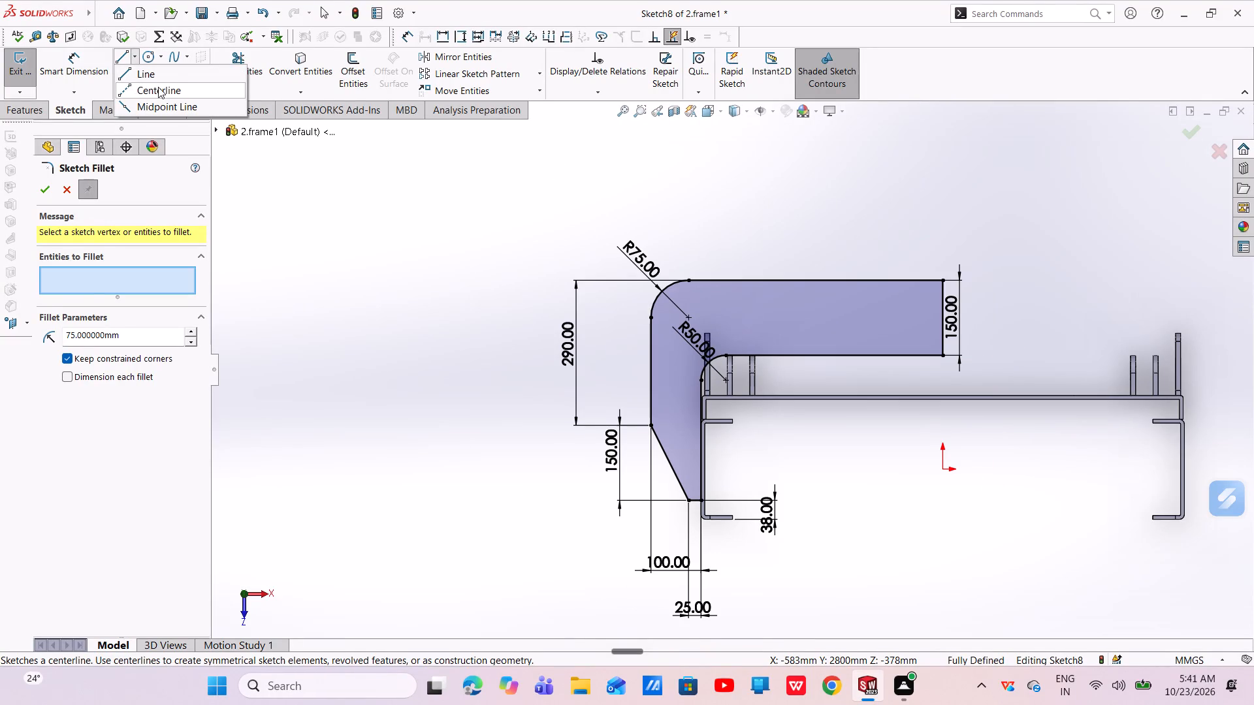
left_click(158, 87)
left_click(942, 470)
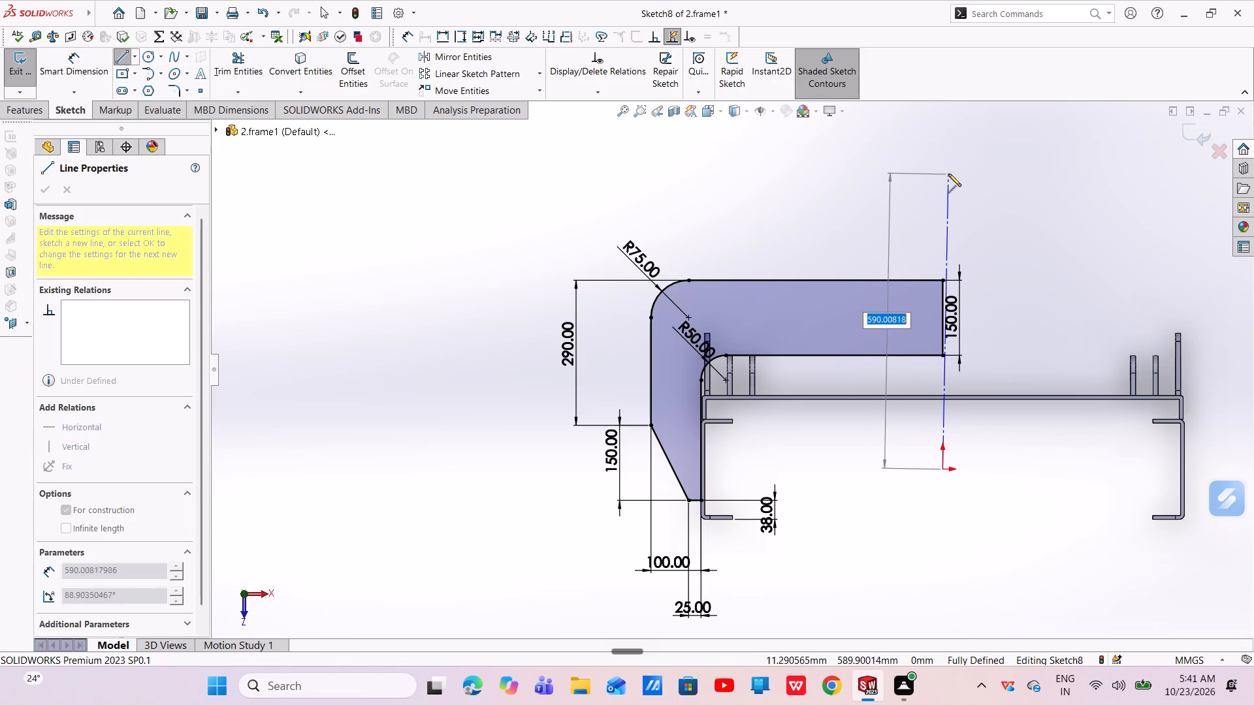
left_click(946, 169)
right_click(946, 169)
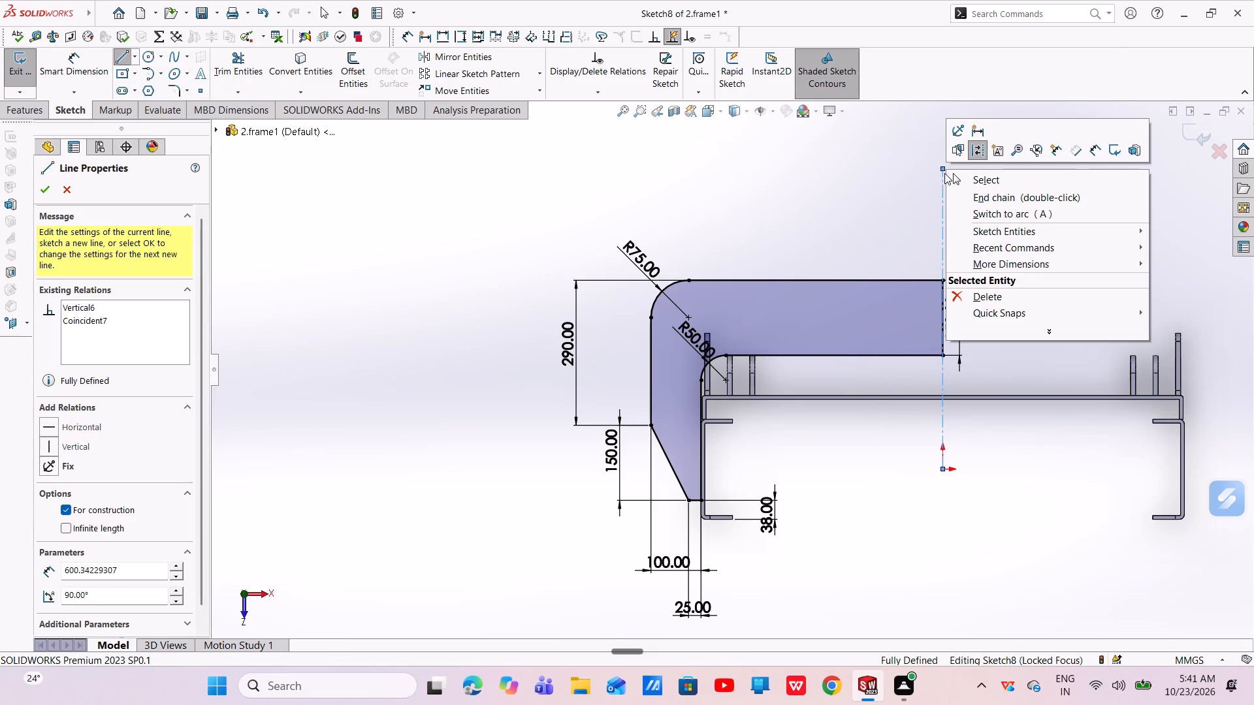
left_click(952, 178)
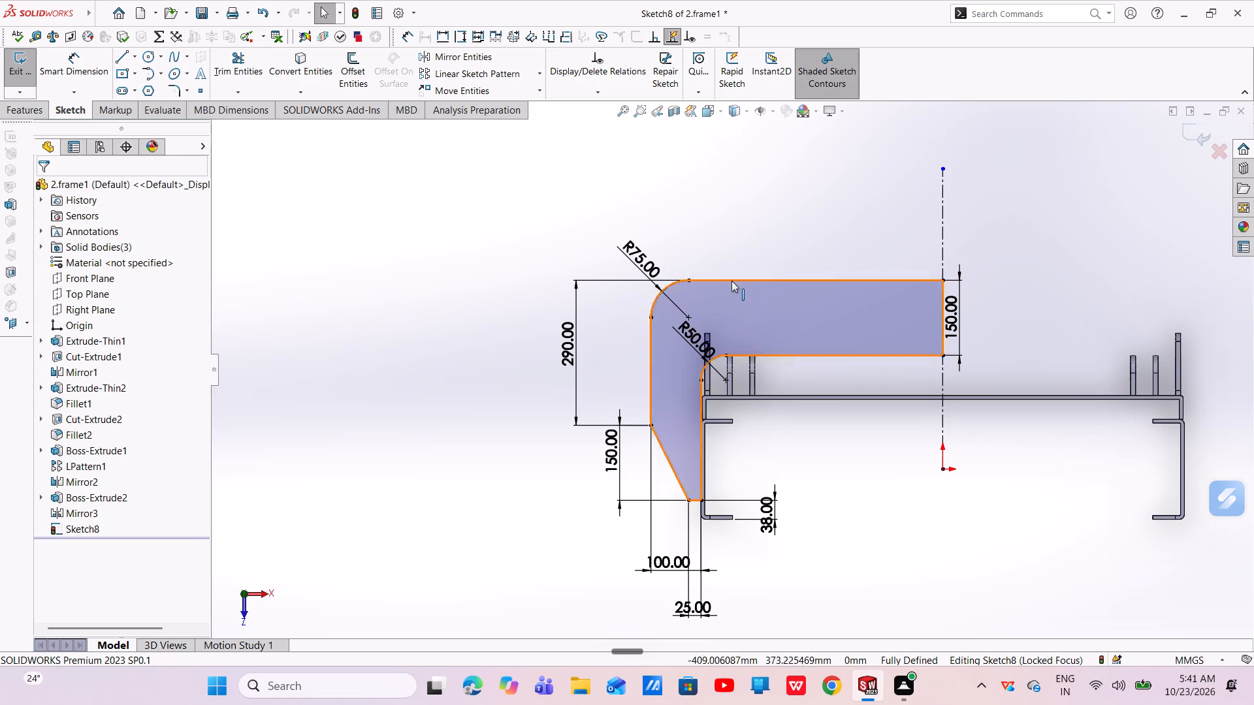
Mirror the profile's arm edges, end edge, leg edges, sloped edge and both fillet arcs about the vertical centerline.
left_click(477, 59)
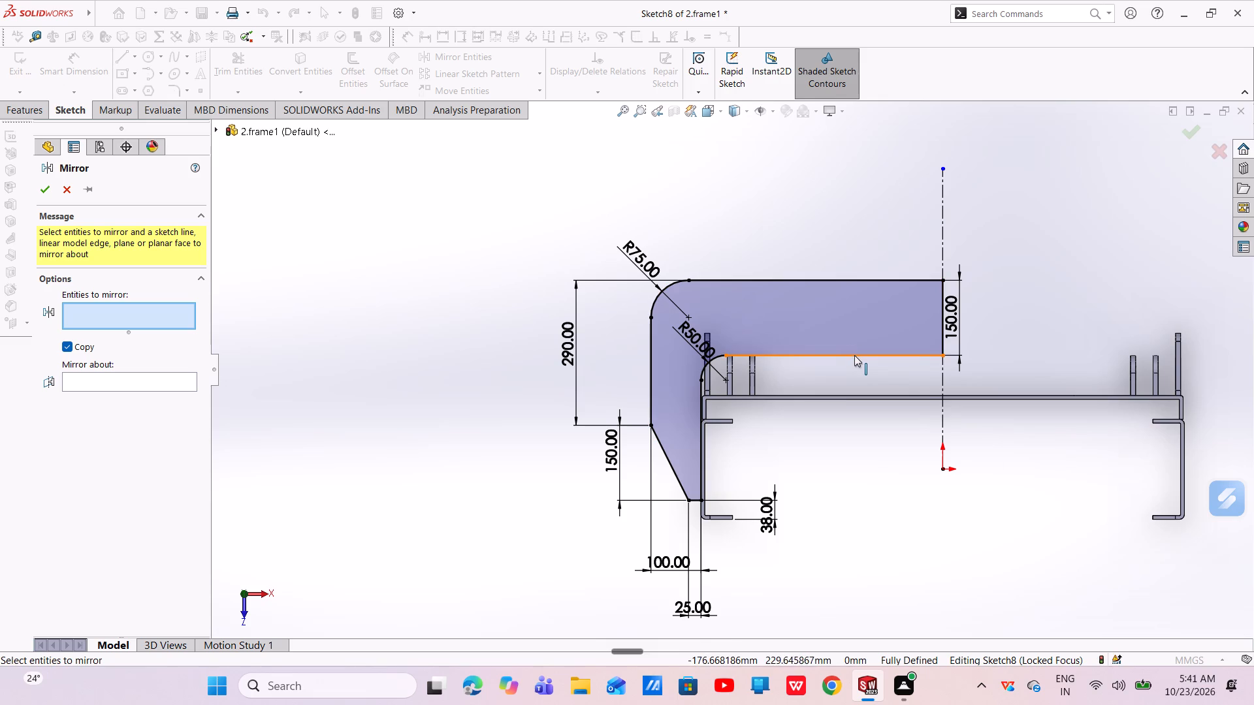
left_click(852, 360)
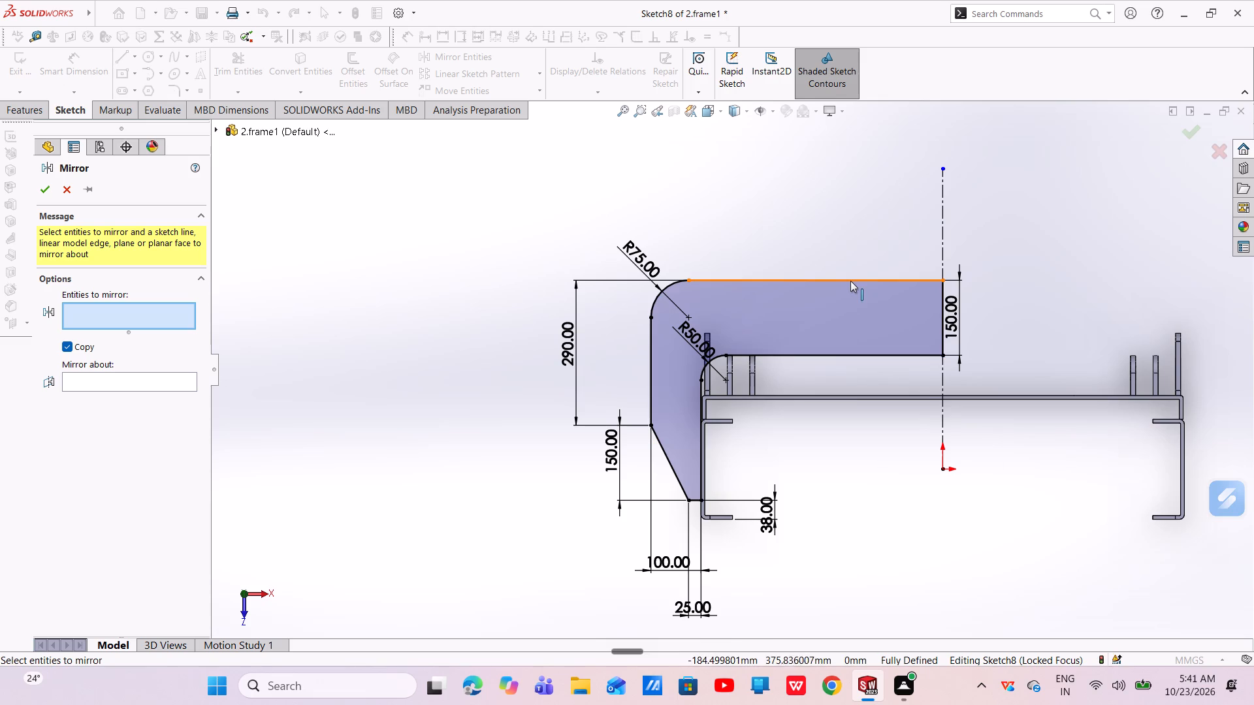
left_click(850, 281)
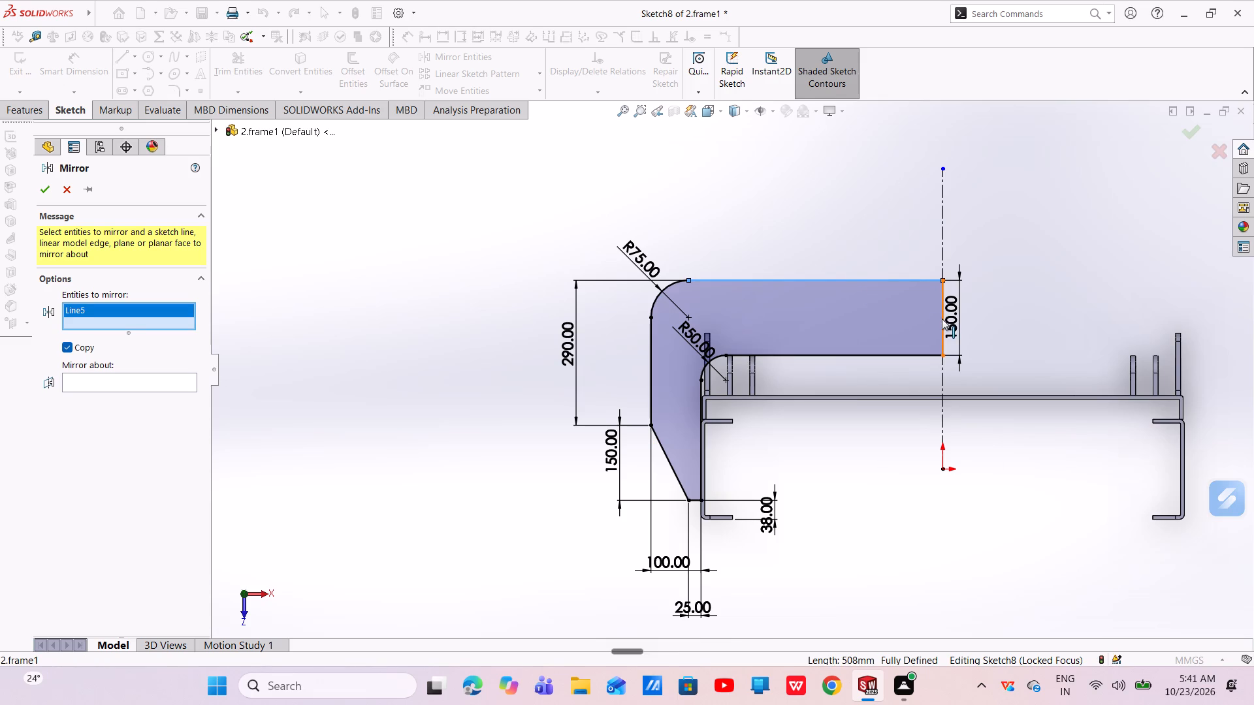
left_click(940, 319)
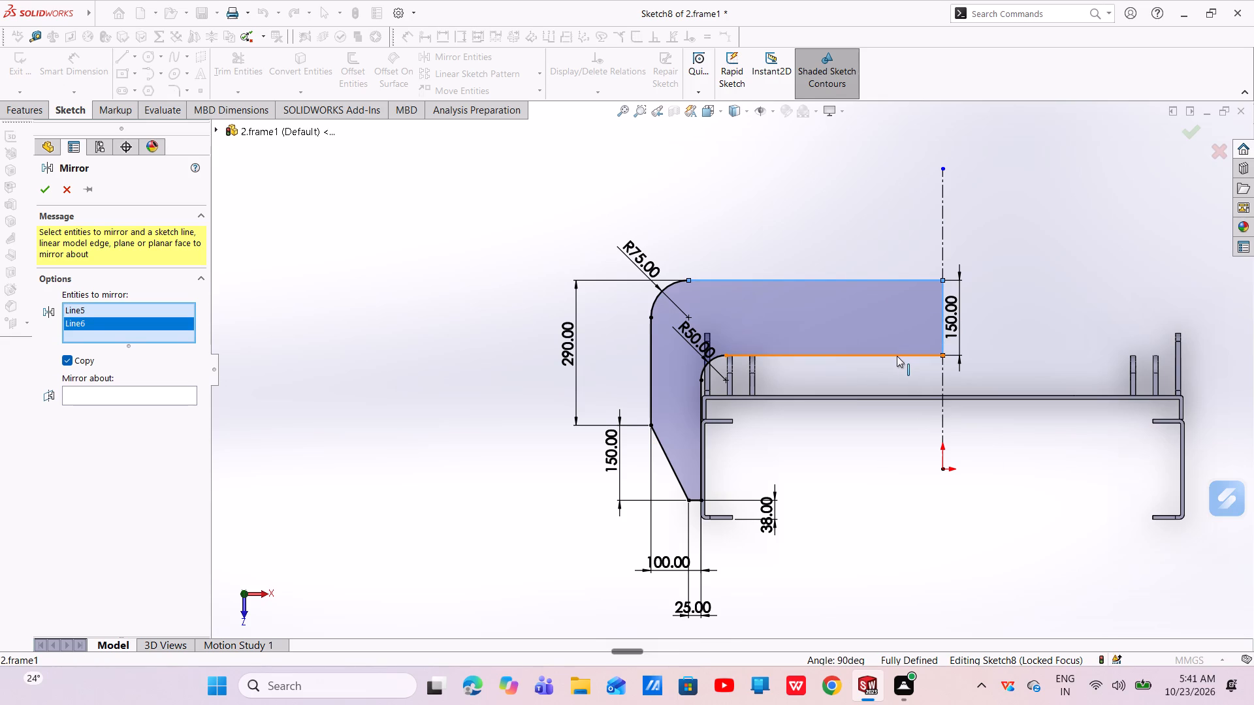
left_click(897, 356)
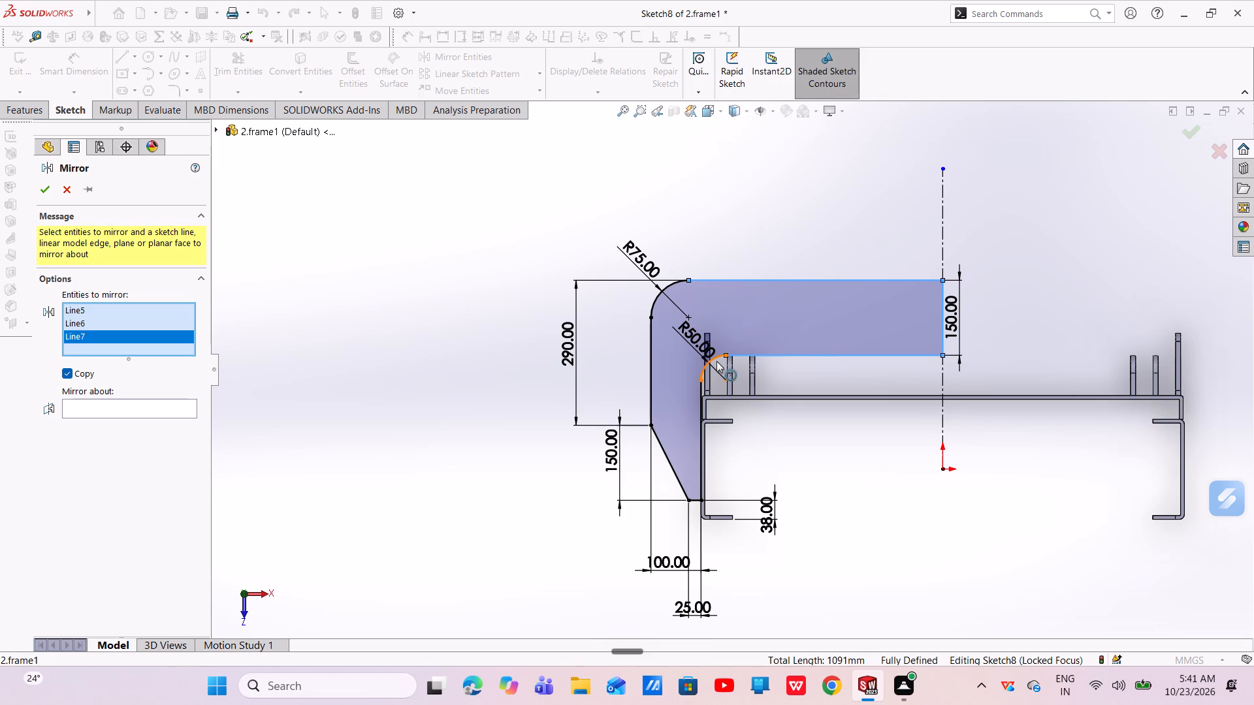
left_click(716, 361)
left_click(701, 403)
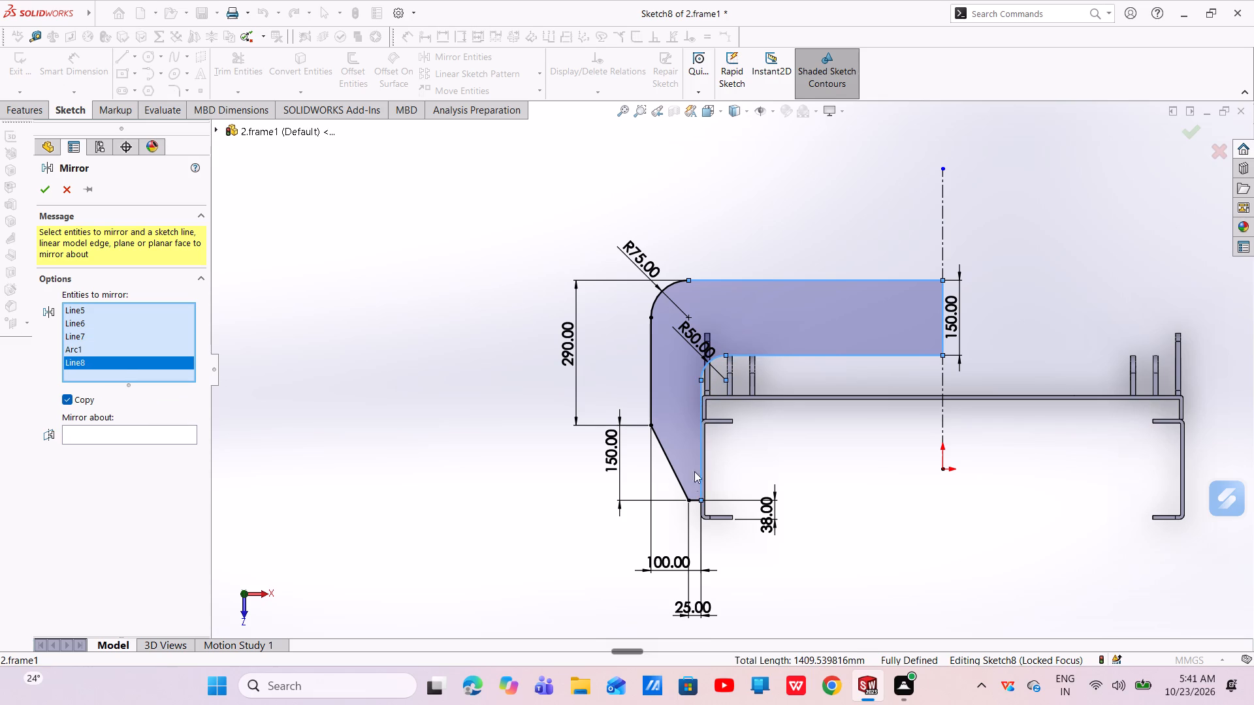
left_click(692, 499)
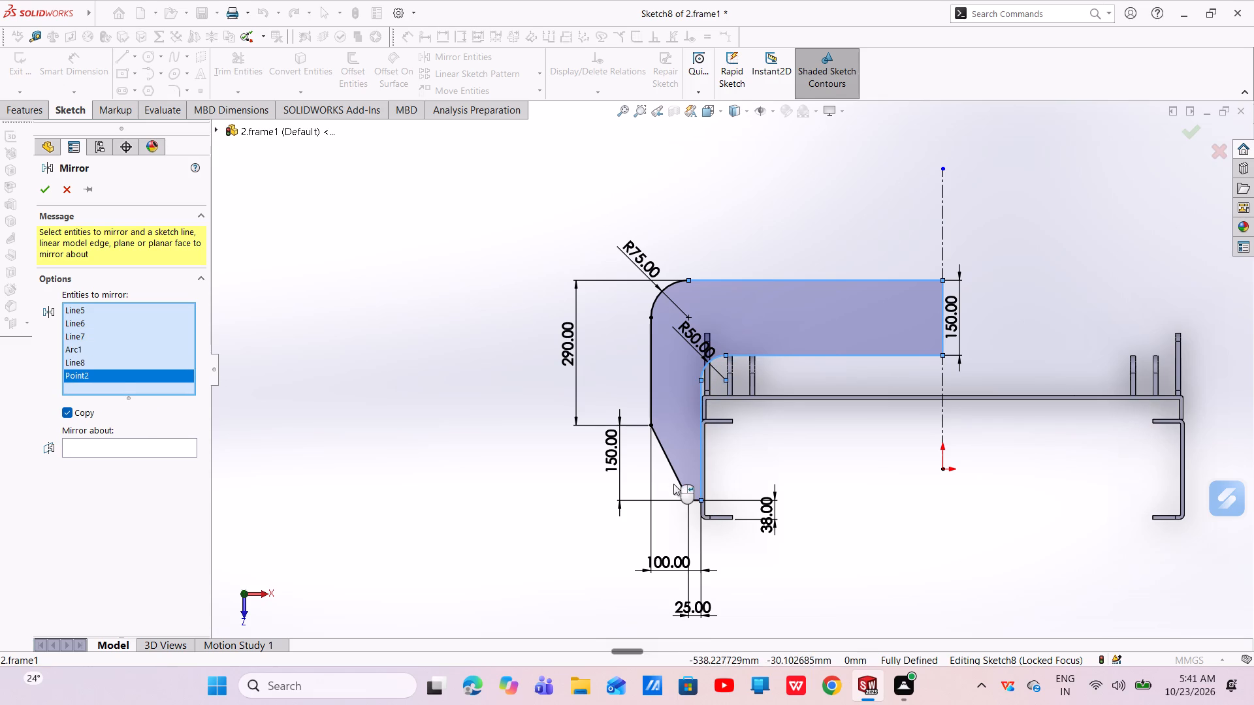
left_click(671, 473)
left_click(649, 381)
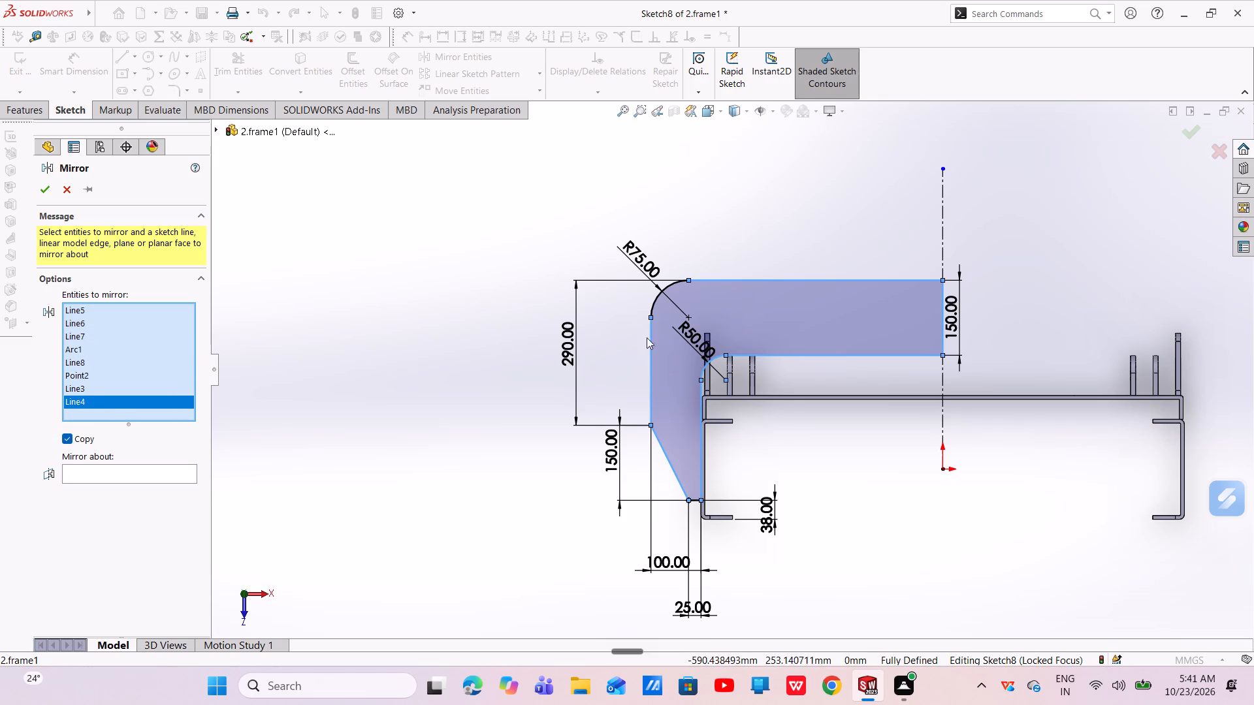
left_click(664, 287)
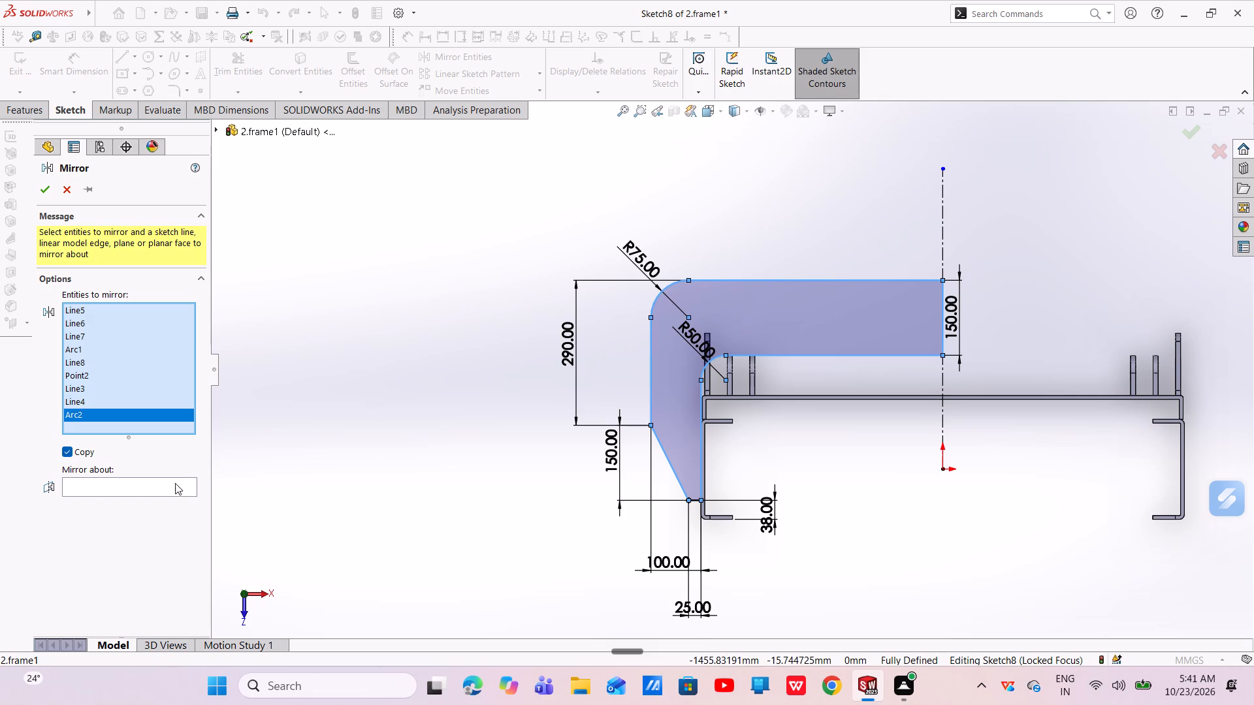
left_click(175, 483)
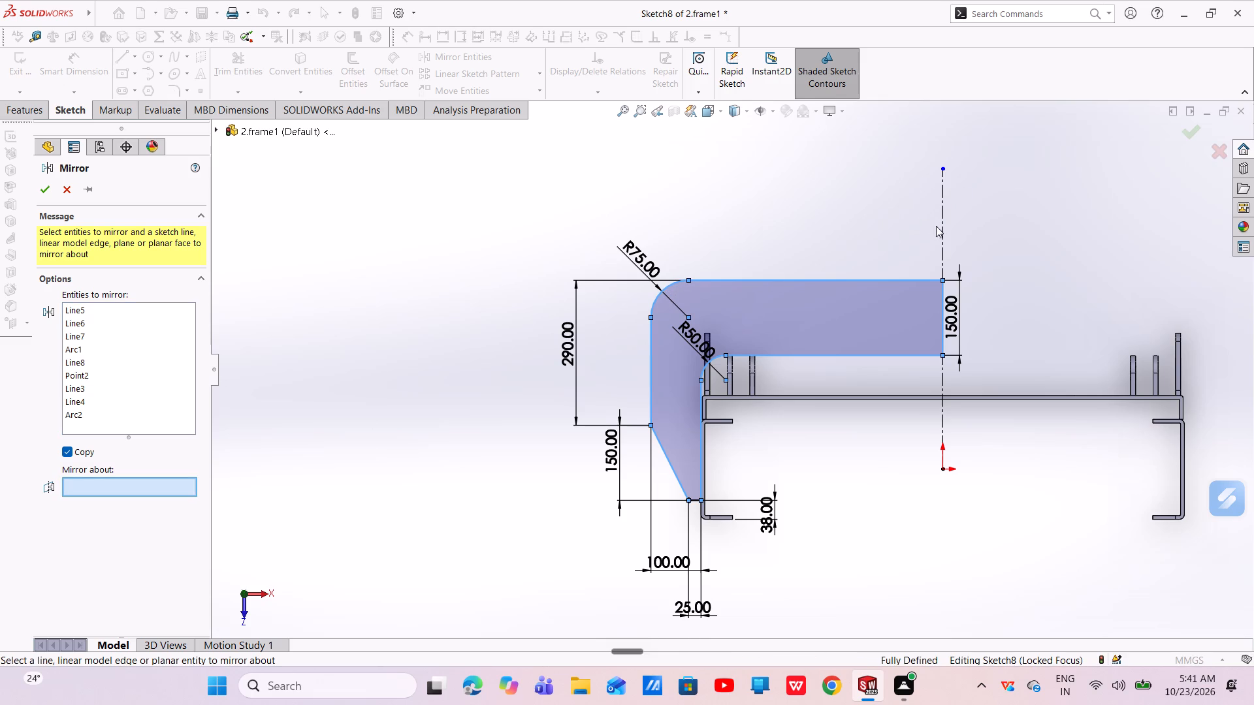
left_click(942, 234)
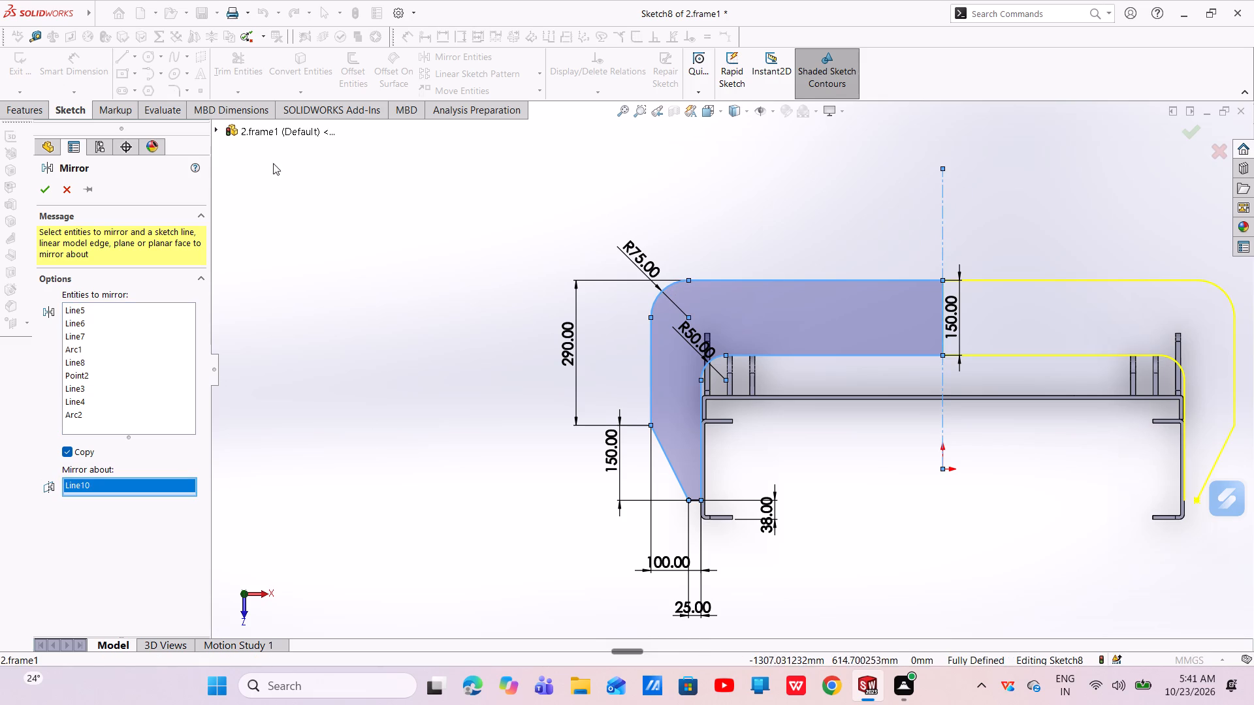
left_click(46, 193)
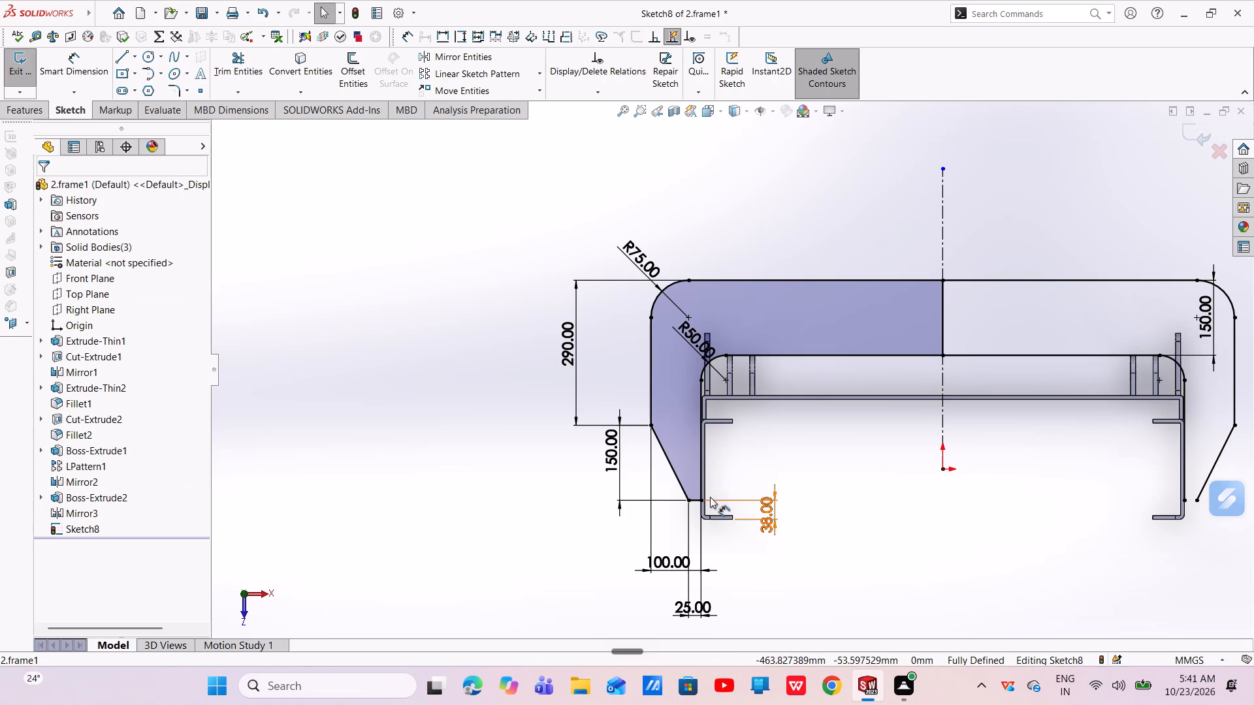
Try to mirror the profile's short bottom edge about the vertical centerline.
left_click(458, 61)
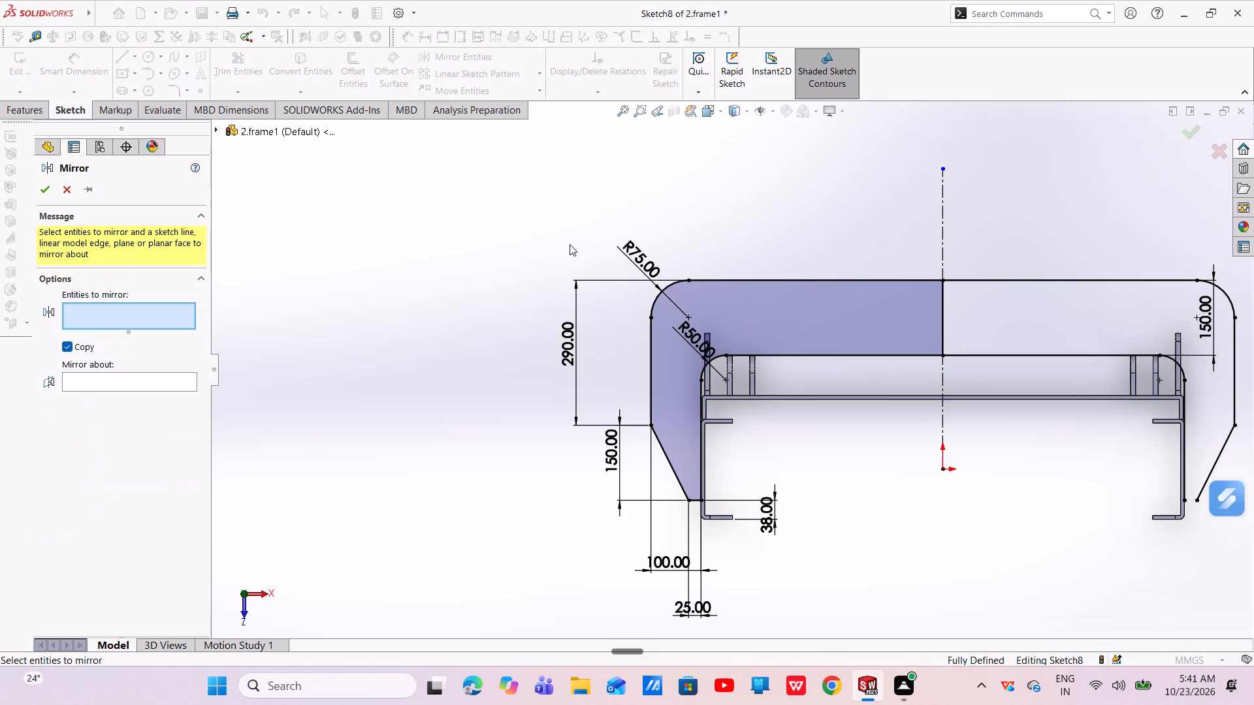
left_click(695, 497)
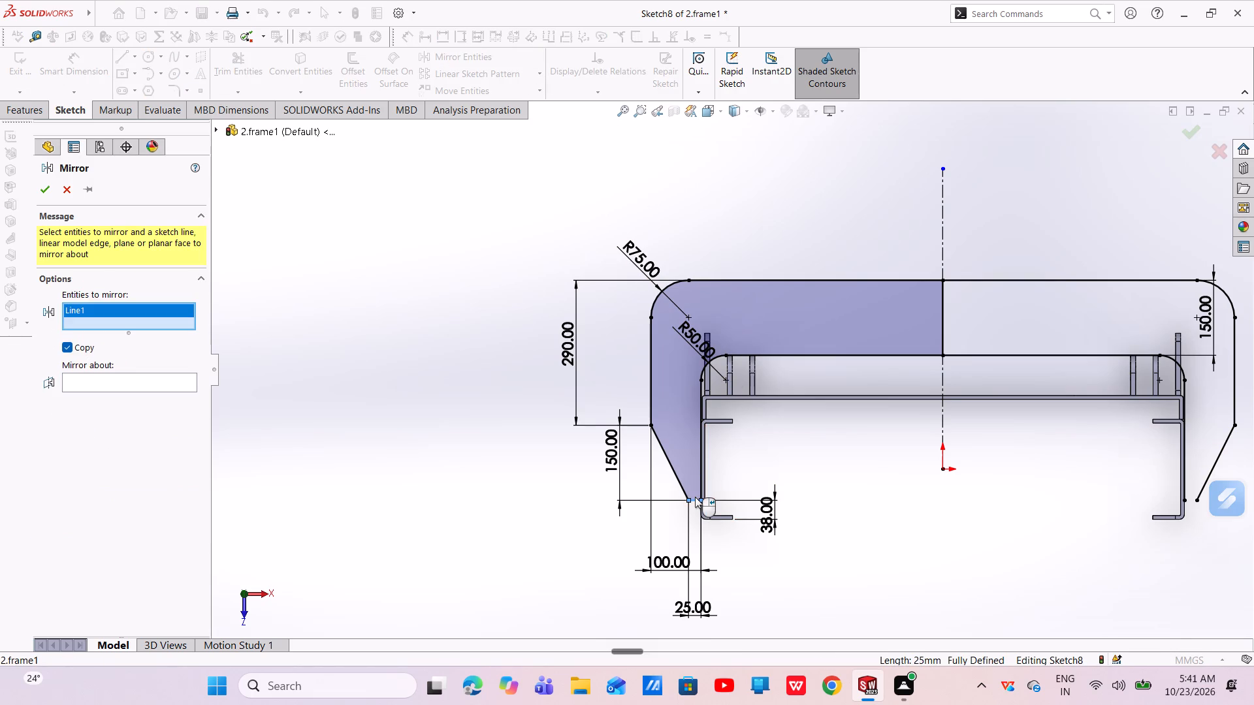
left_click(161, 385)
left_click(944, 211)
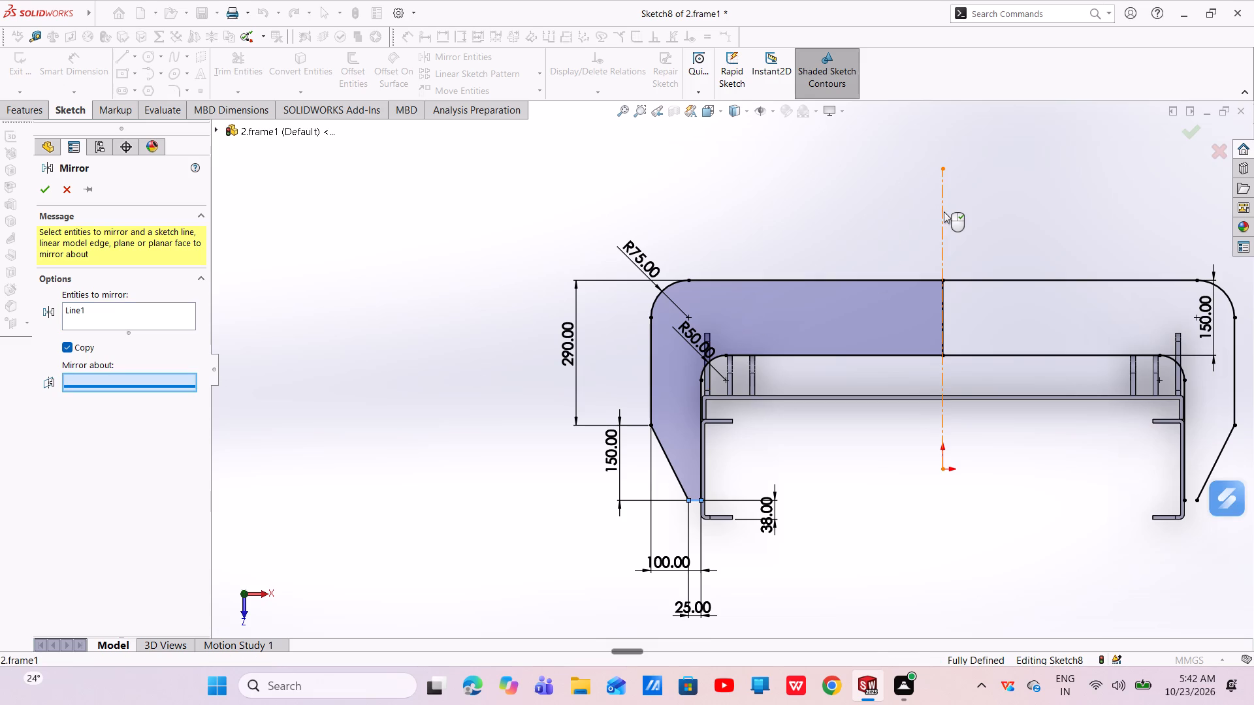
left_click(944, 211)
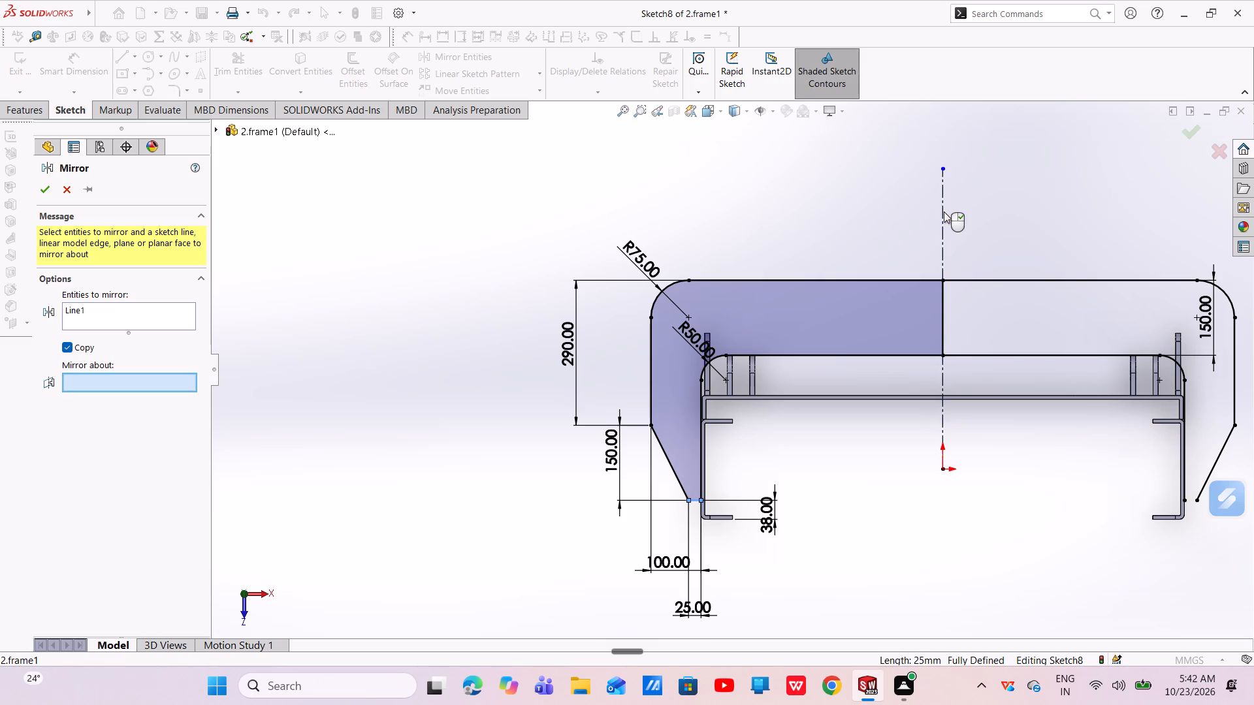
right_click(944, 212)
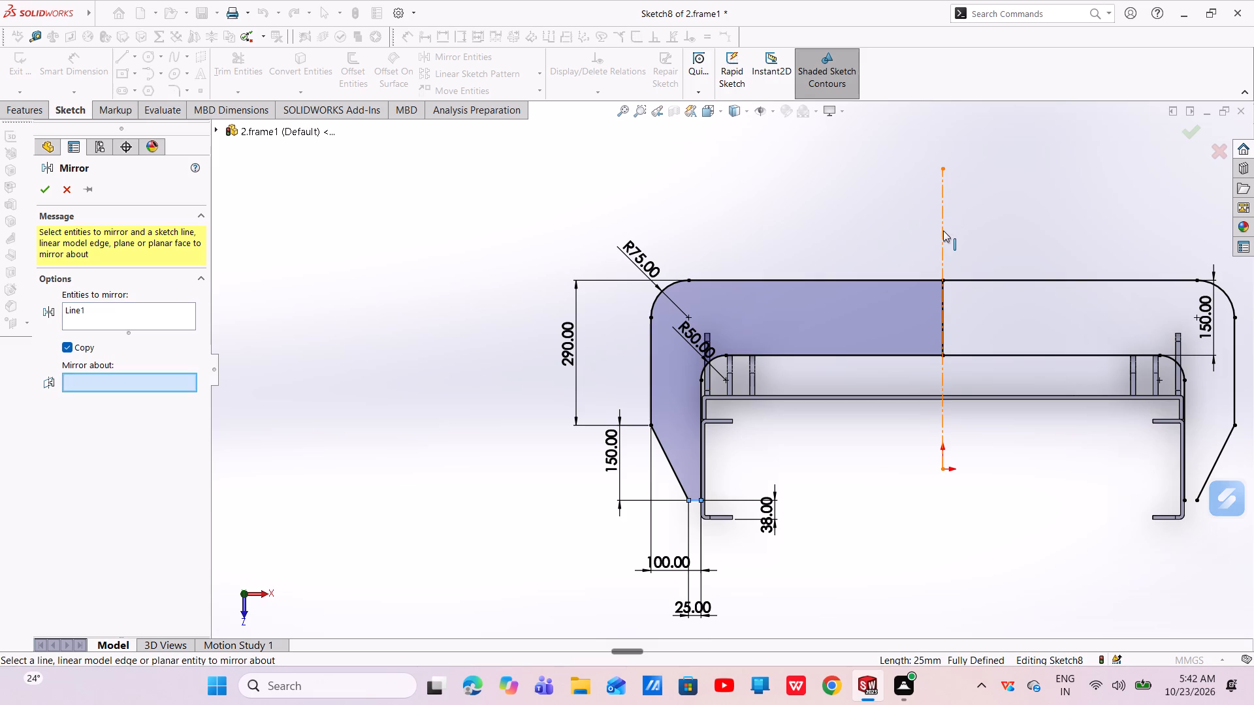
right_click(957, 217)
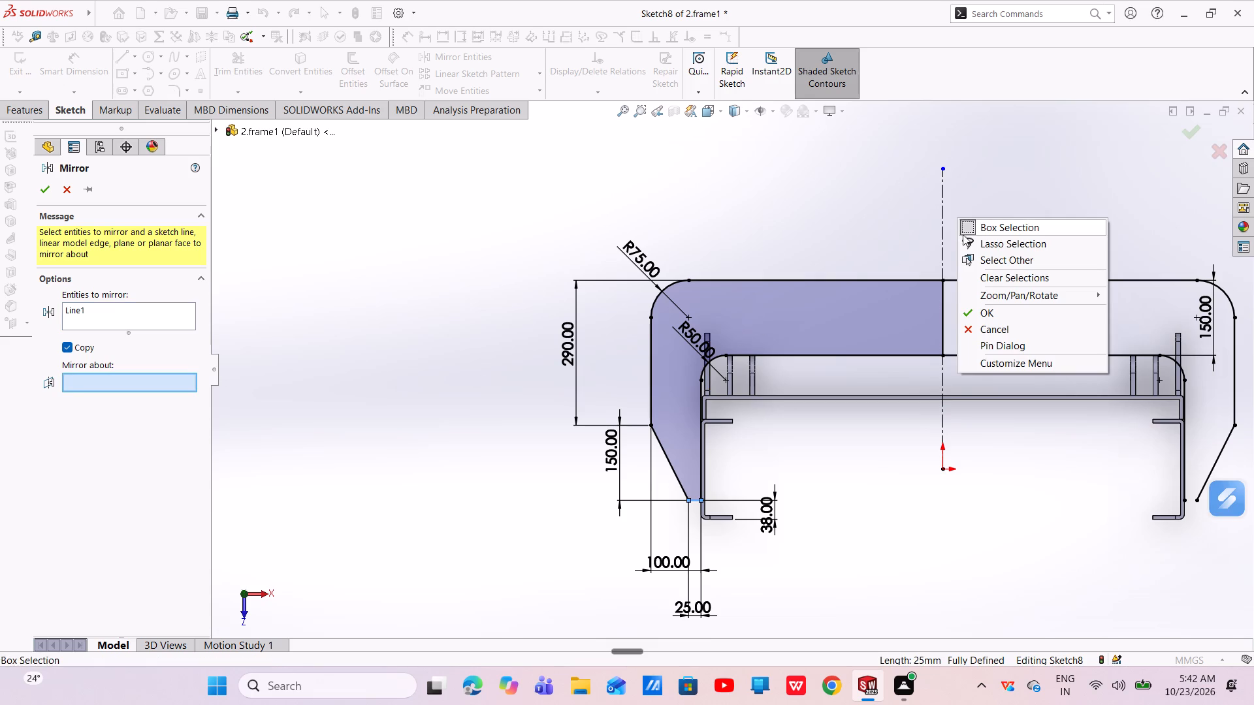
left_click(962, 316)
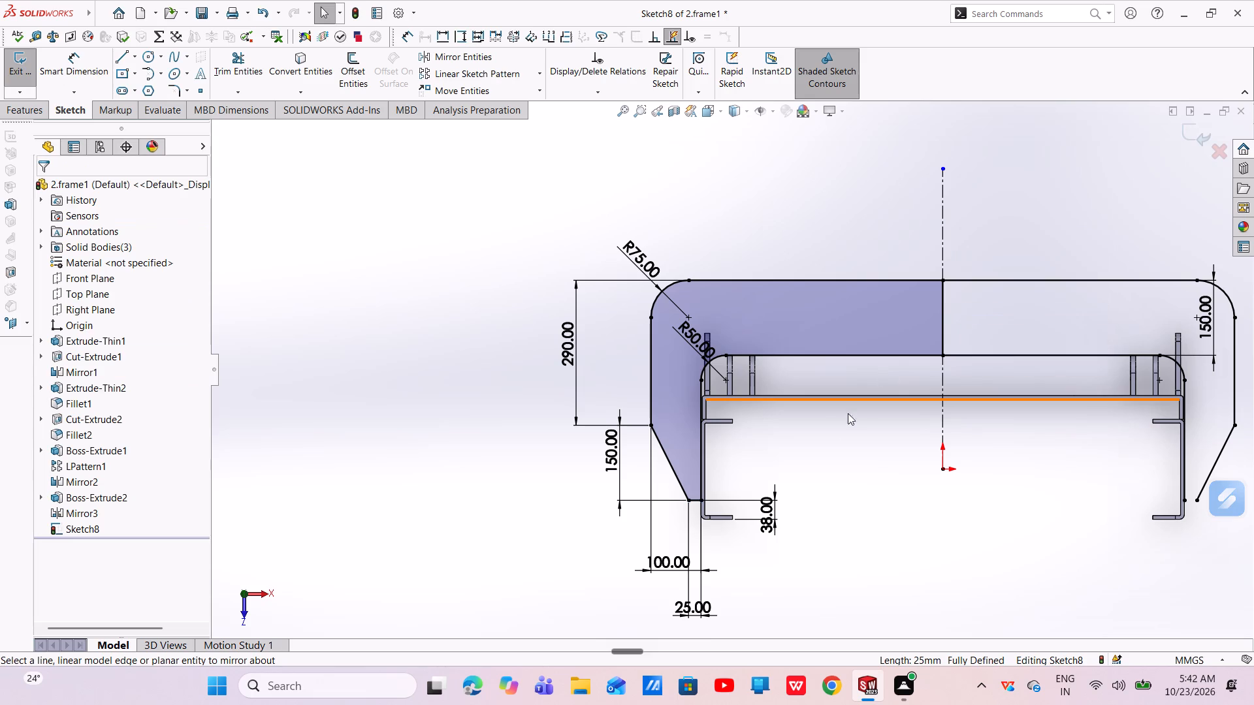
Mirror the 25 mm bottom edge of the original leg about the vertical centerline to close the opposite half.
scroll(716, 499, "down", 4)
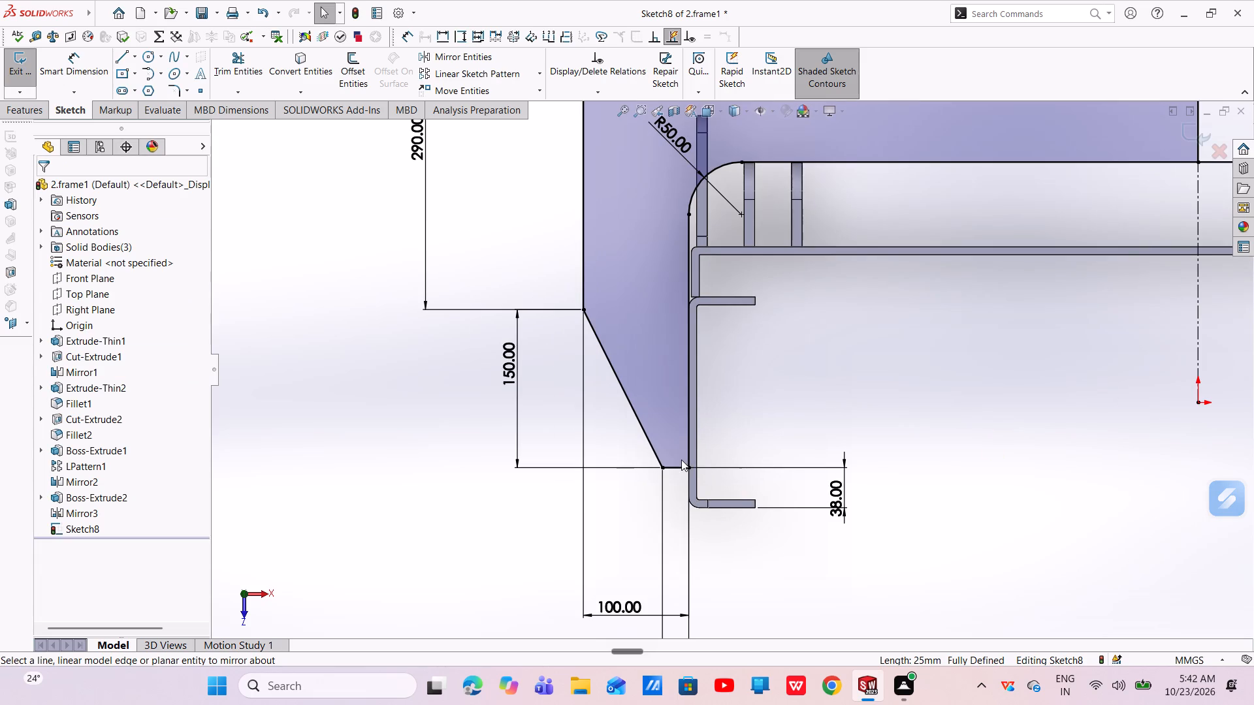
left_click(677, 465)
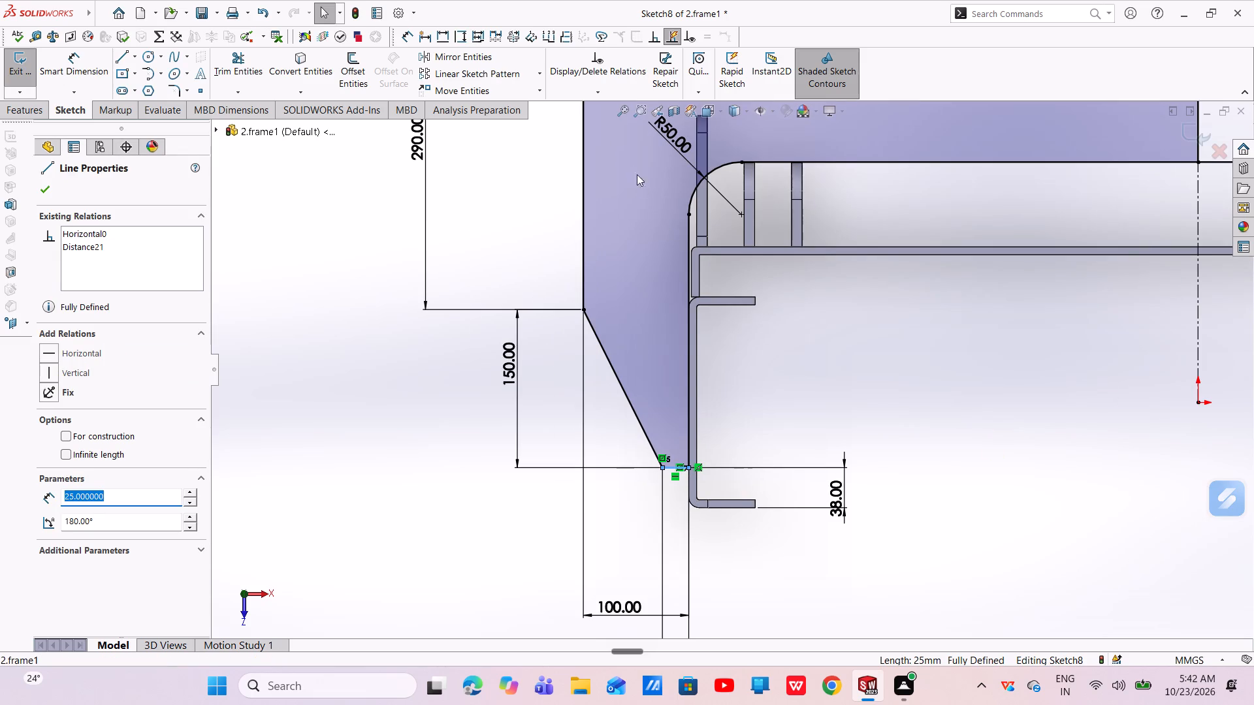
left_click(430, 50)
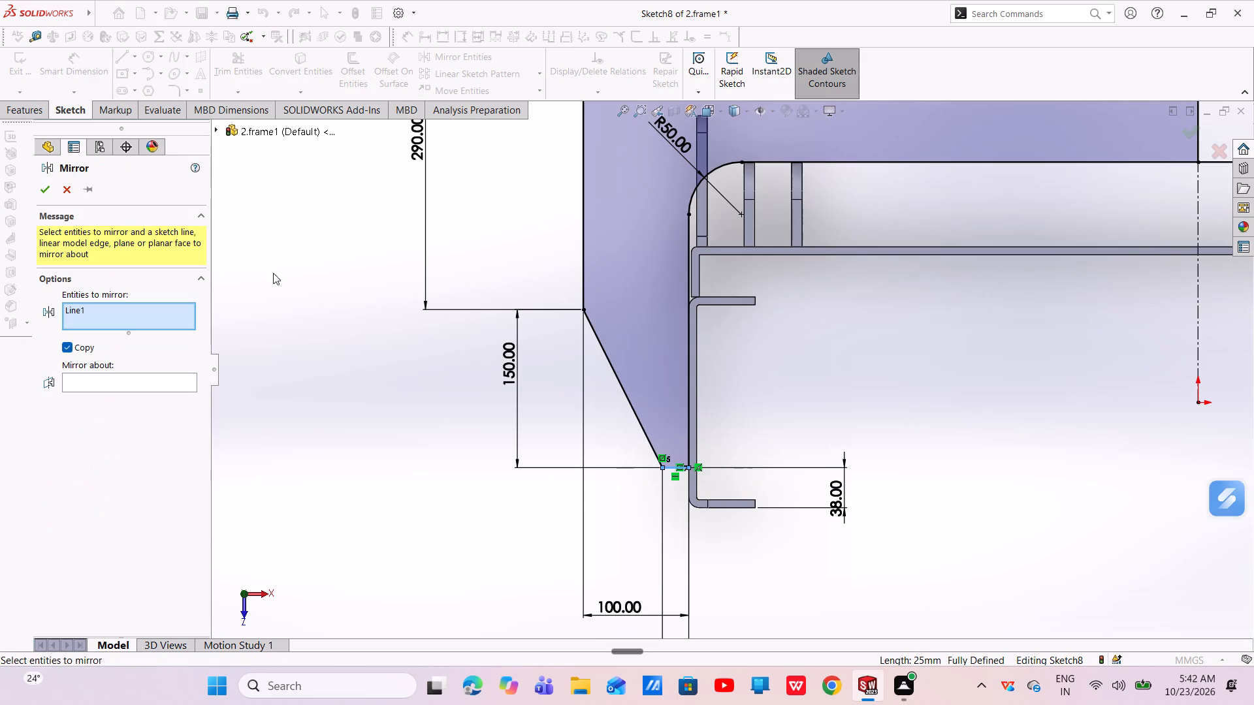
left_click(151, 372)
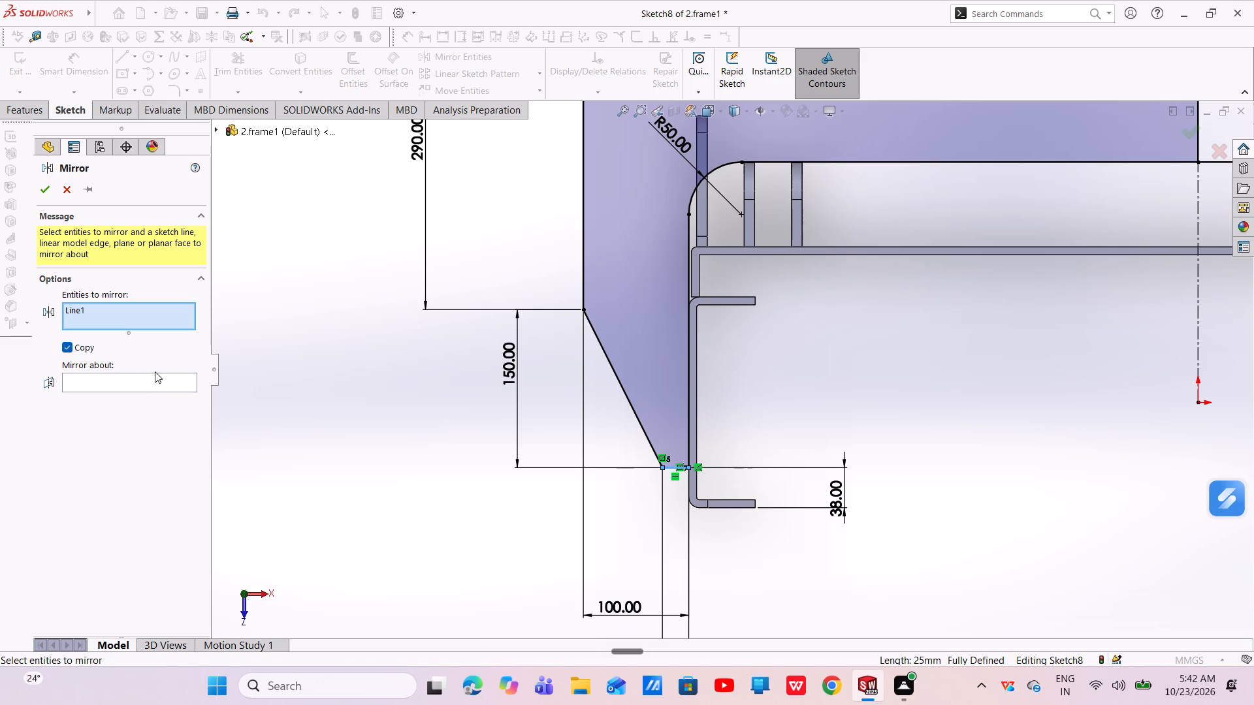
left_click(140, 376)
scroll(344, 377, "up", 5)
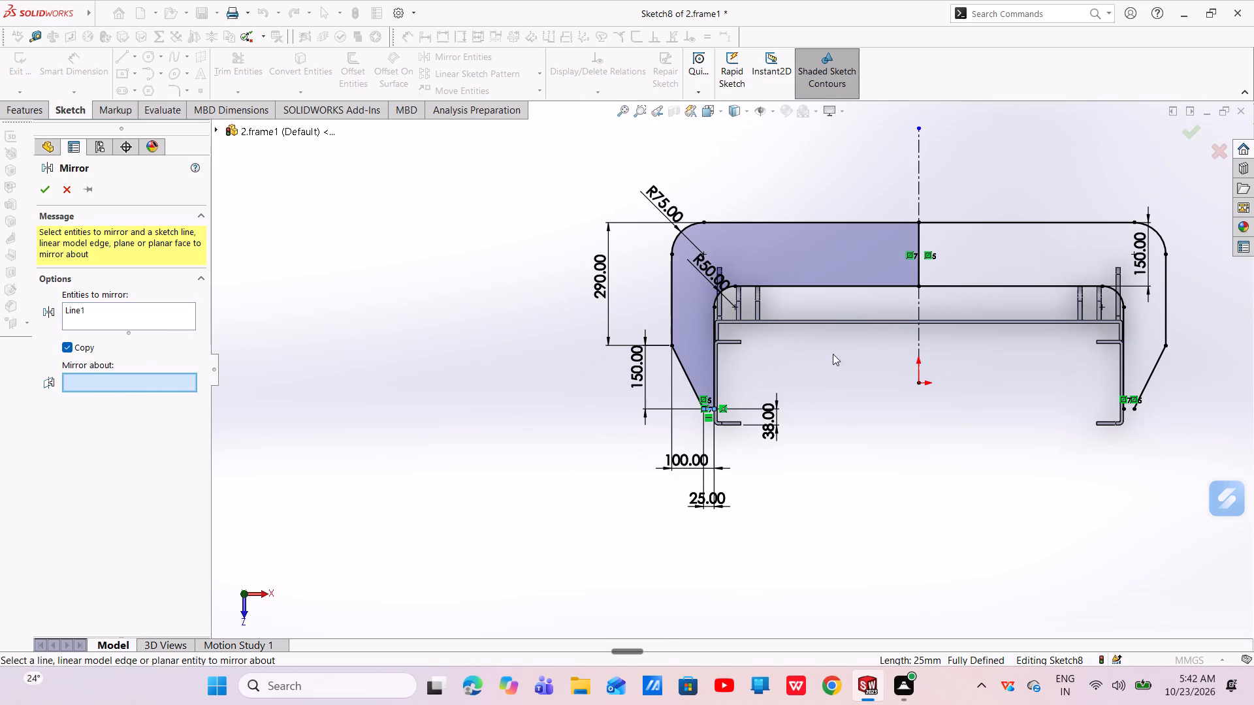
left_click(919, 324)
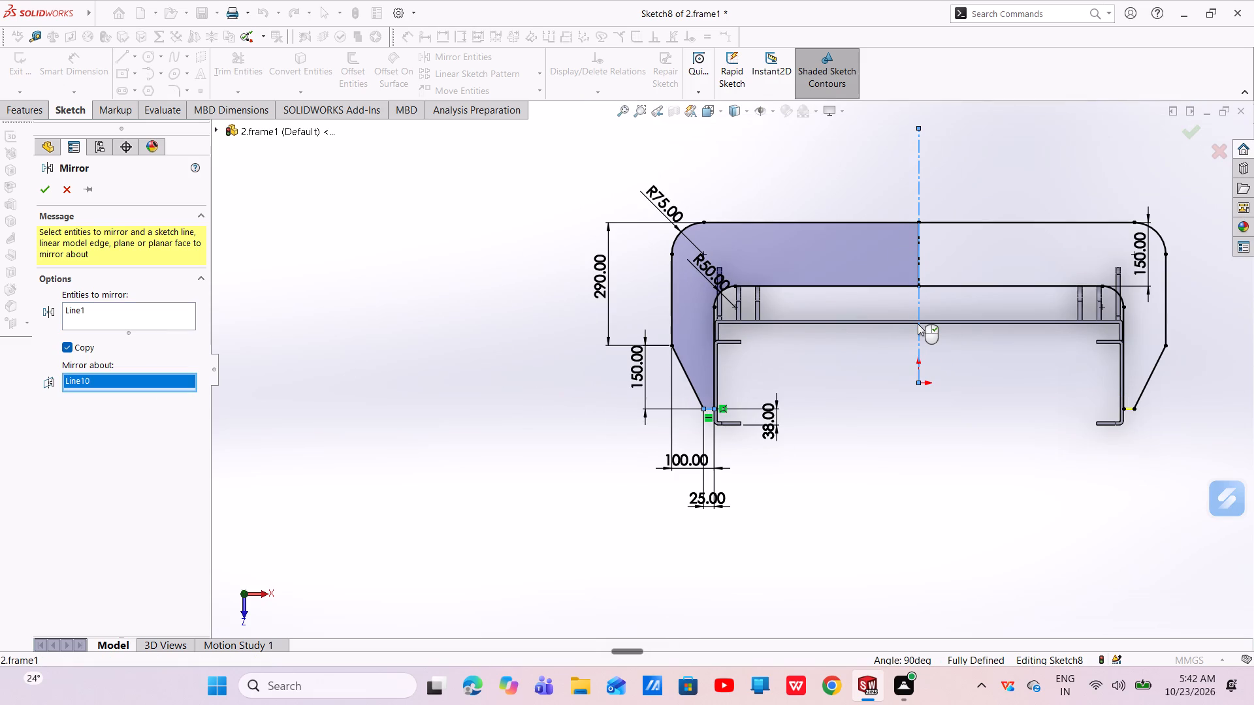
right_click(916, 324)
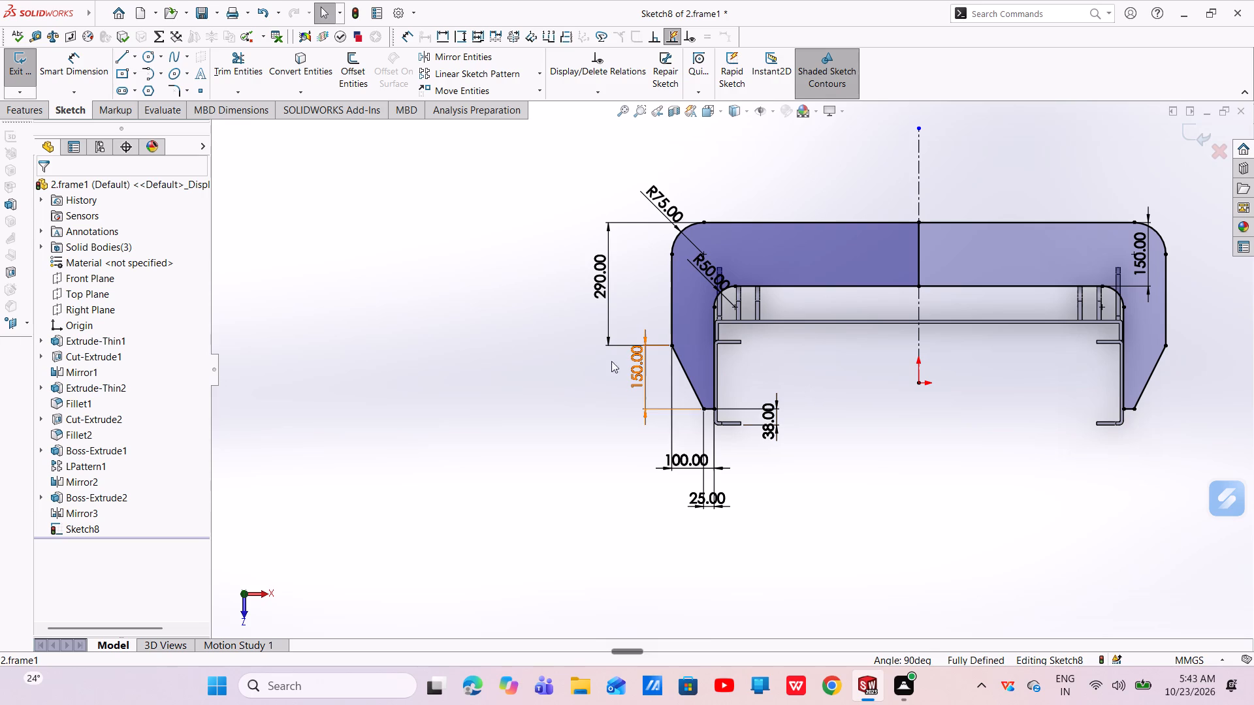
Start a boss extrusion of the U-shaped profile from a 600 mm offset, reversed to lie along the channels' length.
left_click(13, 115)
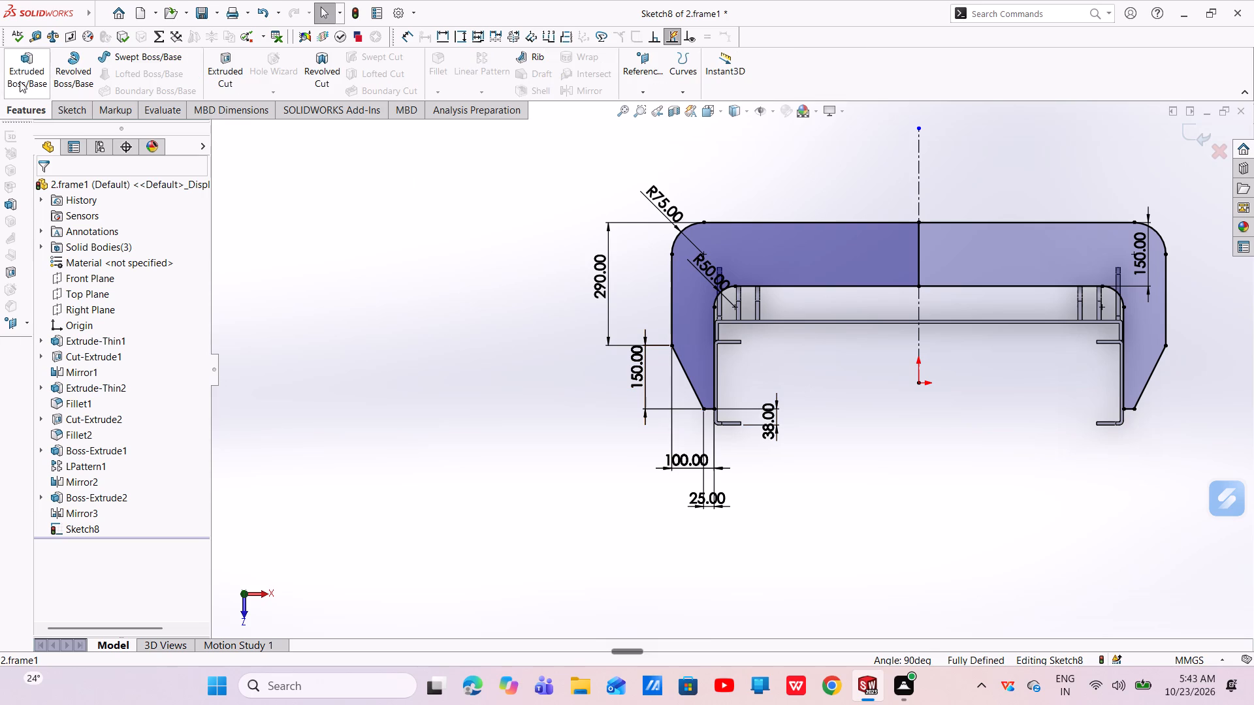
left_click(21, 72)
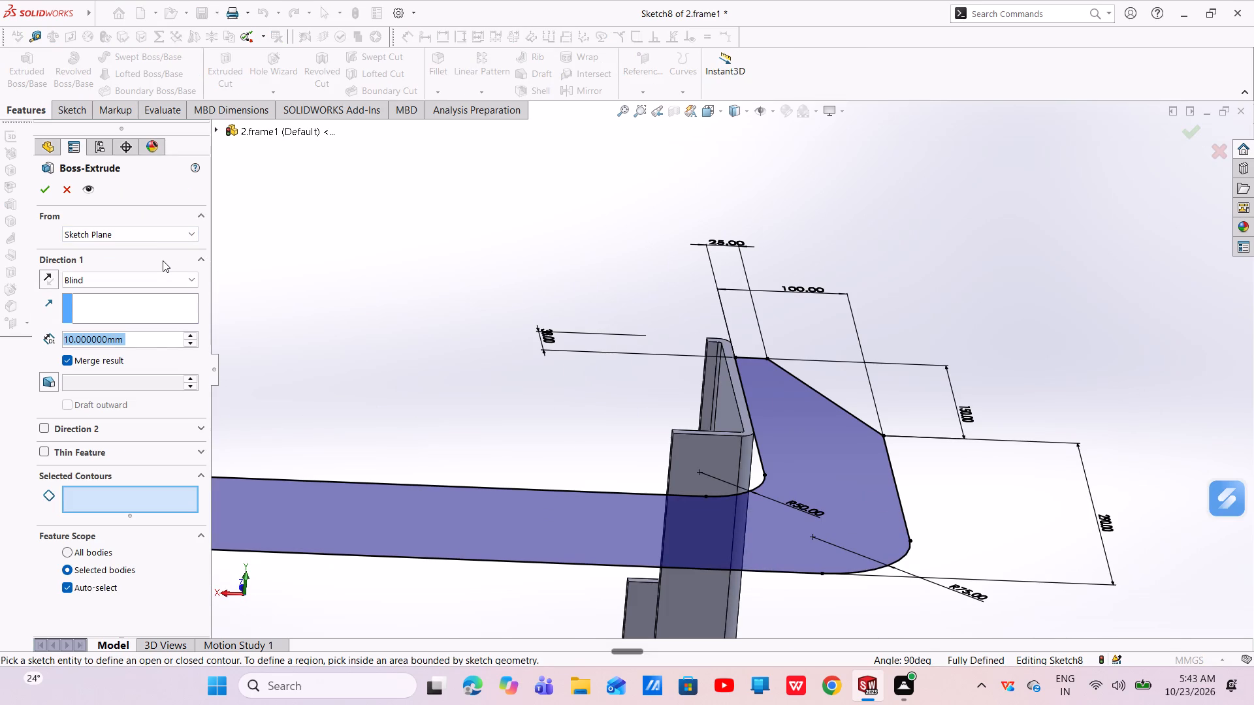
left_click(159, 231)
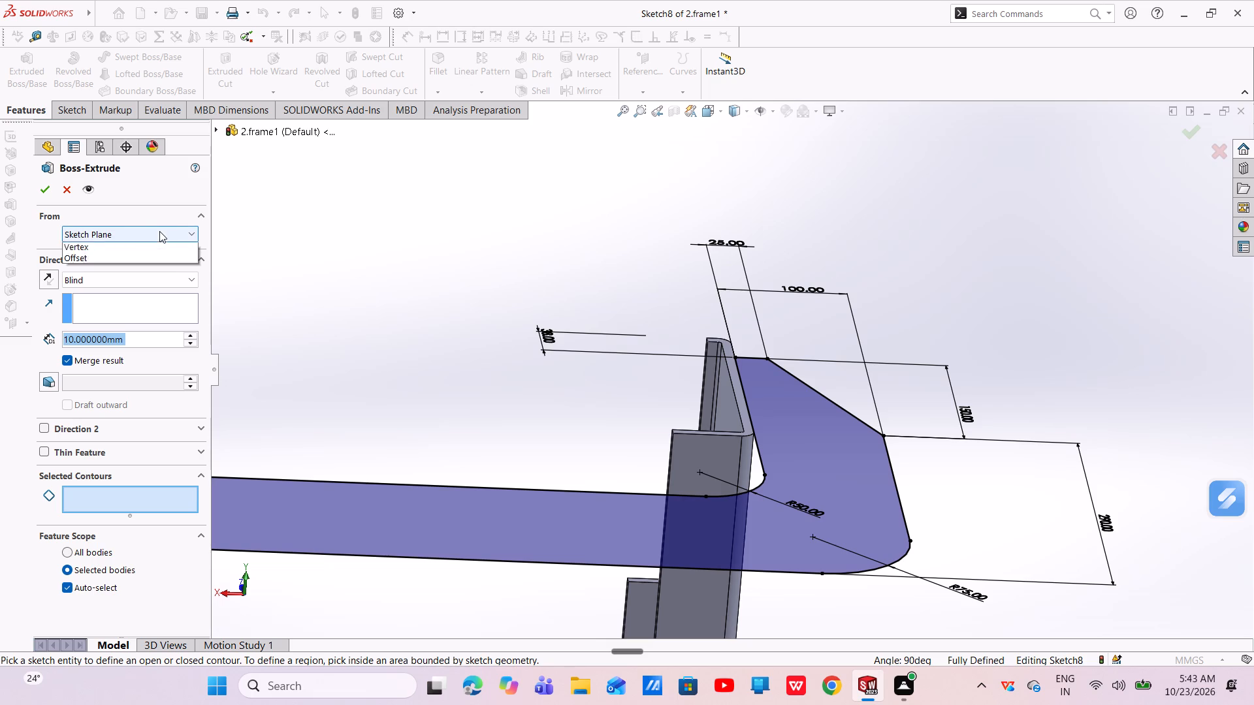
left_click(120, 287)
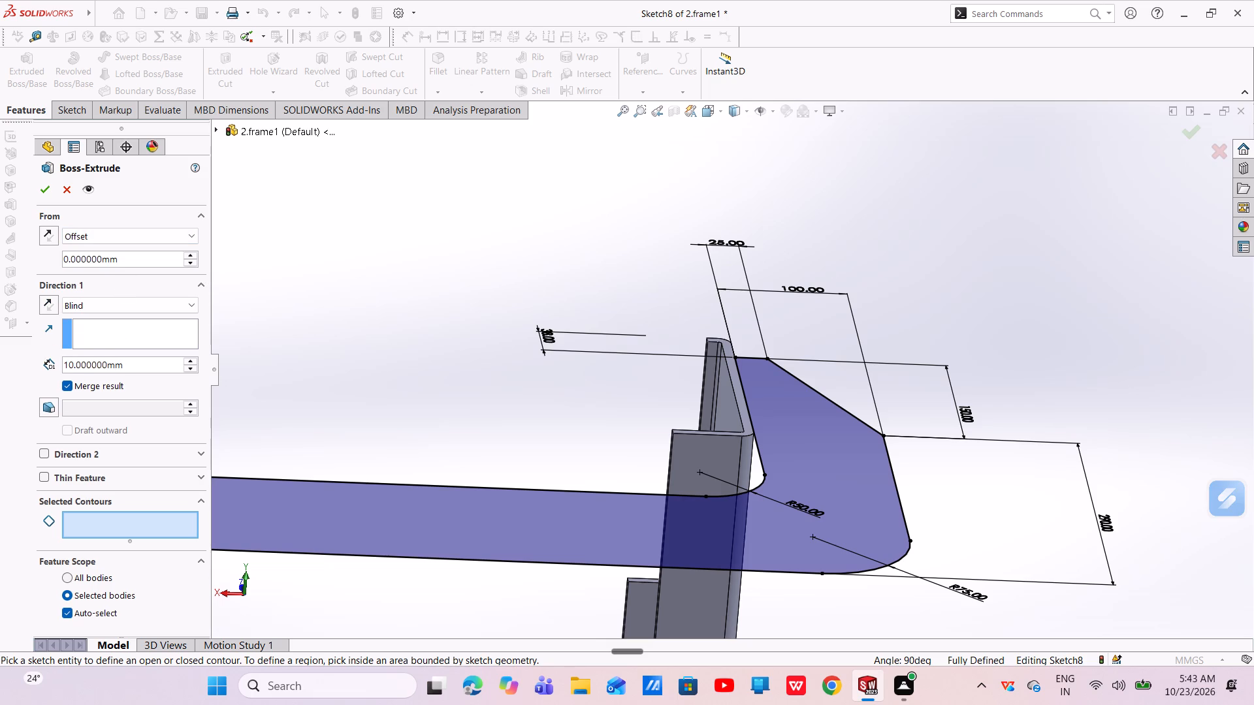
left_click_drag(124, 262, 57, 282)
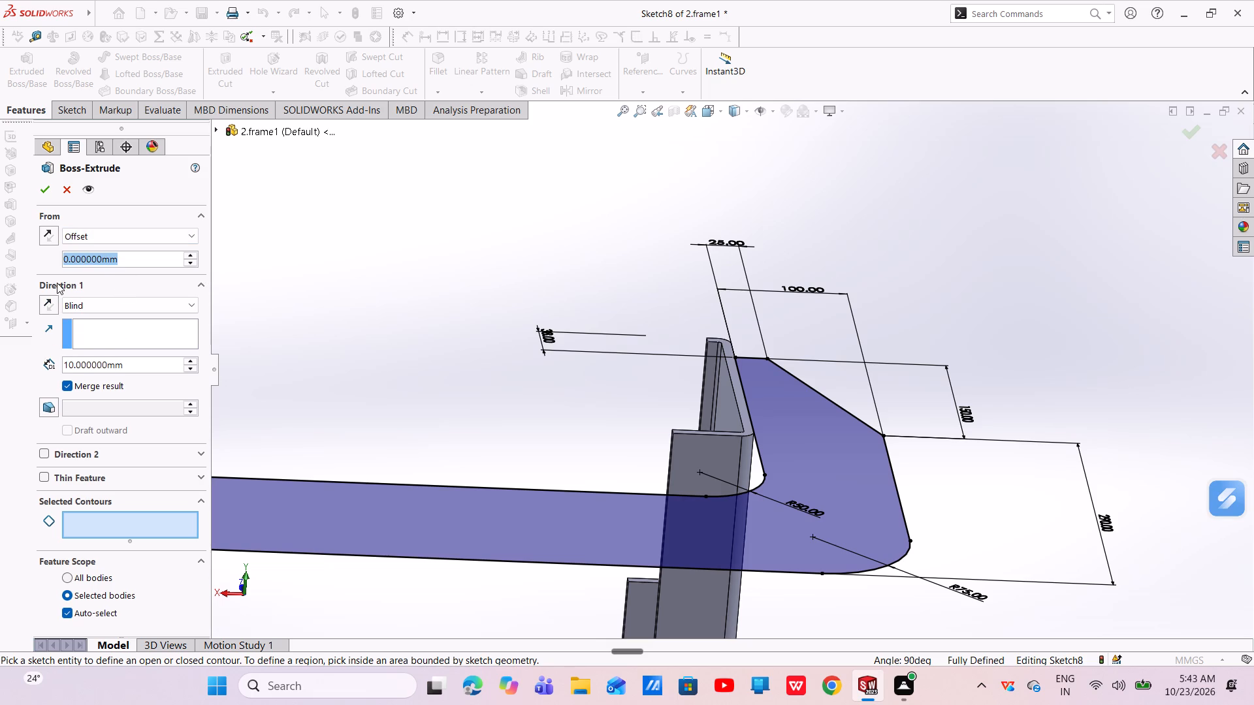
key("BackSpace")
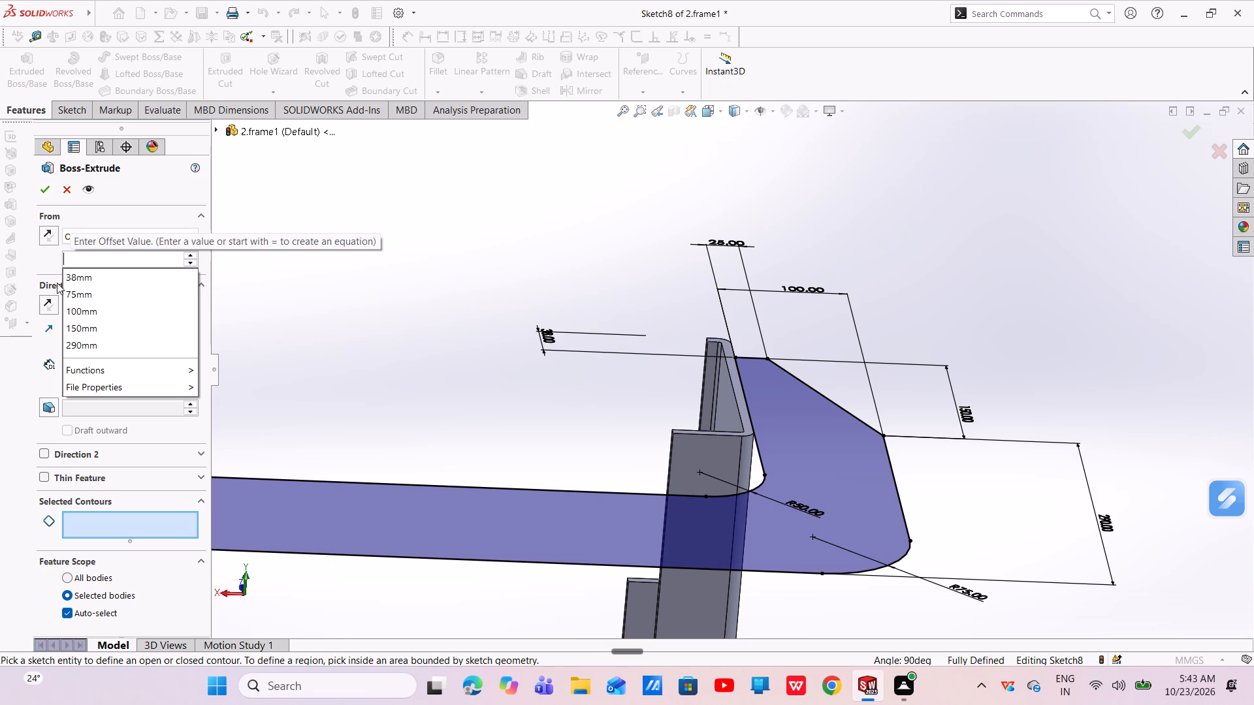
key("6")
type("00")
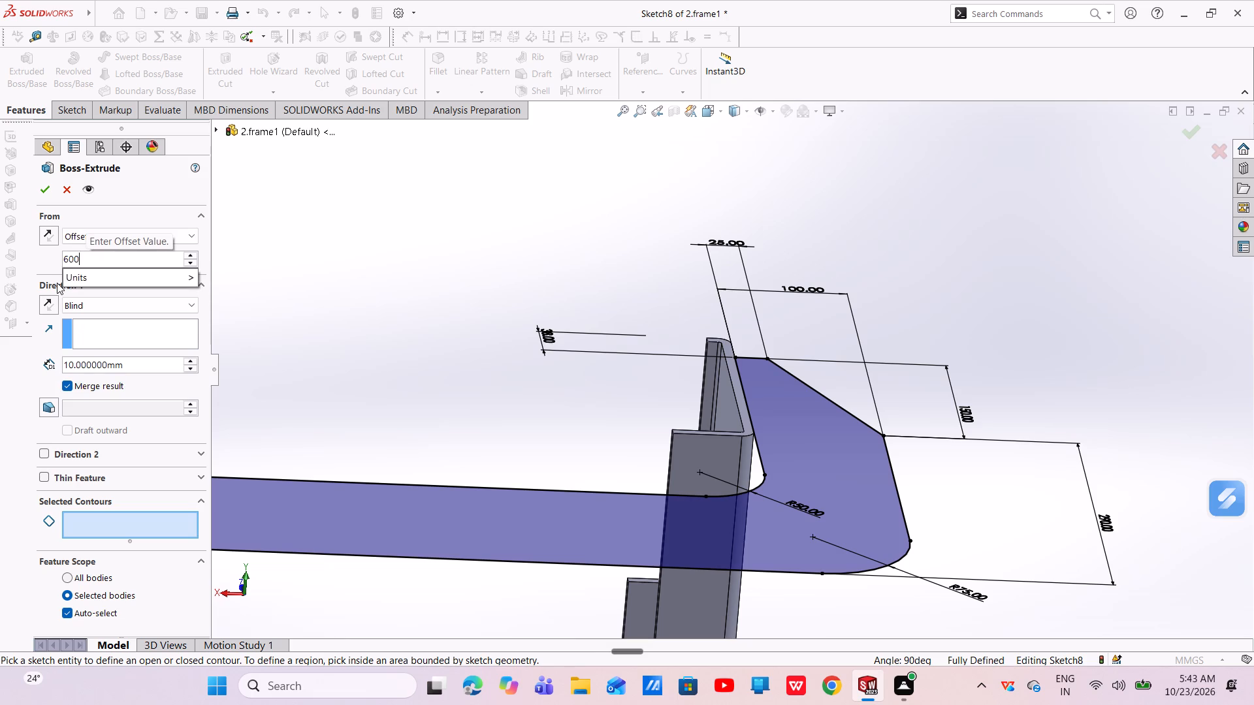
key("Return")
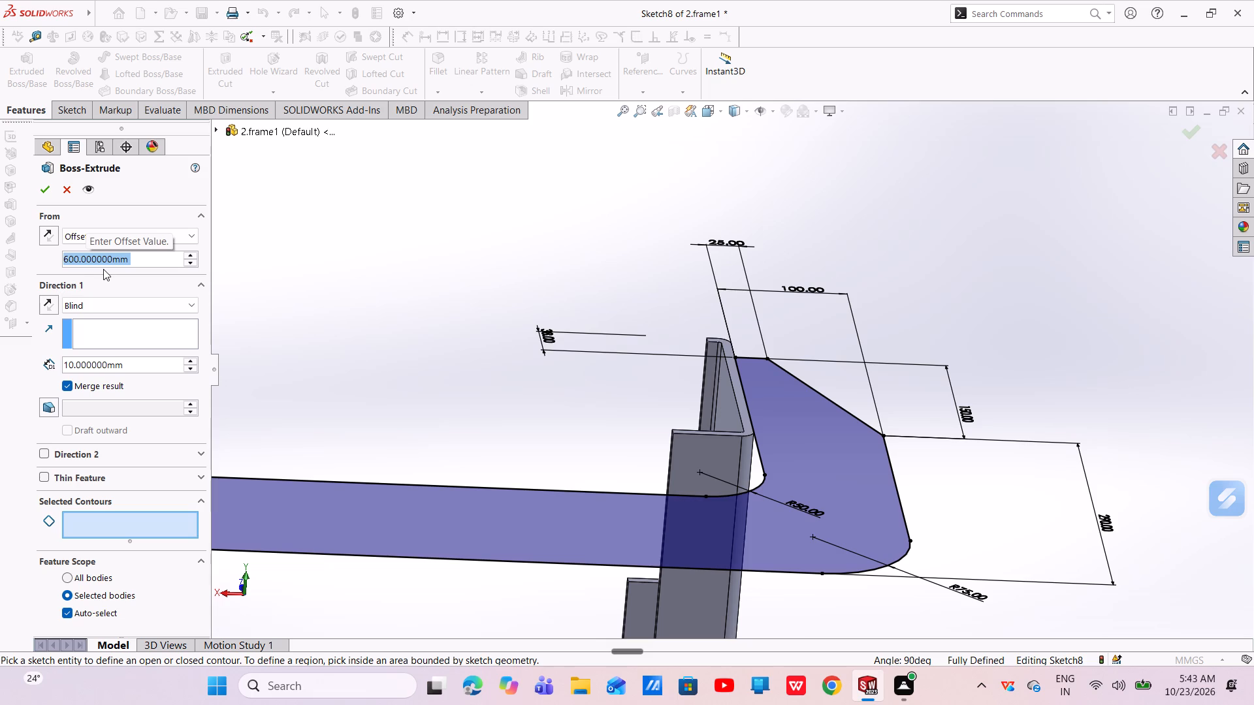
scroll(103, 269, "up", 2)
scroll(465, 449, "up", 4)
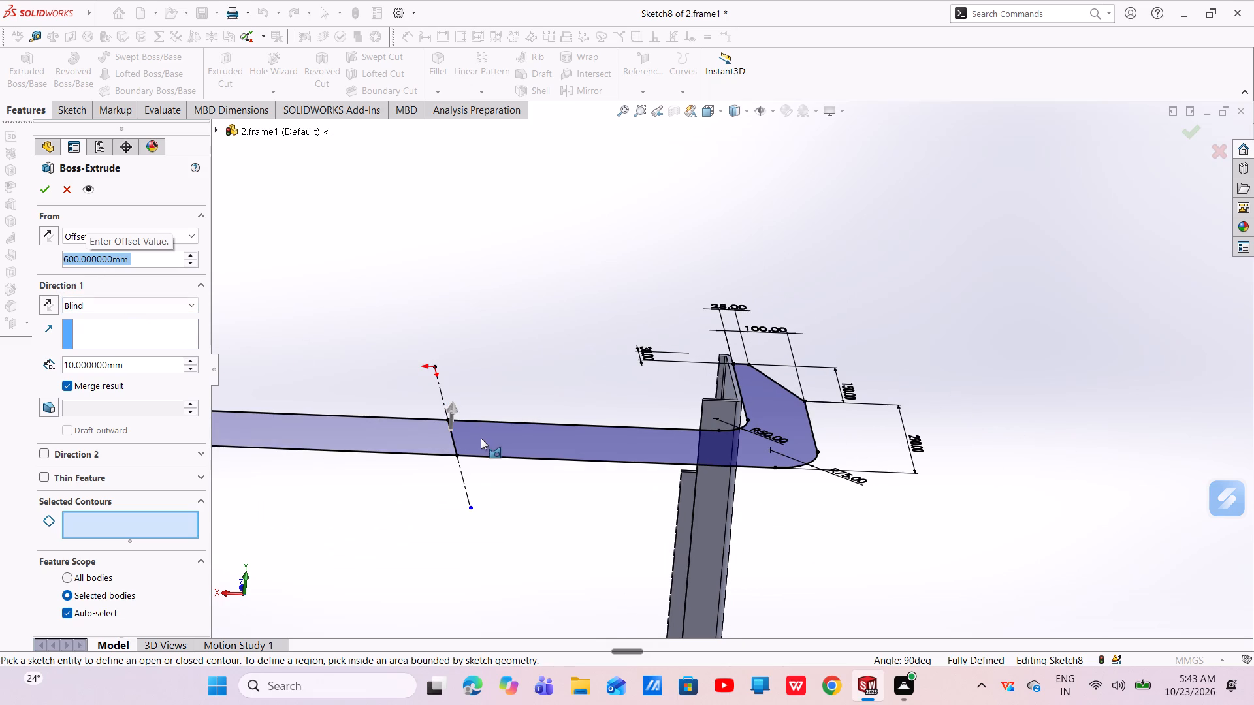
left_click(52, 240)
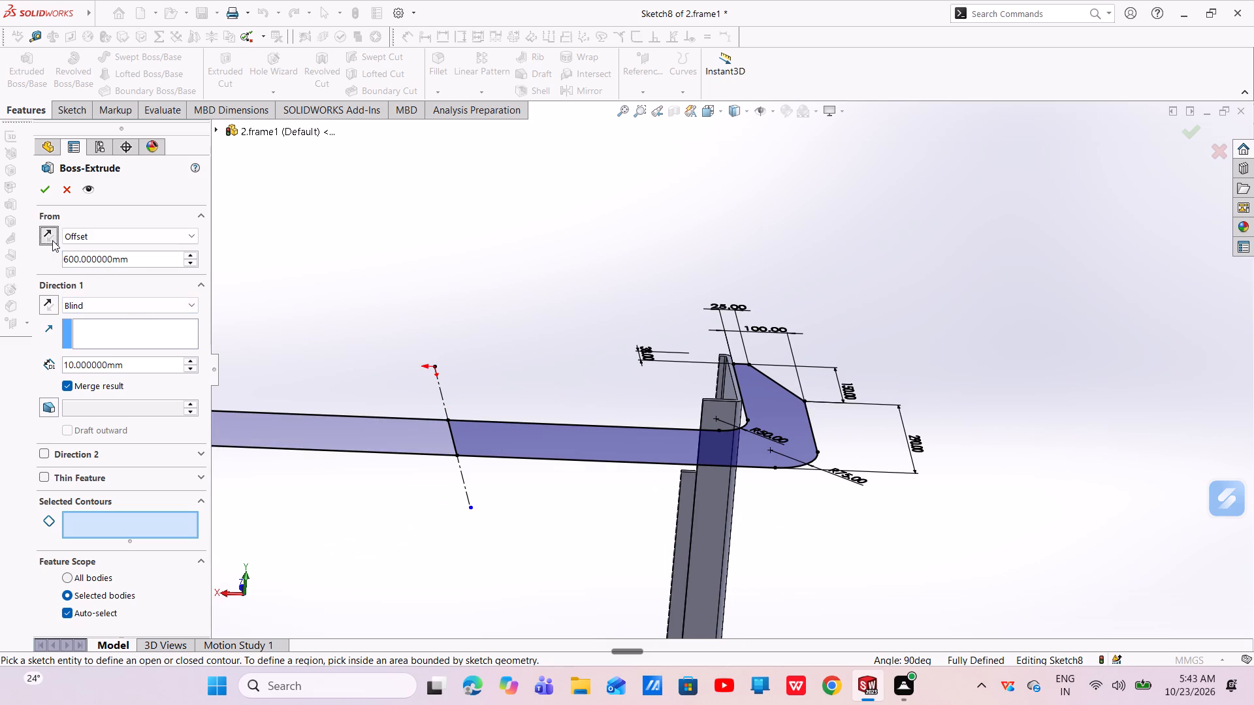
Select both halves of the U-shaped profile, on either side of the centerline, as the contours to extrude.
left_click(284, 428)
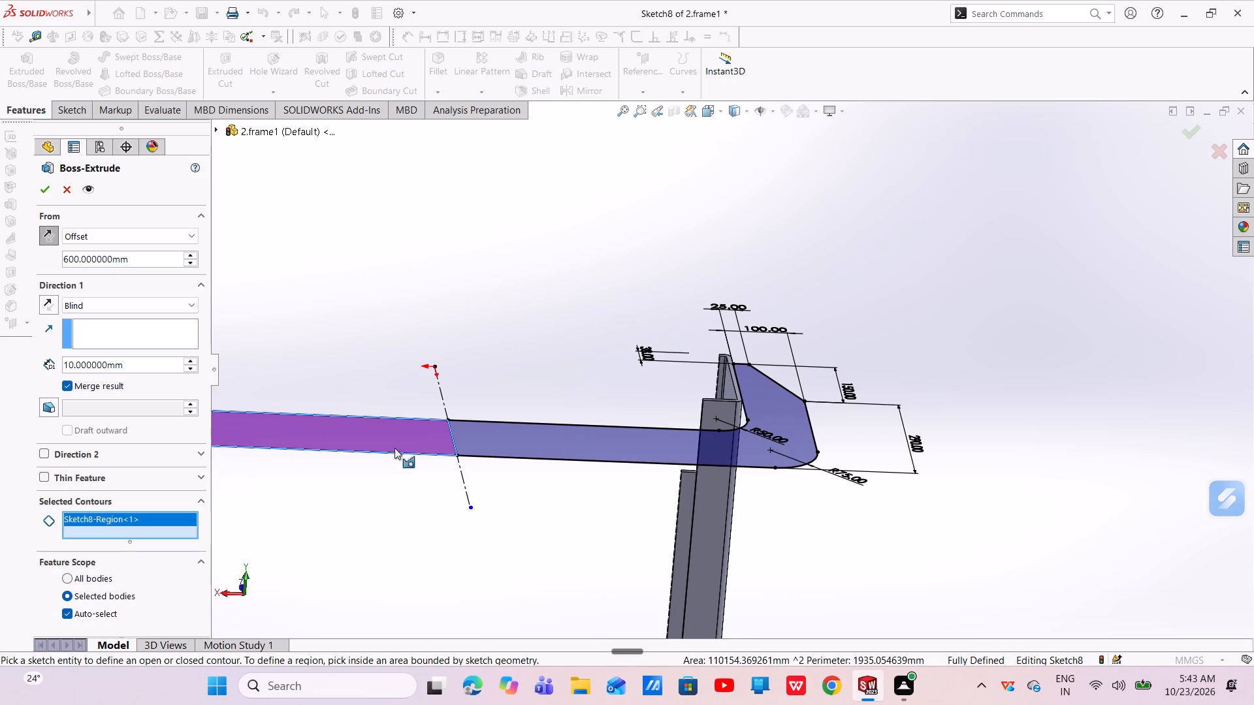
left_click(492, 442)
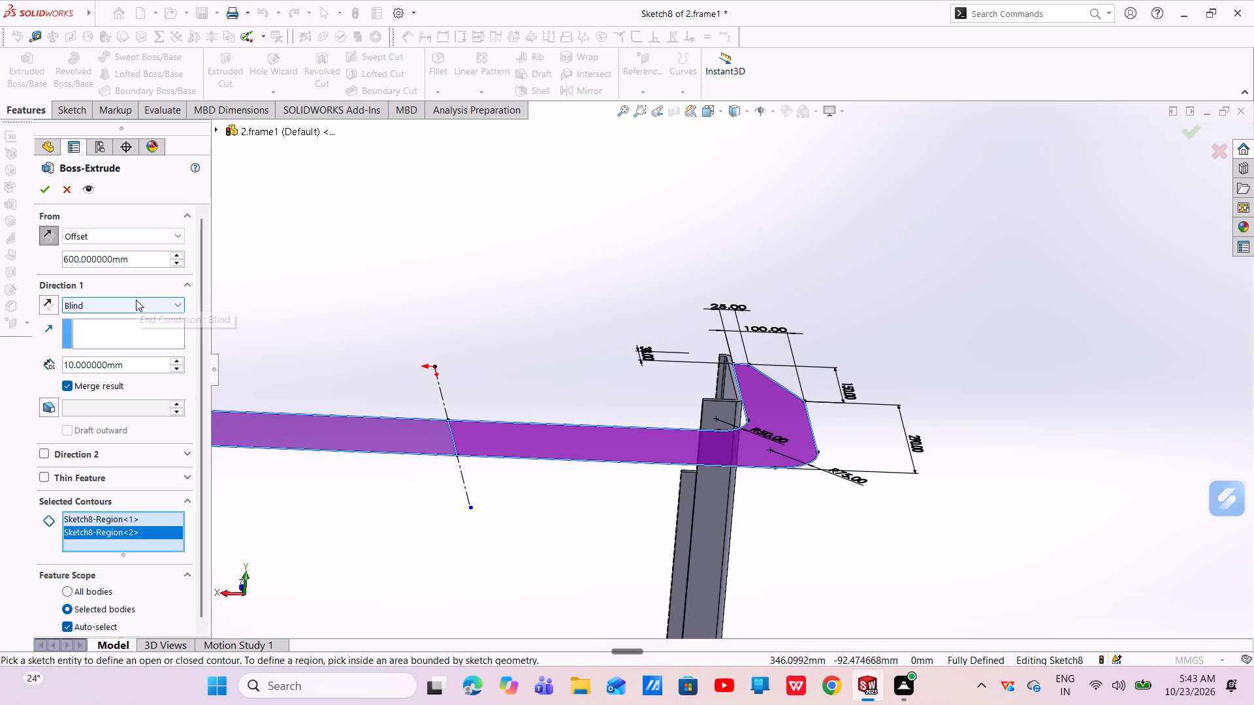
left_click(44, 304)
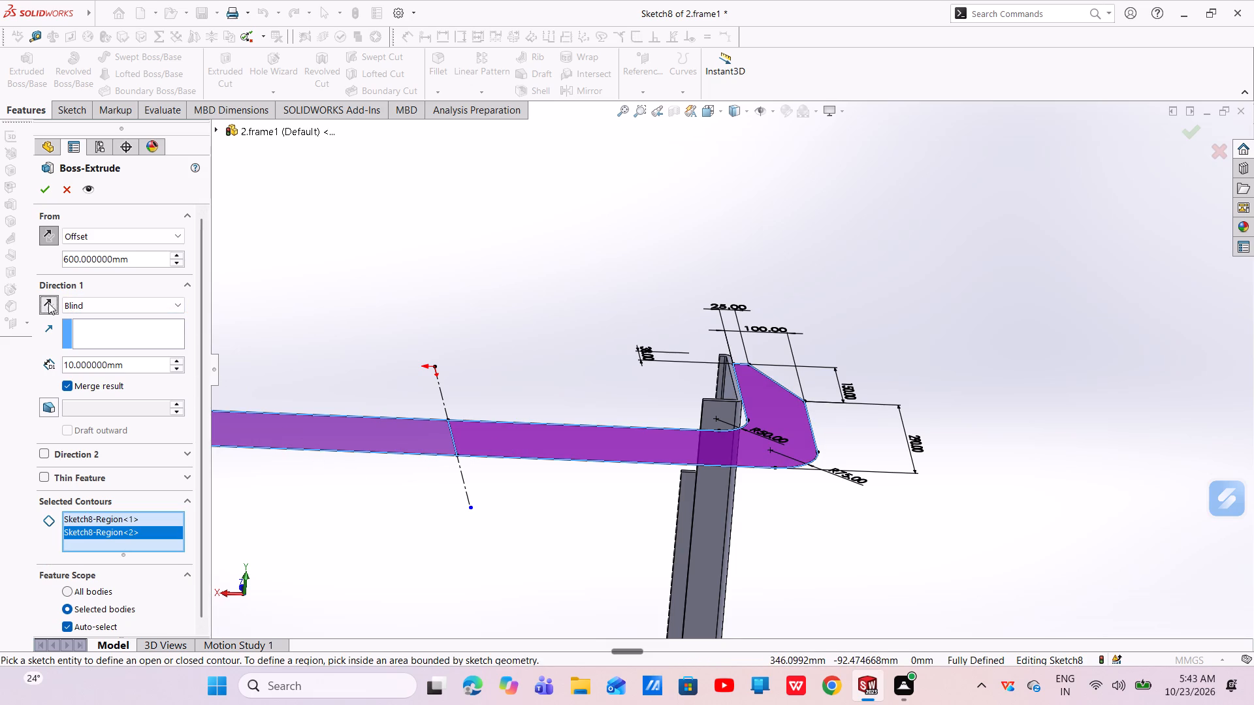
left_click(48, 303)
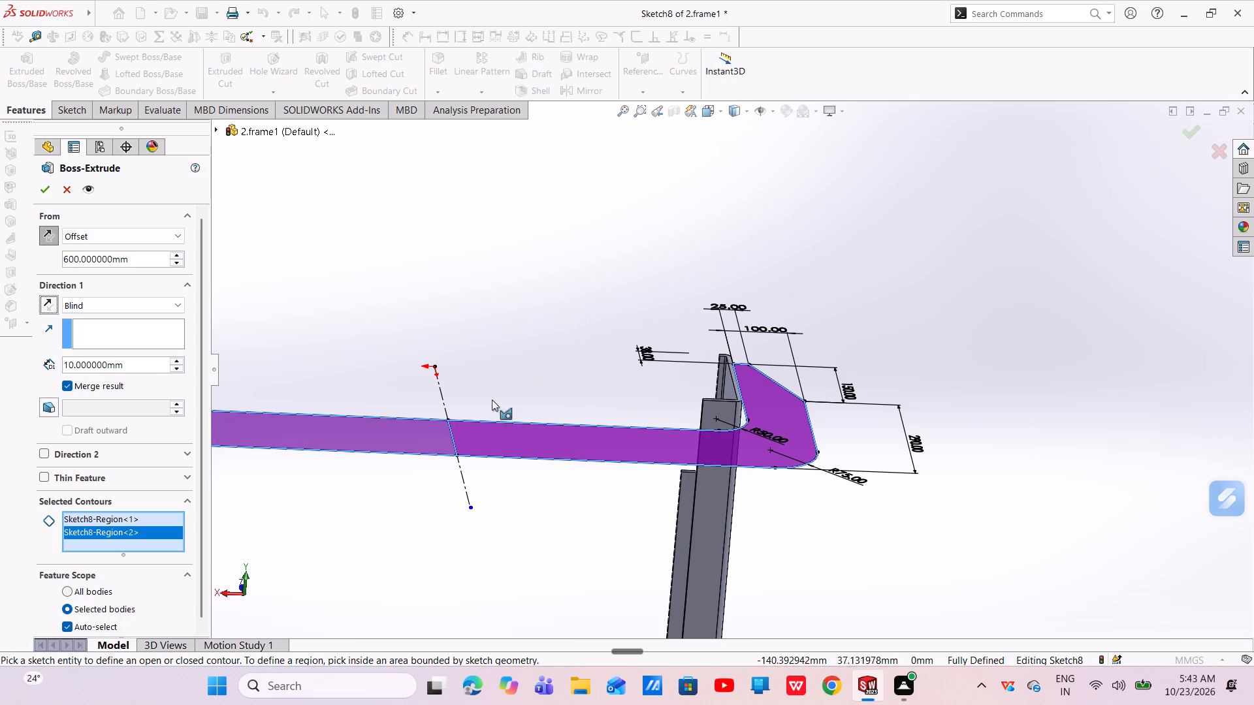
scroll(420, 443, "up", 3)
middle_click_drag(459, 456, 449, 333)
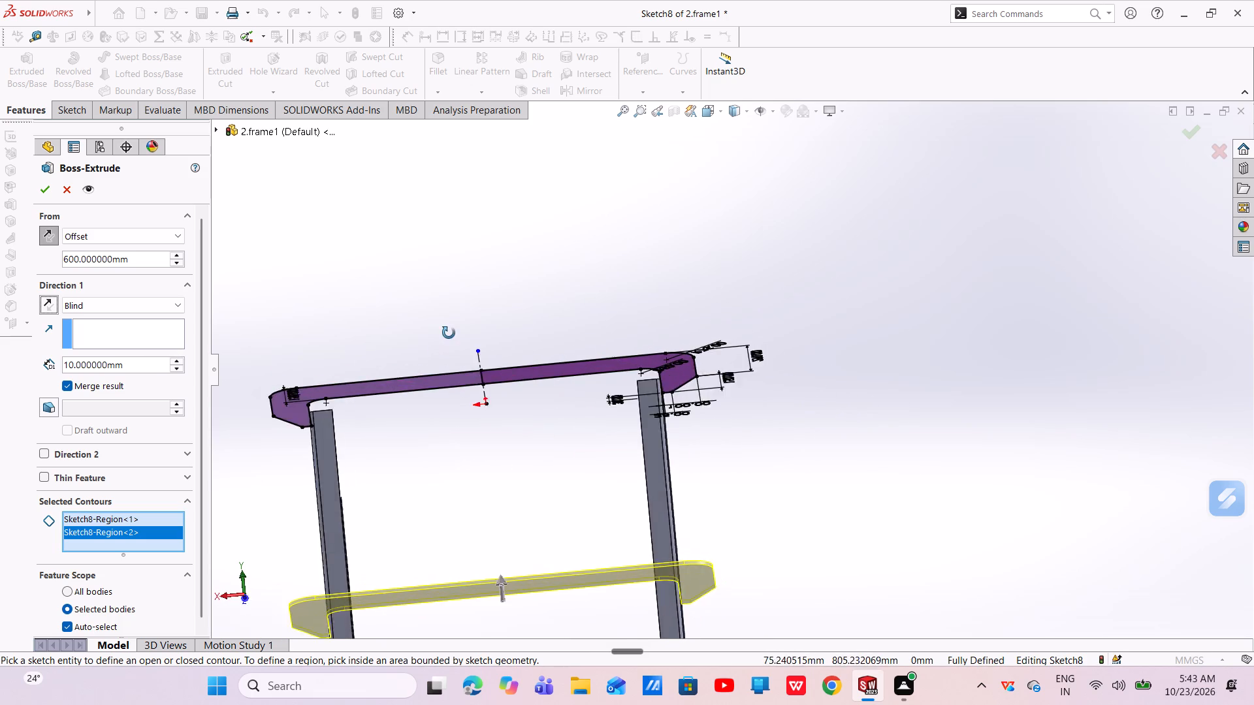
middle_click_drag(449, 333, 456, 338)
middle_click_drag(457, 340, 457, 349)
scroll(394, 431, "up", 2)
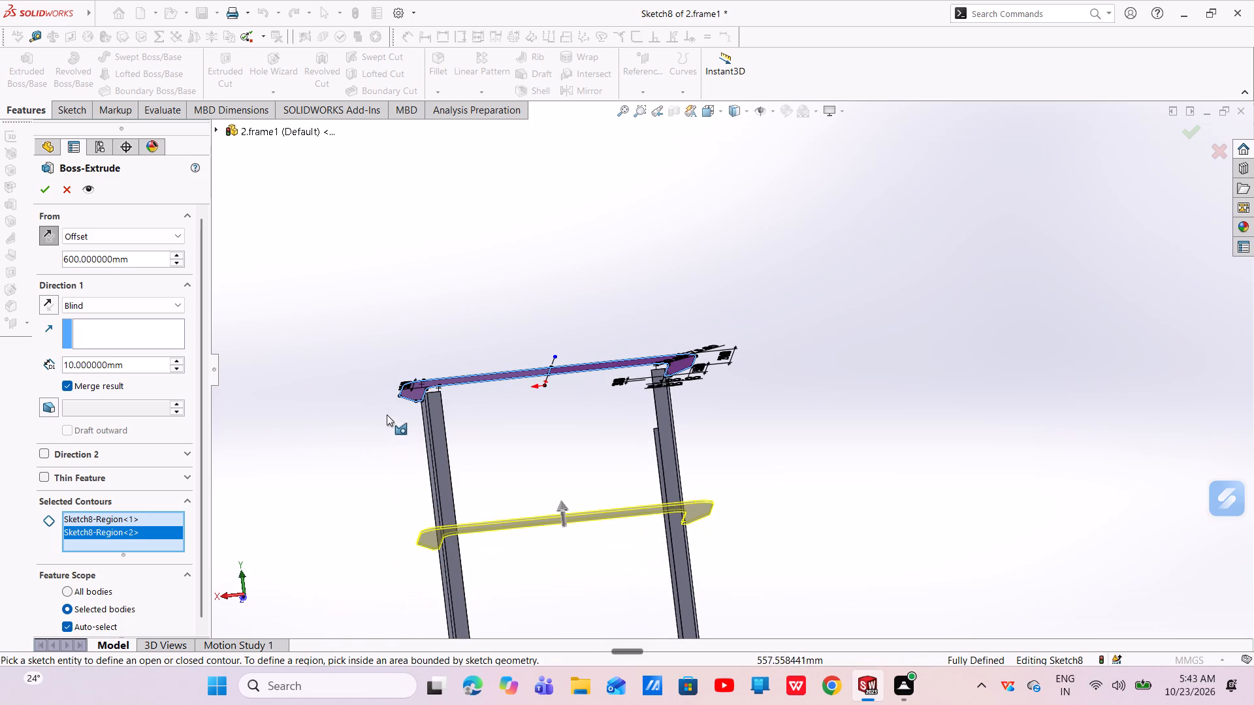
Extrude the selected contours 60 mm blind toward the sketch plane, merged with the channels, postponing the UiPath update.
left_click(56, 305)
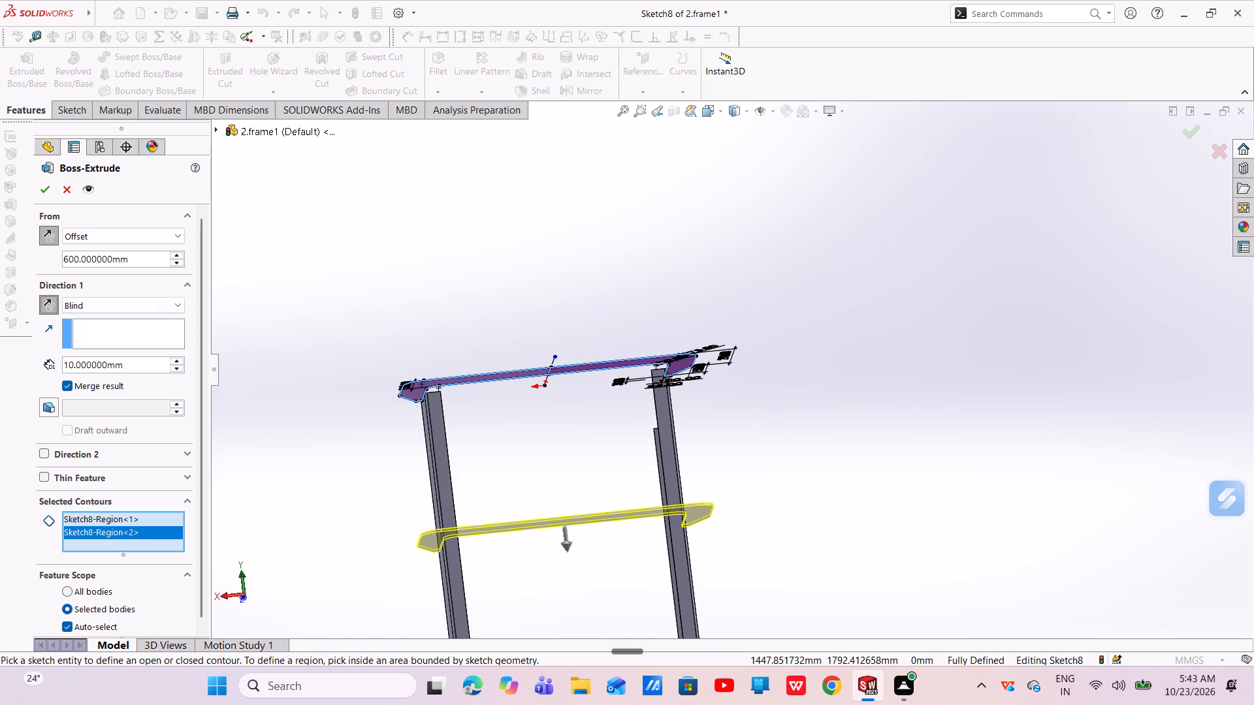
left_click_drag(125, 372, 50, 397)
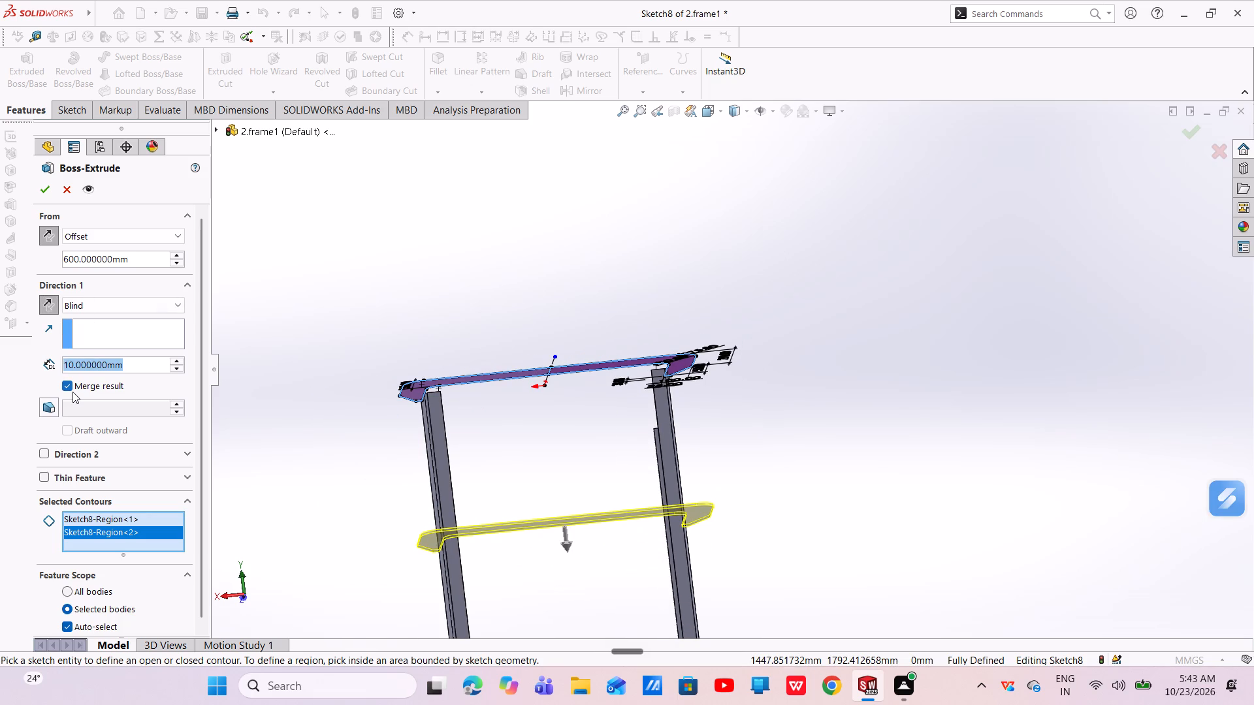
key("BackSpace")
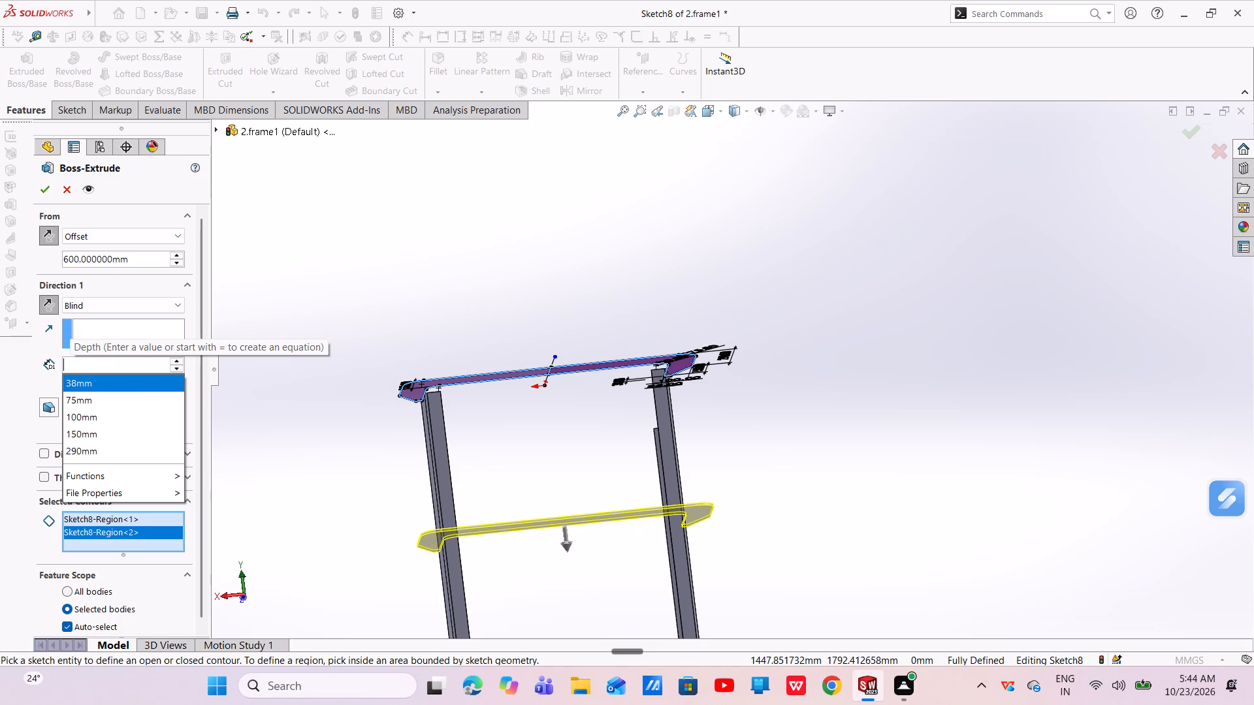
left_click(72, 360)
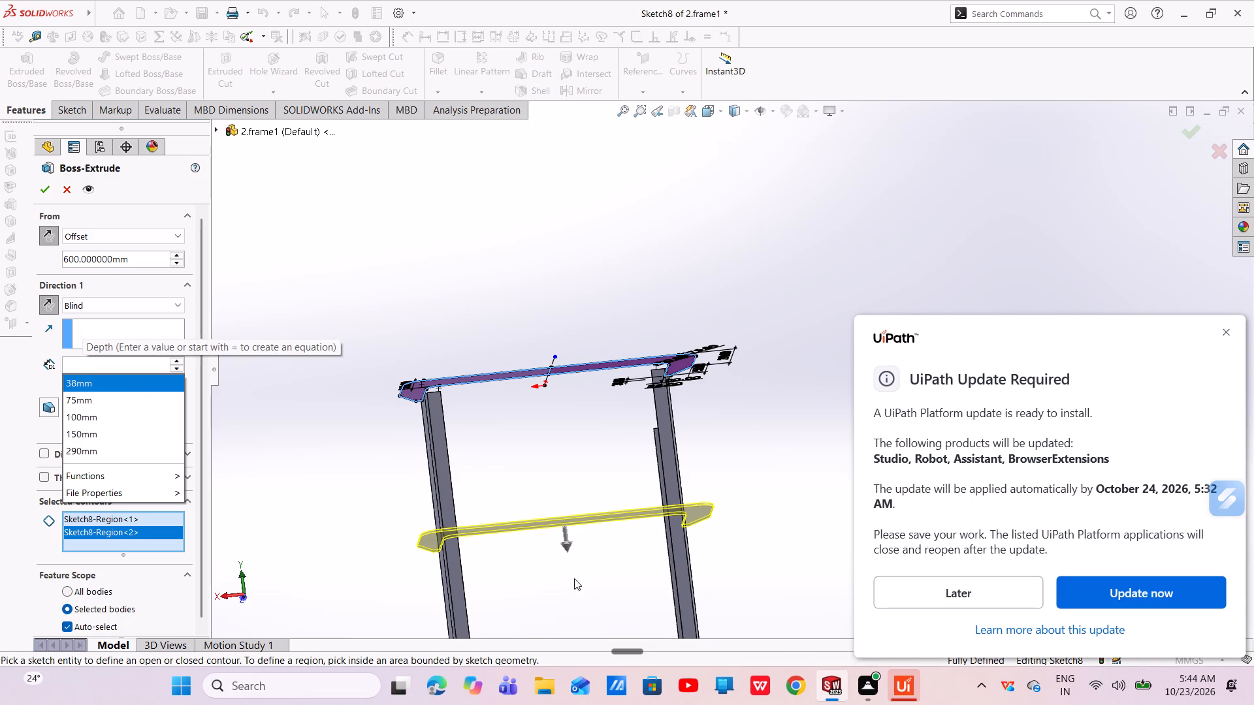
left_click(933, 586)
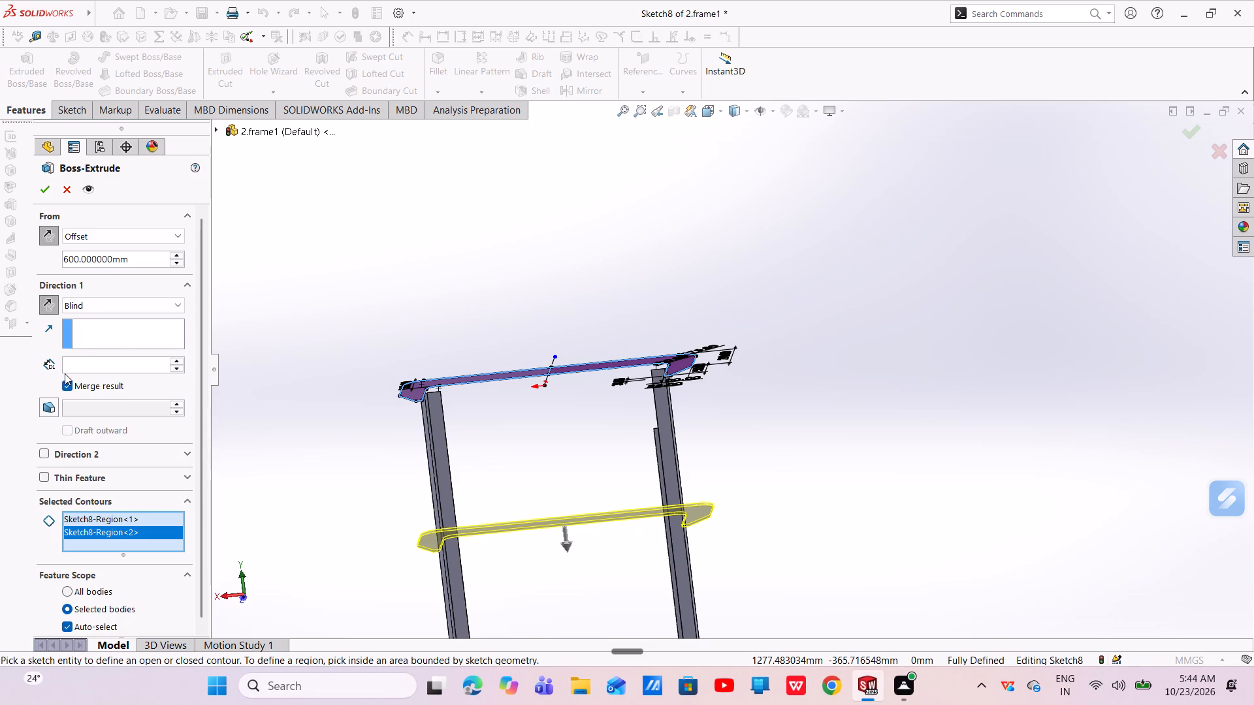
key("6")
key("0")
key("Return")
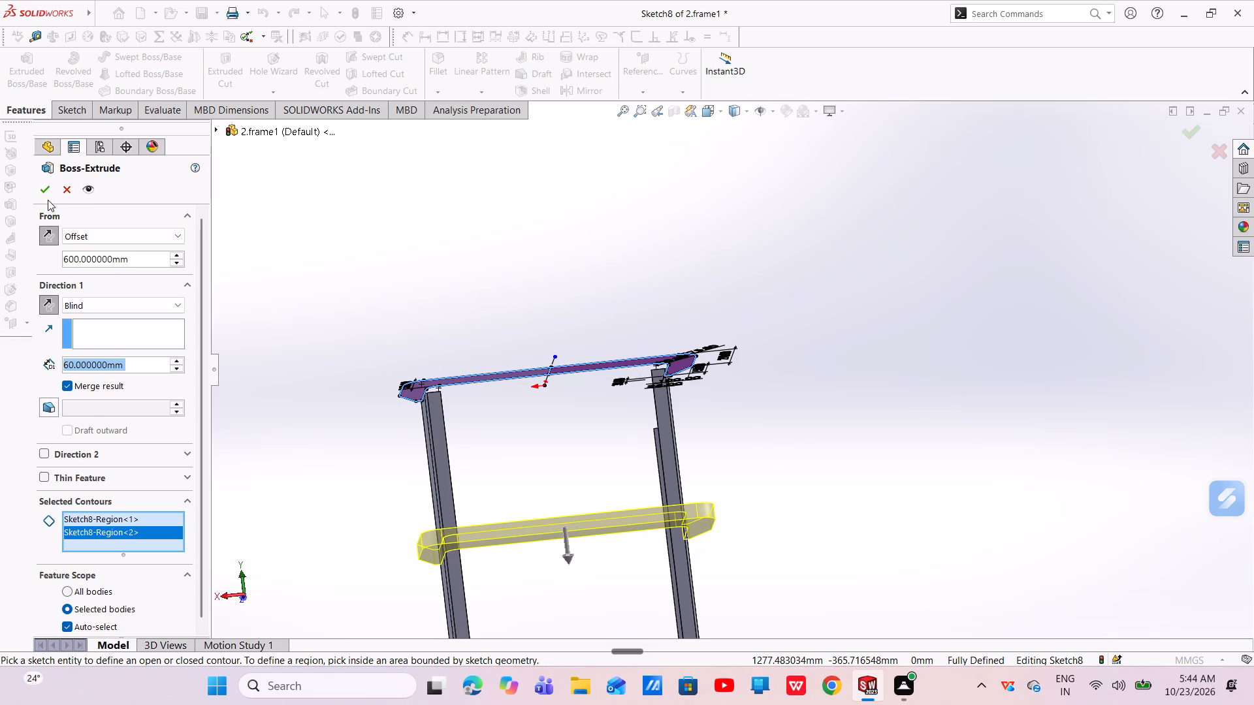
left_click(48, 200)
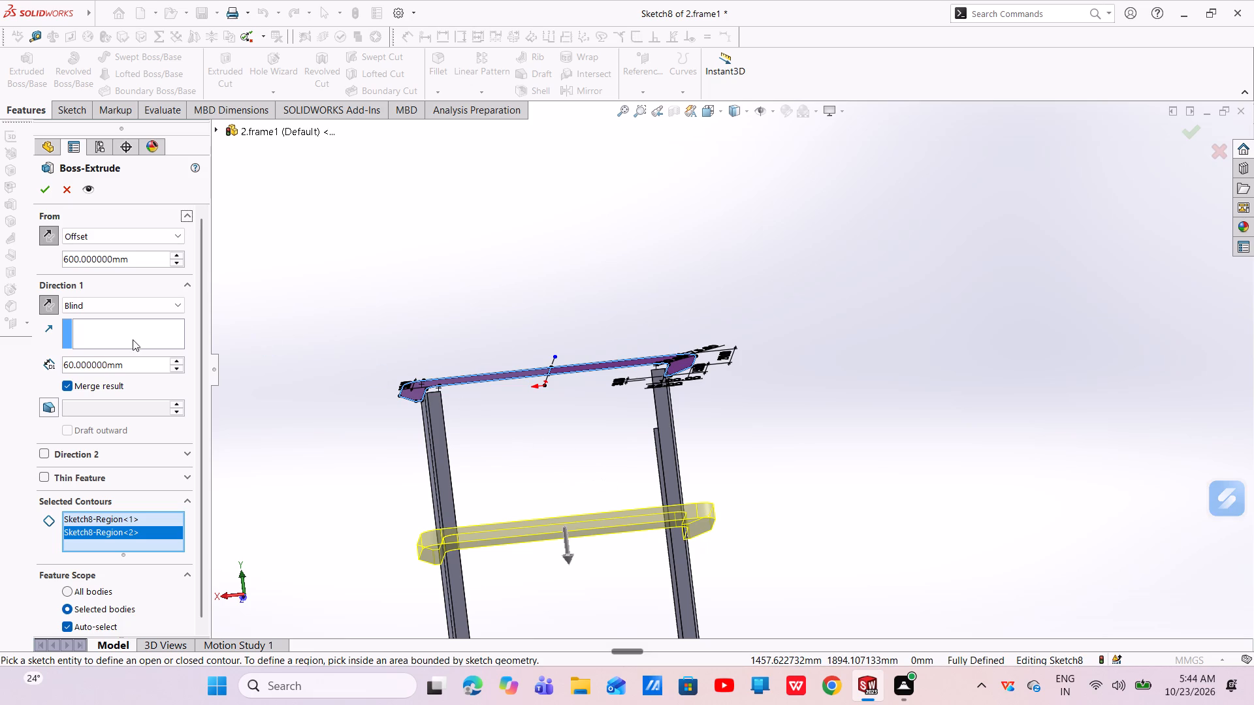
left_click(46, 304)
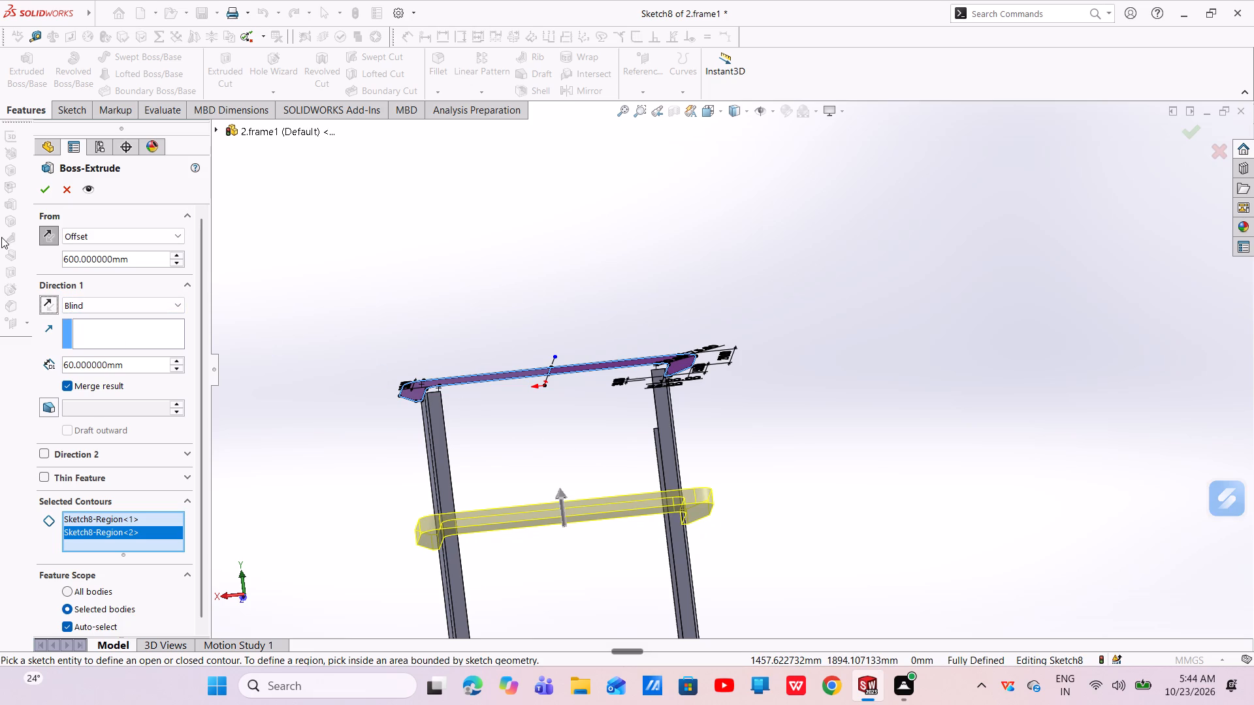
left_click(40, 195)
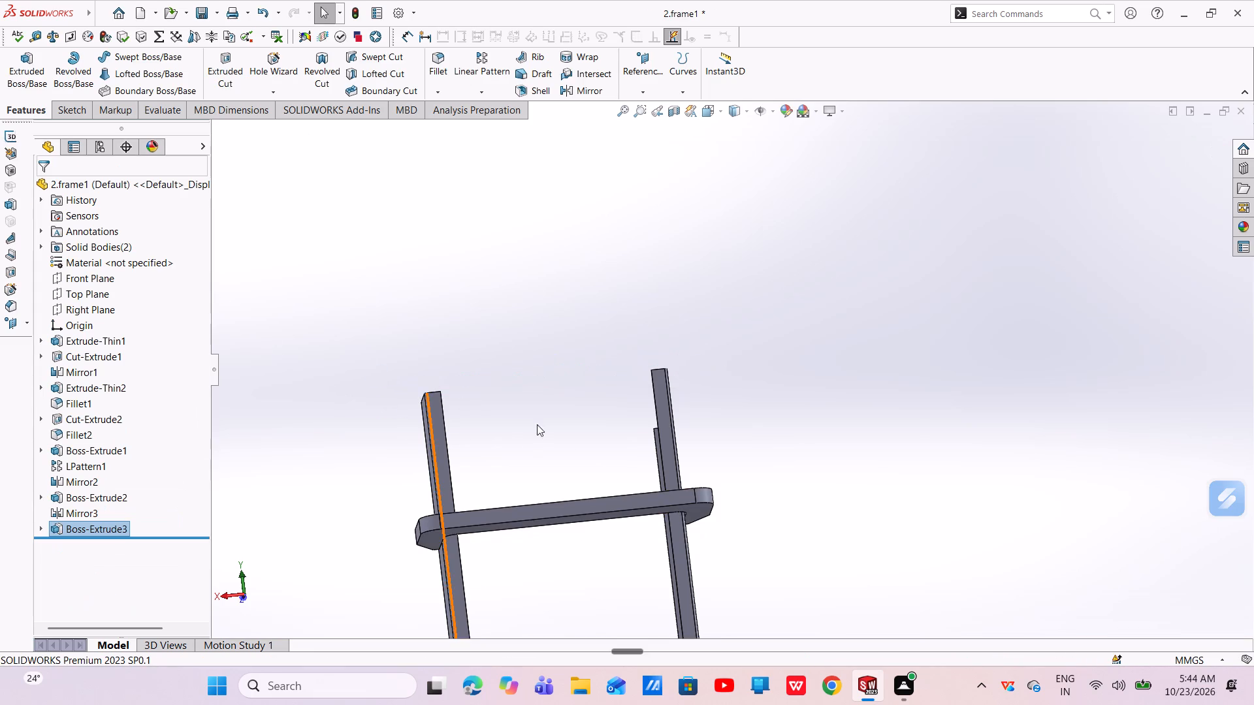
Set up a linear pattern of the U-shaped crosspiece along a channel edge, two instances spaced 350 mm, reversed away from the flanged plate.
scroll(541, 420, "up", 3)
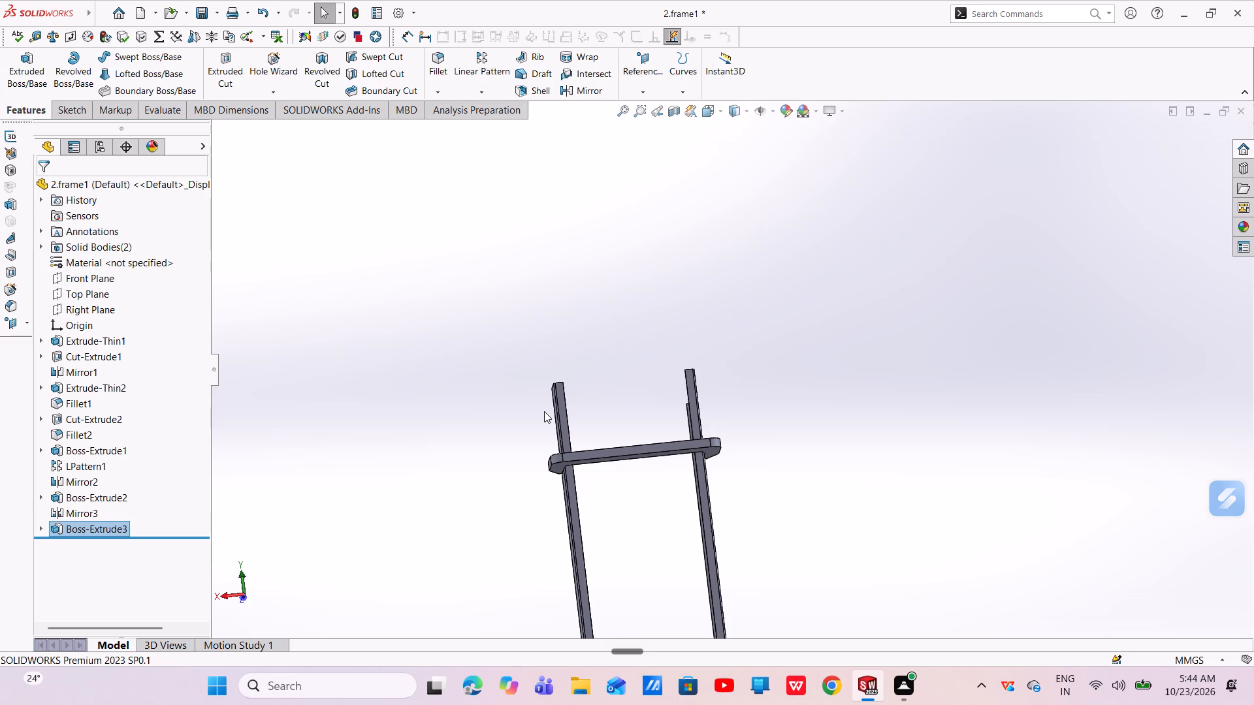
scroll(715, 477, "up", 3)
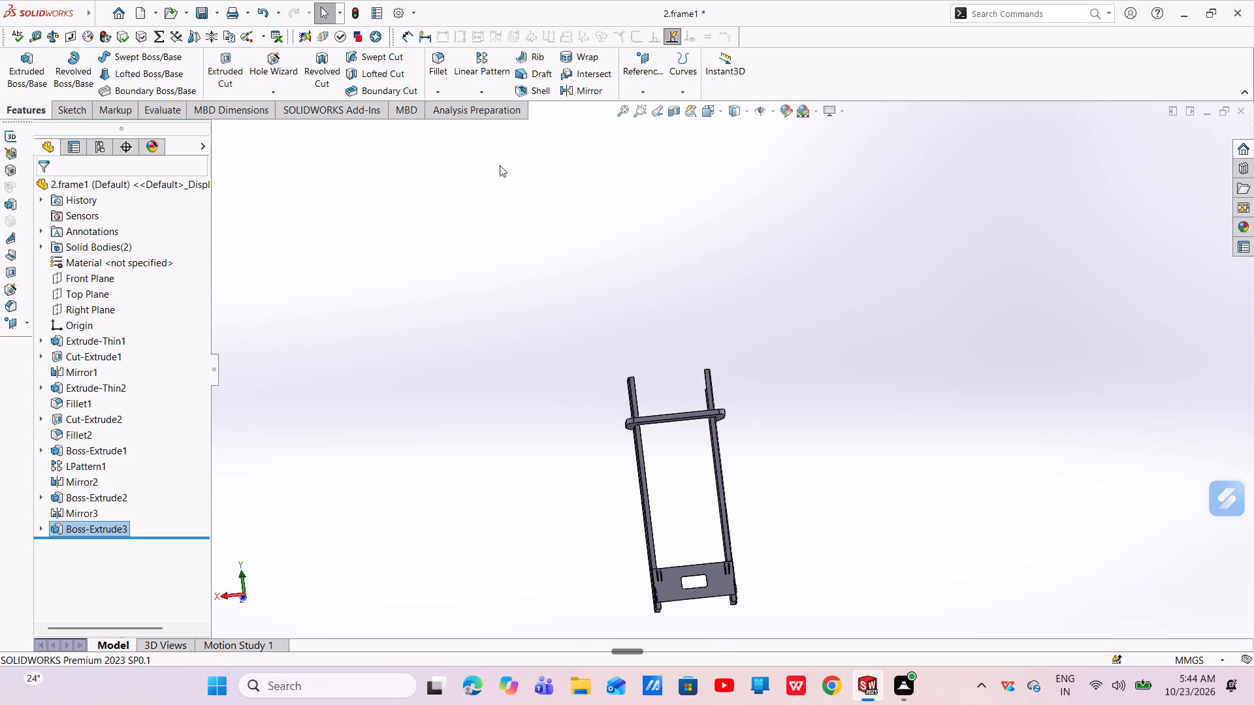
left_click(496, 59)
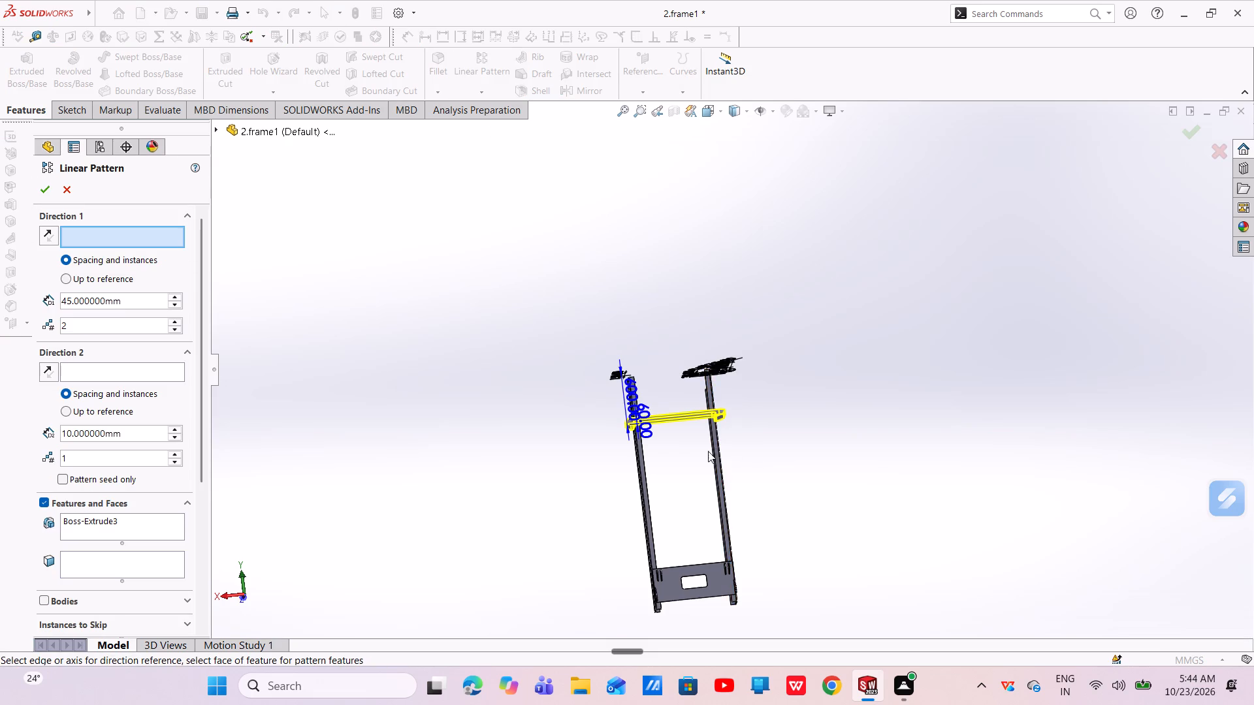
scroll(708, 451, "down", 6)
scroll(731, 403, "down", 5)
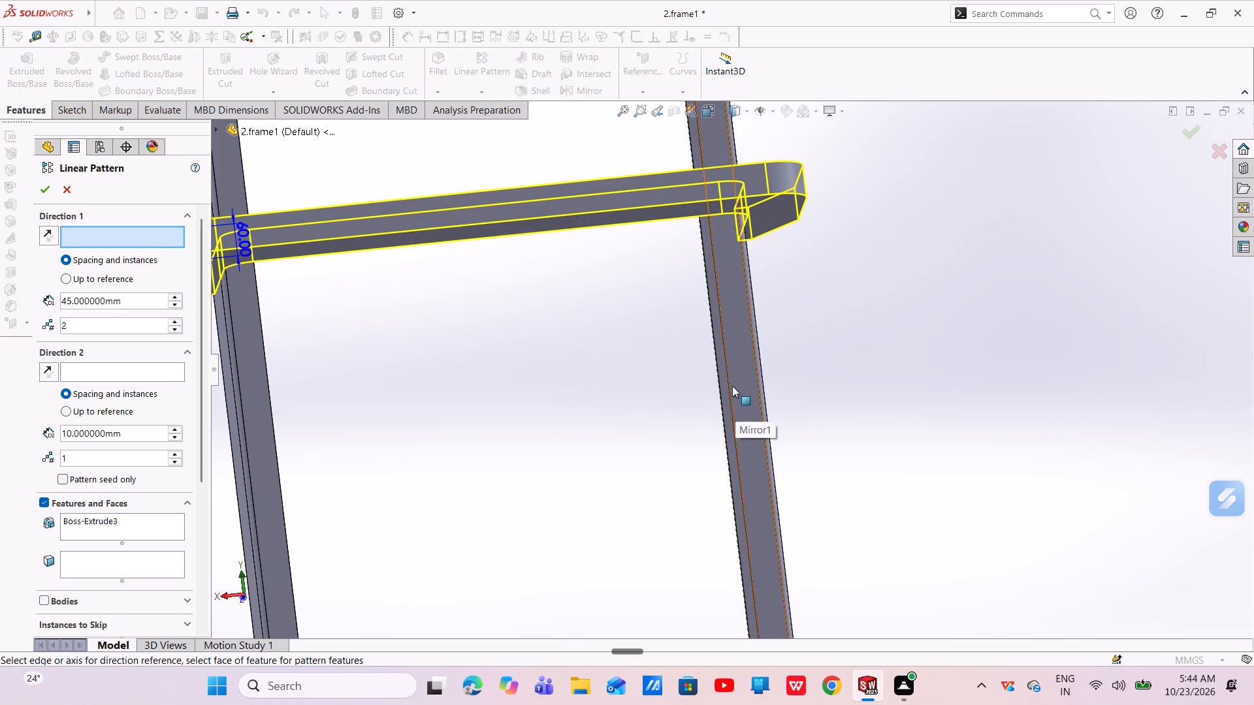
left_click(730, 384)
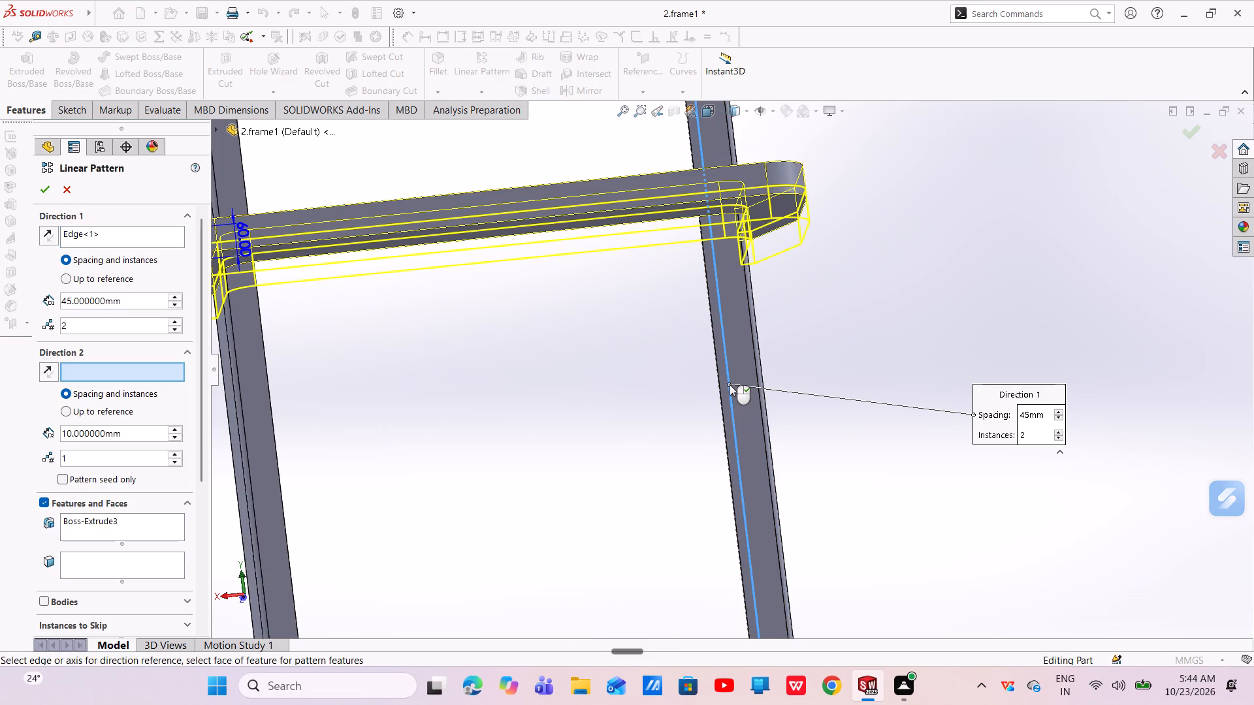
scroll(729, 385, "up", 4)
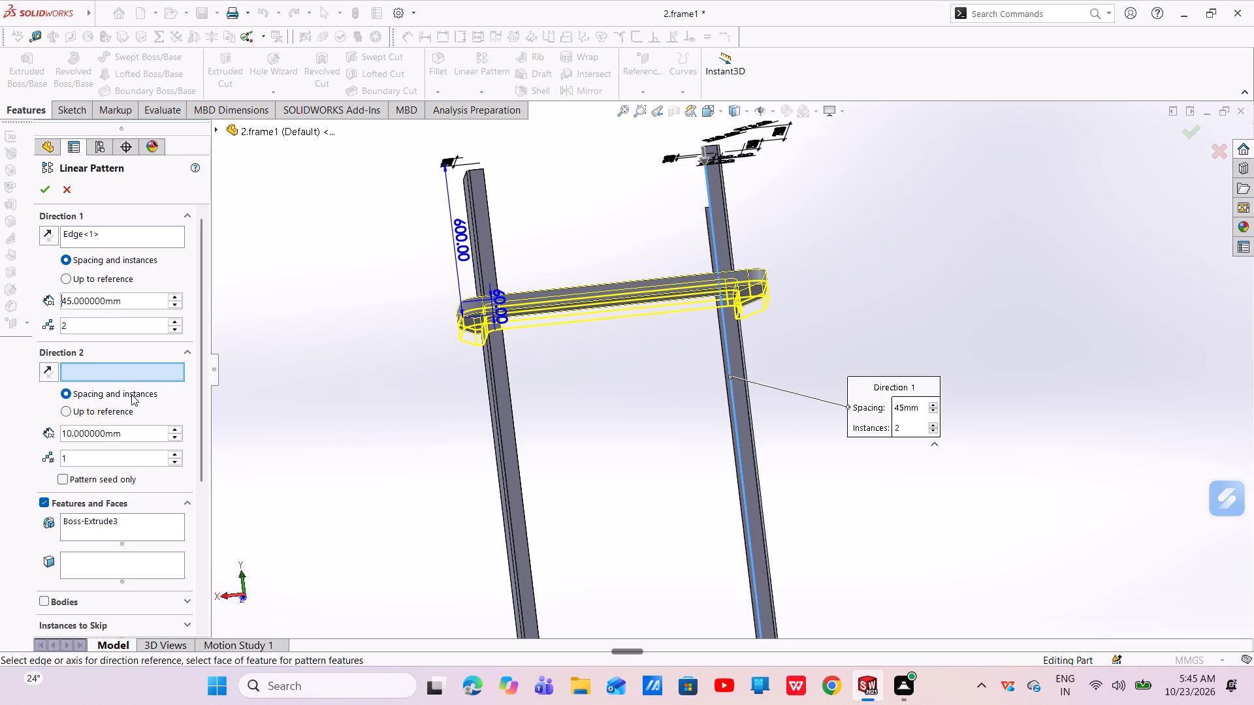
left_click_drag(122, 304, 105, 309)
left_click_drag(105, 309, 54, 328)
key("BackSpace")
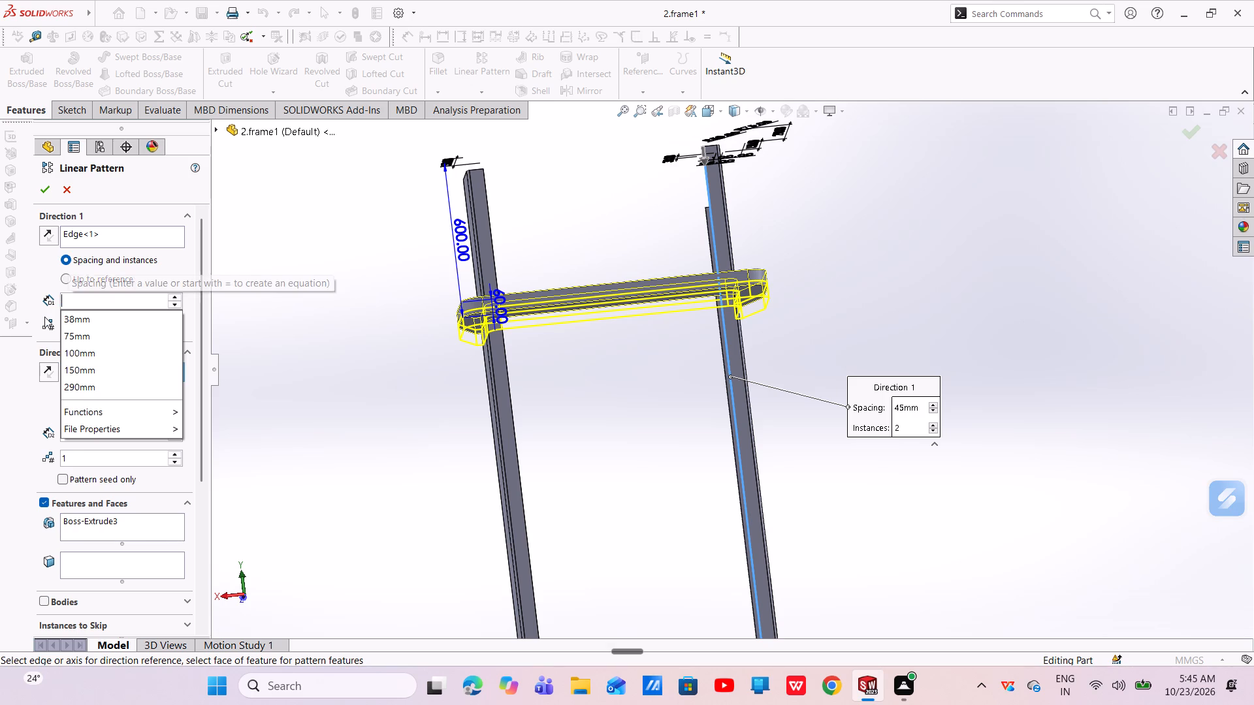
type("350")
key("Return")
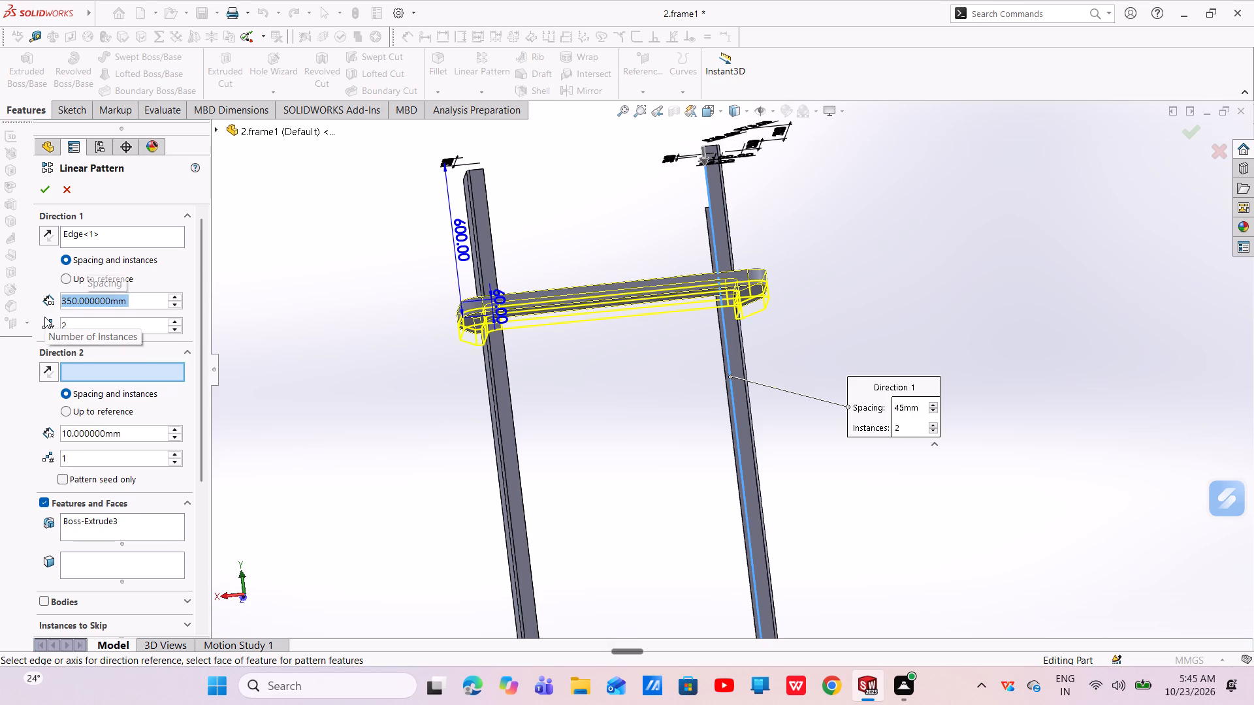
left_click(52, 240)
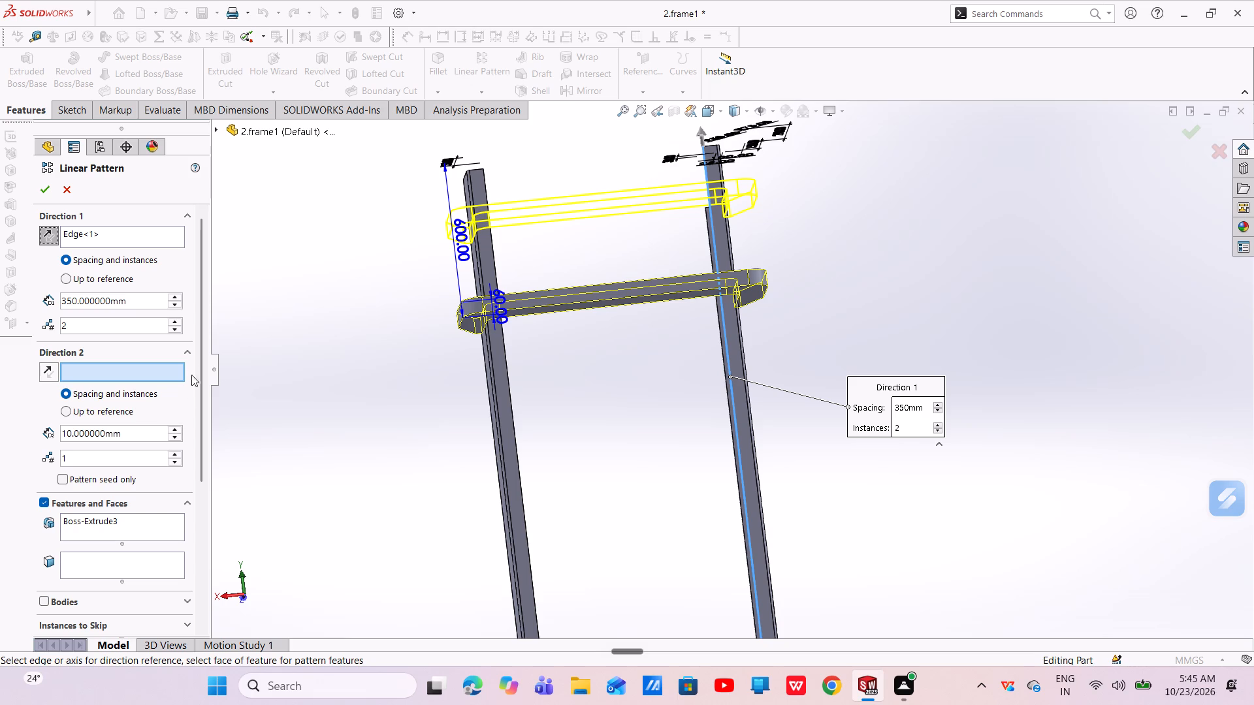
Set the crosspiece pattern spacing to 530 mm, keep its direction toward the channels' free ends, and complete the pattern.
left_click_drag(140, 307, 56, 315)
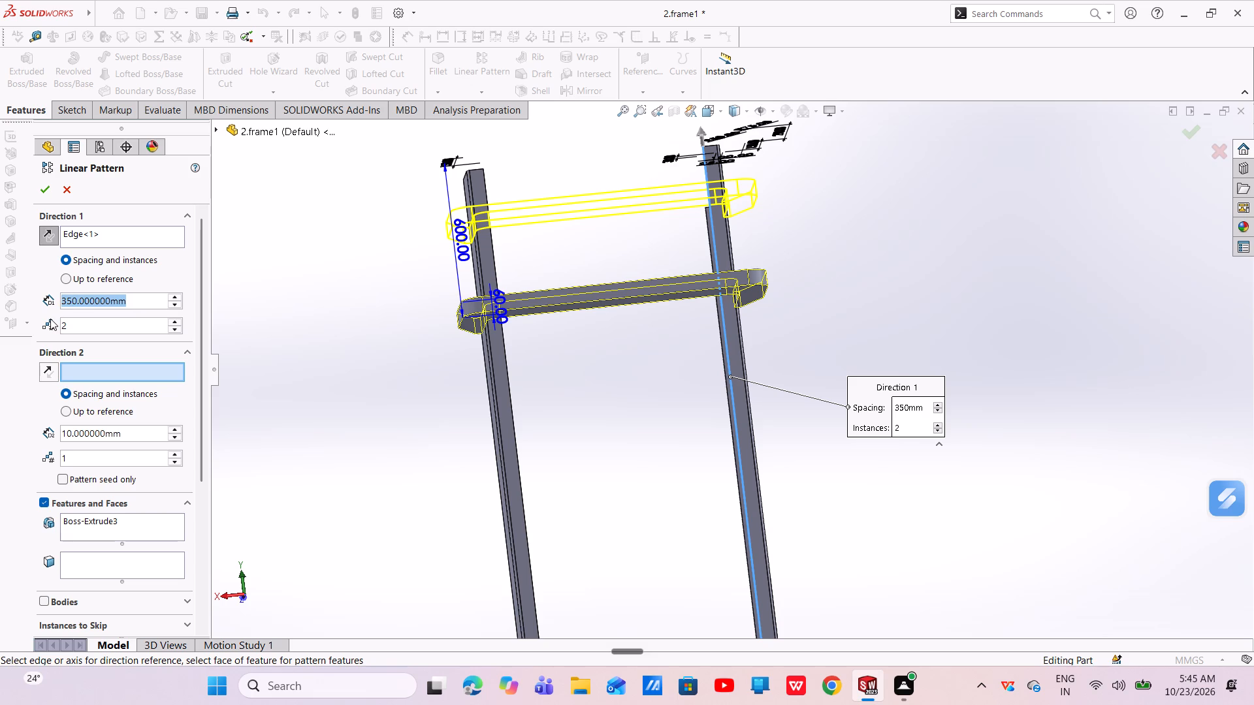
key("BackSpace")
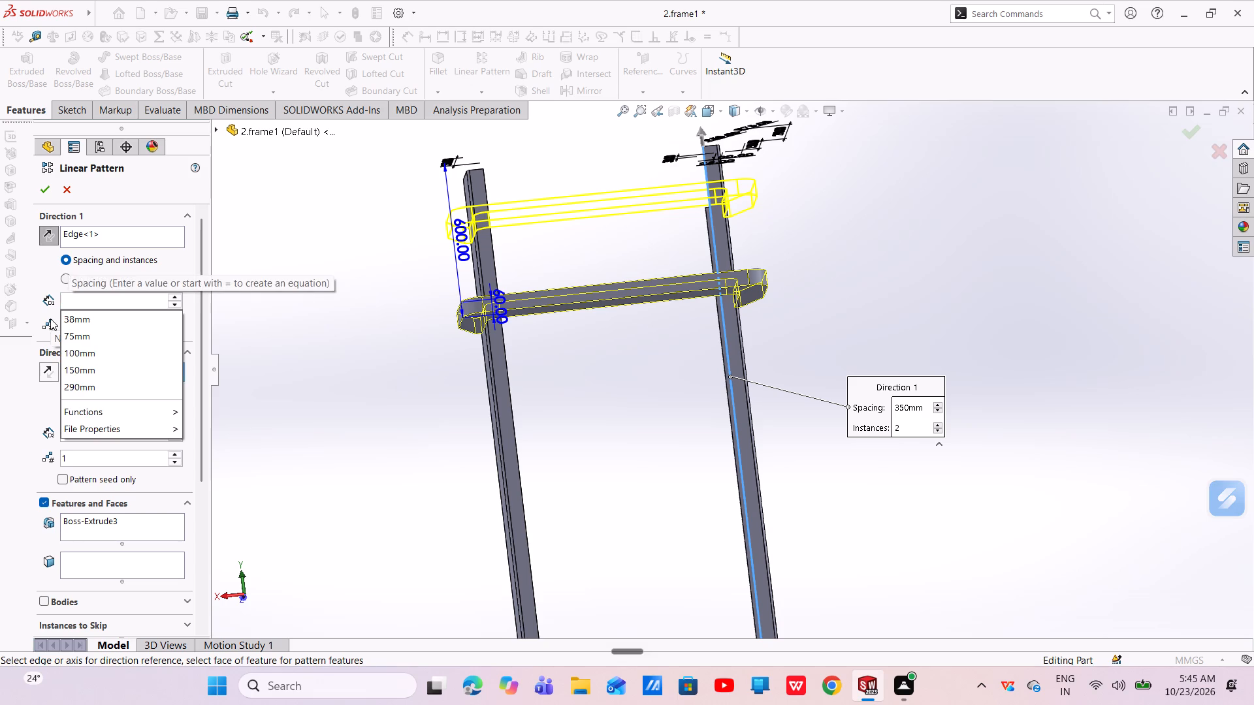
type("530")
key("Return")
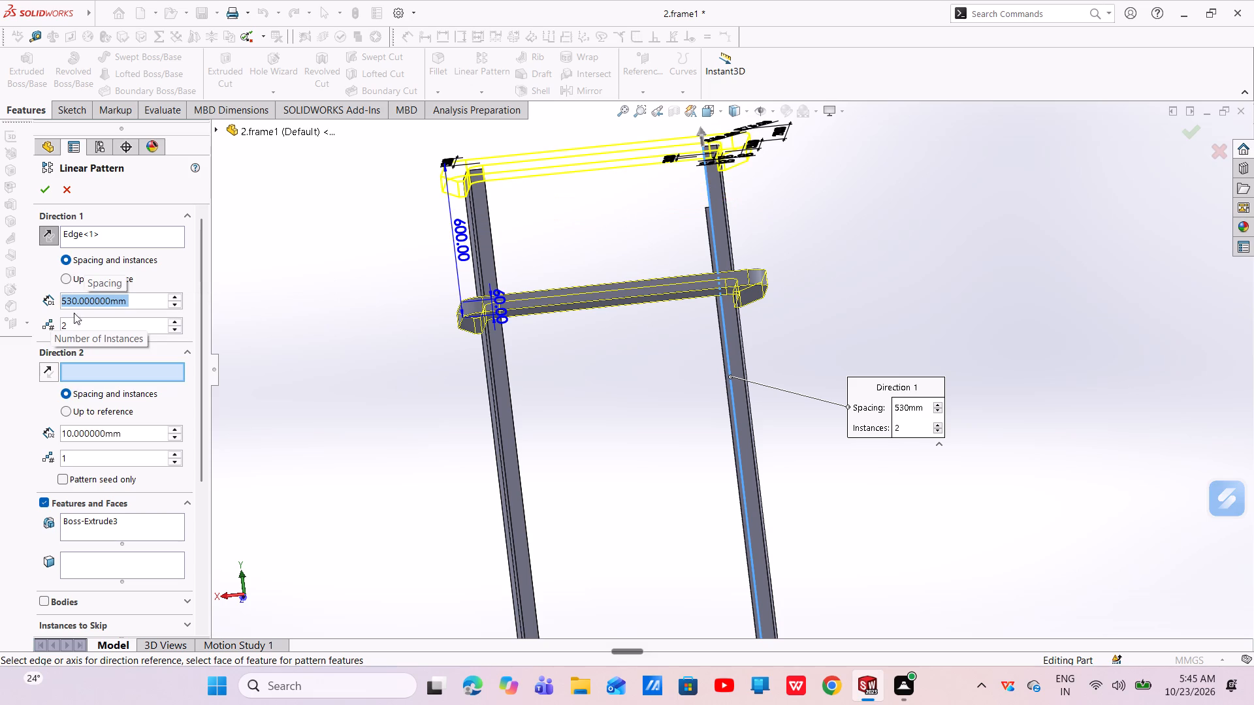
left_click(50, 236)
left_click(50, 235)
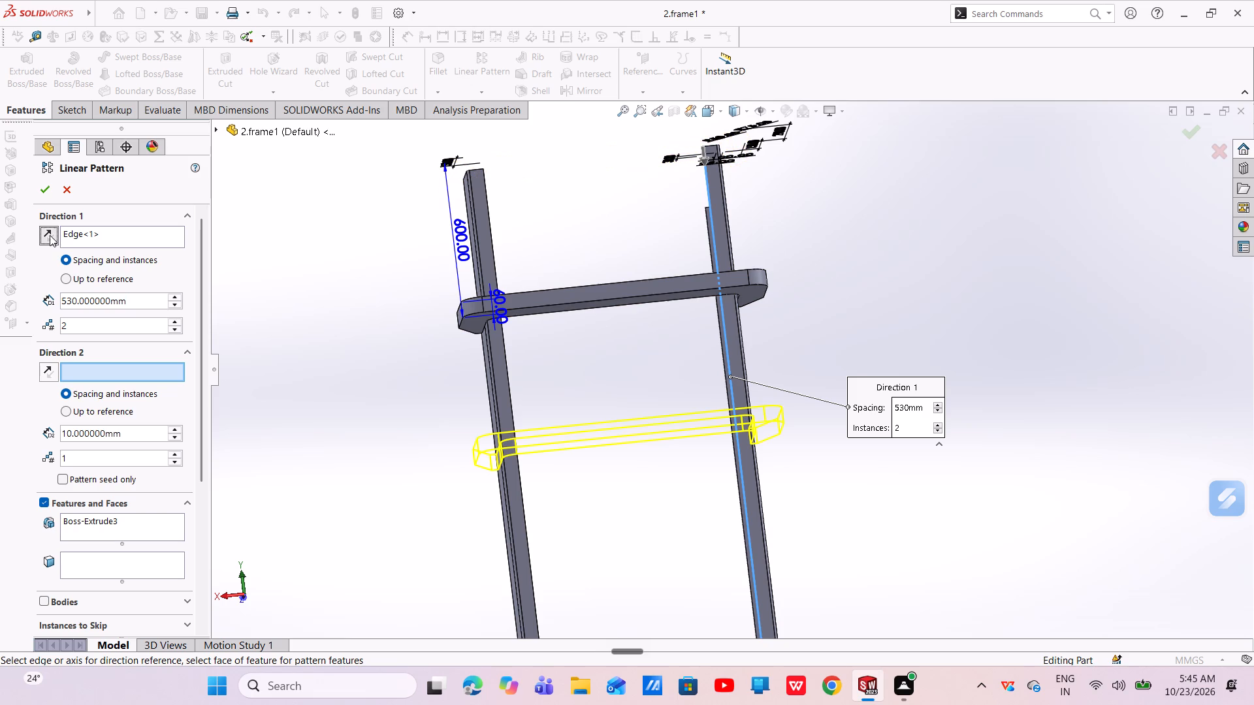
left_click(46, 374)
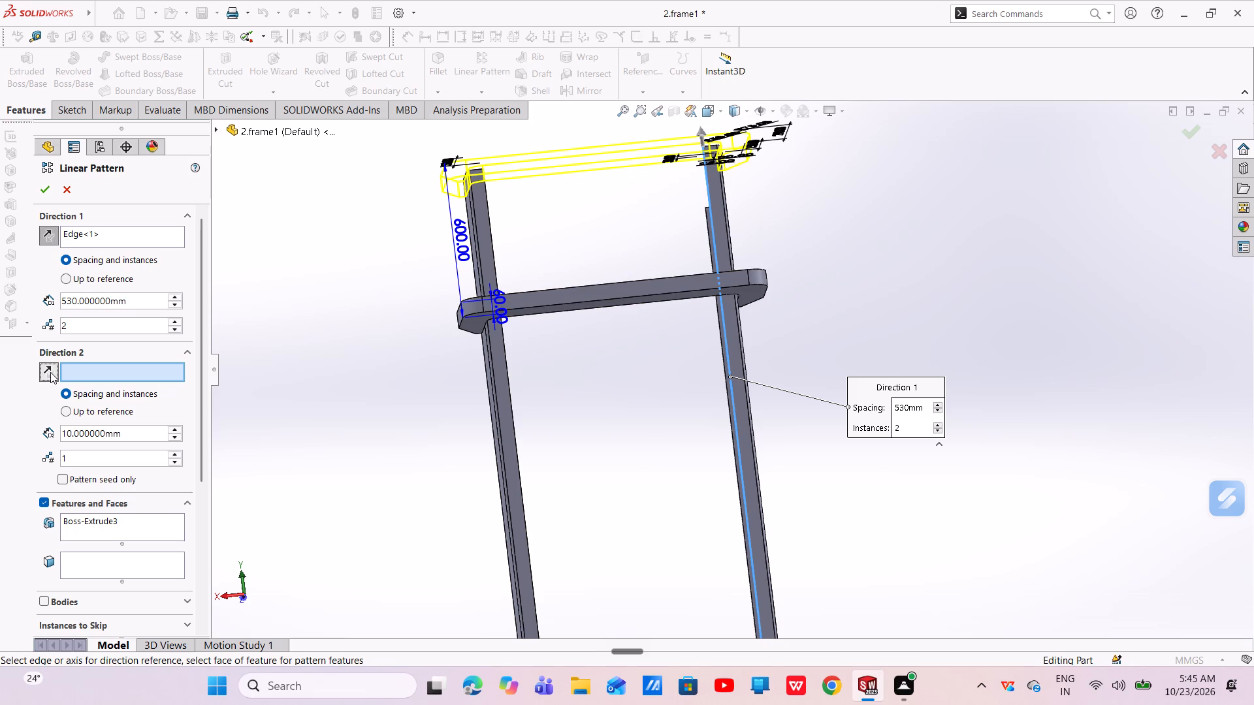
left_click(51, 371)
left_click(51, 371)
left_click(35, 191)
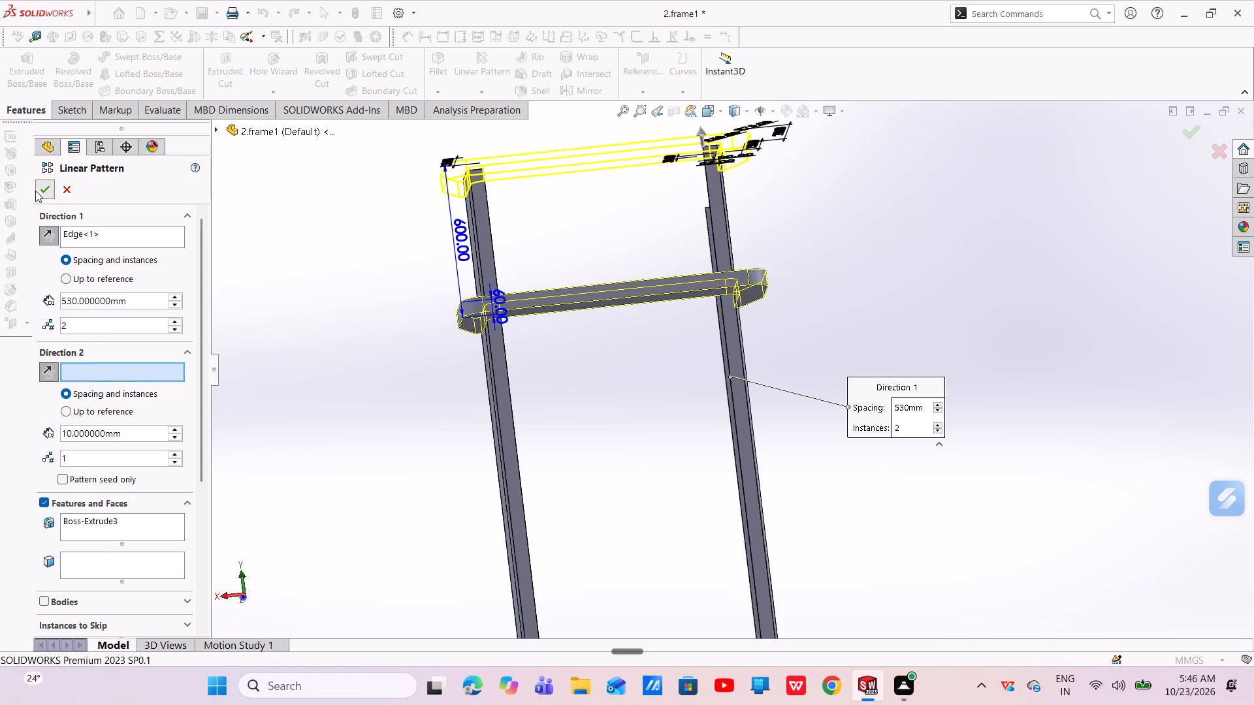
On the original crosspiece's top face, sketch a vertical line about 165 mm long from the channel's outer corner, ending in an arc of about 40 mm radius.
scroll(516, 237, "up", 2)
middle_click_drag(516, 229, 573, 336)
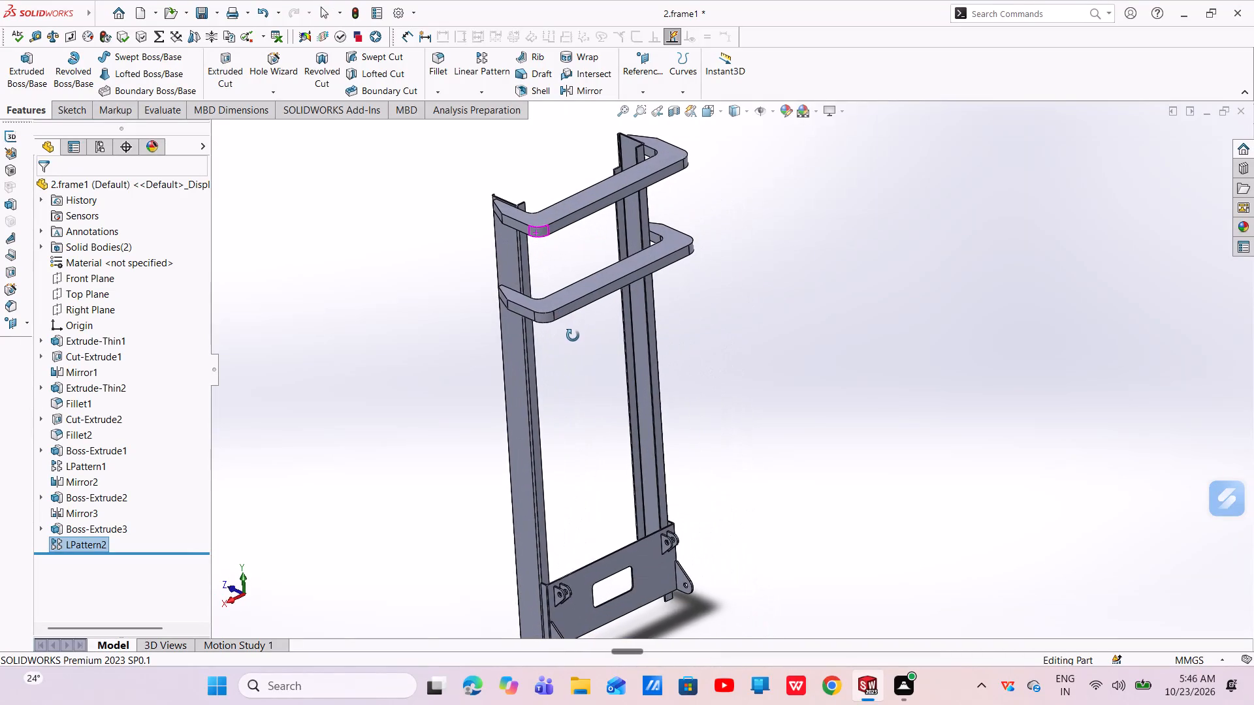
middle_click_drag(573, 336, 571, 337)
scroll(571, 337, "down", 1)
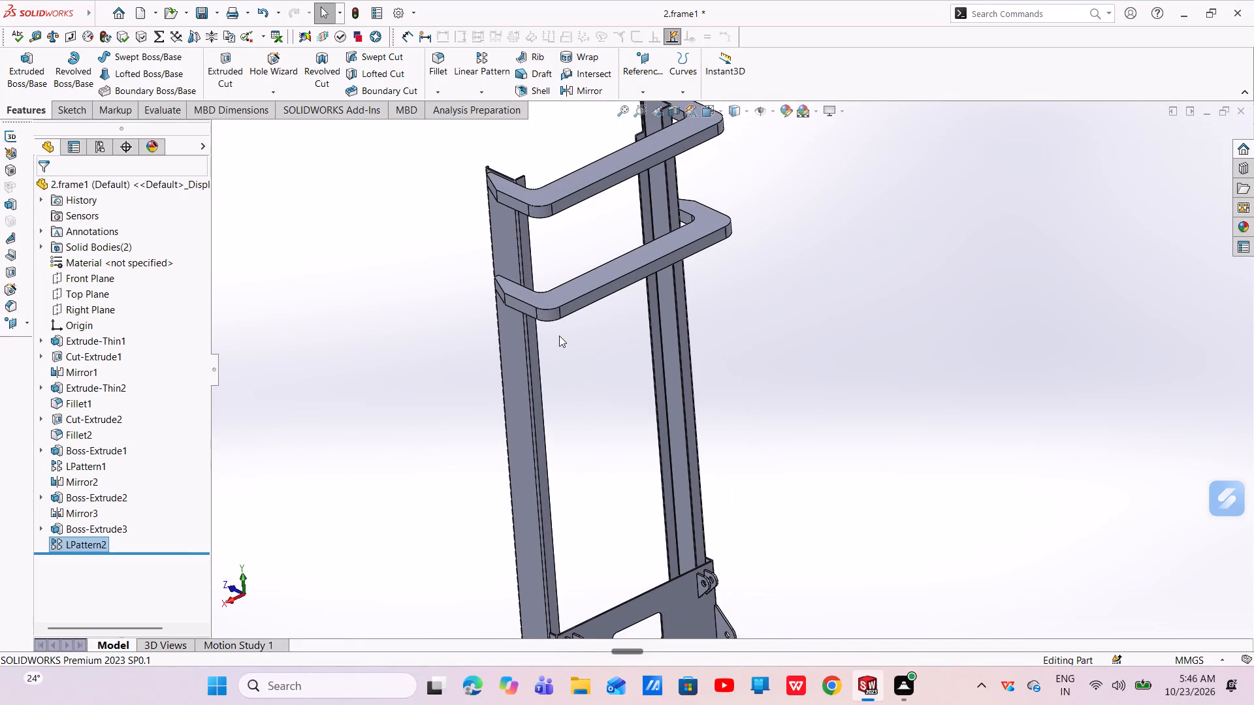
left_click(617, 270)
left_click(675, 237)
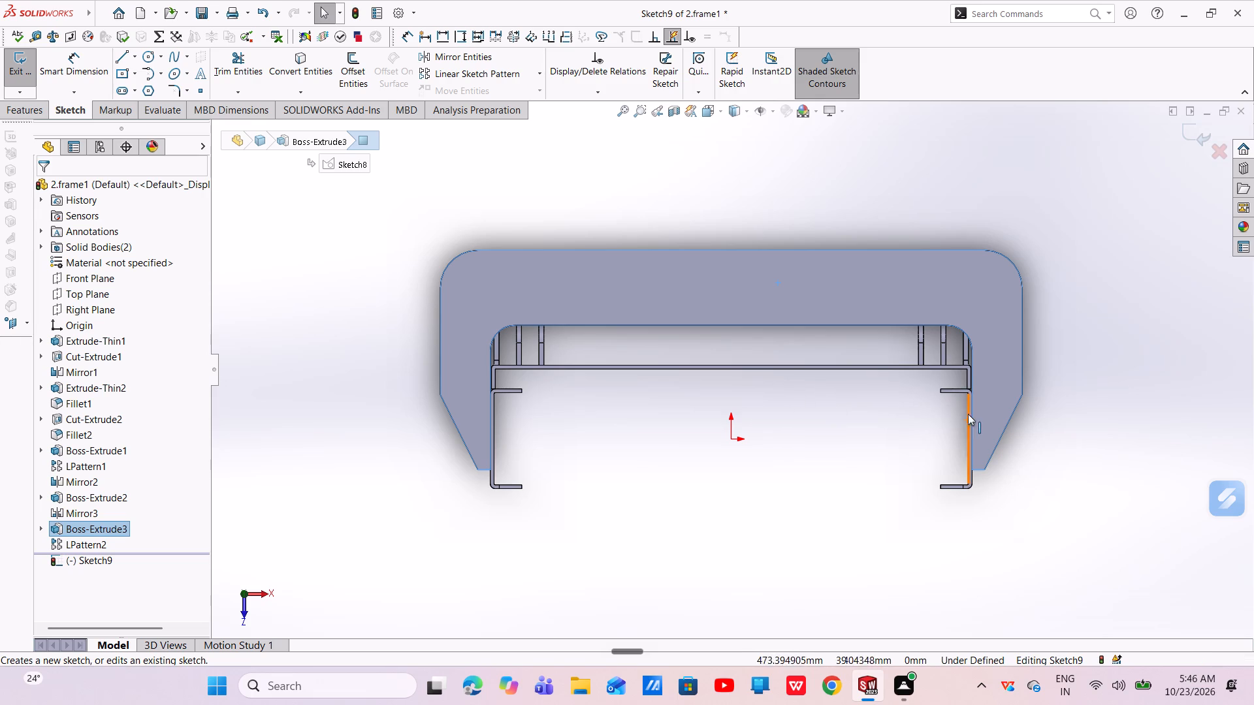
scroll(975, 404, "down", 4)
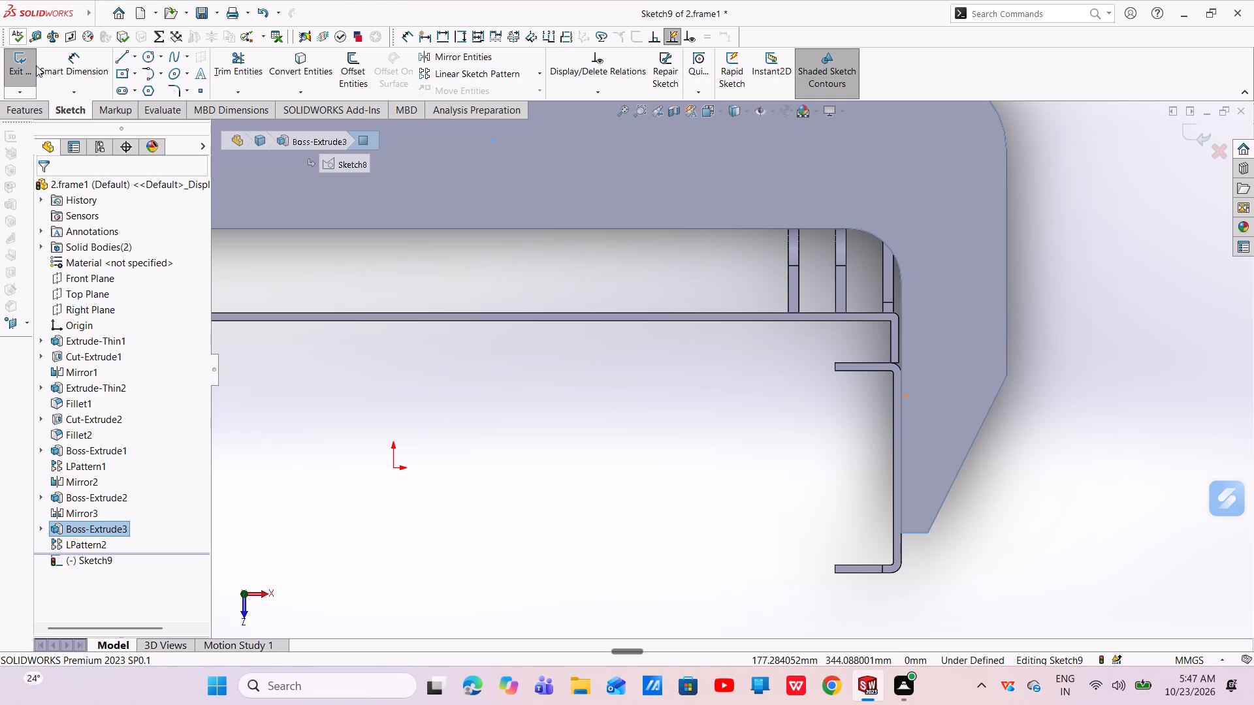
left_click(118, 57)
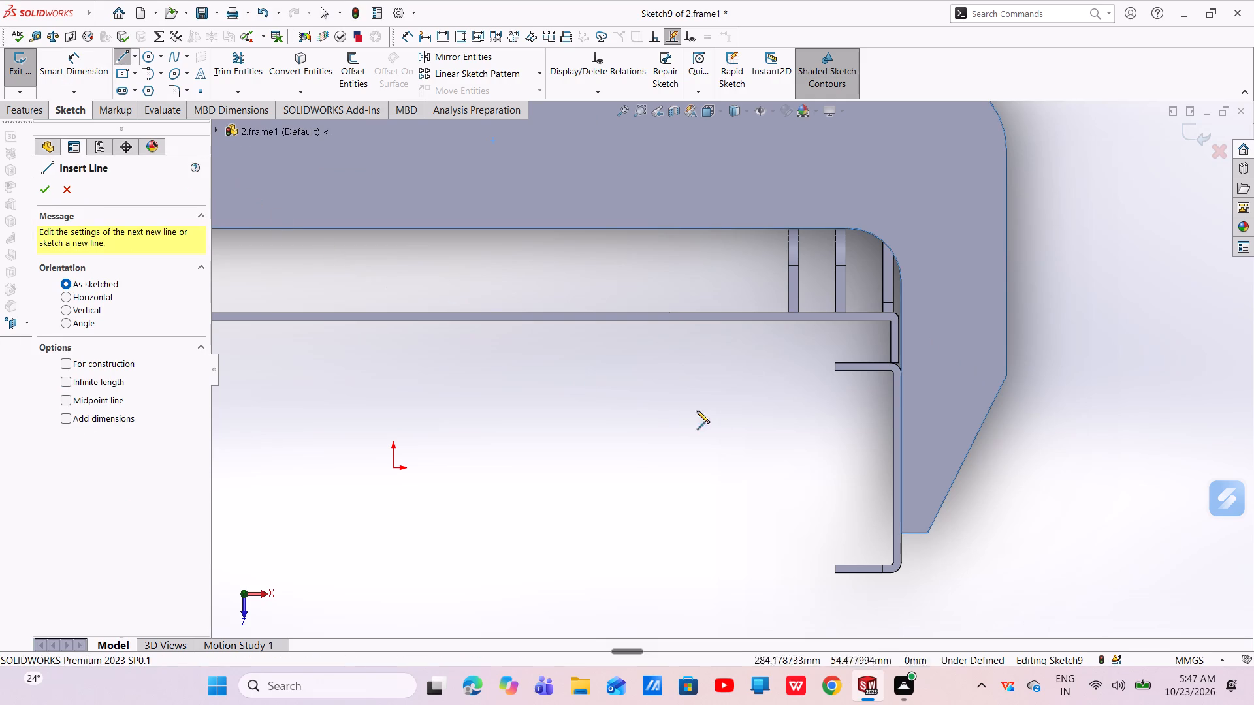
left_click(902, 373)
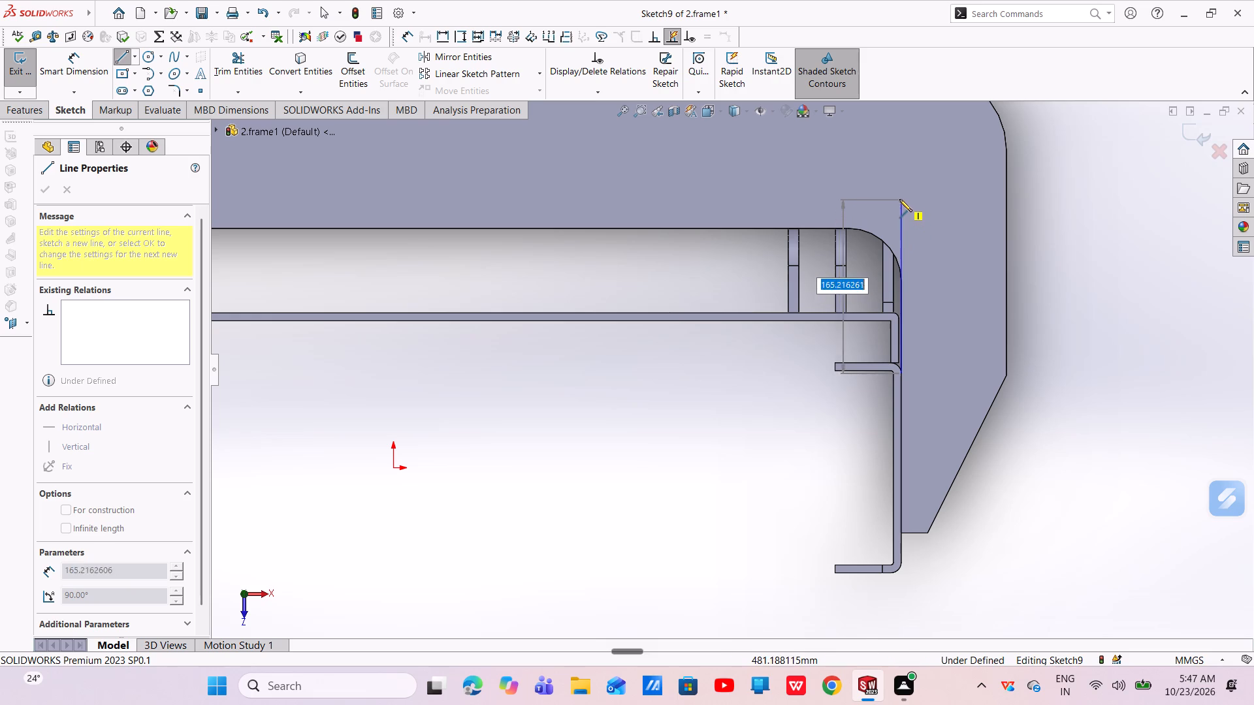
left_click(899, 198)
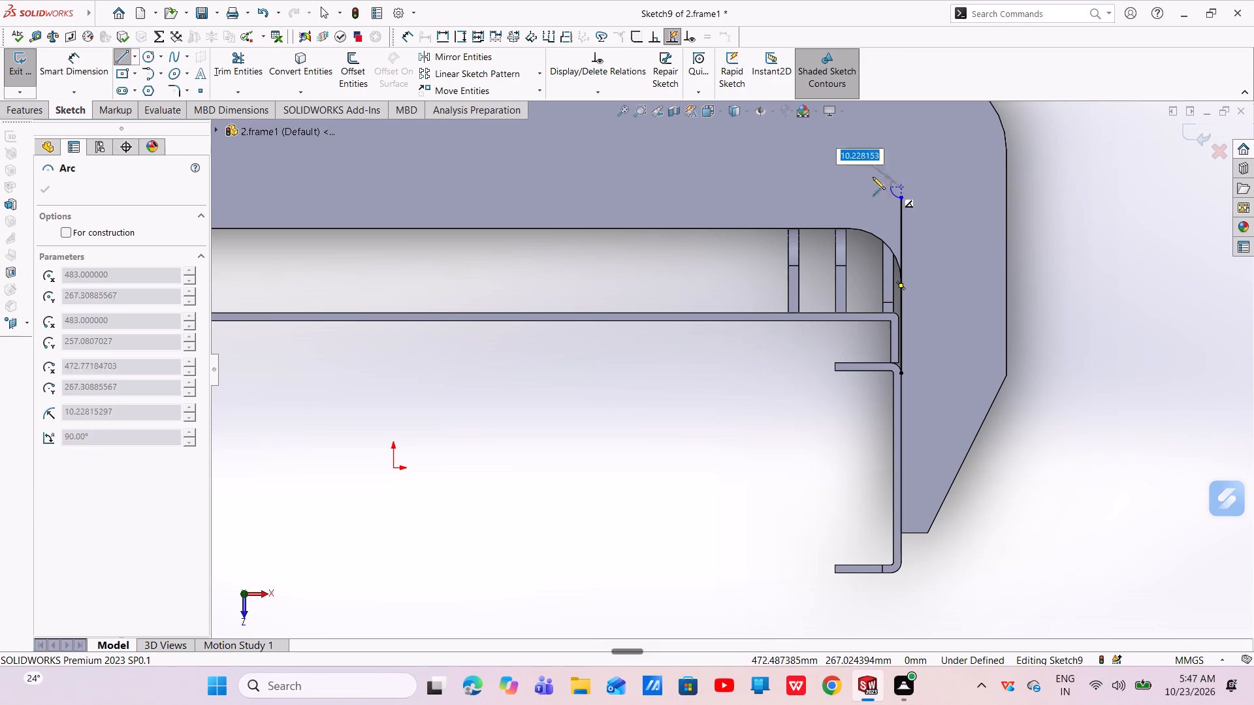
left_click(841, 161)
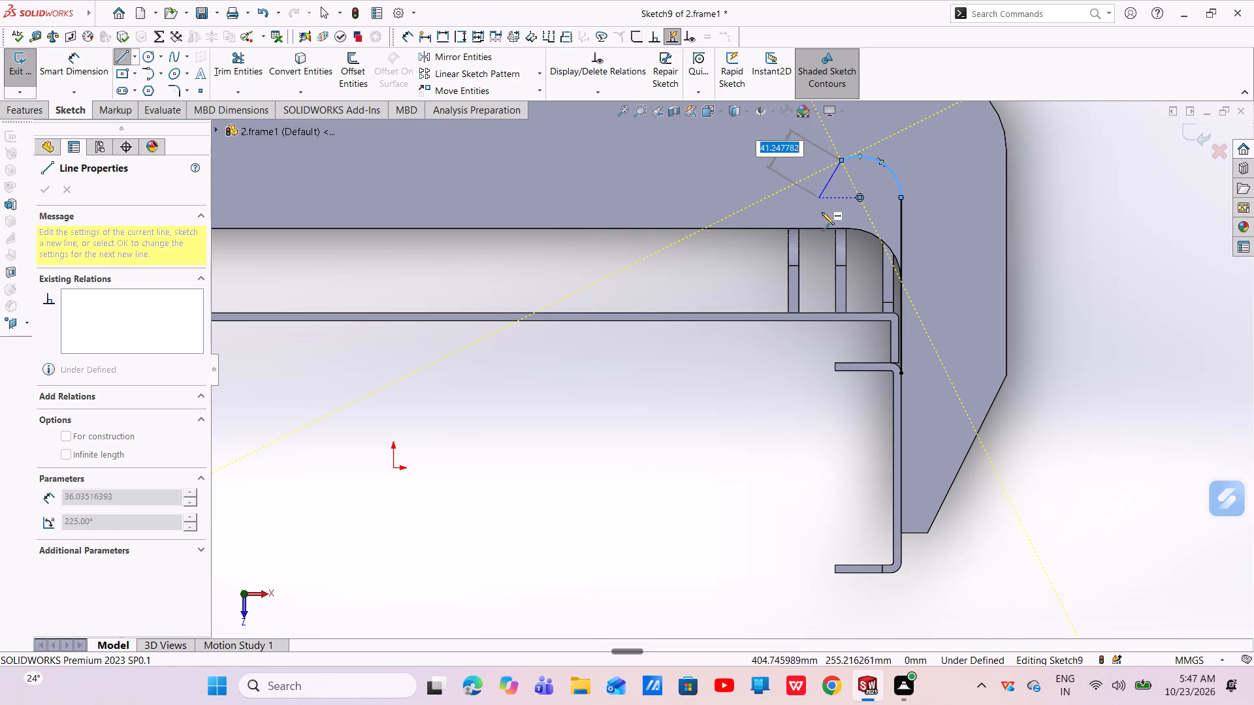
right_click(831, 174)
left_click(839, 181)
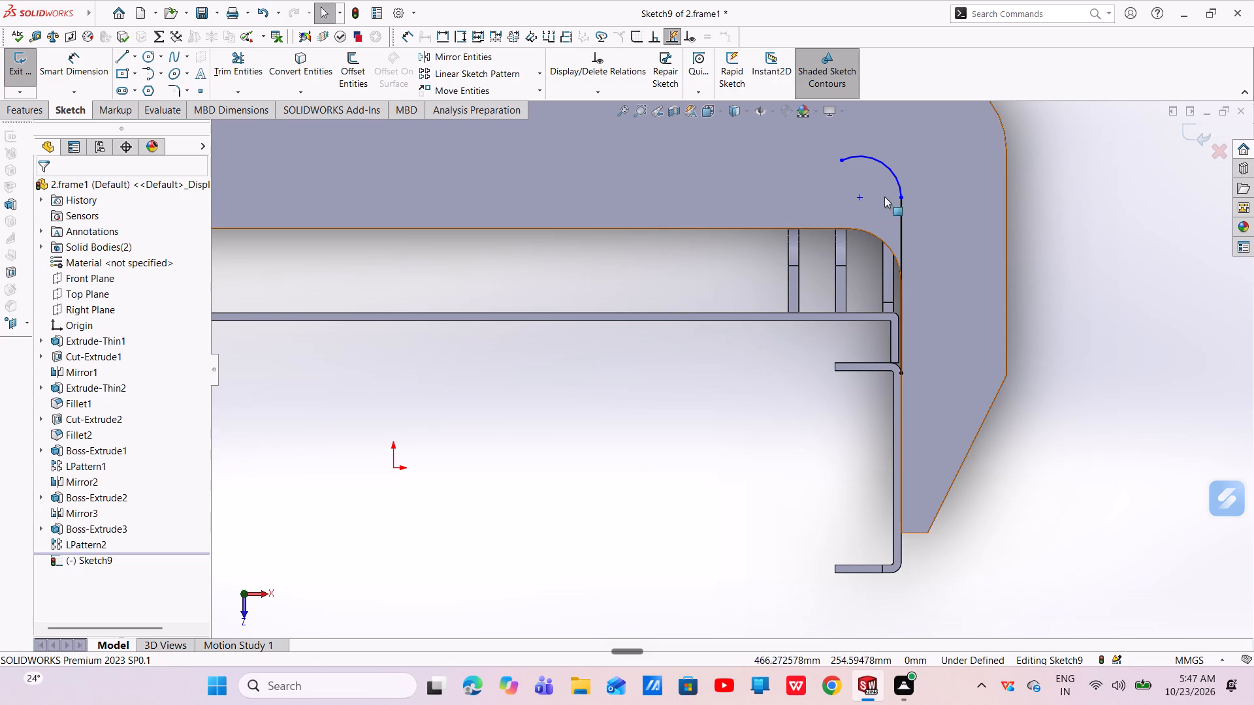
Apply a tangent relation between the sketched arc and the vertical line.
left_click(890, 170)
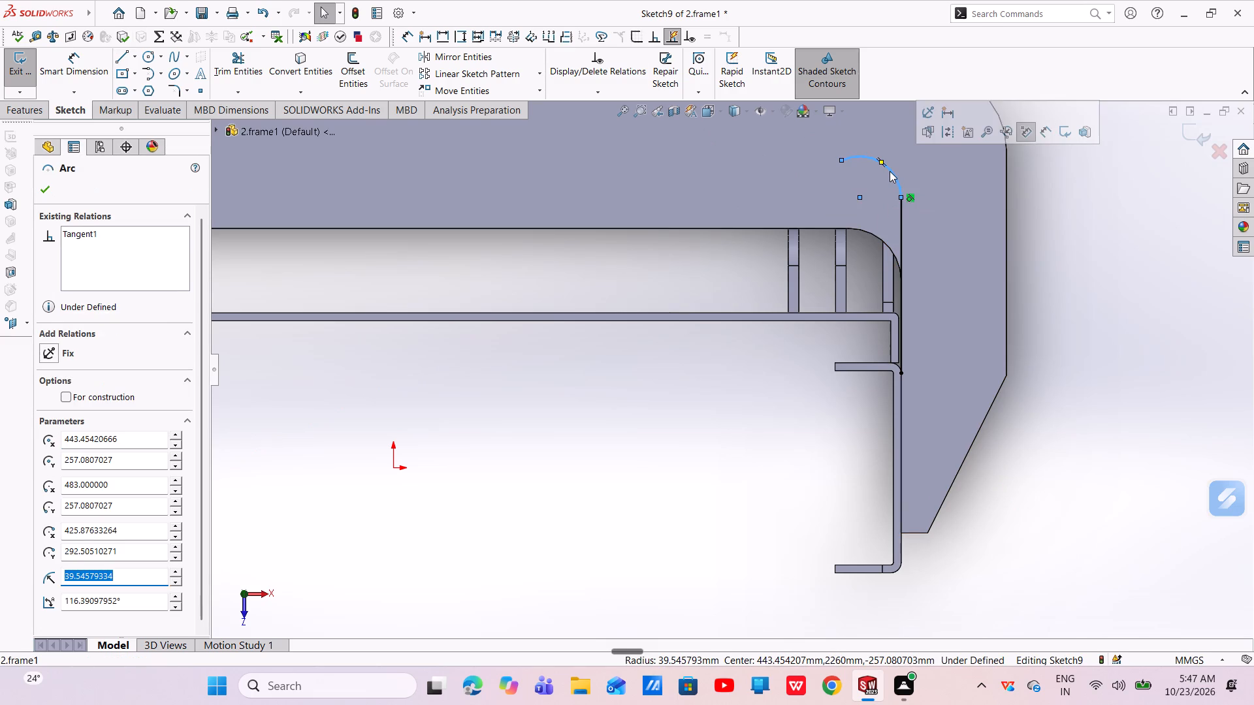
left_click(902, 235, "ctrl")
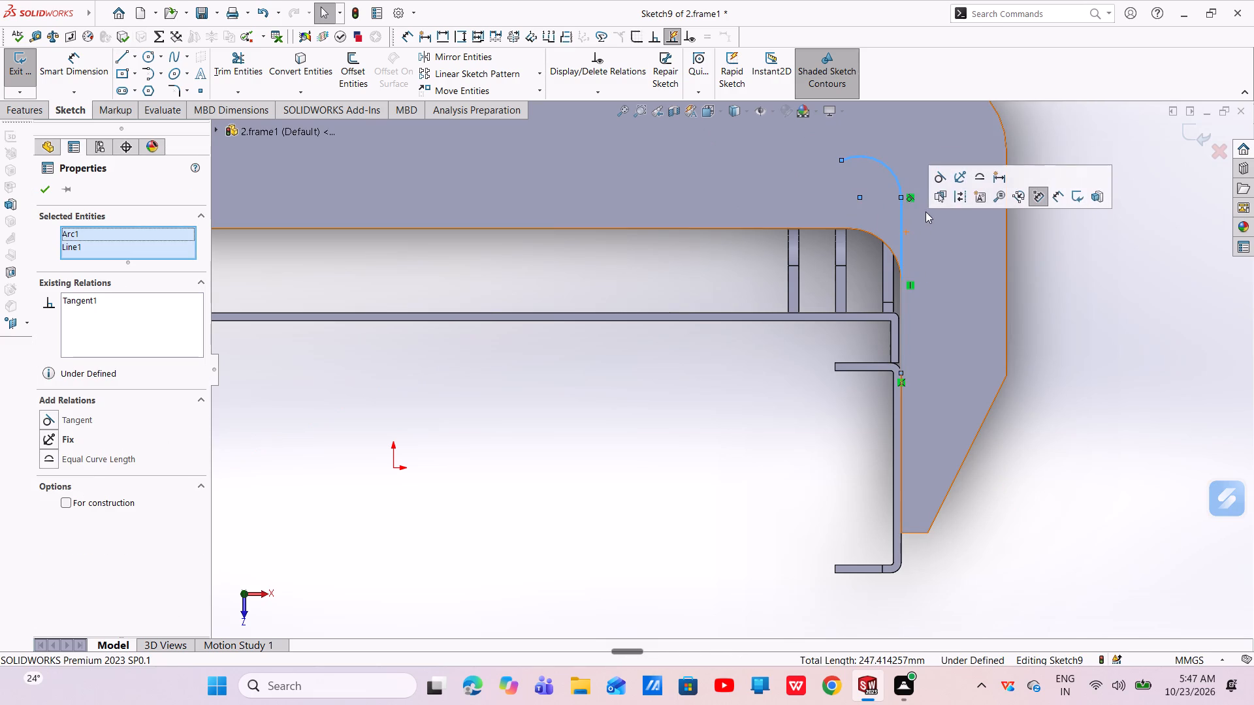
left_click(931, 180)
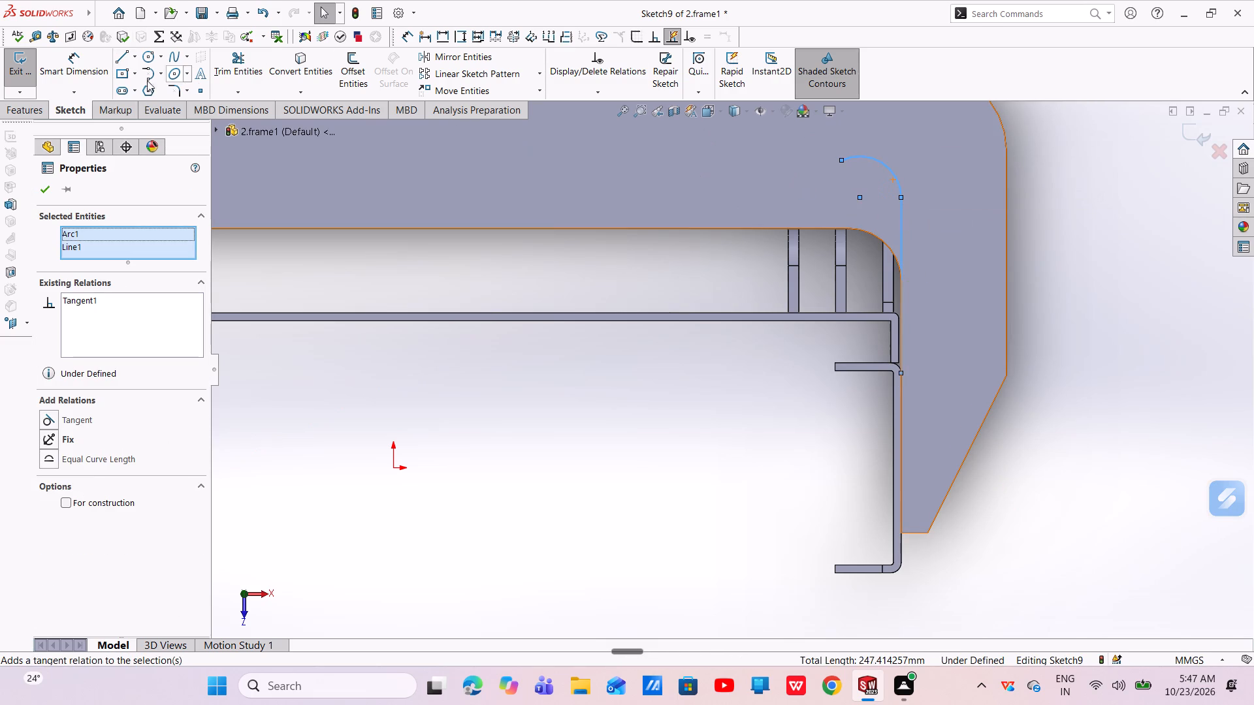
left_click(45, 181)
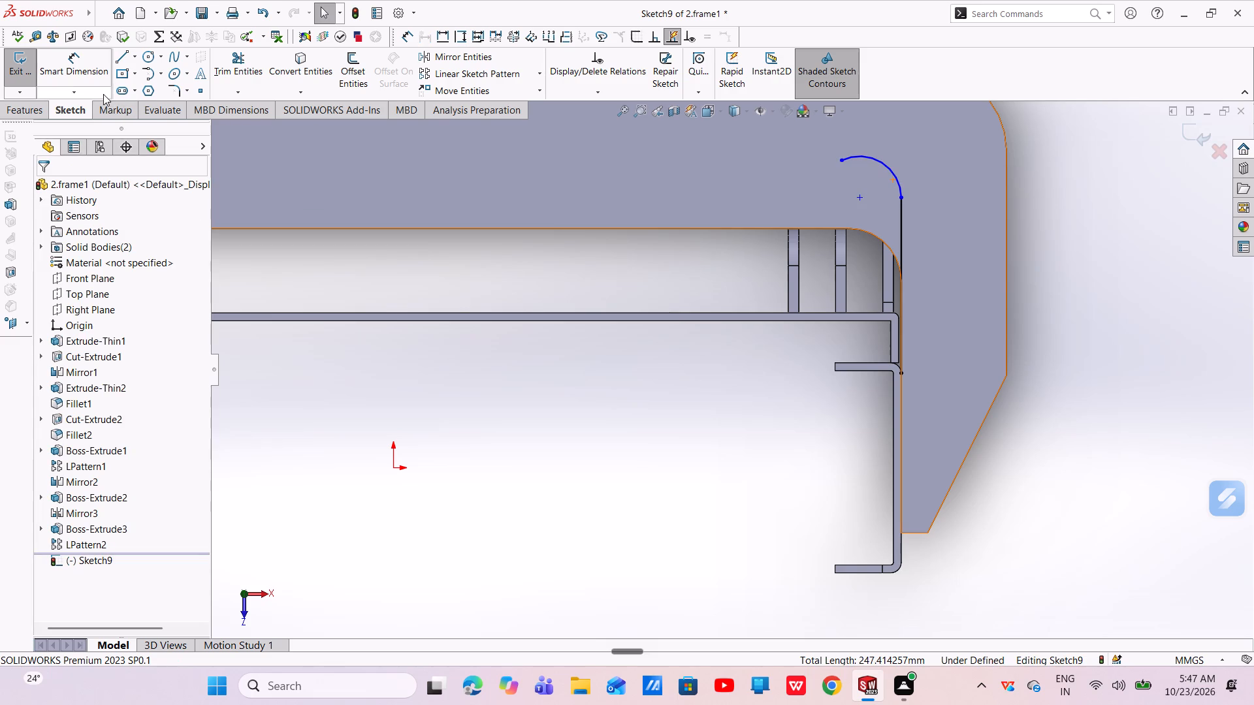
Dimension the sketched arc's radius and set it to 50 mm.
left_click(93, 72)
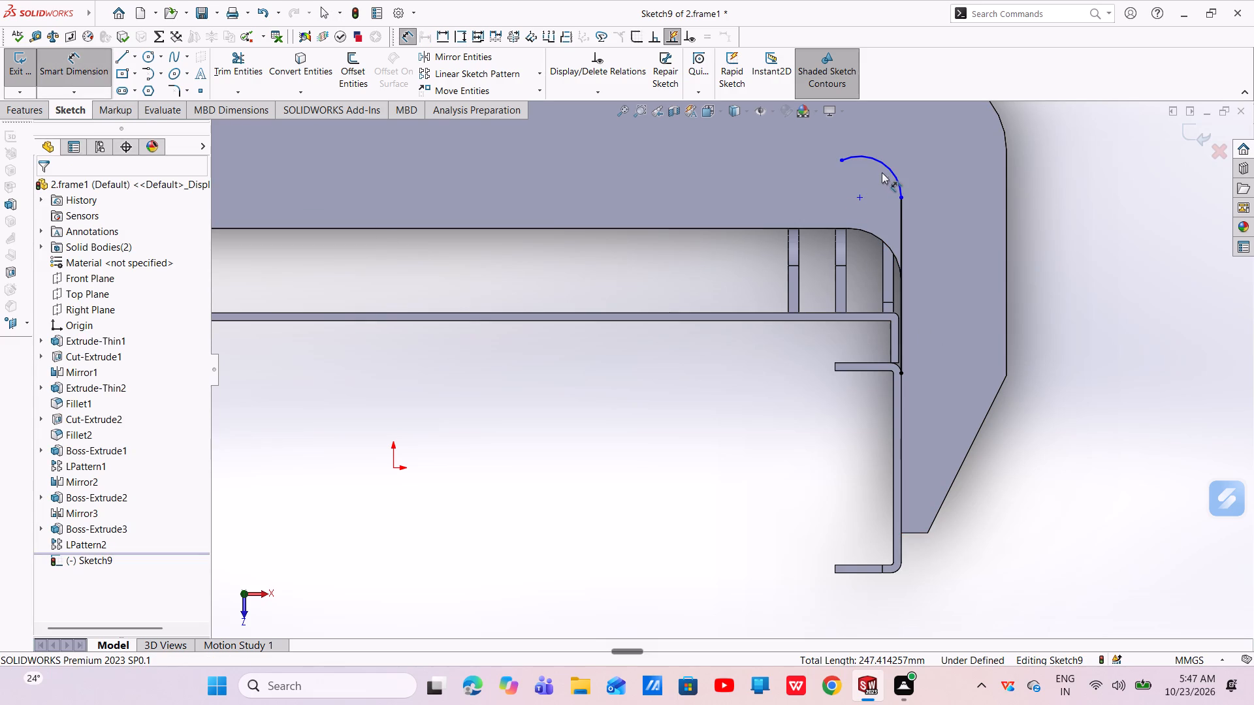
left_click(885, 168)
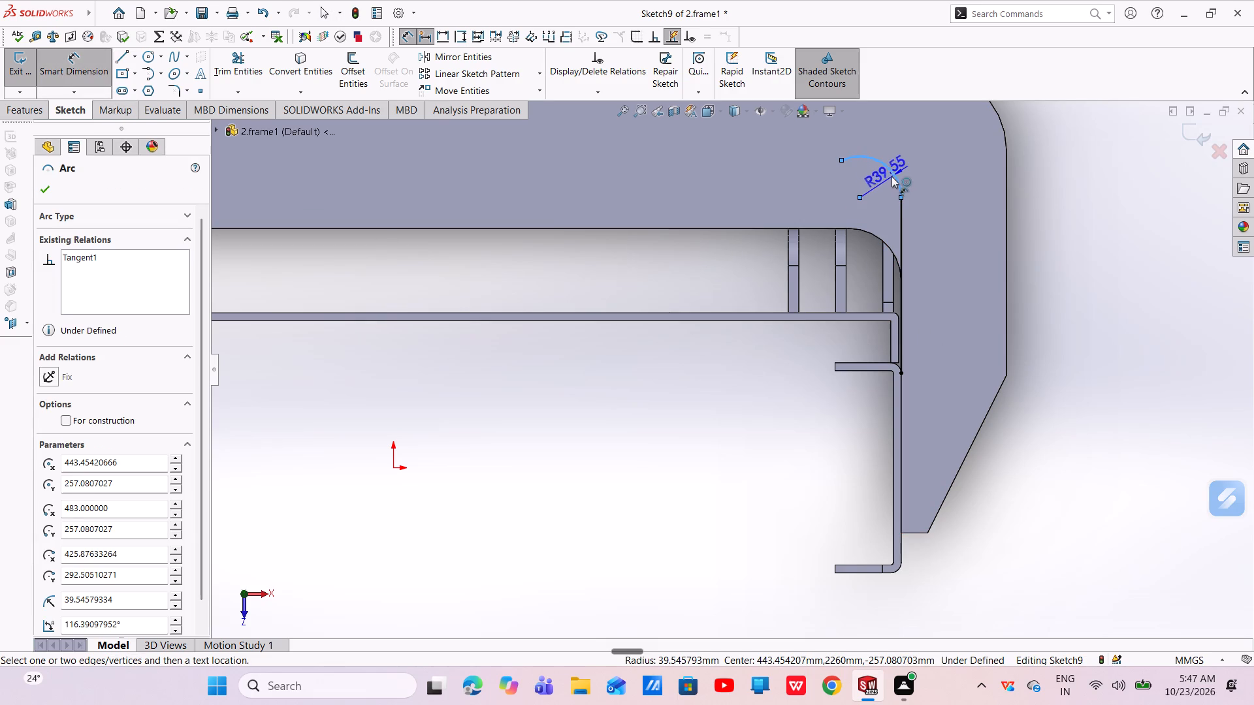
left_click(916, 173)
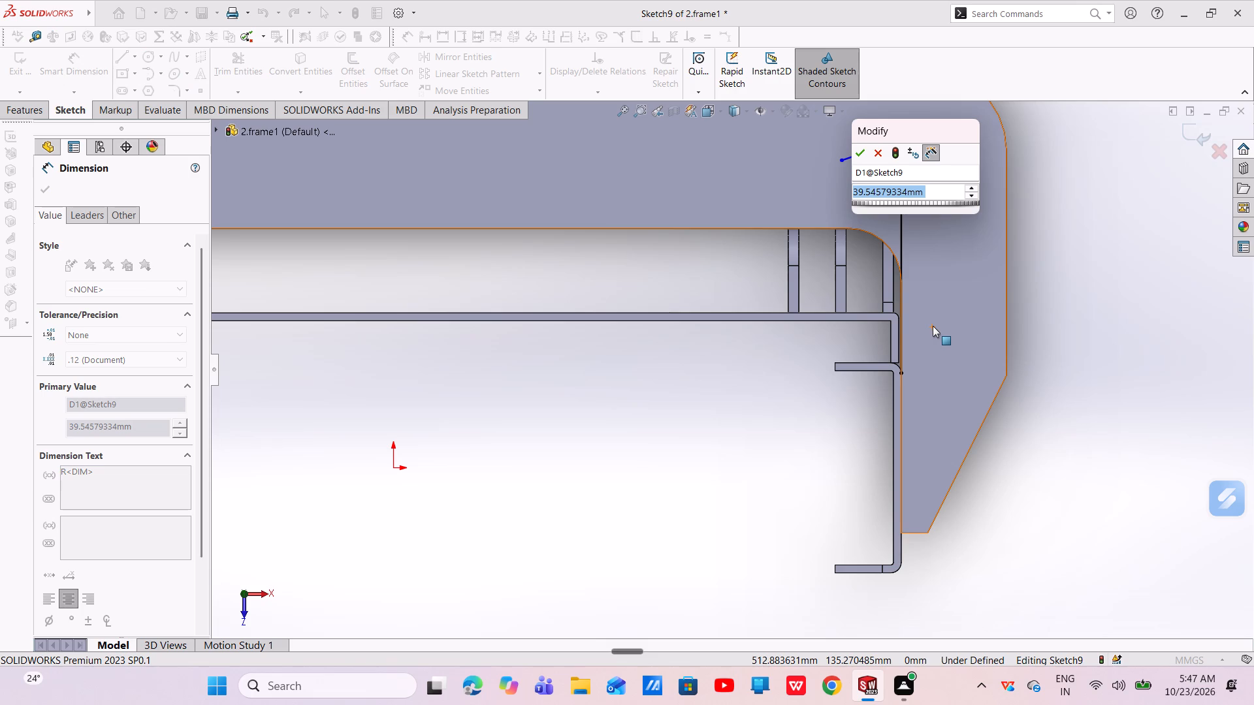
key("backslash")
type("50")
key("Return")
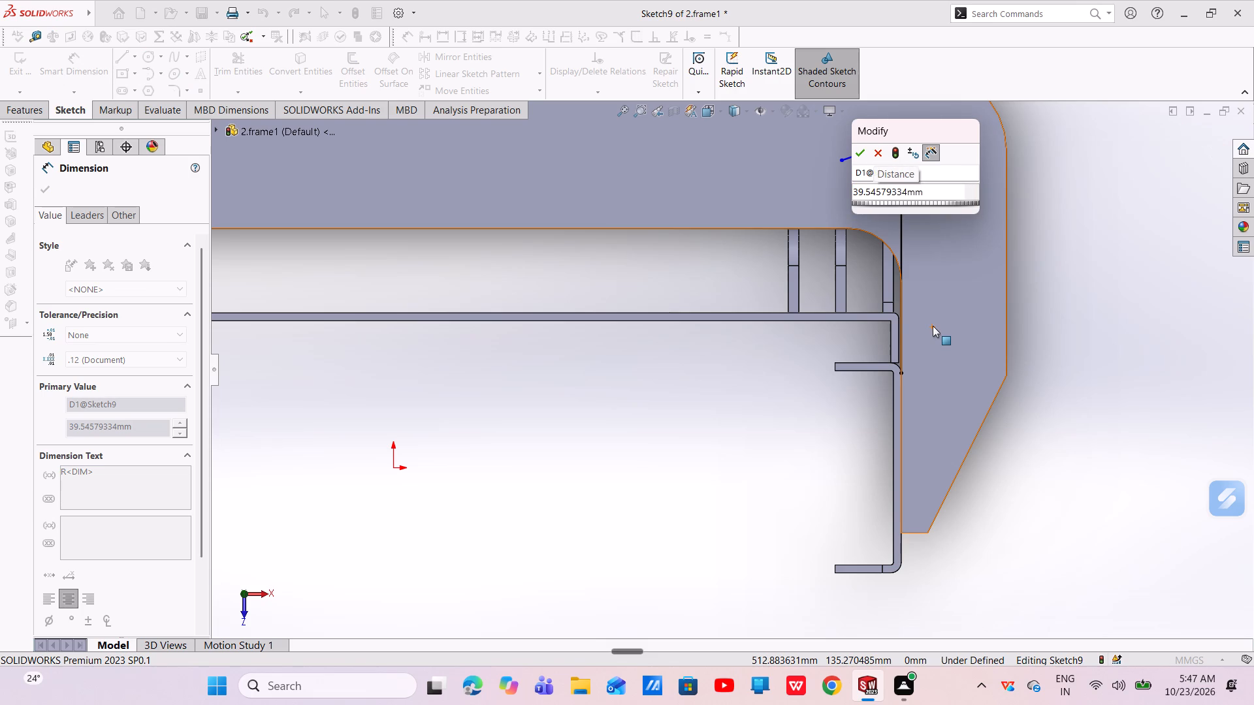
key("BackSpace")
key("BackSpace")
key("BackSpace")
key("BackSpace")
key("BackSpace")
key("BackSpace")
key("BackSpace")
key("BackSpace")
key("BackSpace")
key("BackSpace")
key("BackSpace")
key("BackSpace")
key("BackSpace")
key("BackSpace")
key("BackSpace")
key("BackSpace")
key("BackSpace")
key("BackSpace")
key("BackSpace")
key("BackSpace")
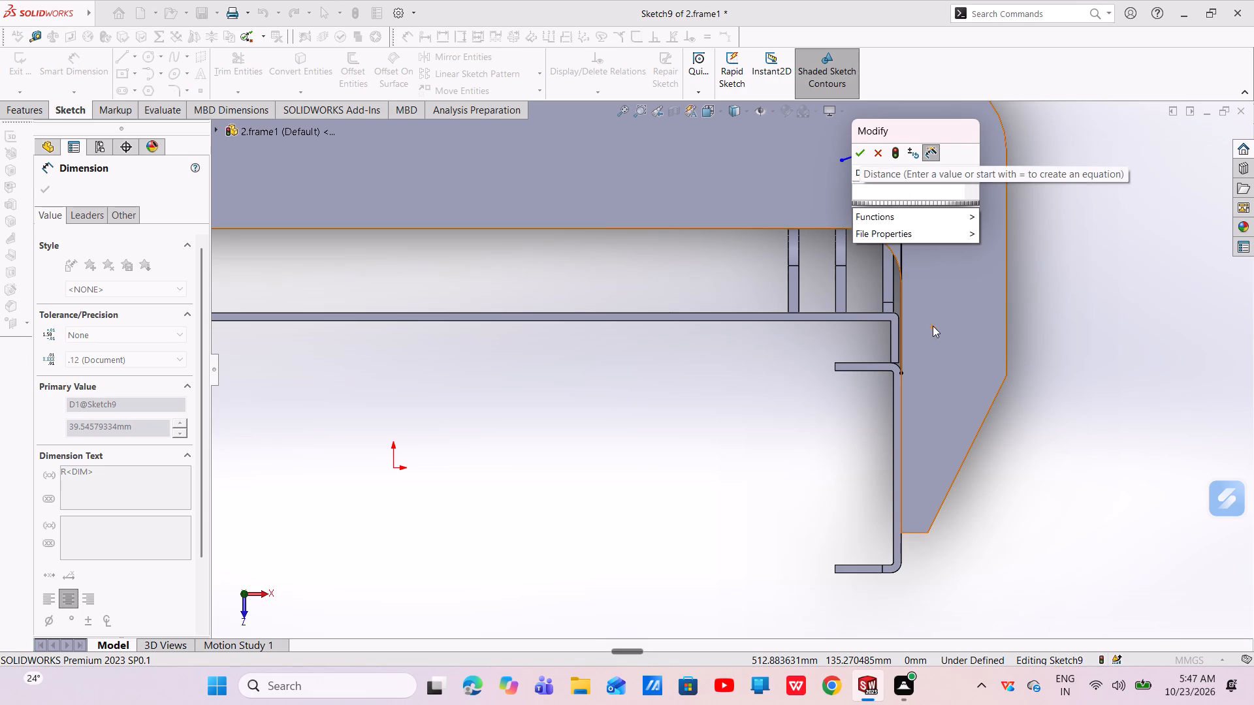
type("50")
key("Return")
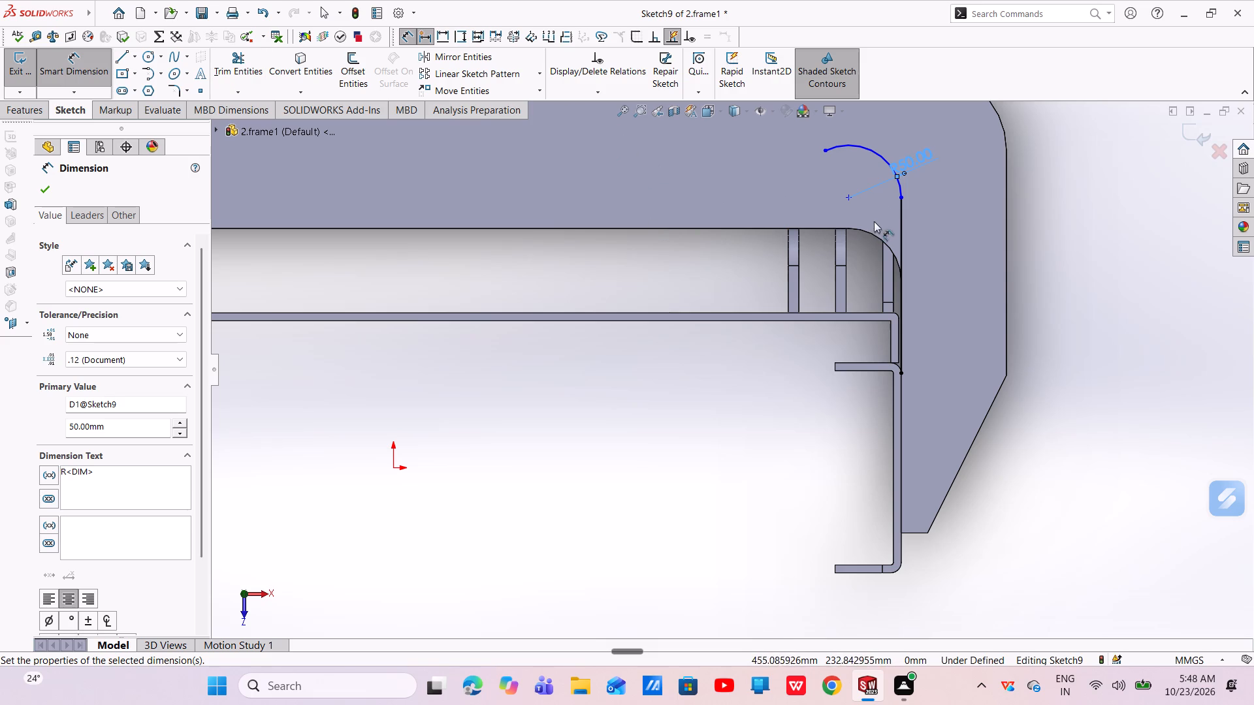
Dimension the vertical distance between the sketched line's two endpoints and set it to 150 mm.
left_click(899, 197)
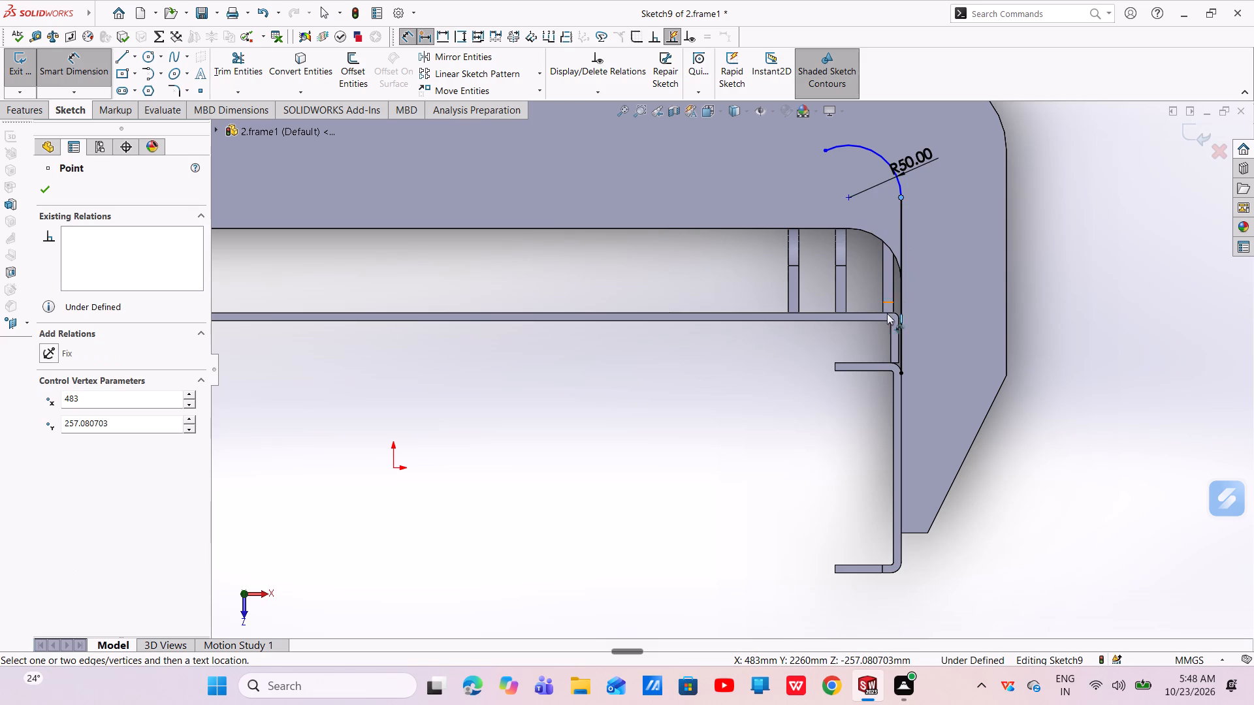
left_click(901, 375)
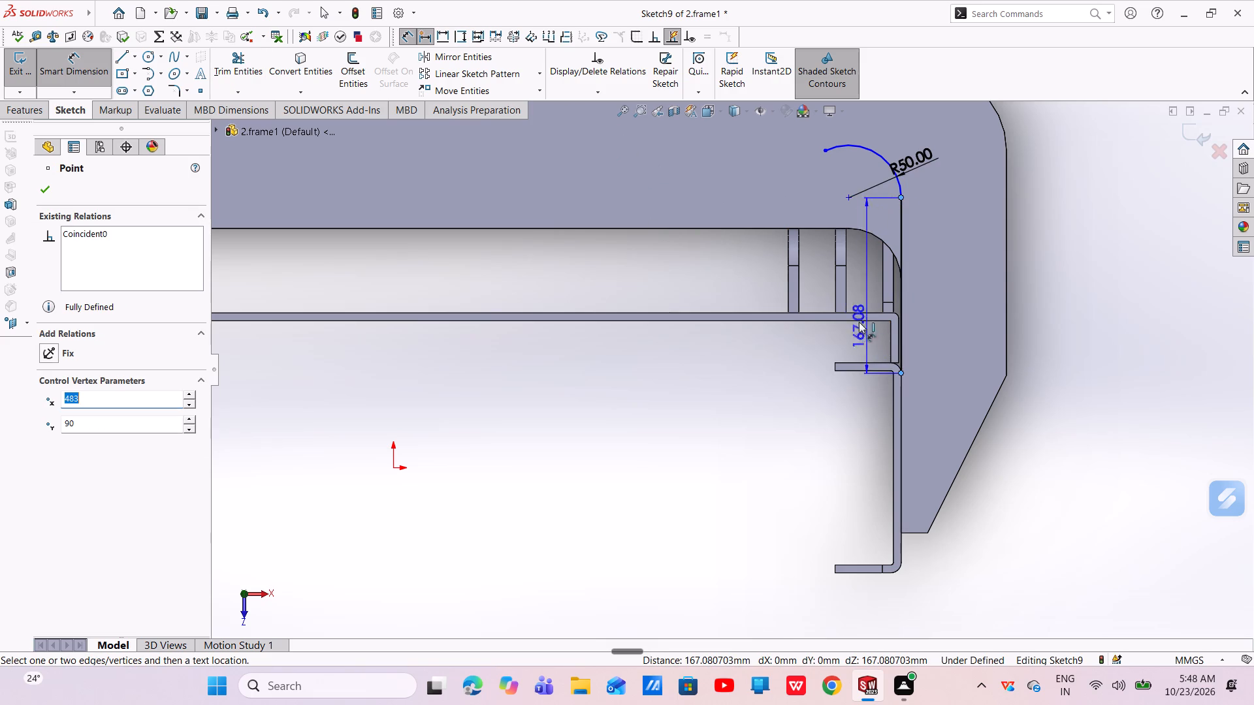
left_click(731, 310)
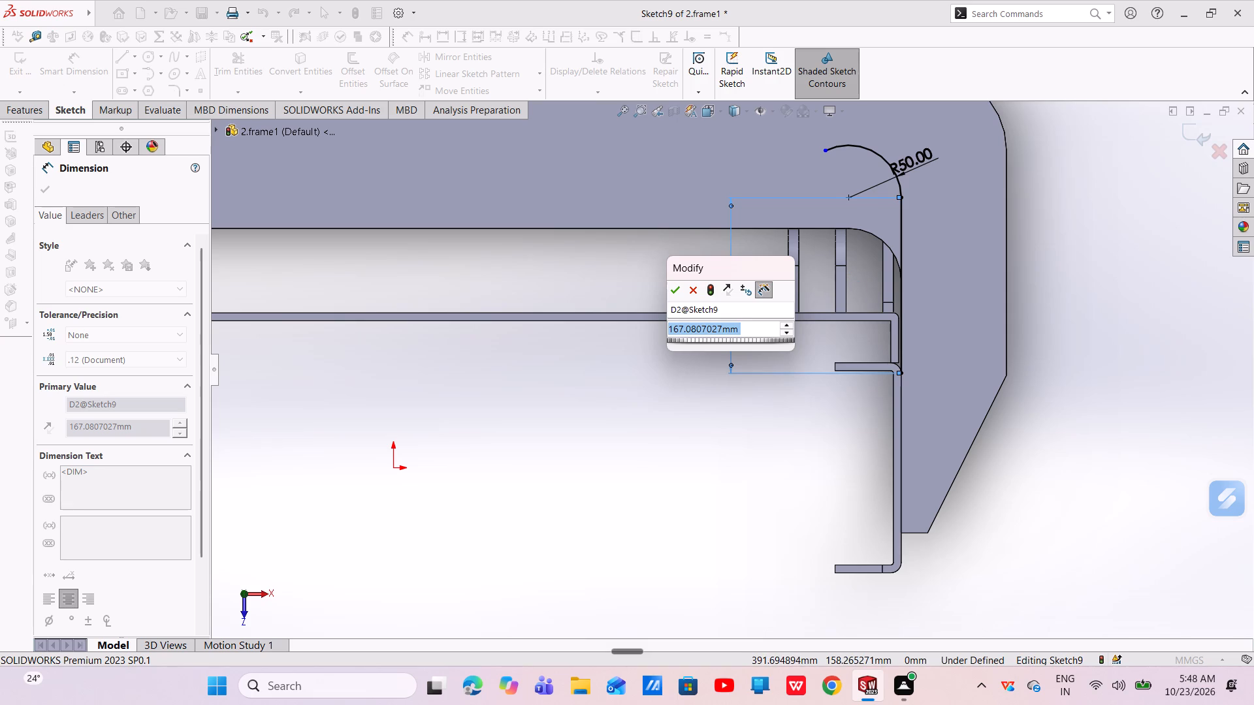
key("BackSpace")
type("150")
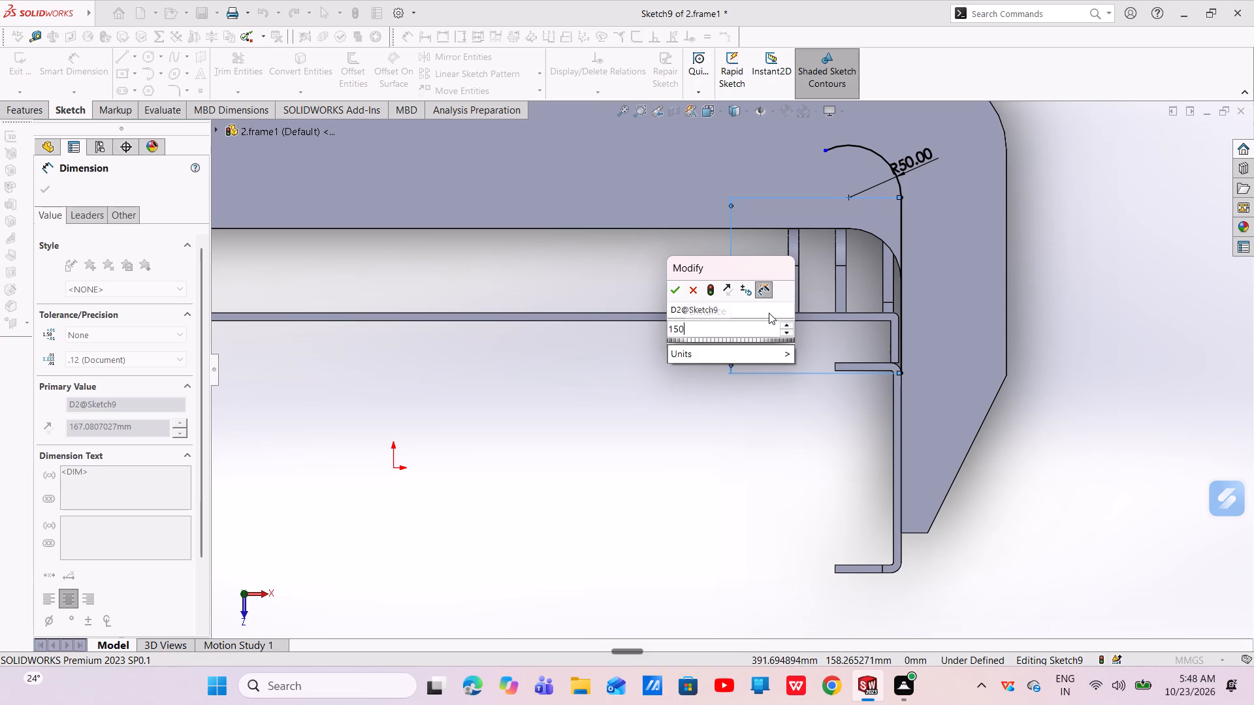
key("Return")
right_click(771, 268)
right_click(771, 268)
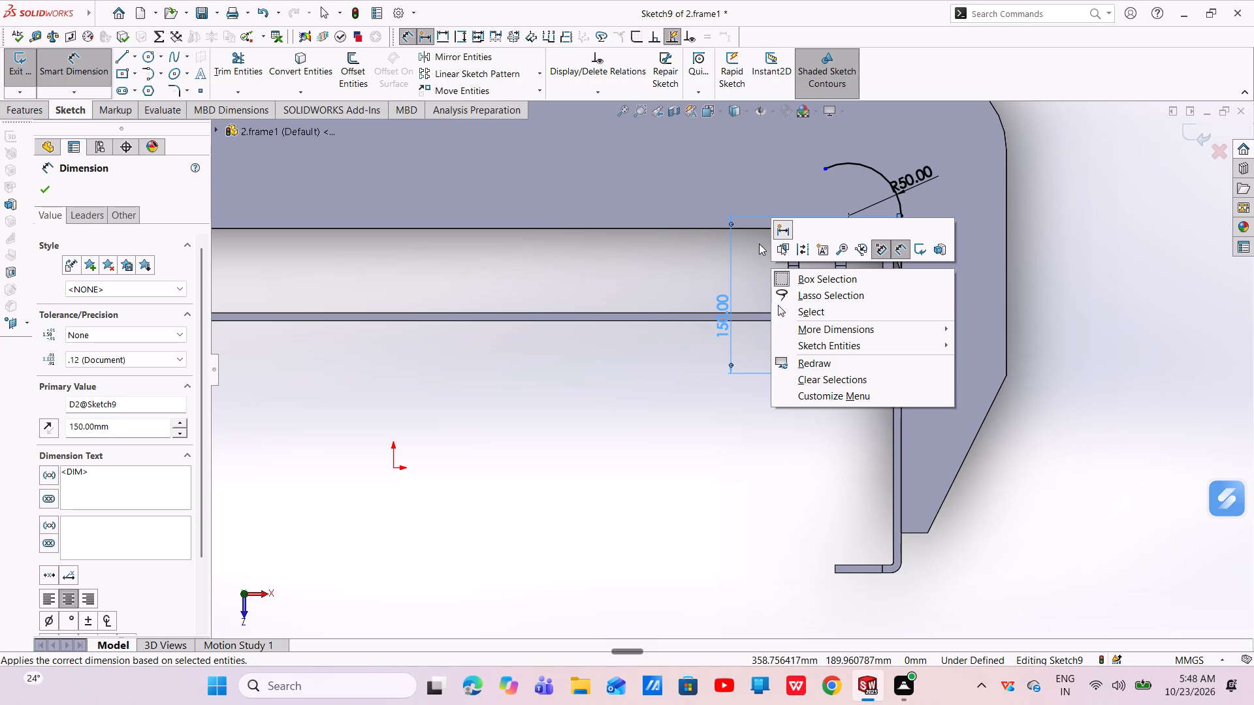
left_click(686, 406)
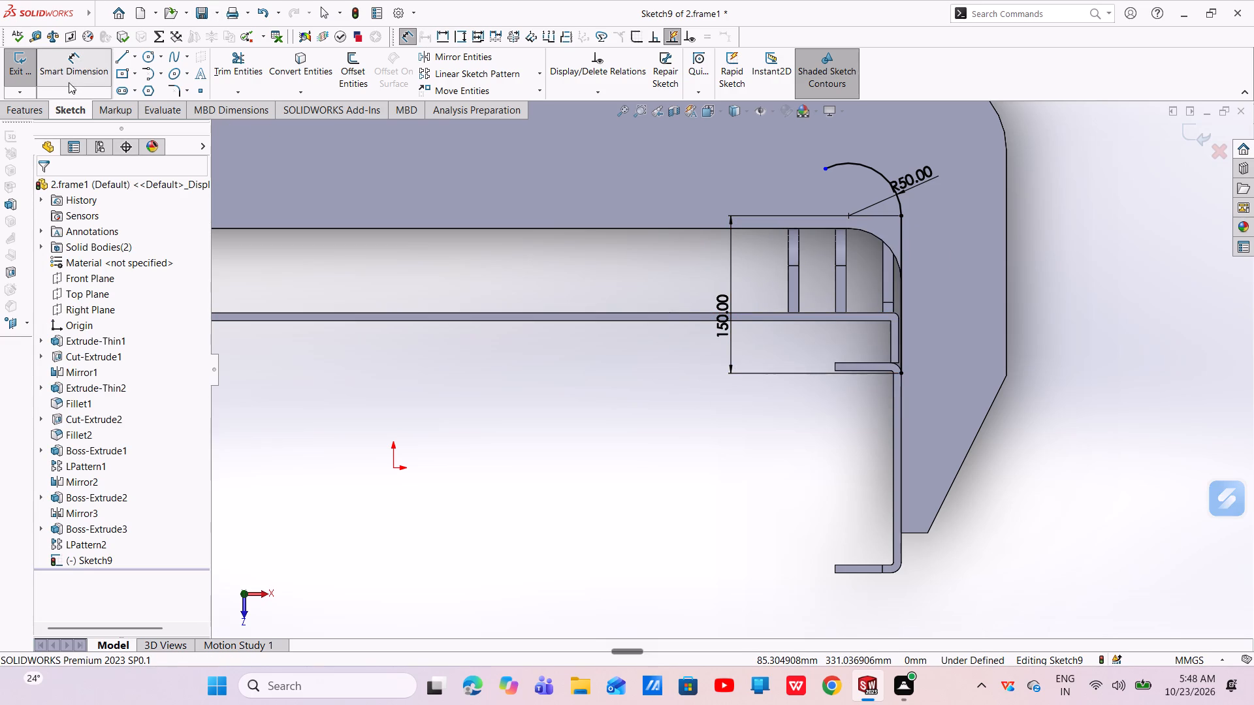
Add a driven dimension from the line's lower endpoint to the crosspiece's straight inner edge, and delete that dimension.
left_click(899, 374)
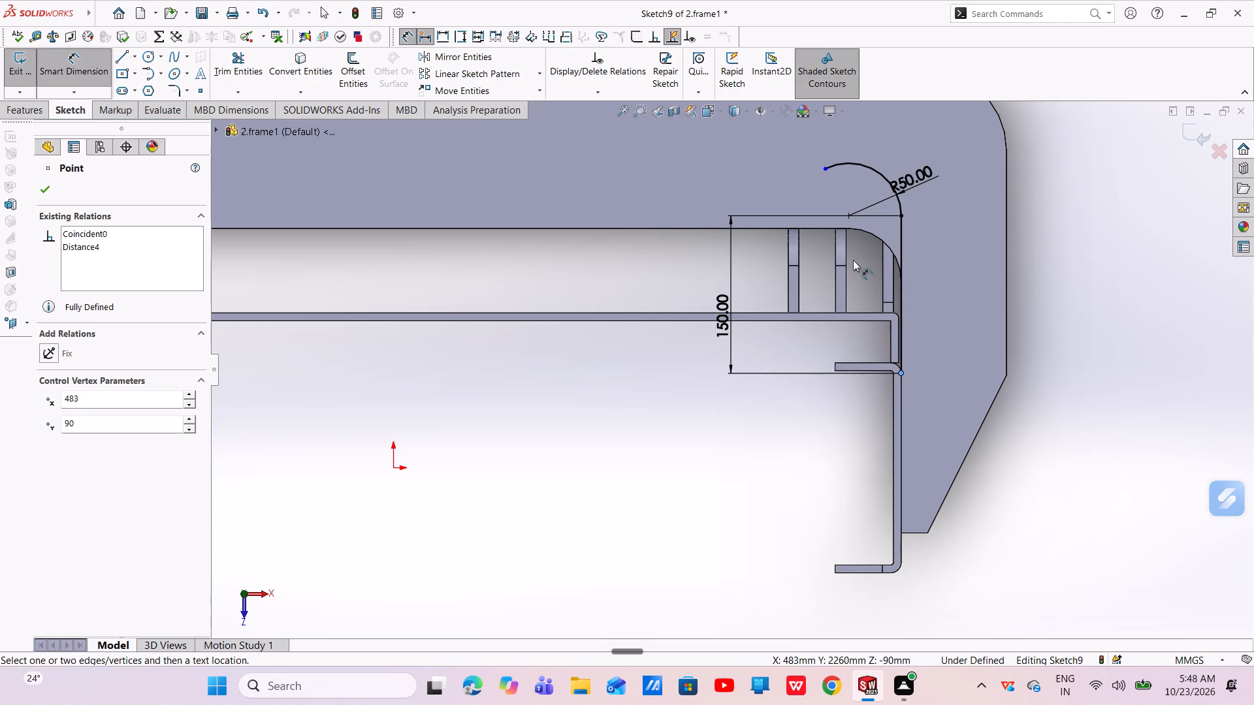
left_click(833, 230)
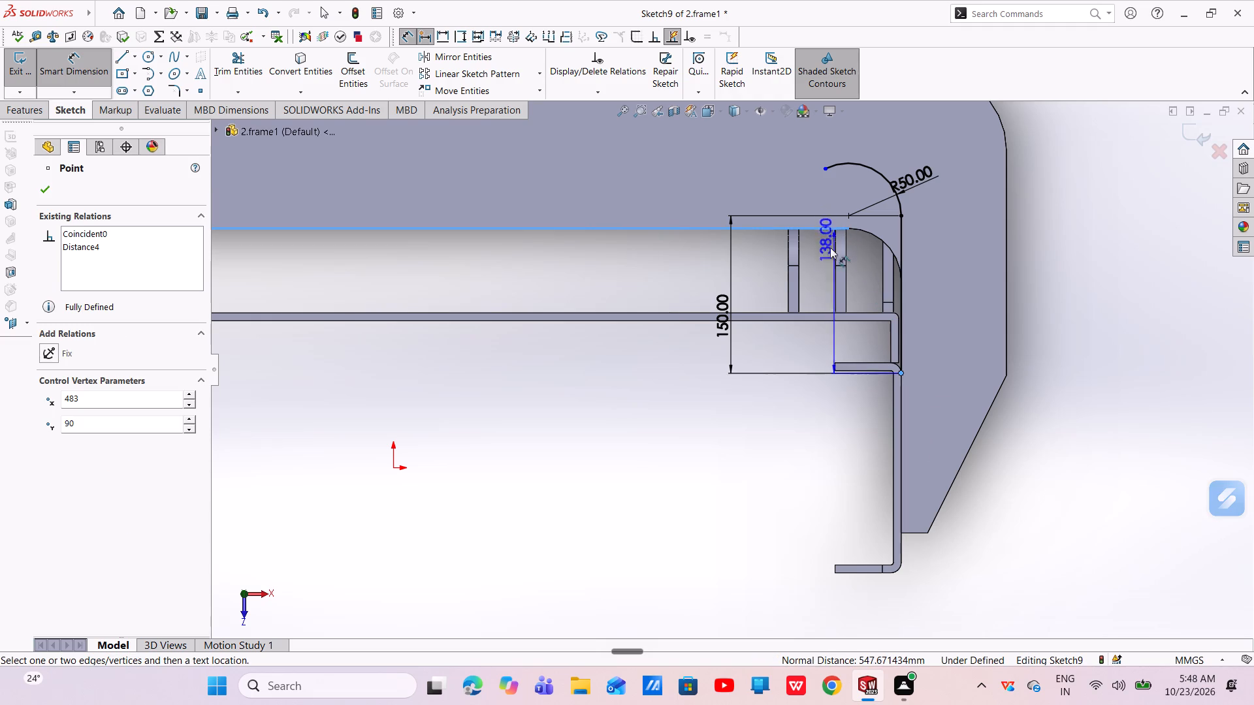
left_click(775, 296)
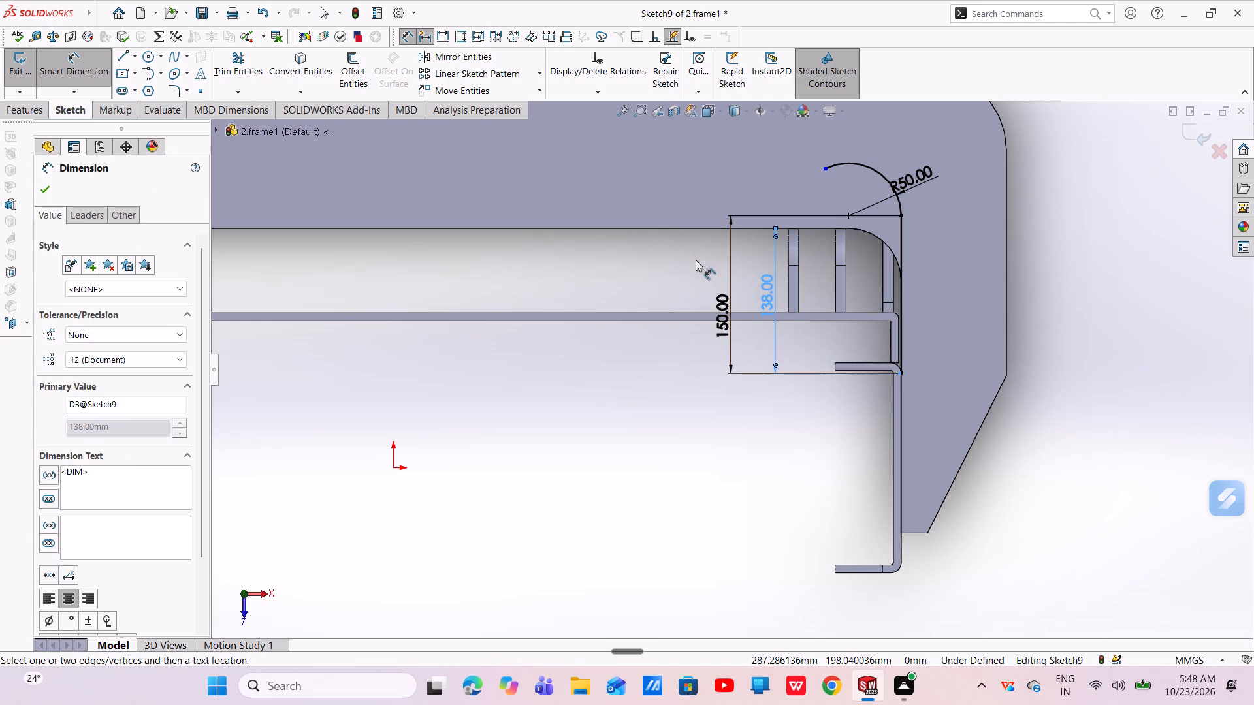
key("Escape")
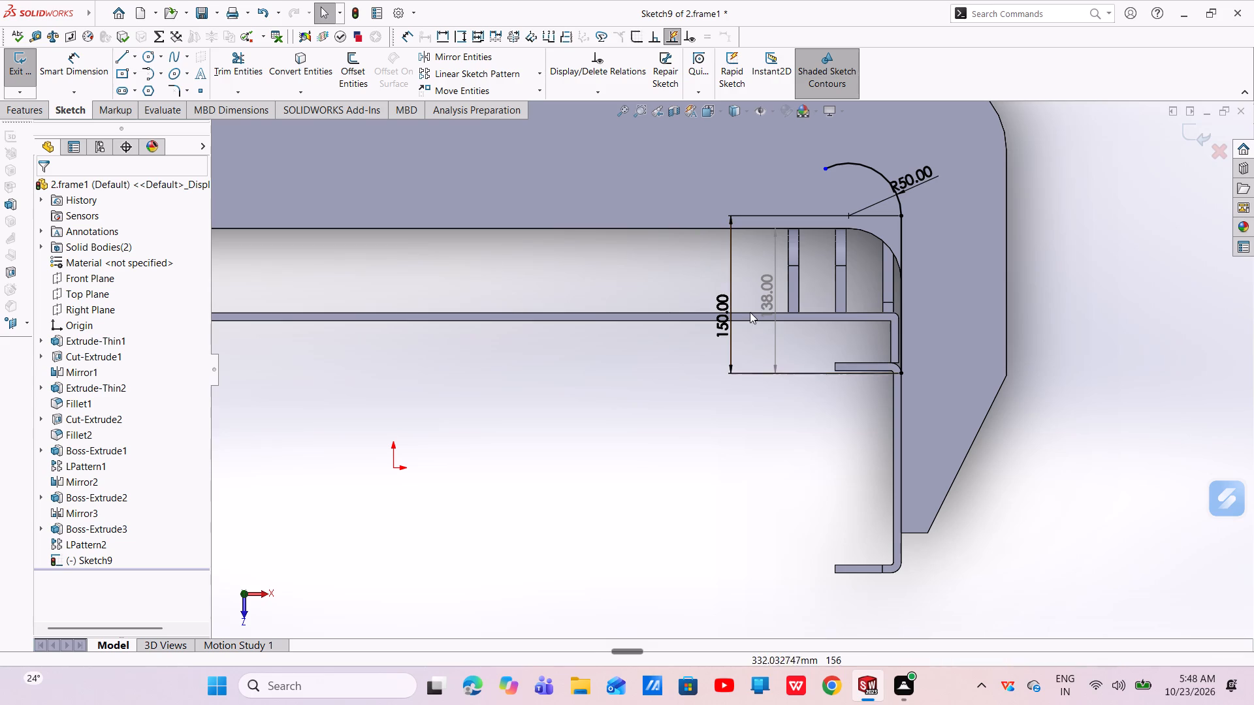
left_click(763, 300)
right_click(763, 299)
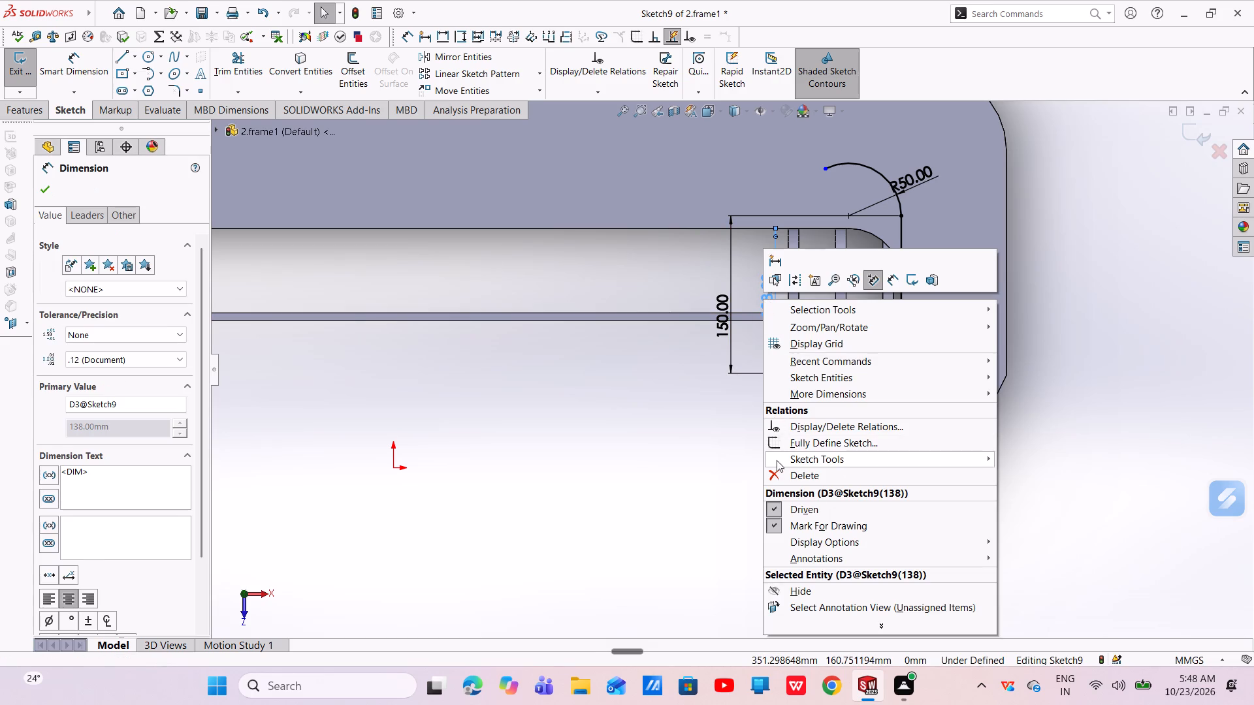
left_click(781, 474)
Shorten the 50 mm radius arc to a quarter circle by moving its free endpoint directly above the arc centre.
left_click_drag(831, 170, 831, 169)
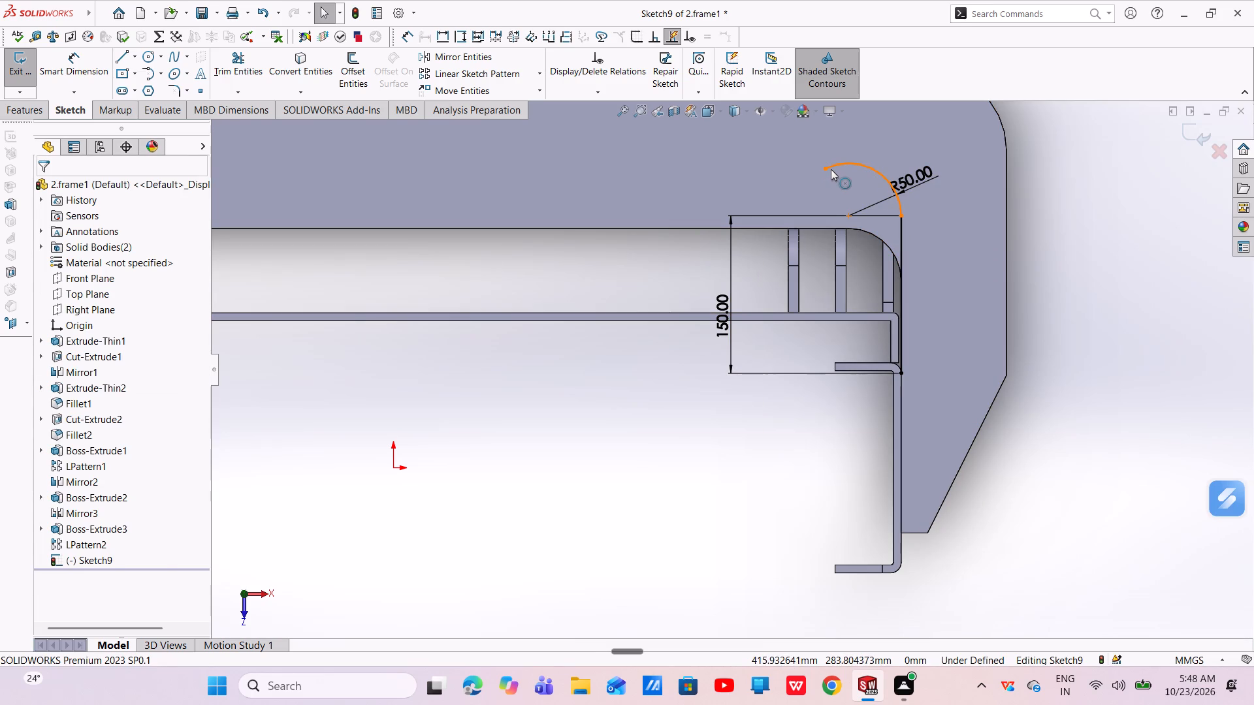
left_click_drag(831, 169, 854, 165)
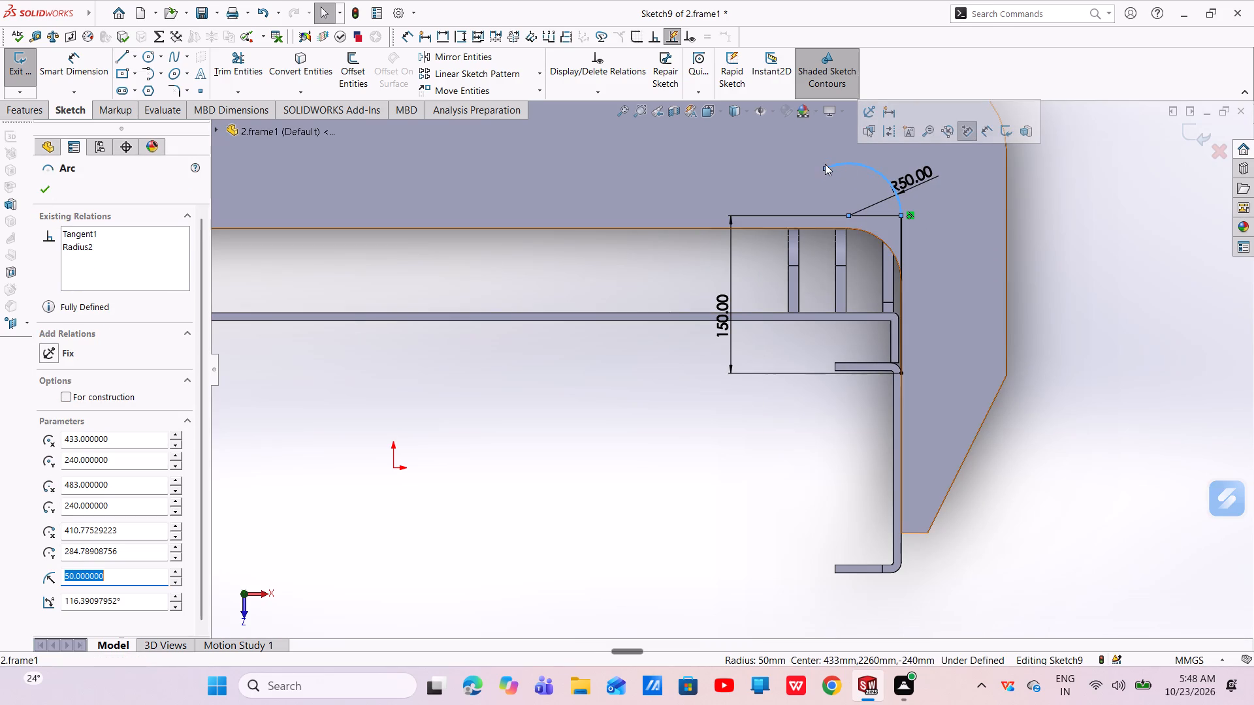
left_click_drag(828, 168, 844, 172)
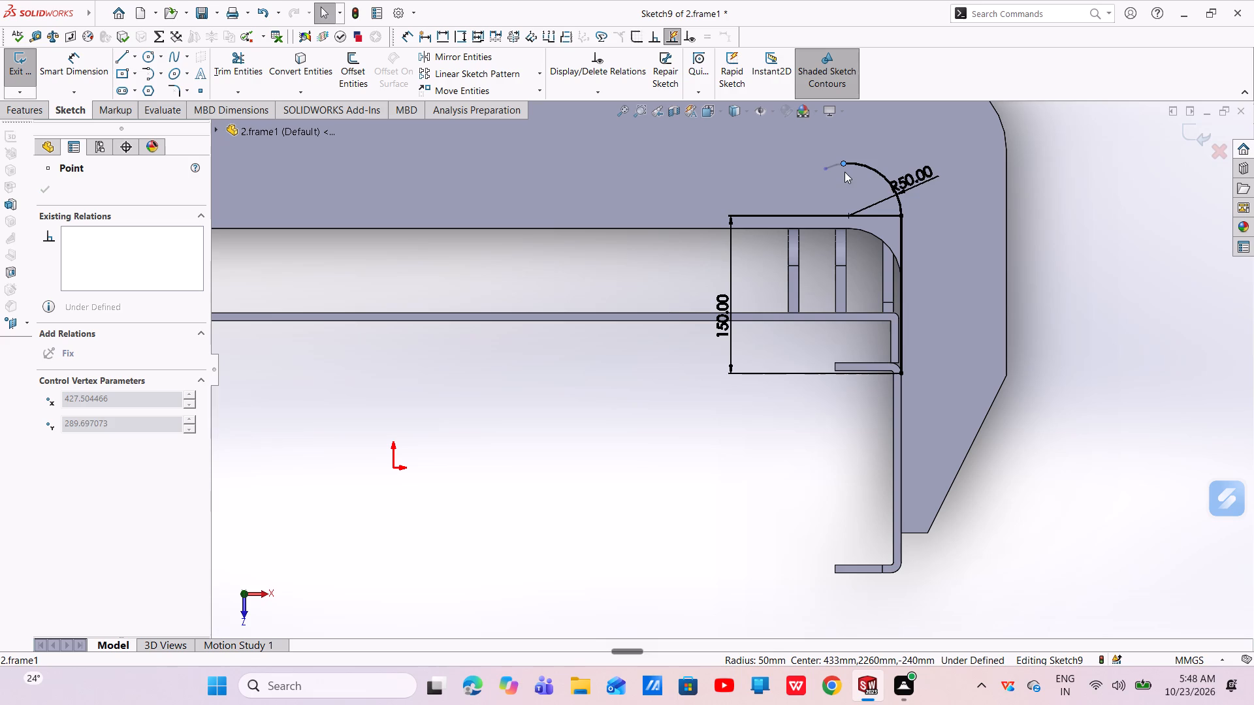
left_click_drag(844, 172, 849, 172)
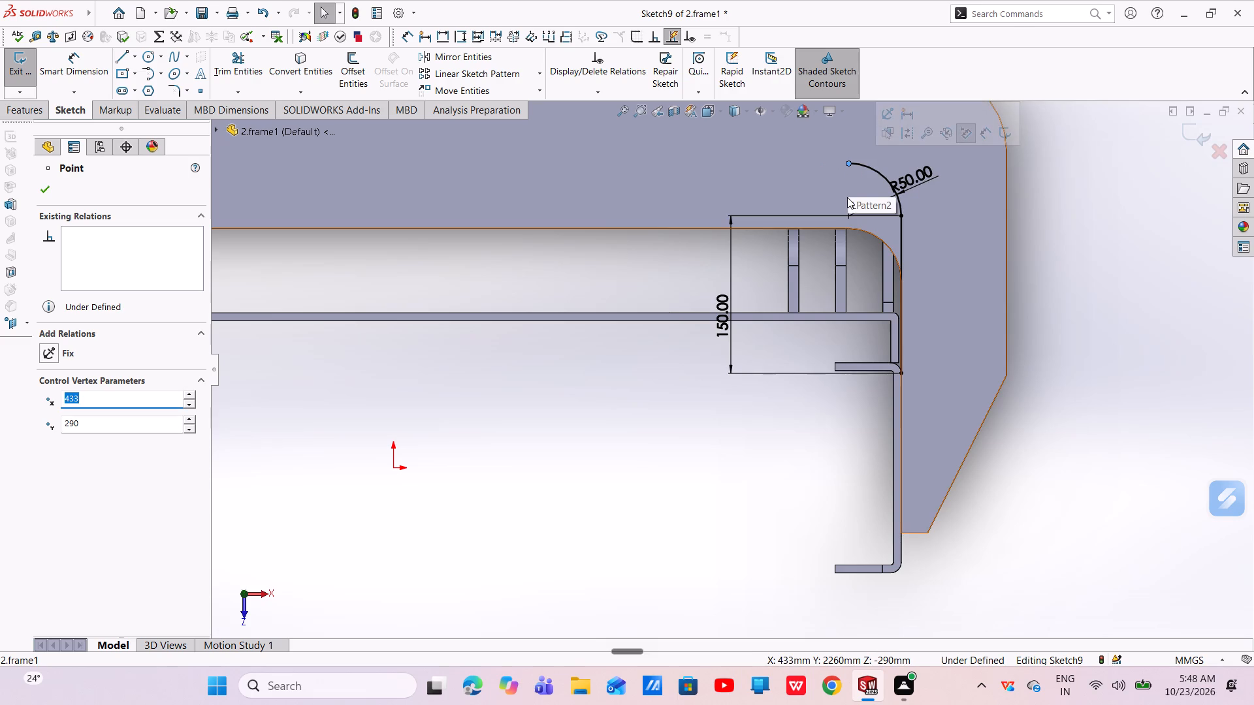
key("Escape")
key("Escape")
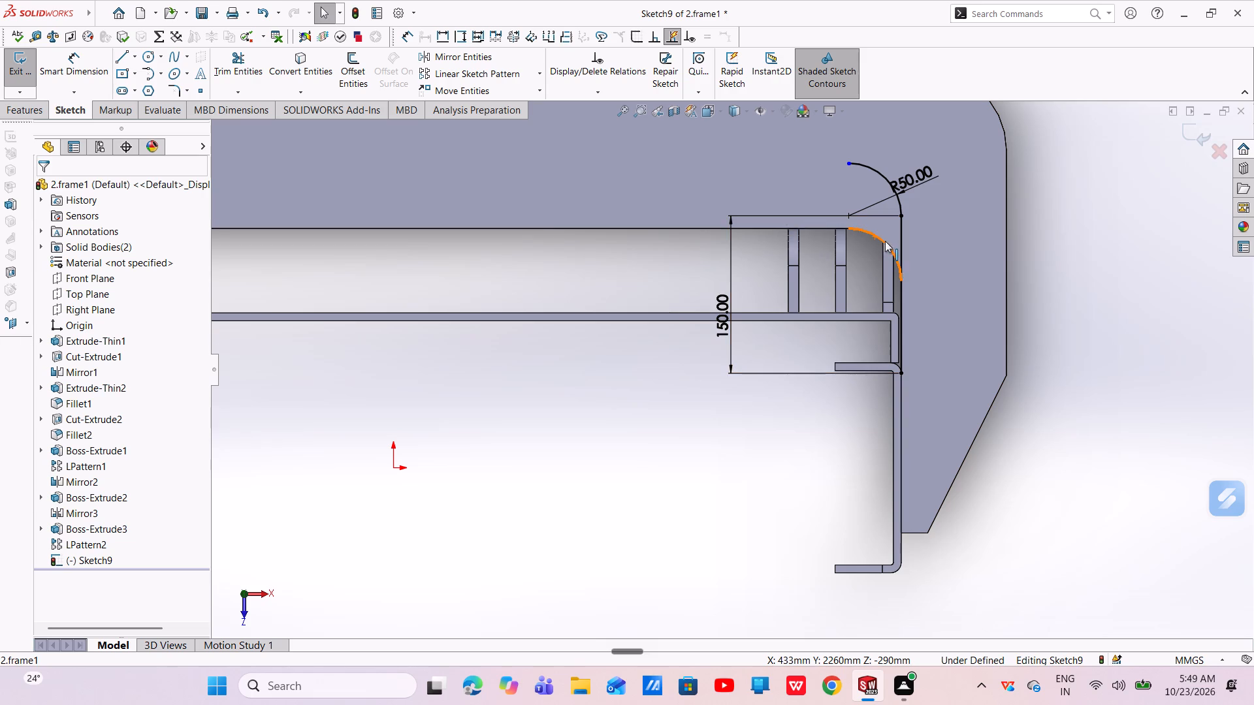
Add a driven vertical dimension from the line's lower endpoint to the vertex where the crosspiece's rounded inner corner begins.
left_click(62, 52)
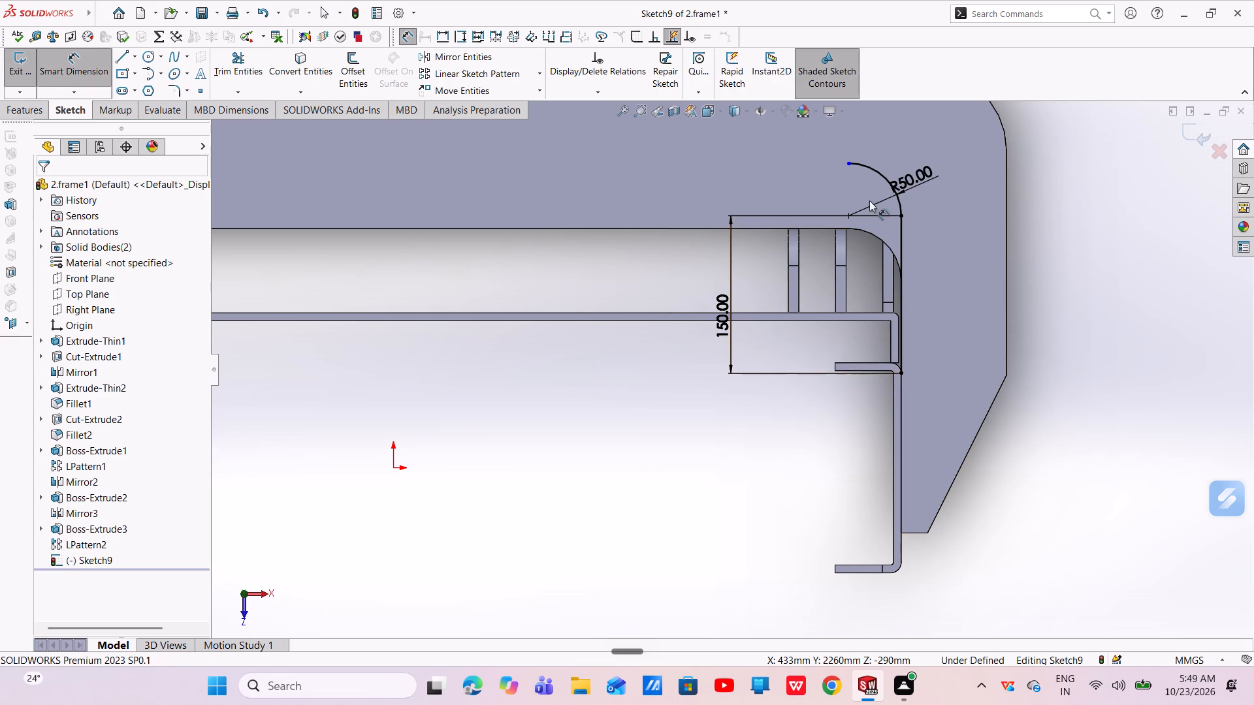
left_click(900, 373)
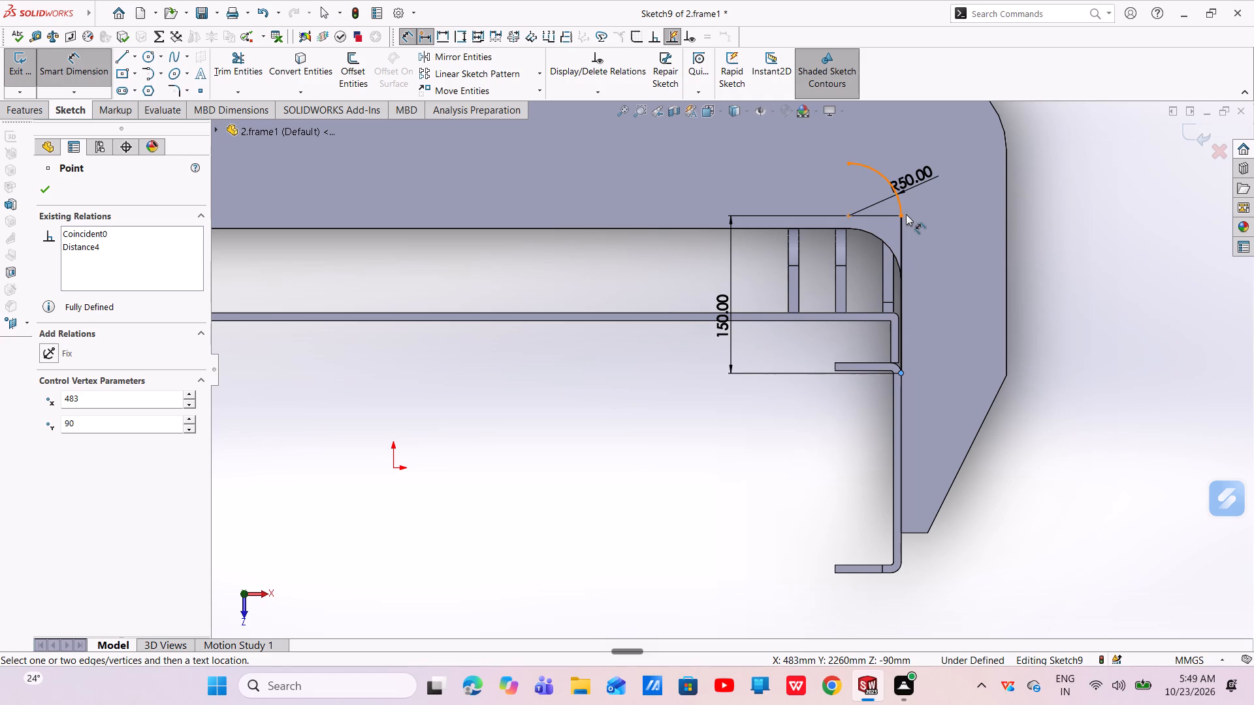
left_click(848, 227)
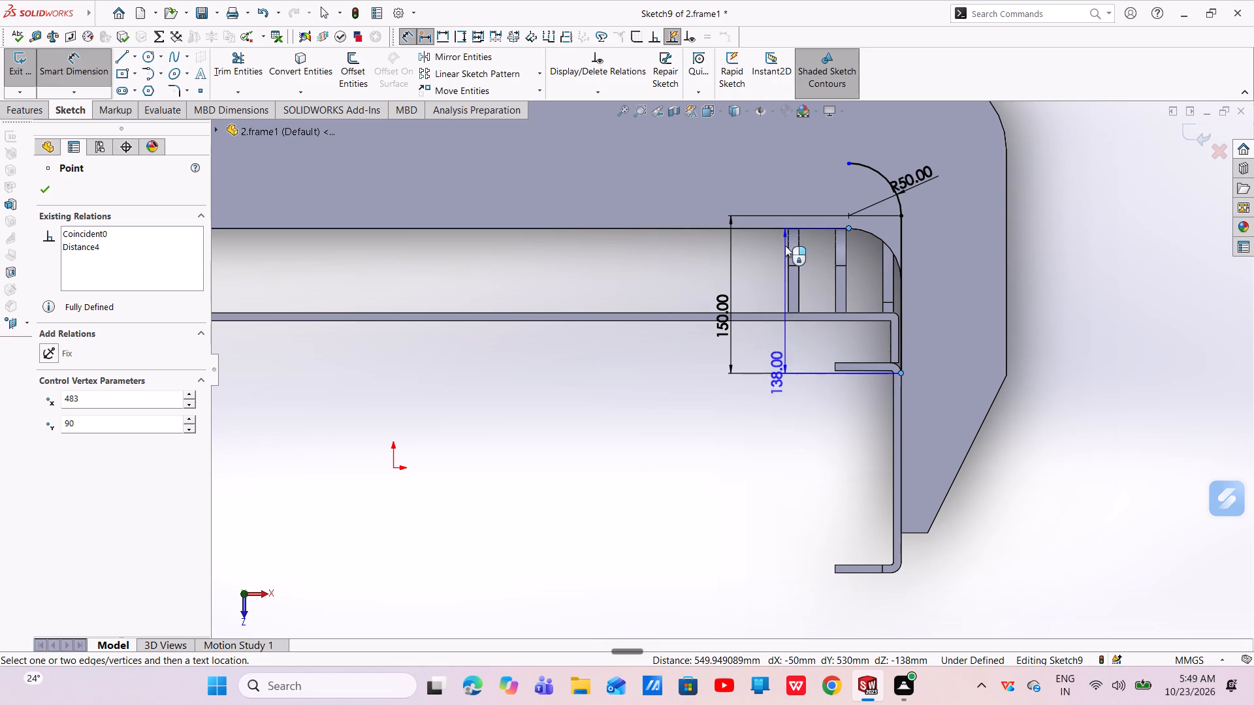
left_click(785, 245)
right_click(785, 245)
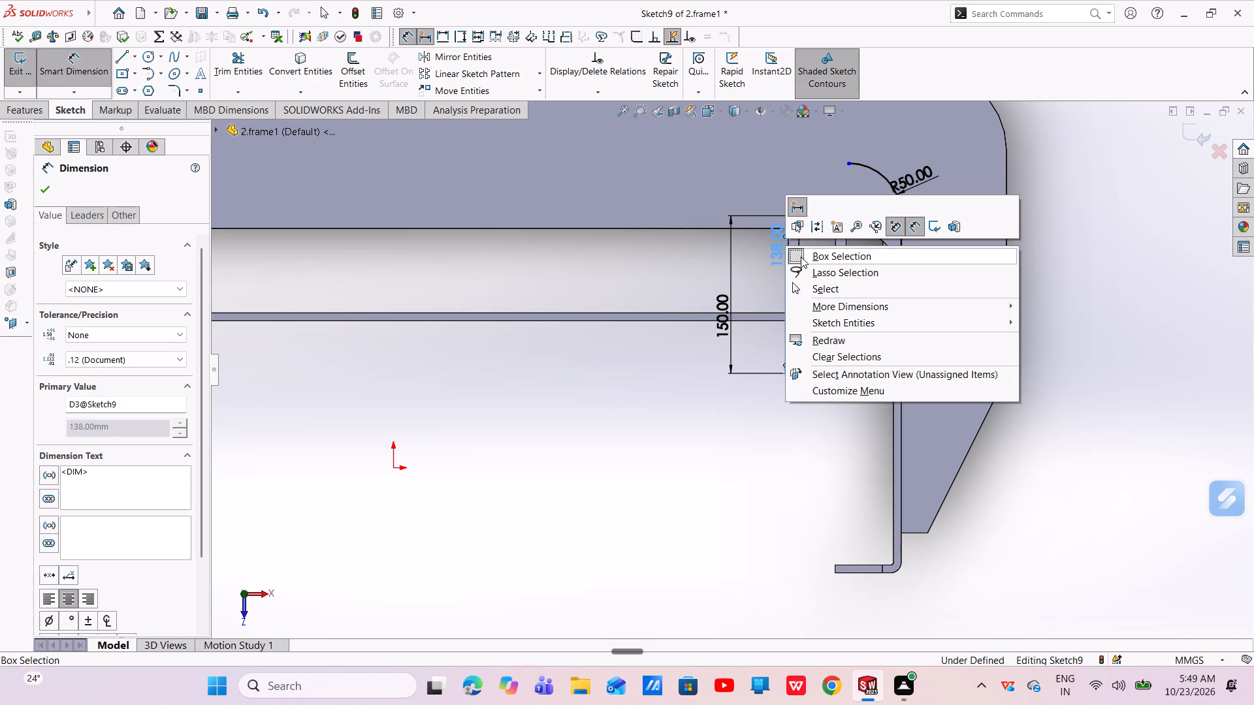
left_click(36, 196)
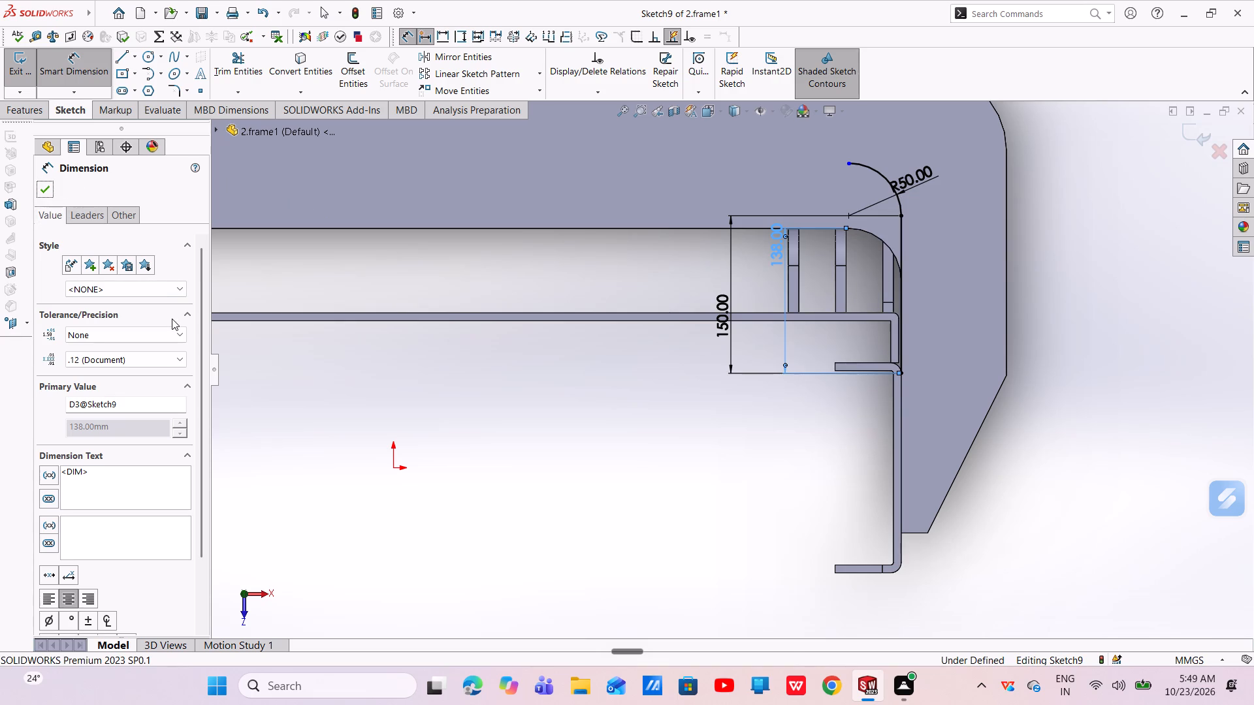
Delete the 150 mm dimension from the sketched vertical line.
scroll(736, 285, "down", 4)
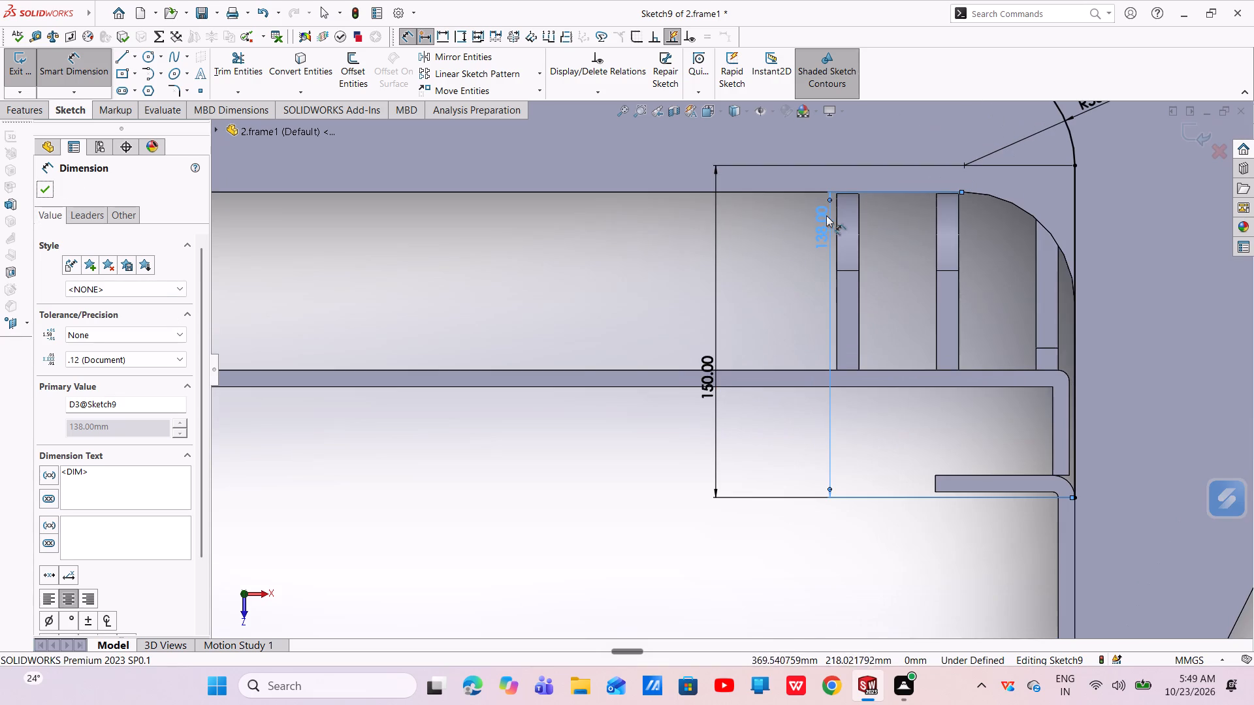
left_click(831, 223)
left_click(716, 349)
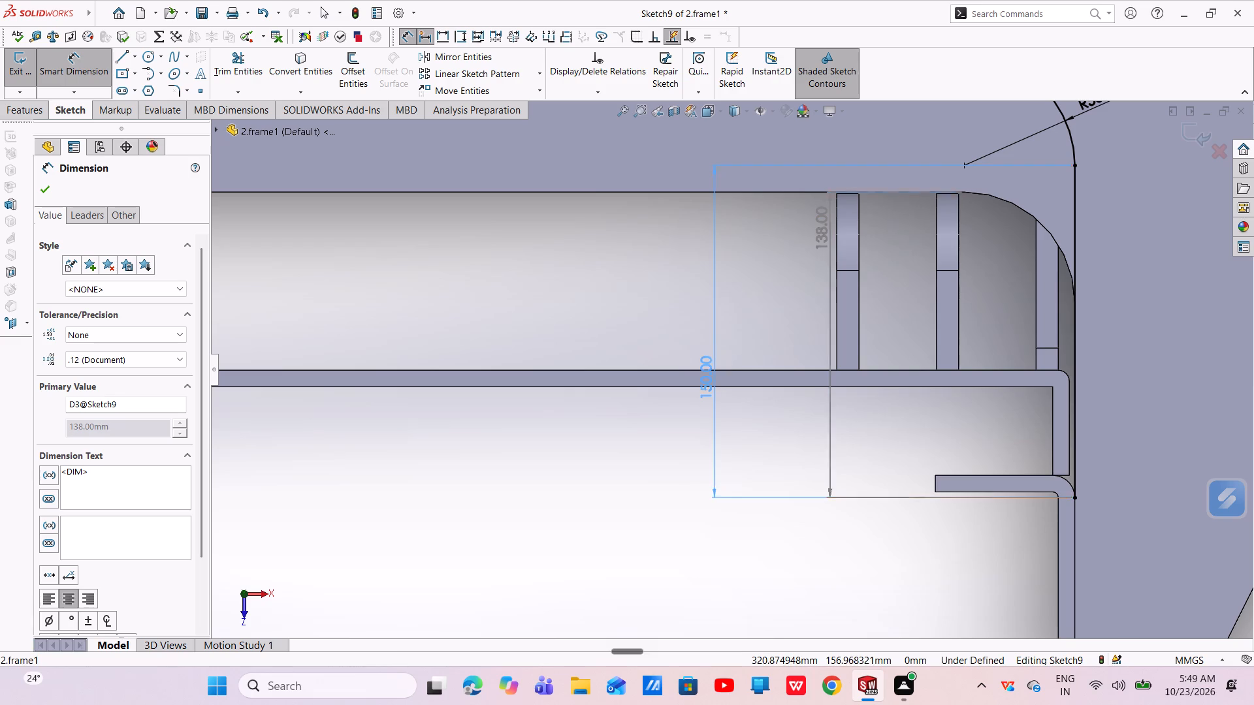
right_click(715, 349)
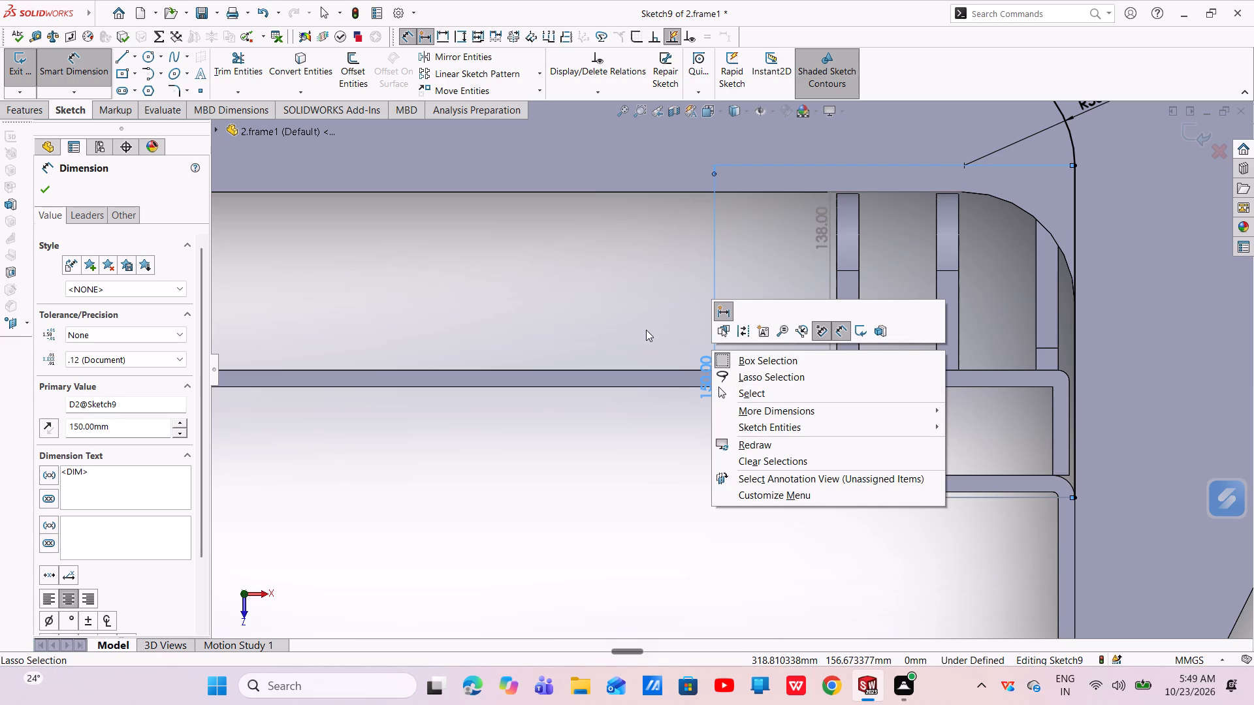
key("Escape")
key("Escape")
key("Escape")
left_click(715, 287)
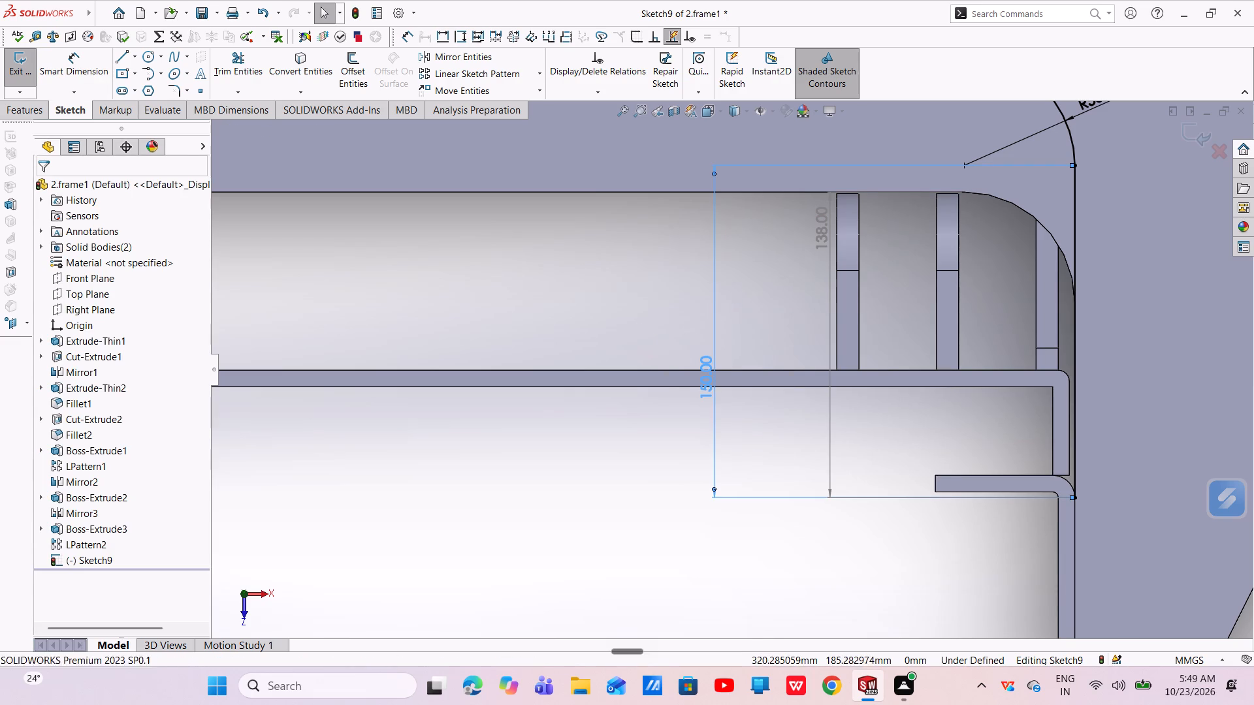
right_click(715, 287)
left_click(744, 458)
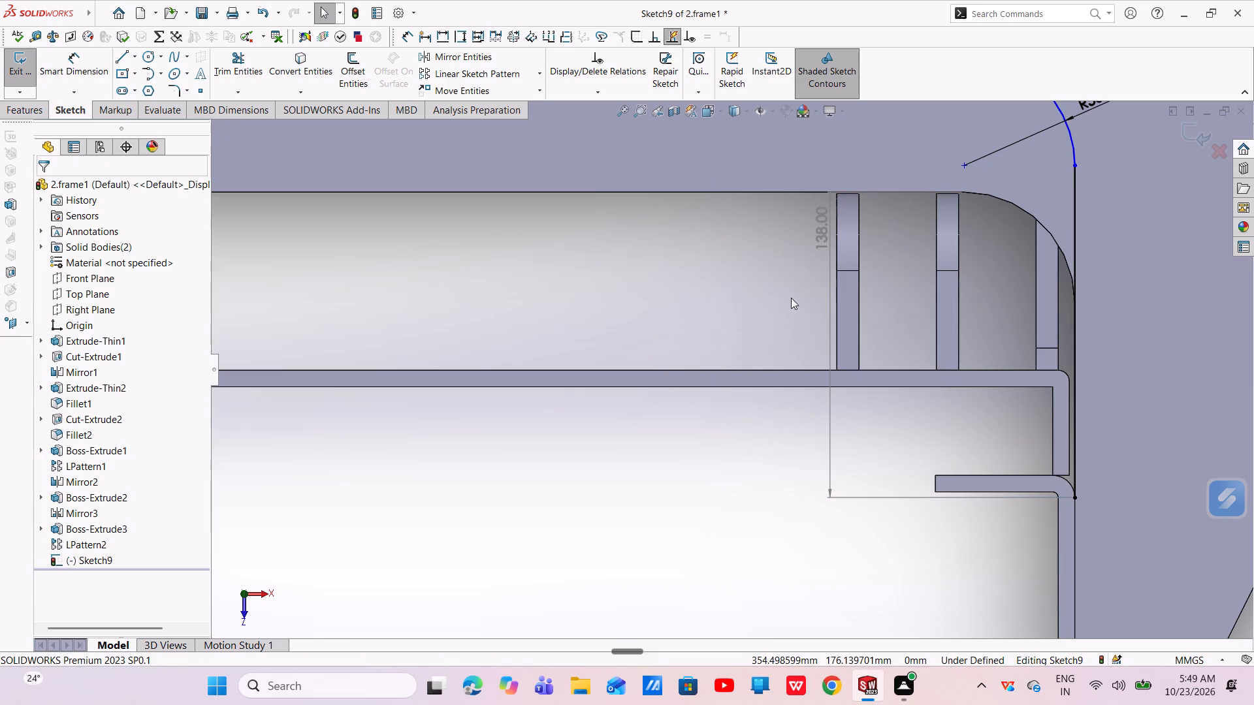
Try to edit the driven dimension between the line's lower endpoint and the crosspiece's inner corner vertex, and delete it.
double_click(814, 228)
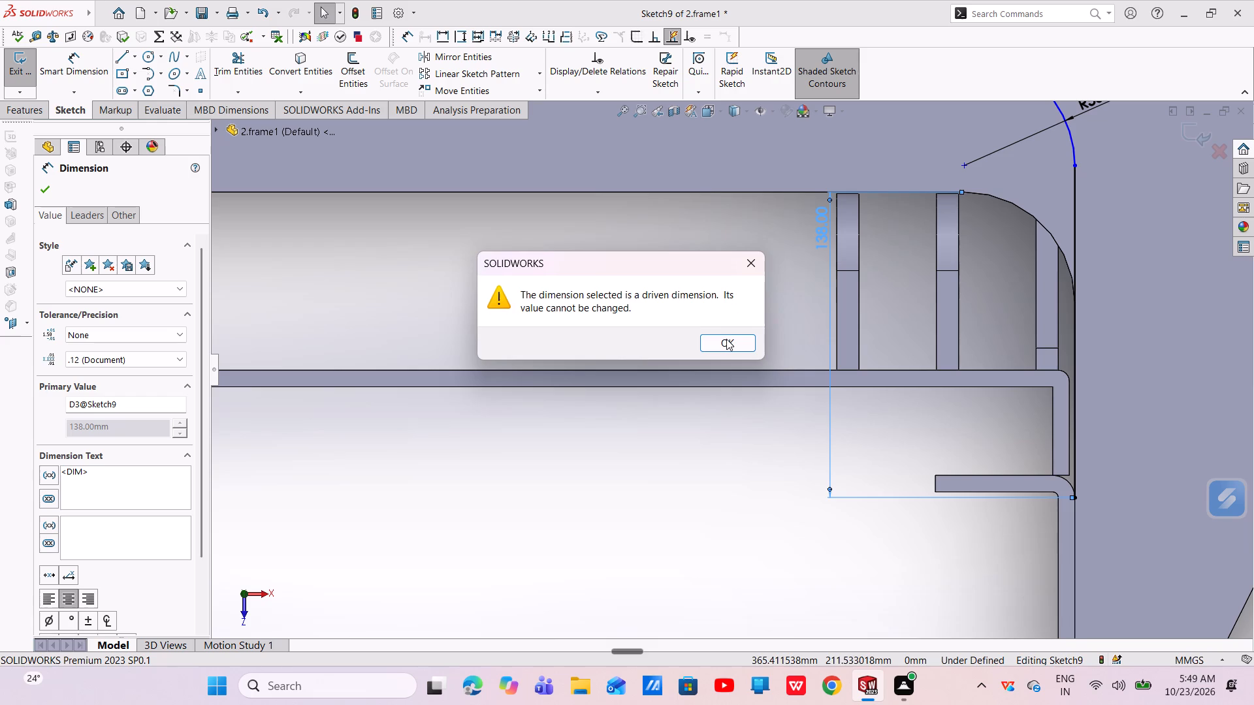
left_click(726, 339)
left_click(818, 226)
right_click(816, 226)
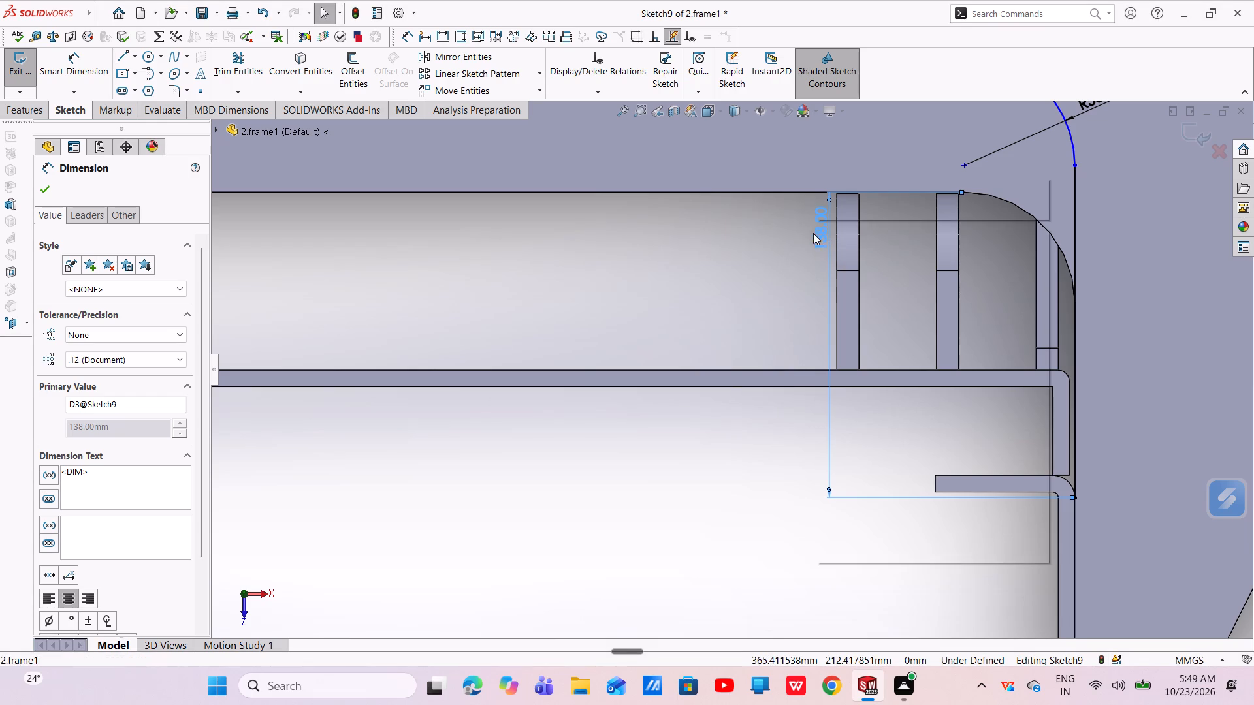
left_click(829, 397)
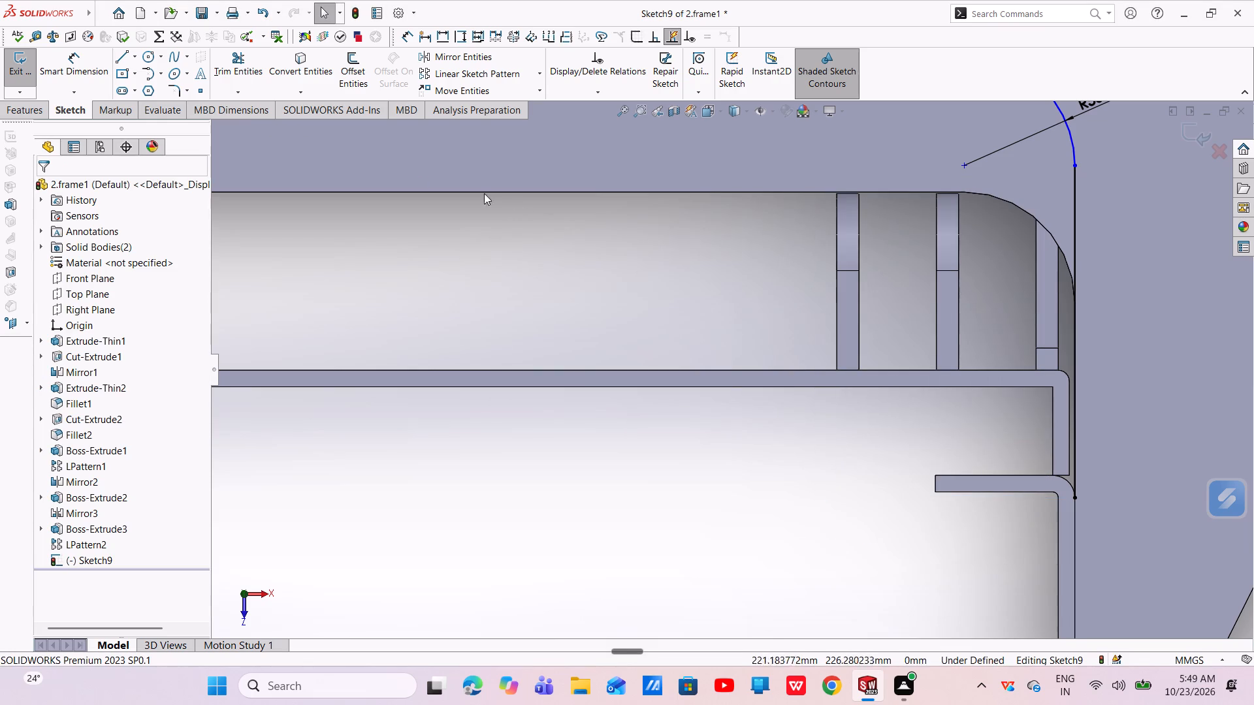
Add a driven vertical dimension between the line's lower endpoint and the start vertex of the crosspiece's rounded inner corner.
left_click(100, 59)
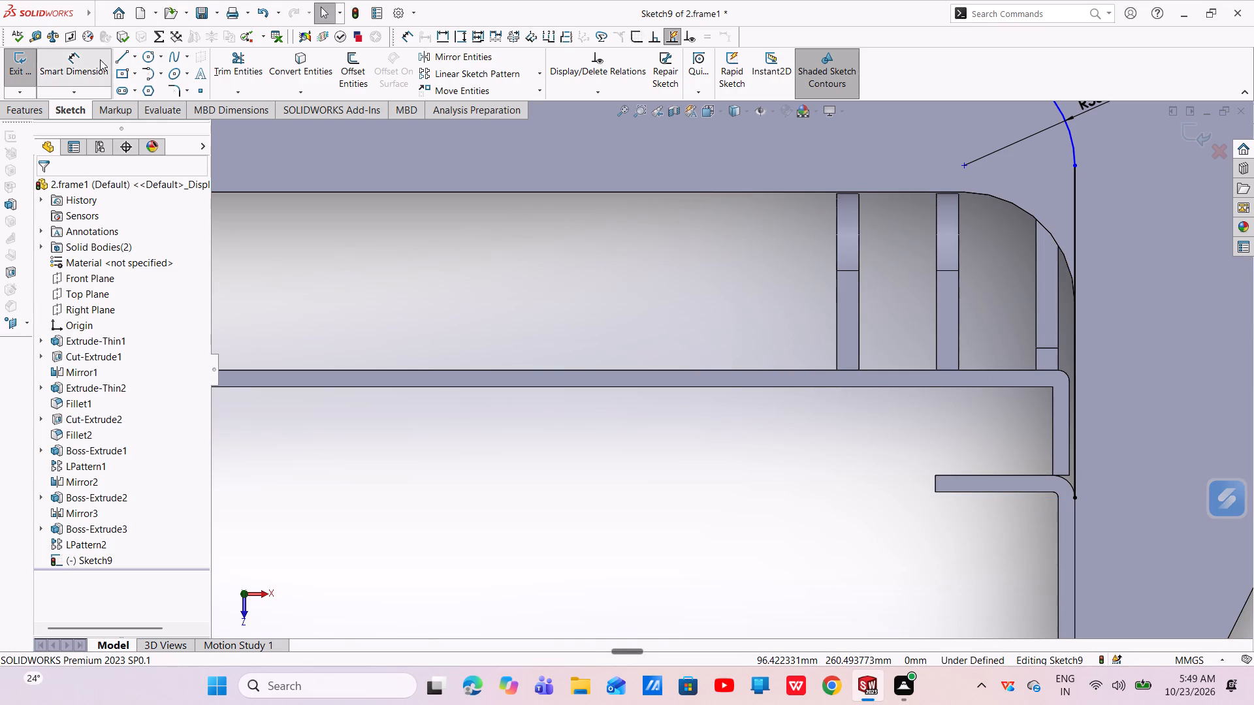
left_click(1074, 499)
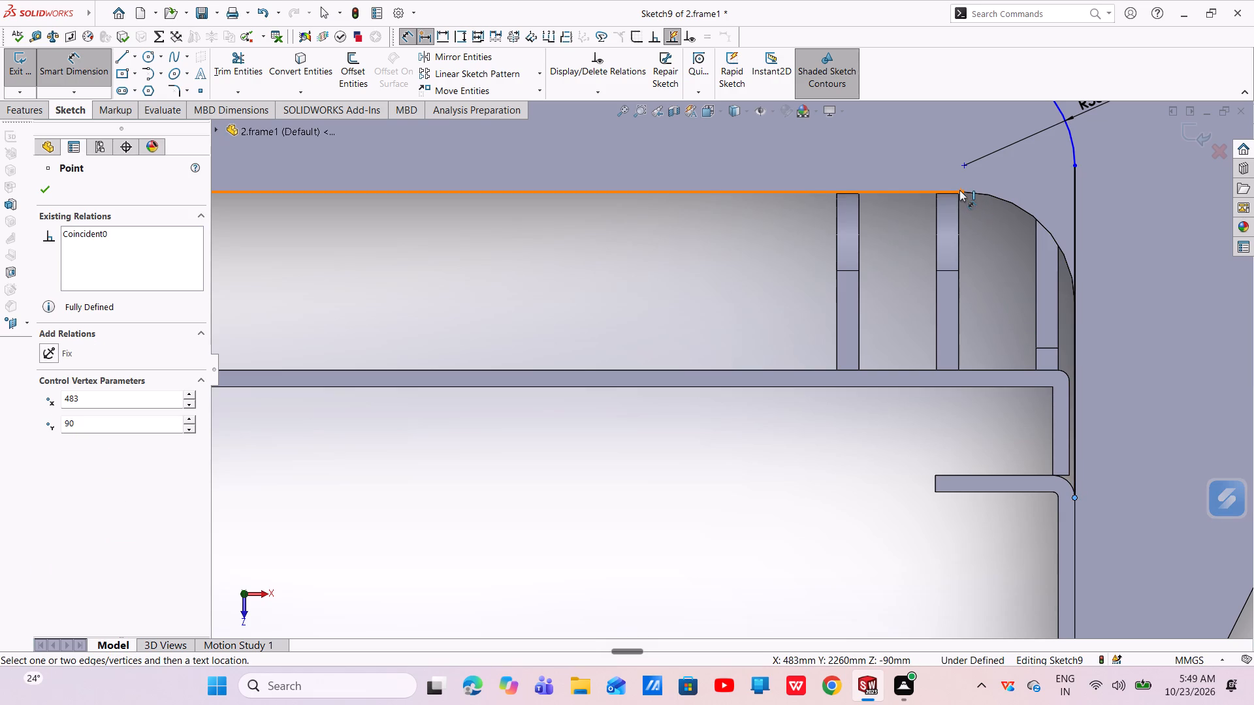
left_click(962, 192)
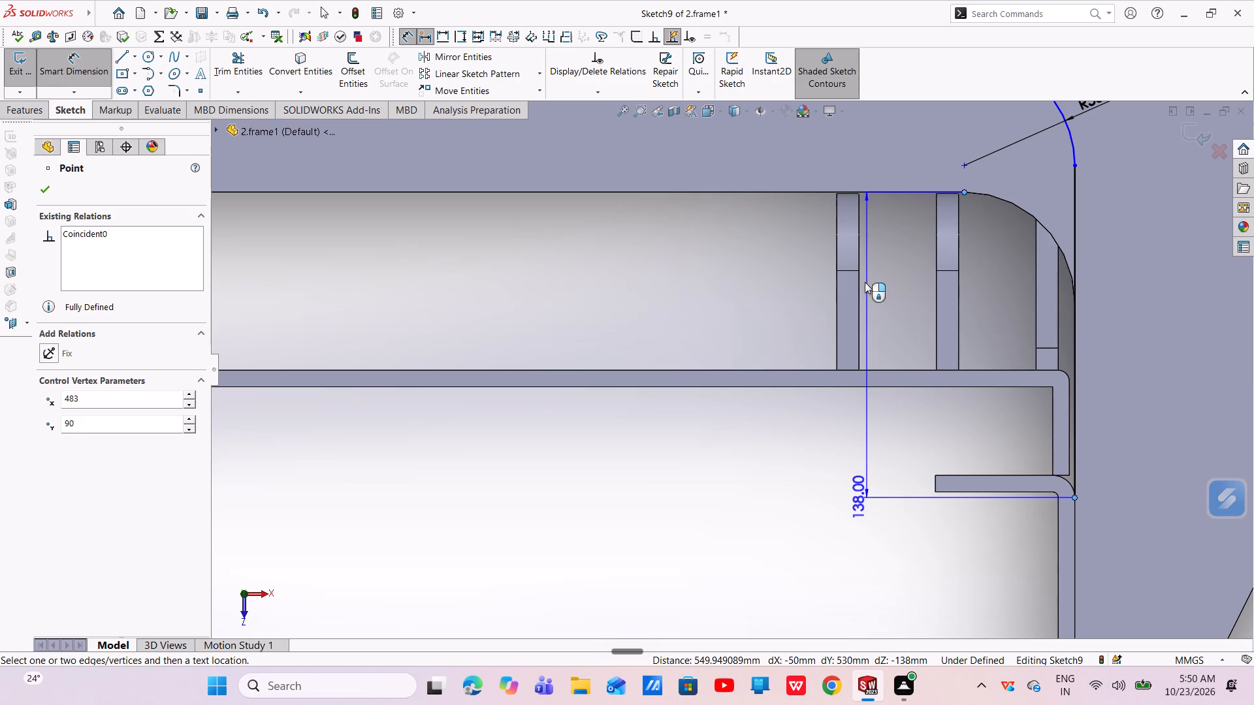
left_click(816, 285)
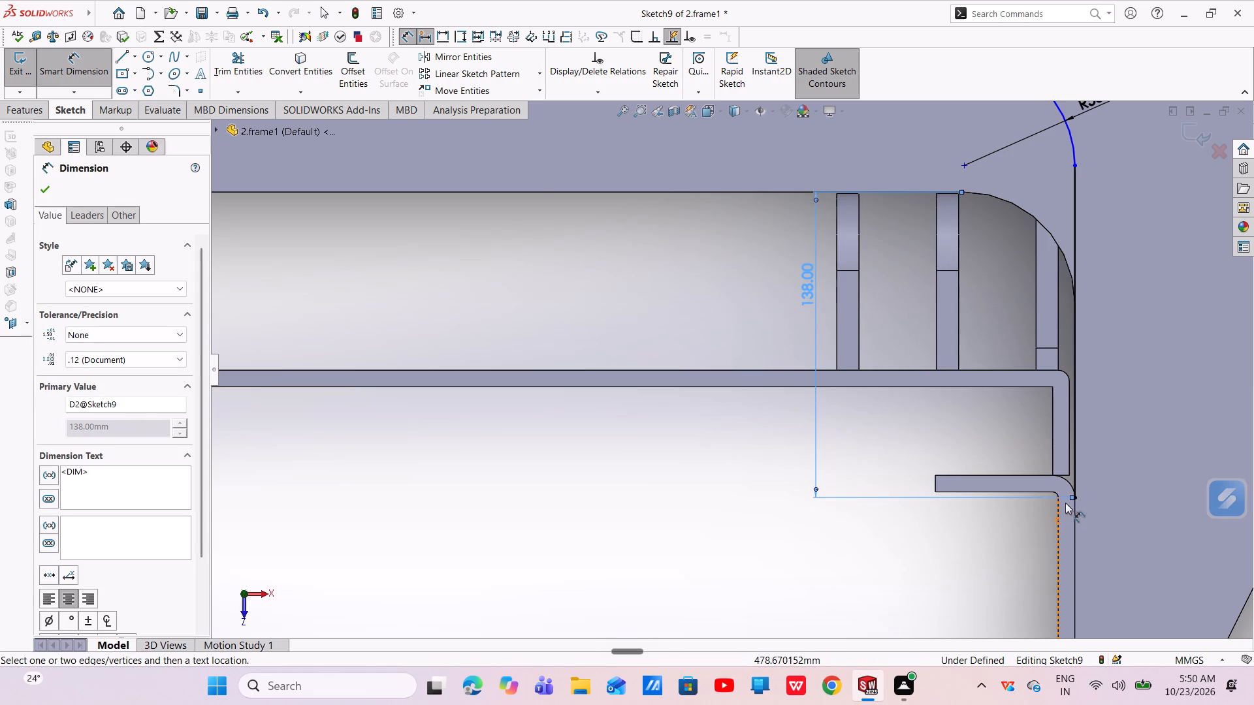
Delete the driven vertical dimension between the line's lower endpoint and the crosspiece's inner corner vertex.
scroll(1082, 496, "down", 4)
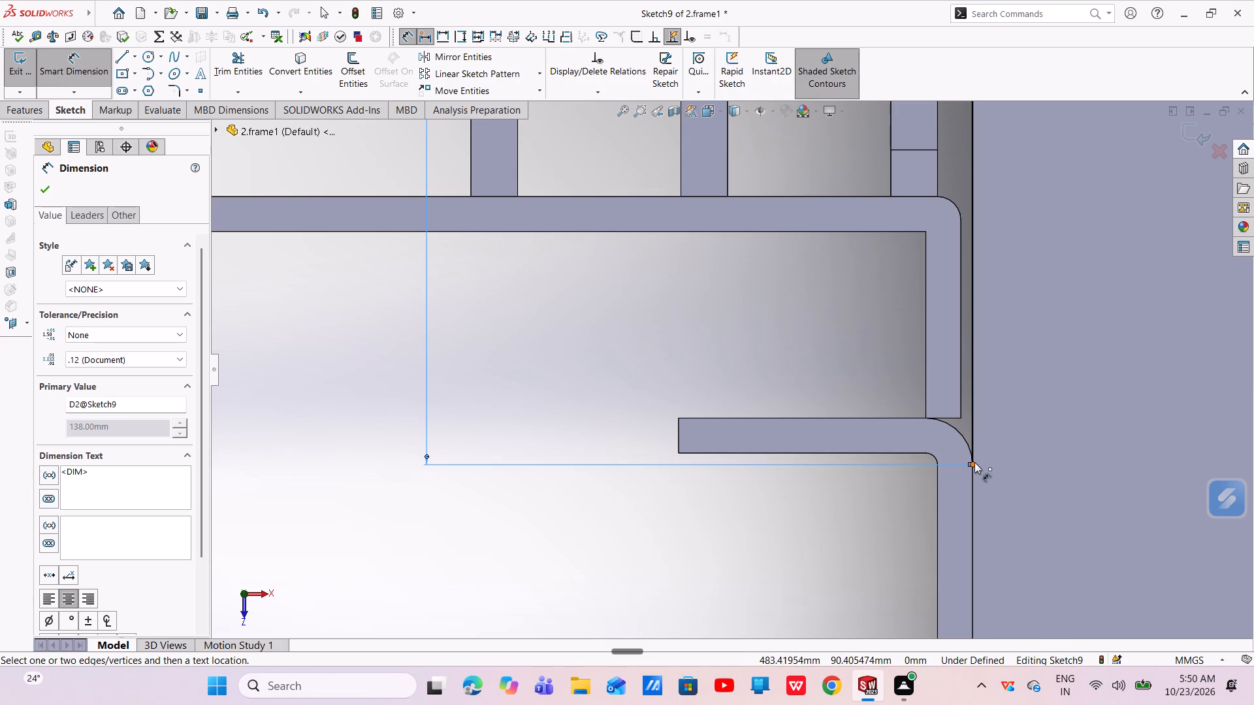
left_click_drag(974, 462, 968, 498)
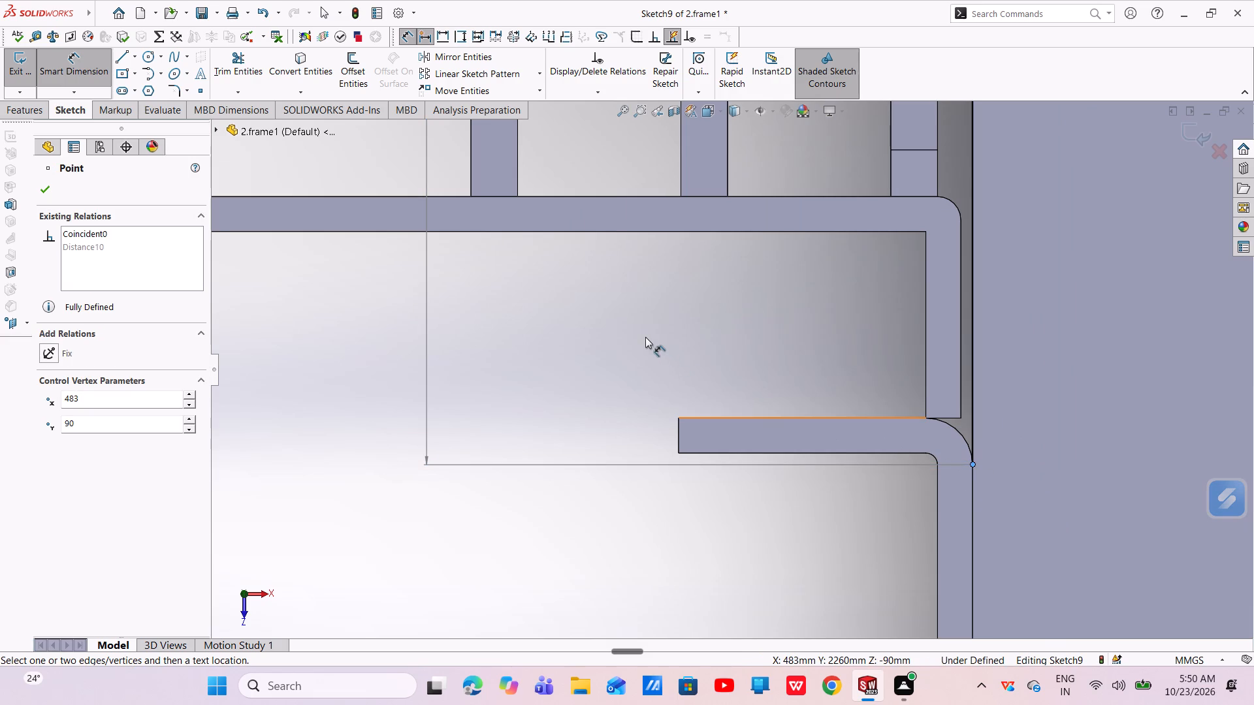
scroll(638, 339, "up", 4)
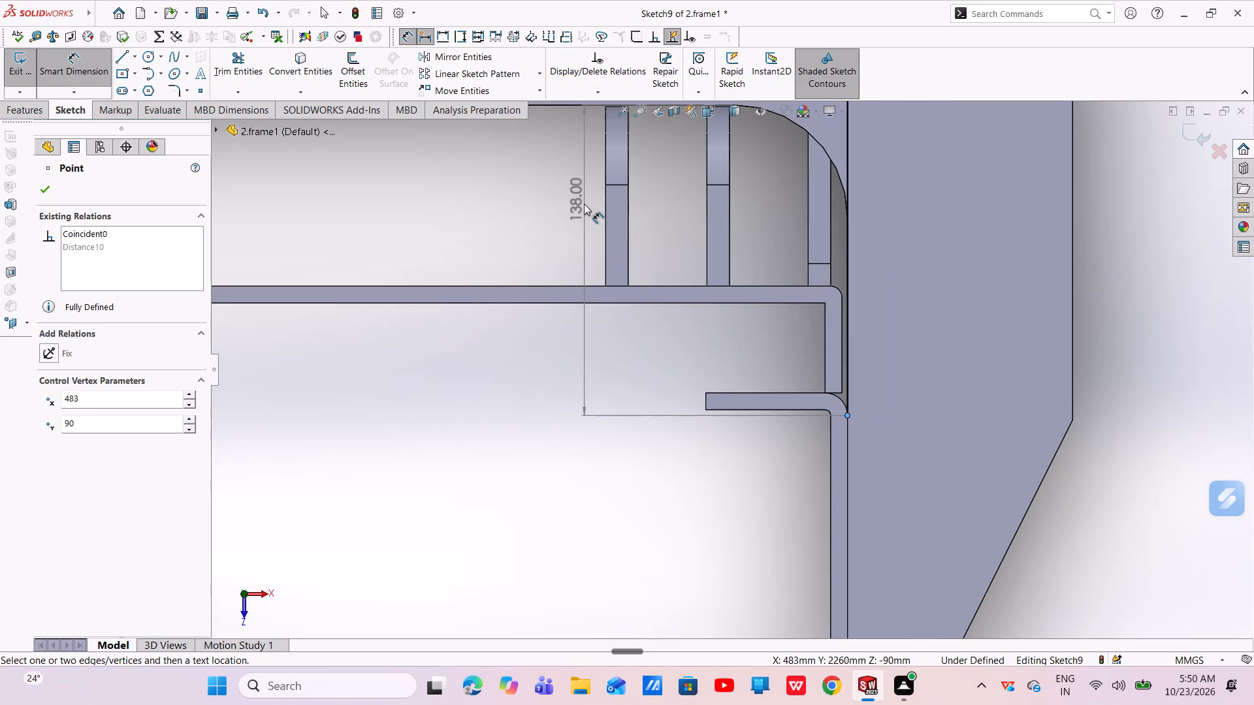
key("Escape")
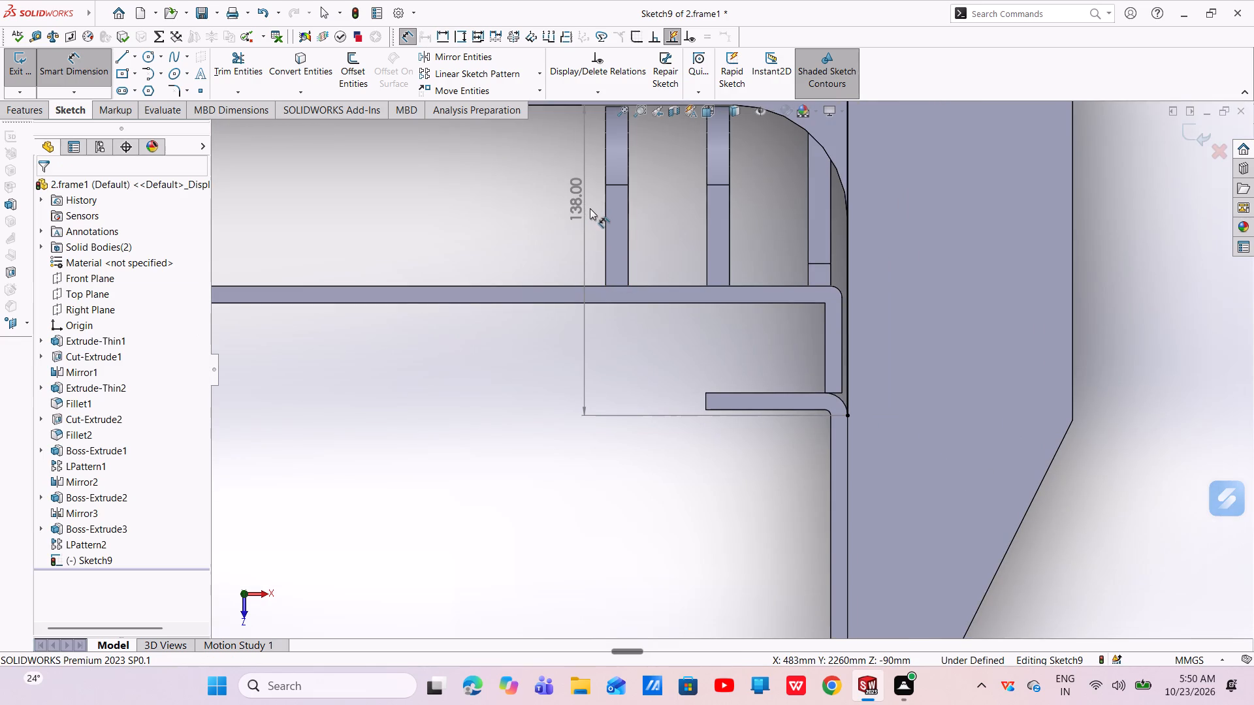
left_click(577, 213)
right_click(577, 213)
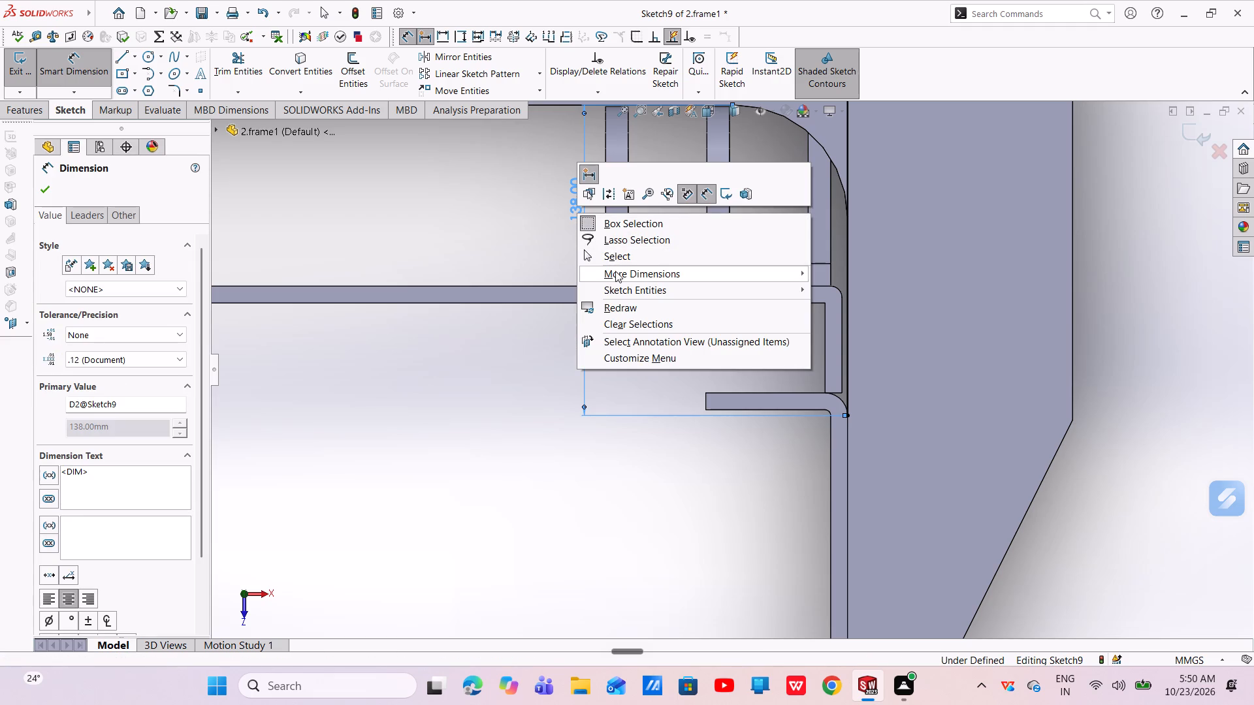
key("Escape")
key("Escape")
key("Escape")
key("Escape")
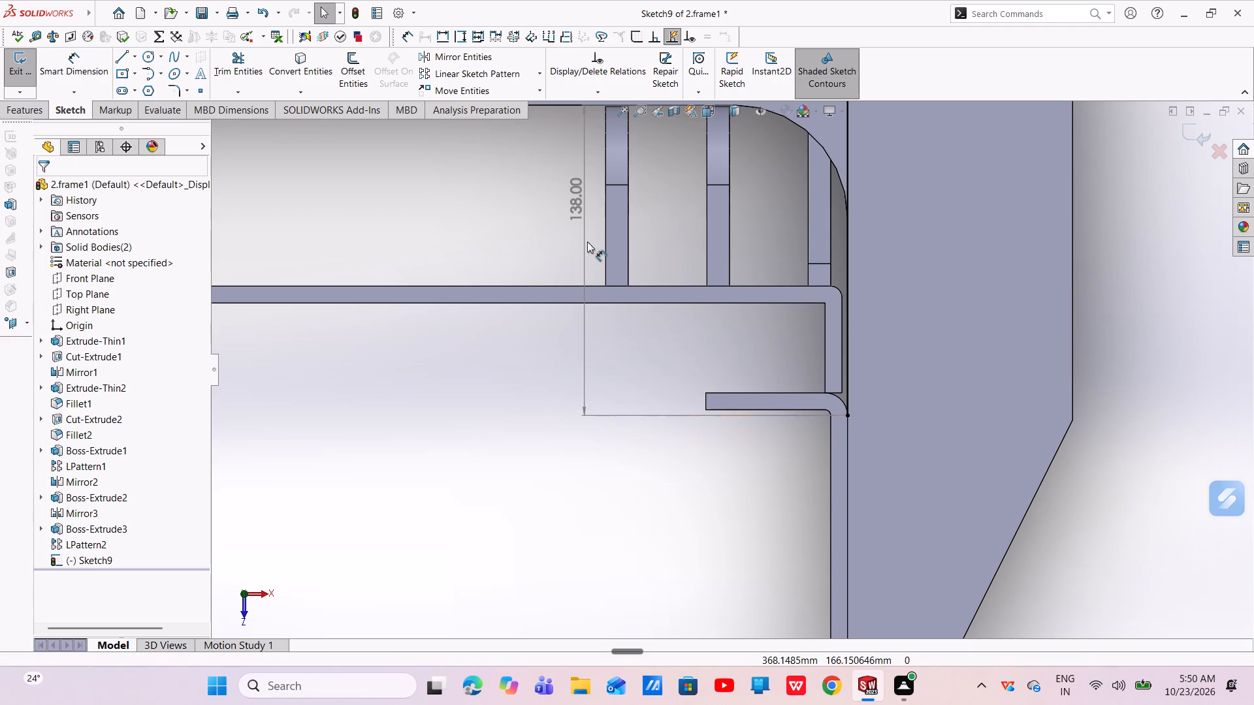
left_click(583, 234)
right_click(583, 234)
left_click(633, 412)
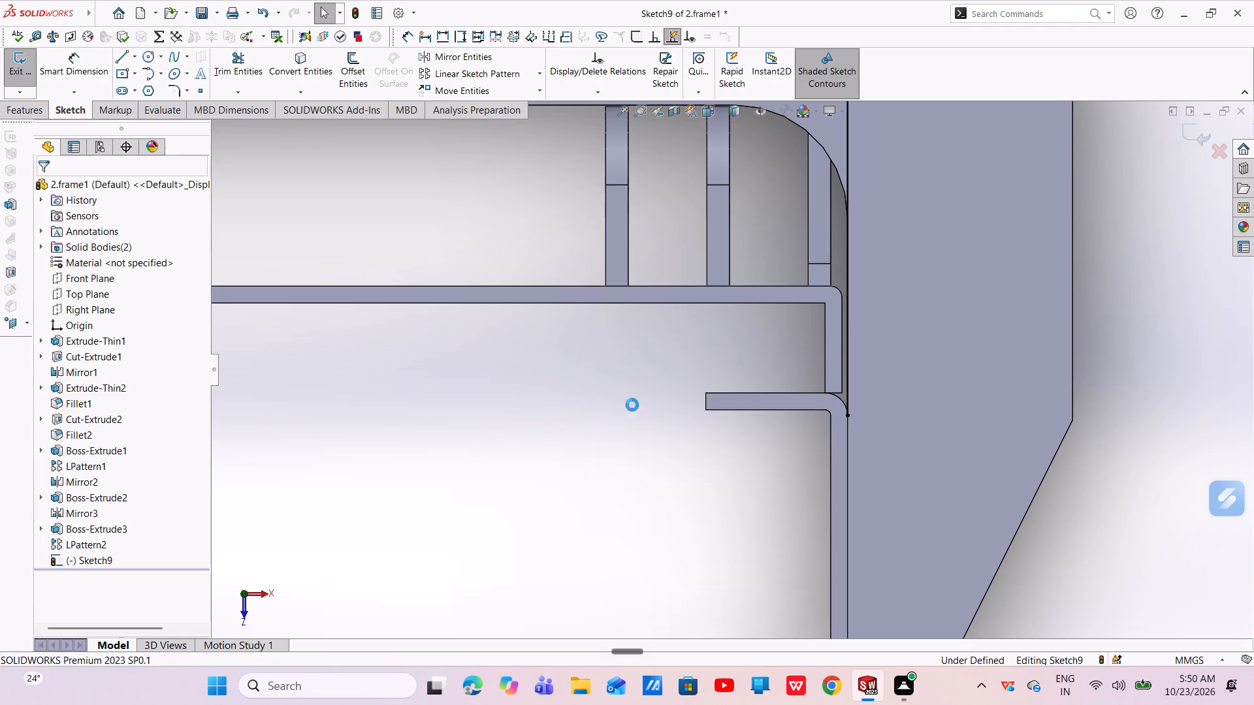
Dimension the vertical line between its lower endpoint and the arc's start point at 150 mm.
scroll(667, 352, "up", 5)
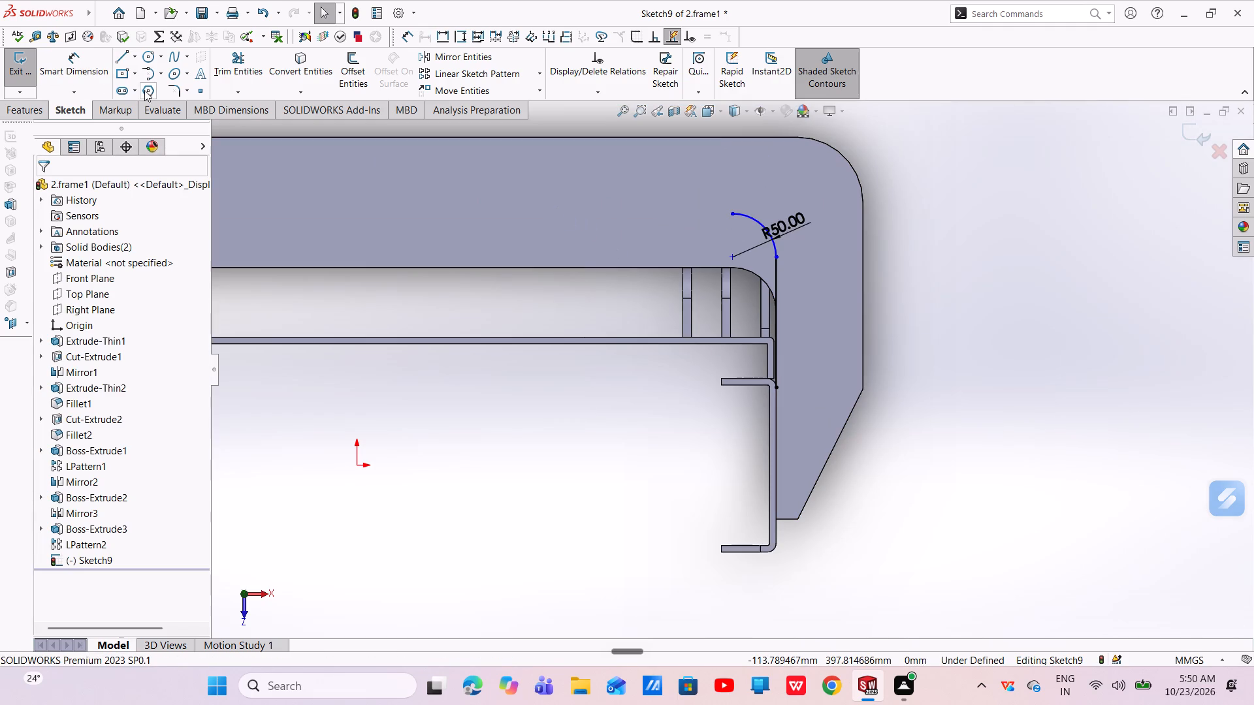
left_click(98, 54)
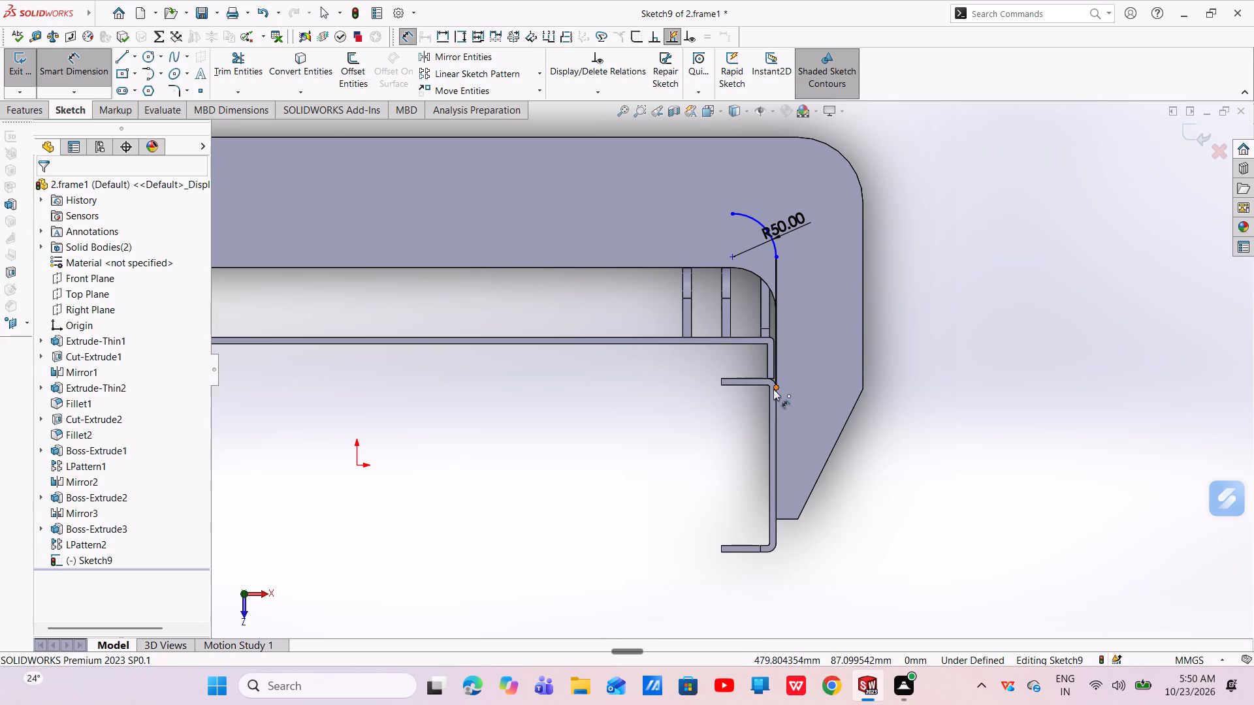
left_click(773, 387)
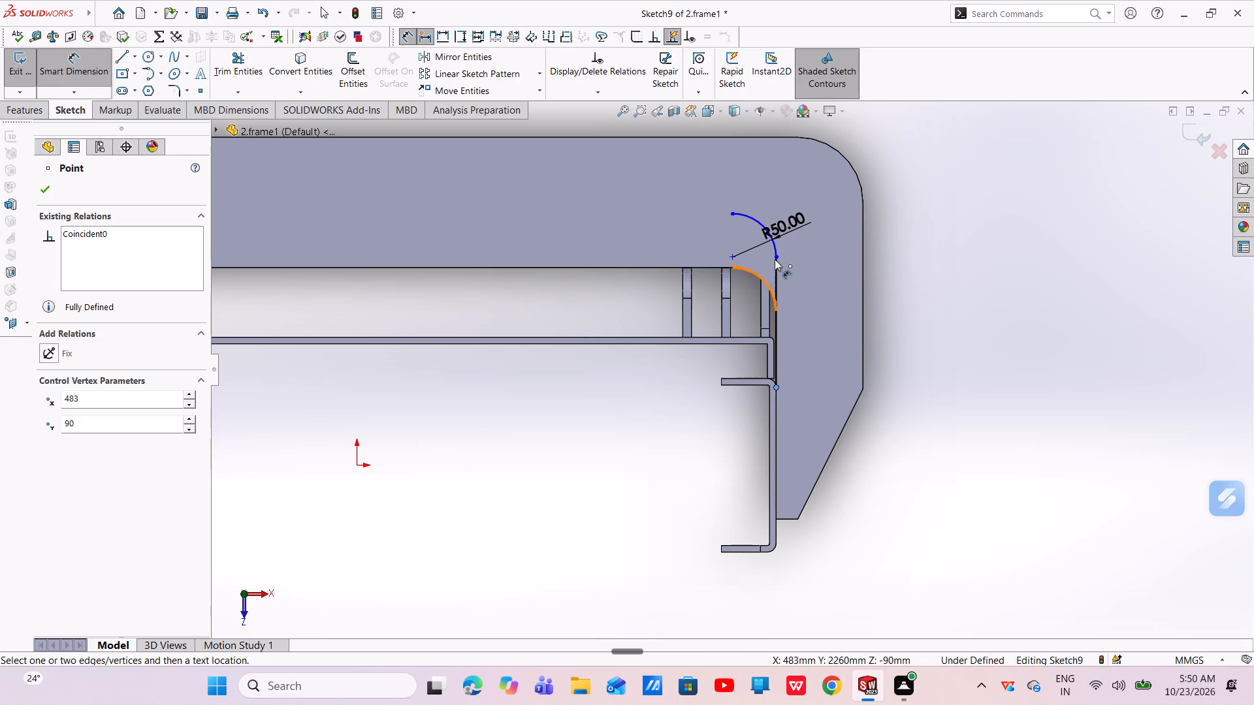
left_click(777, 258)
left_click(639, 318)
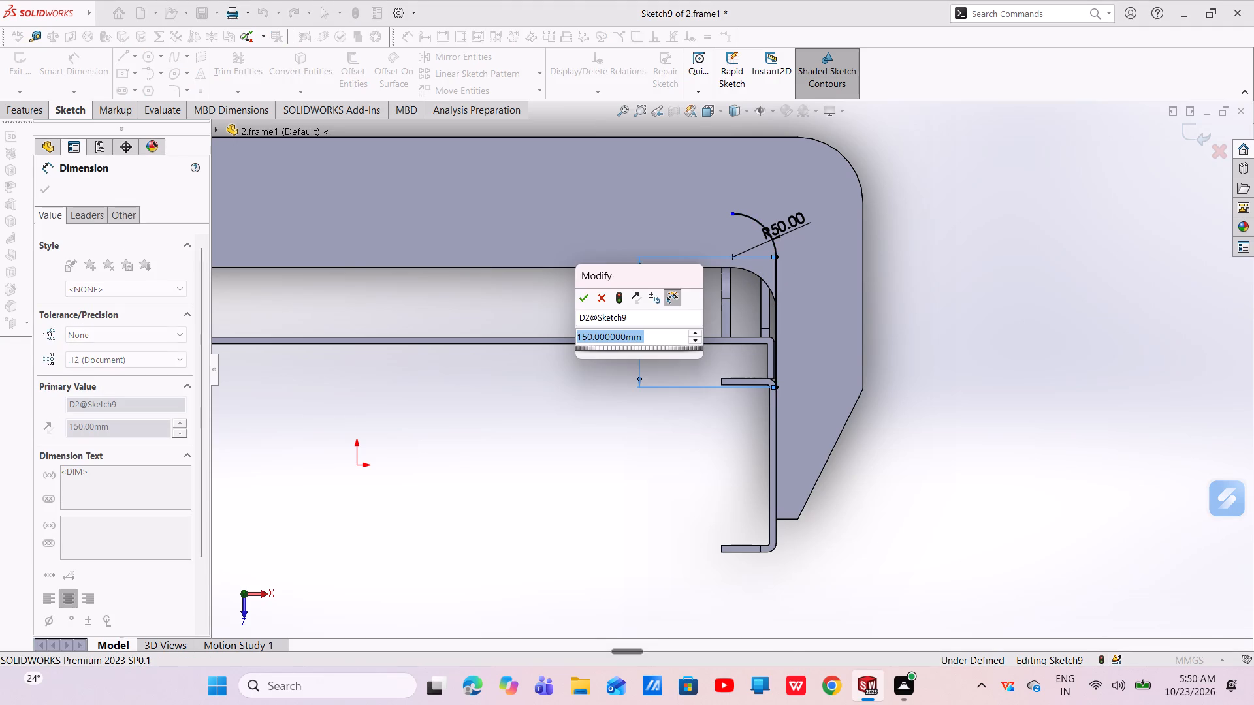
left_click(580, 301)
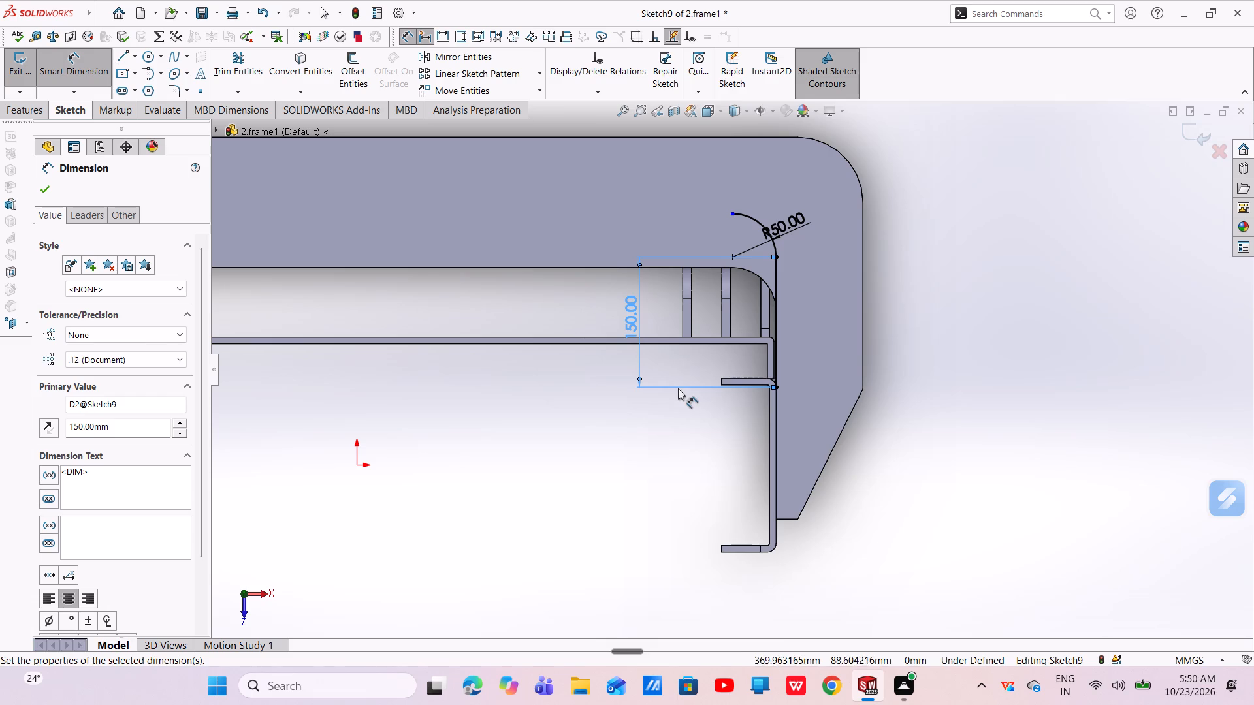
Try to extrude the line-and-arc profile blind 60 mm as a merged one-direction thin feature with 10 mm wall thickness.
left_click(24, 117)
left_click(27, 88)
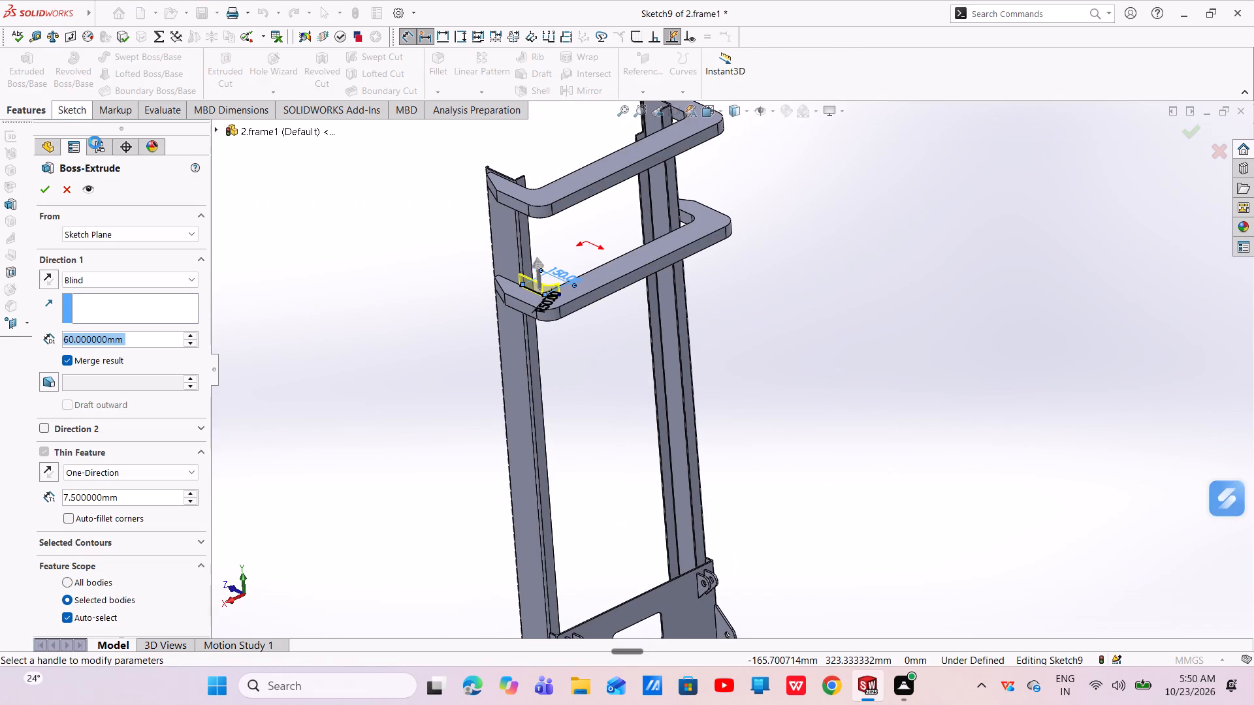
scroll(521, 281, "down", 5)
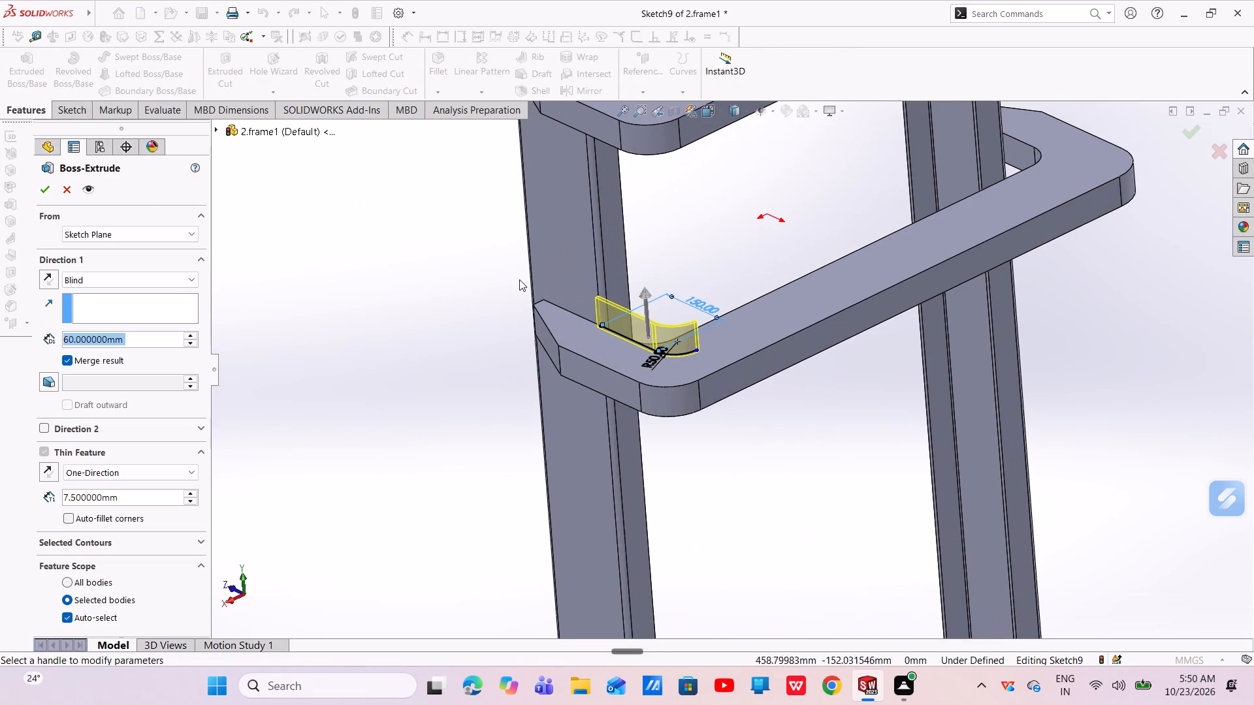
middle_click_drag(615, 324, 547, 234)
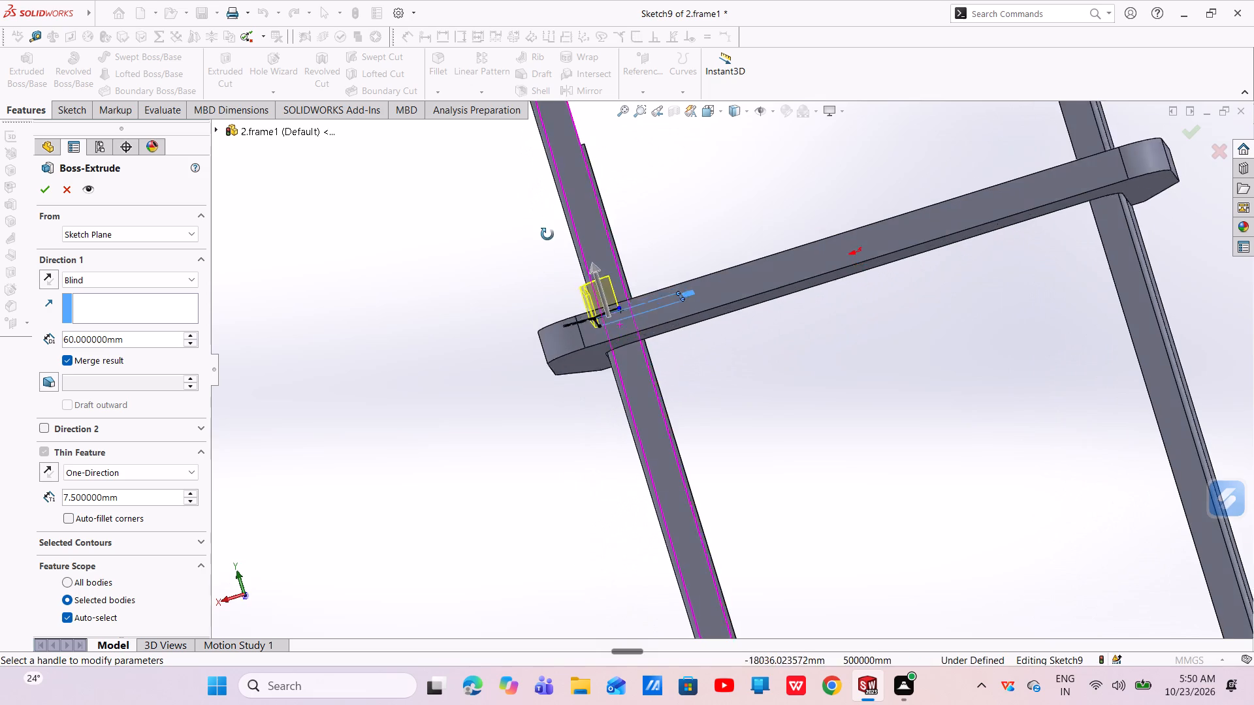
middle_click_drag(547, 234, 555, 201)
scroll(603, 296, "up", 3)
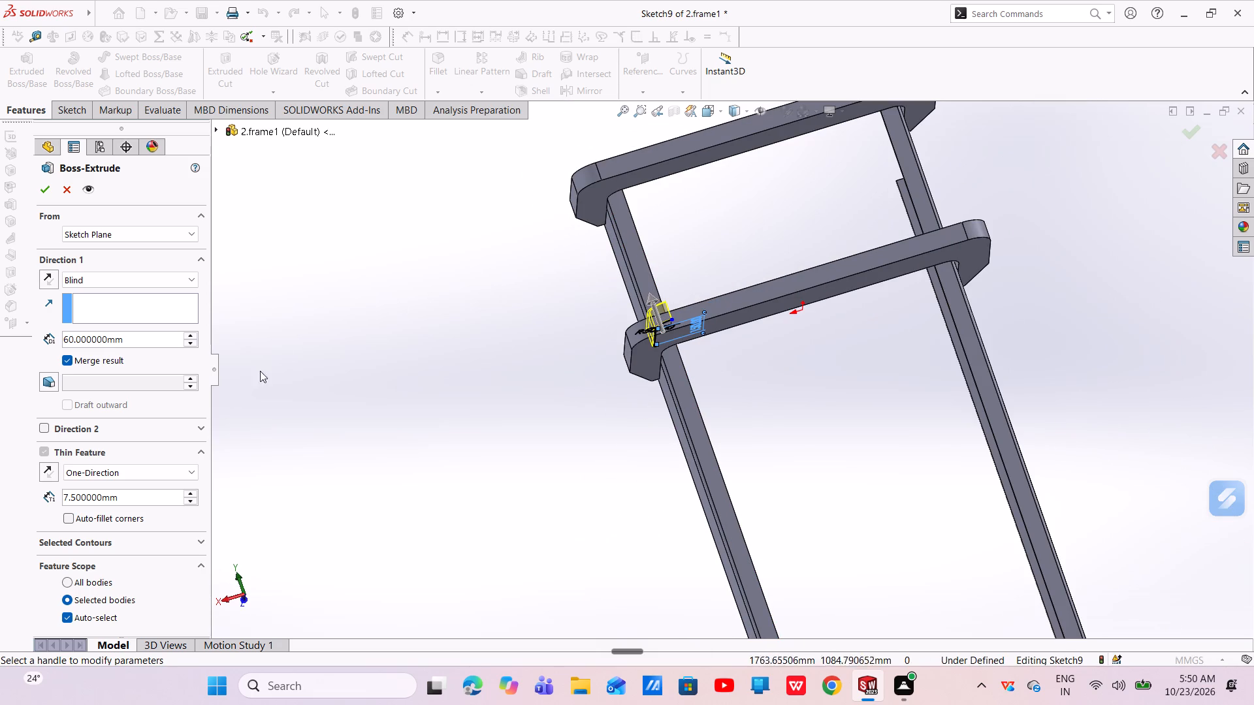
middle_click_drag(586, 437, 622, 465)
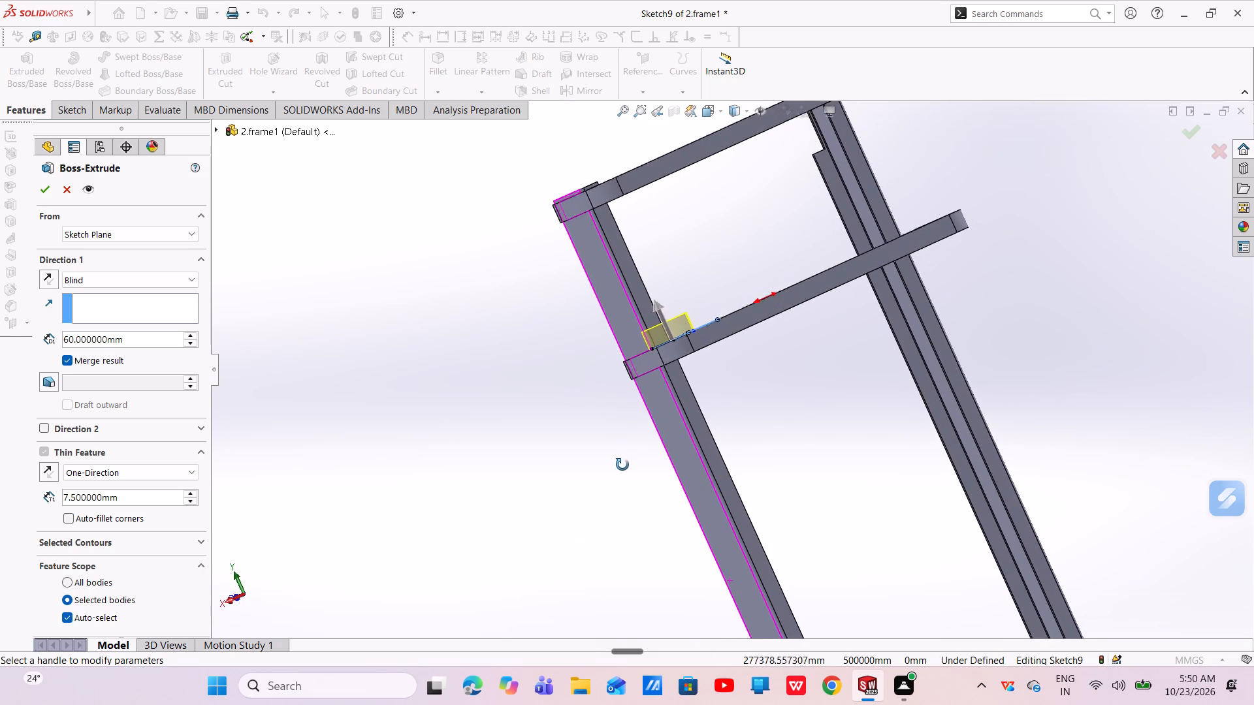
middle_click_drag(622, 465, 642, 602)
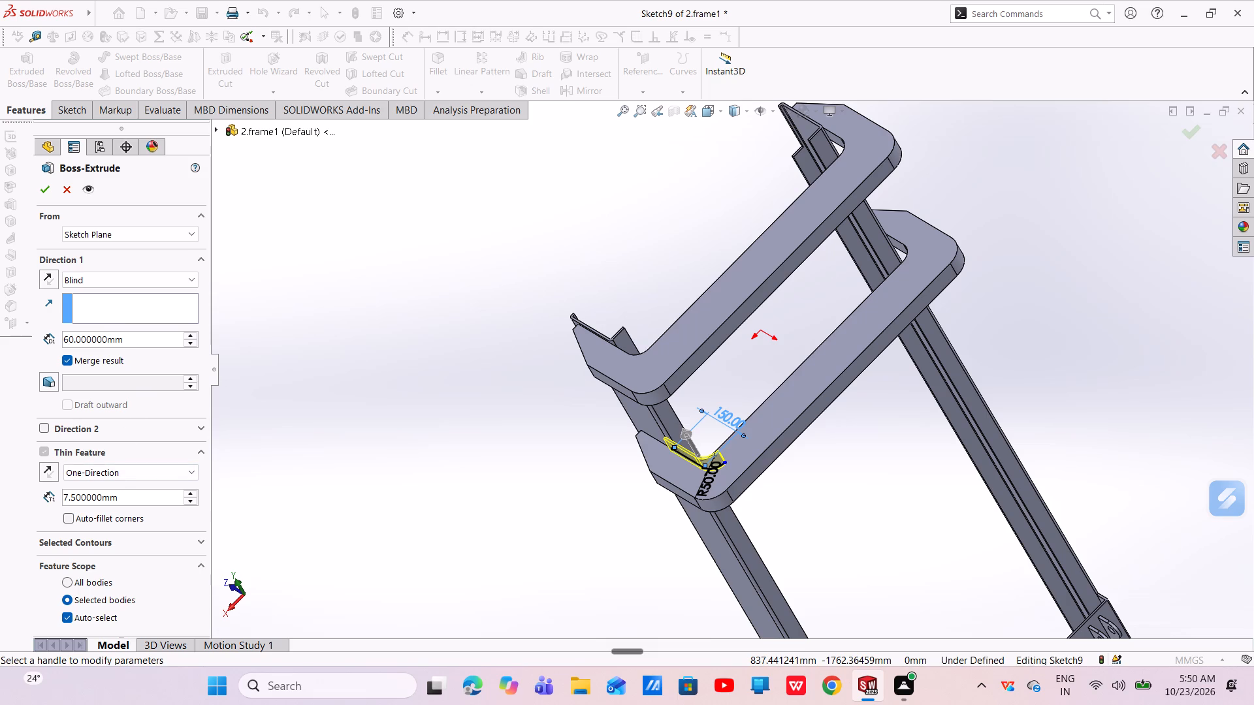
left_click_drag(123, 495, 54, 514)
key("BackSpace")
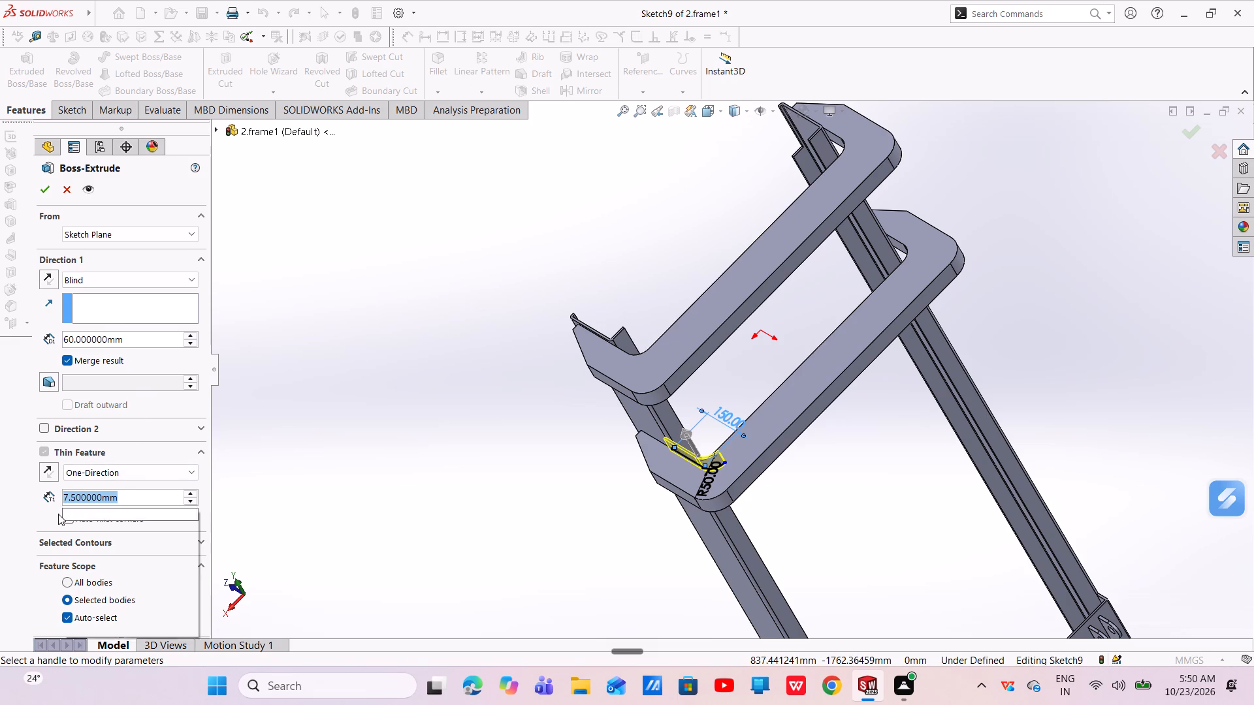
type("10")
key("Return")
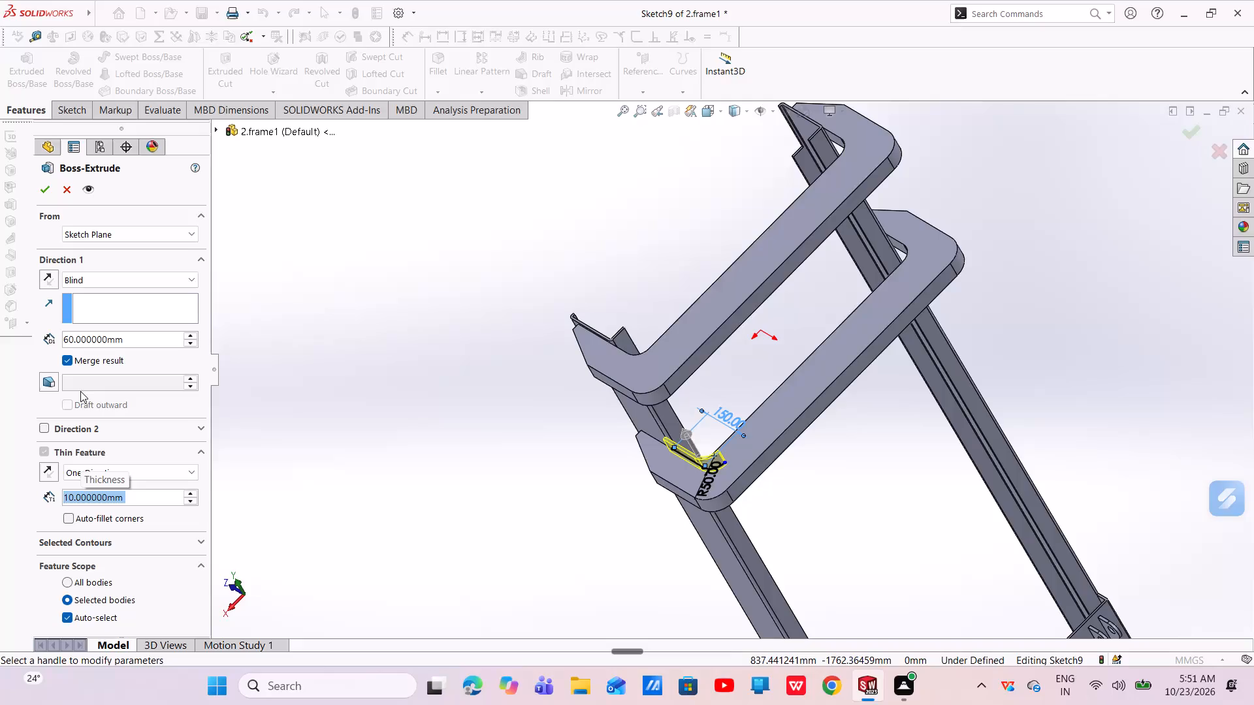
left_click(39, 189)
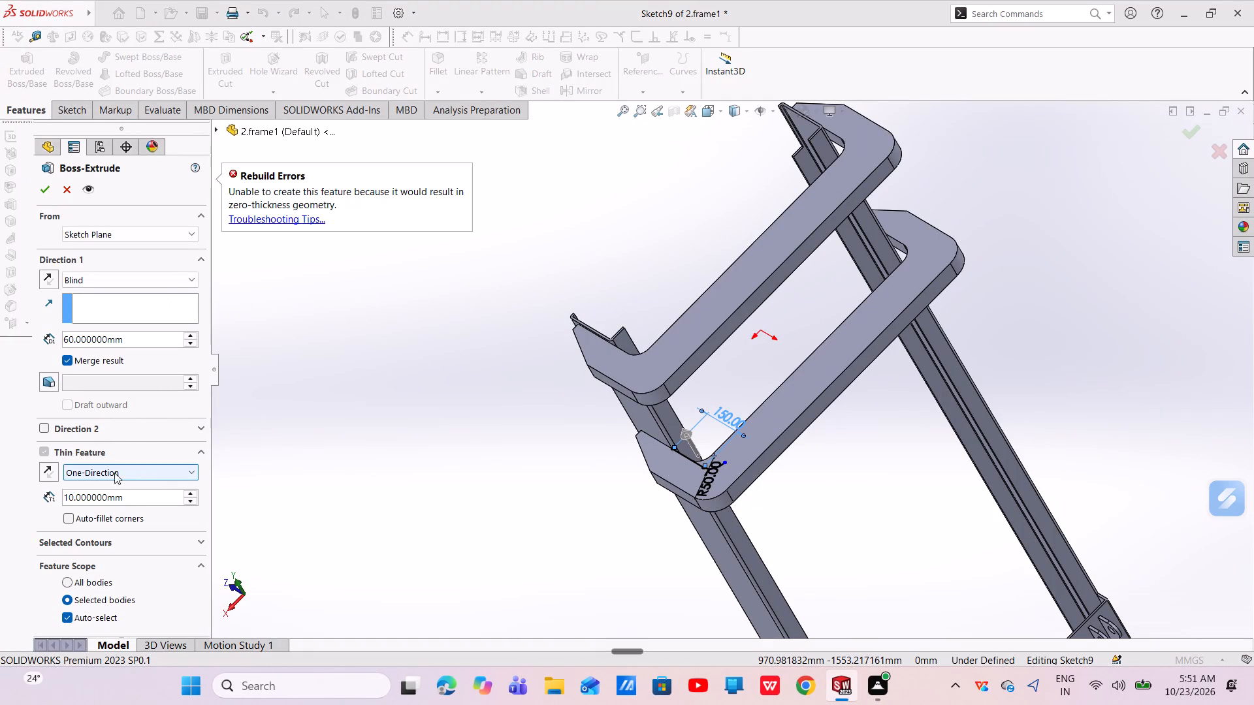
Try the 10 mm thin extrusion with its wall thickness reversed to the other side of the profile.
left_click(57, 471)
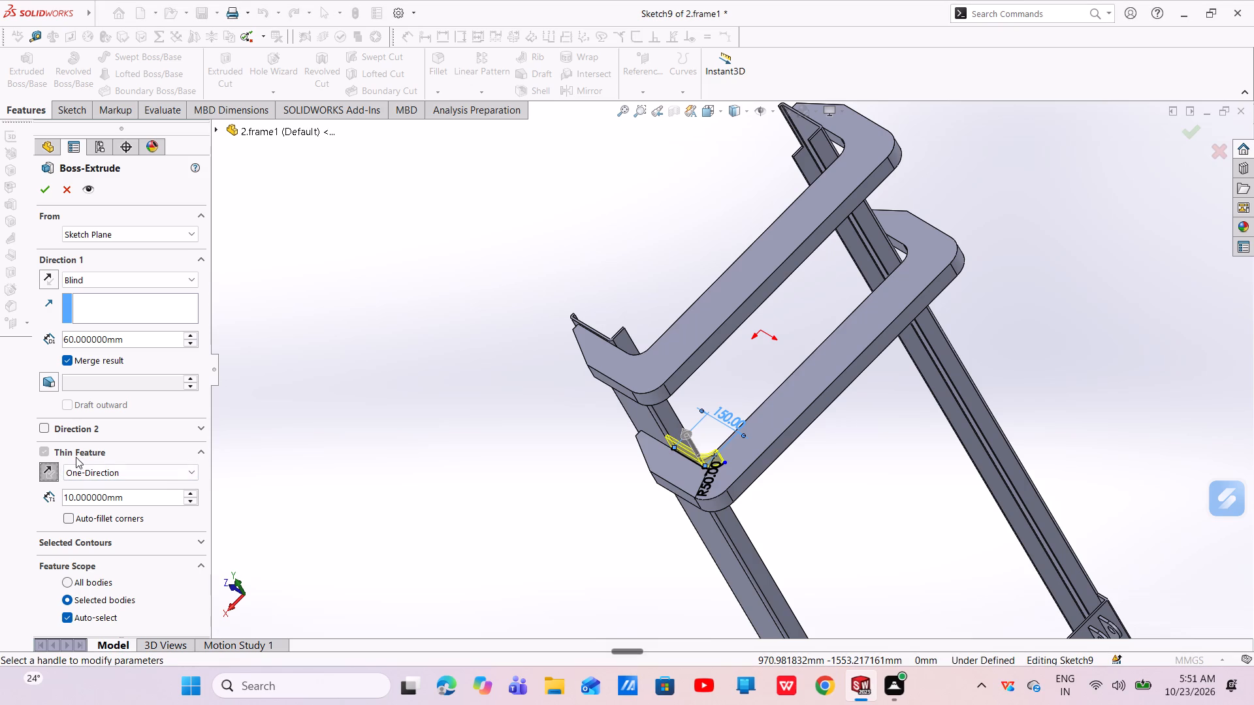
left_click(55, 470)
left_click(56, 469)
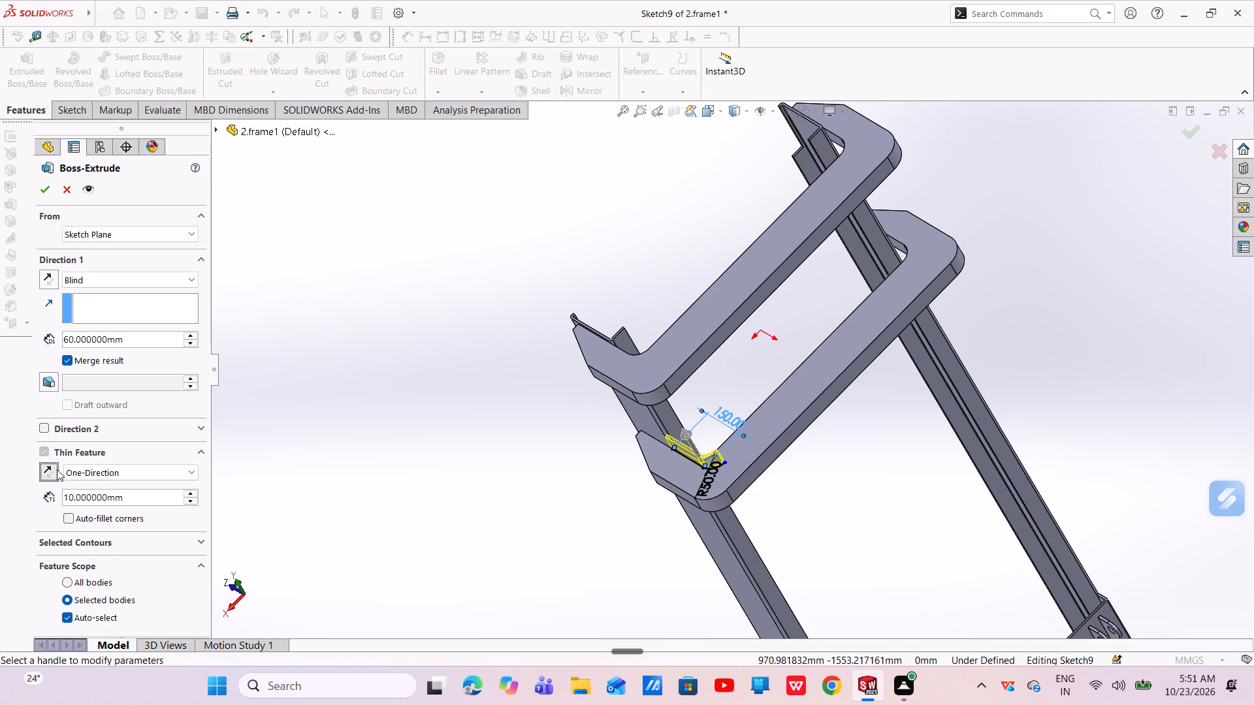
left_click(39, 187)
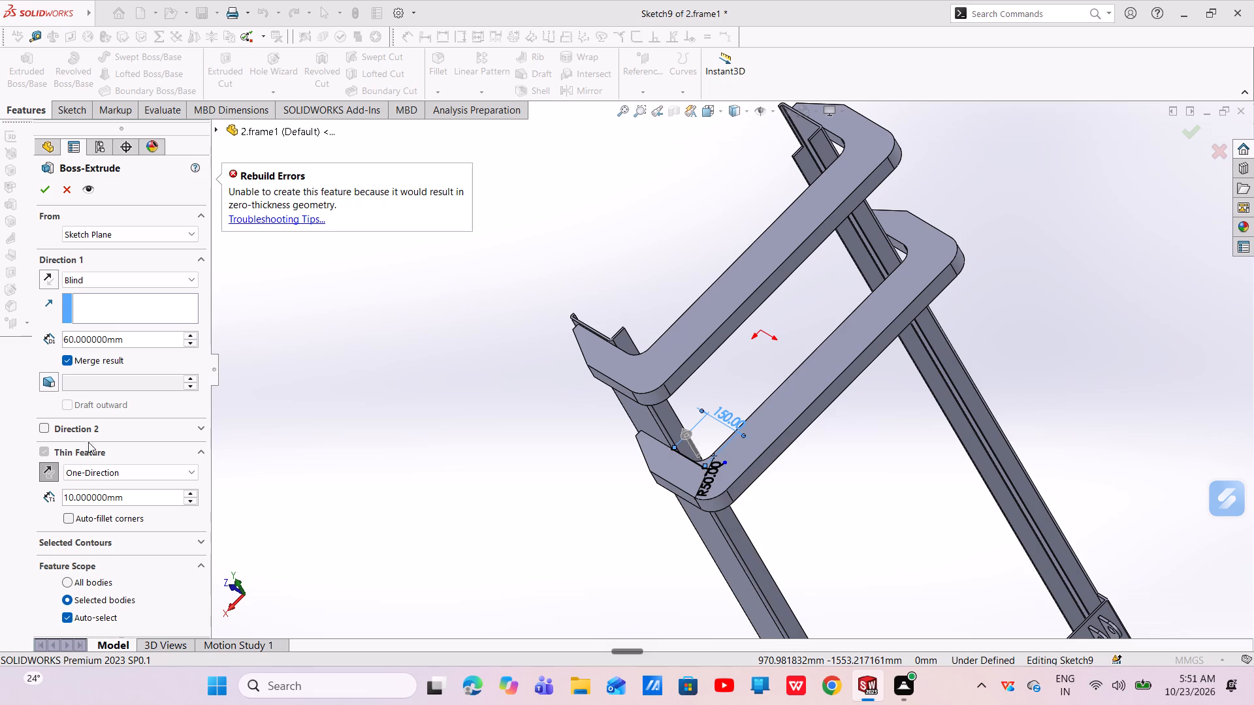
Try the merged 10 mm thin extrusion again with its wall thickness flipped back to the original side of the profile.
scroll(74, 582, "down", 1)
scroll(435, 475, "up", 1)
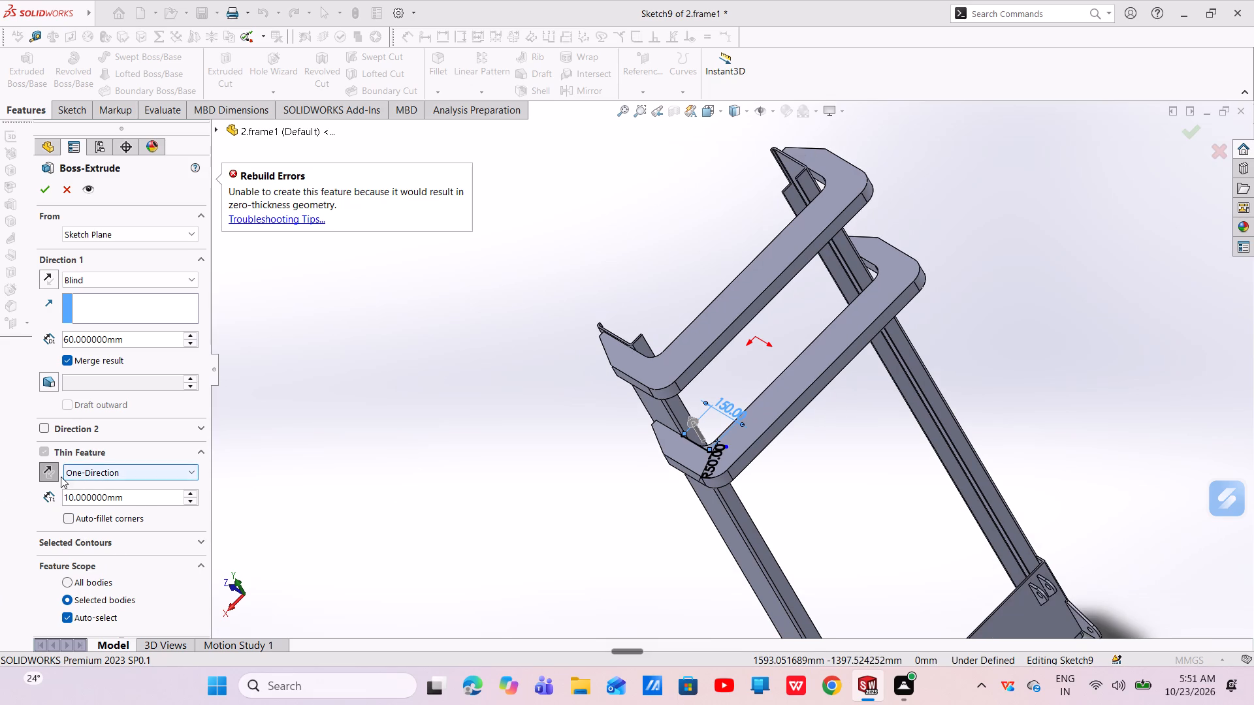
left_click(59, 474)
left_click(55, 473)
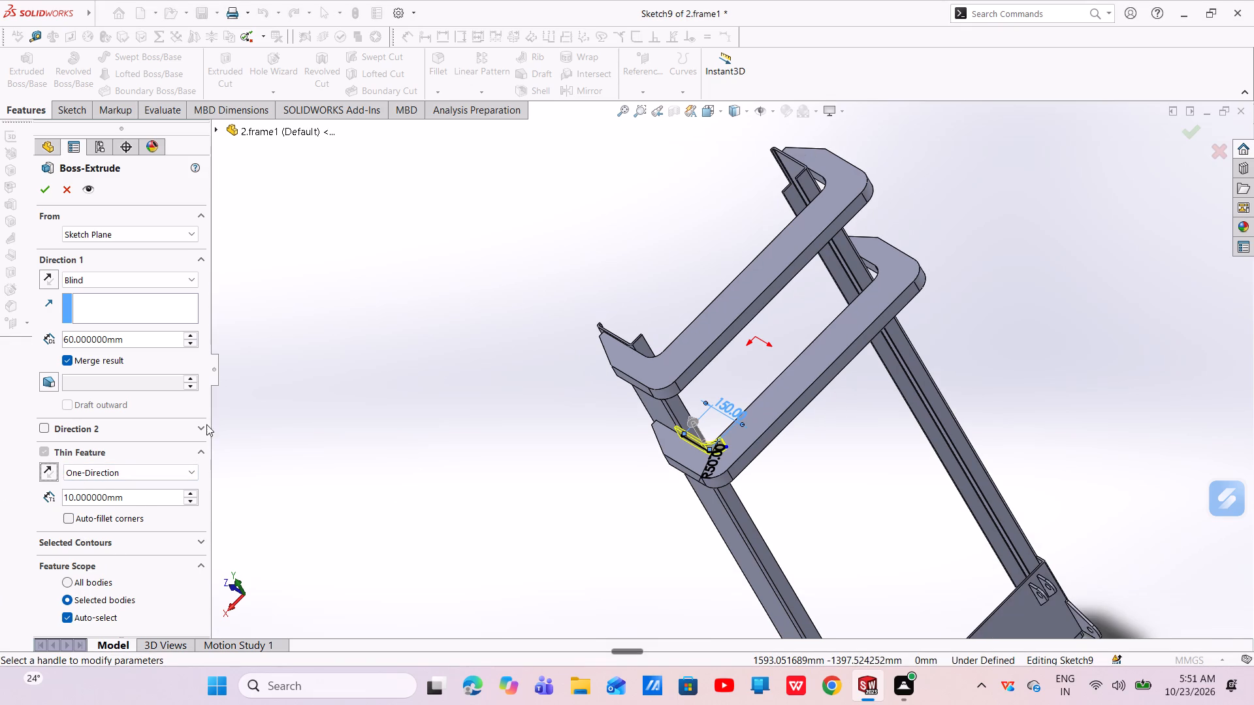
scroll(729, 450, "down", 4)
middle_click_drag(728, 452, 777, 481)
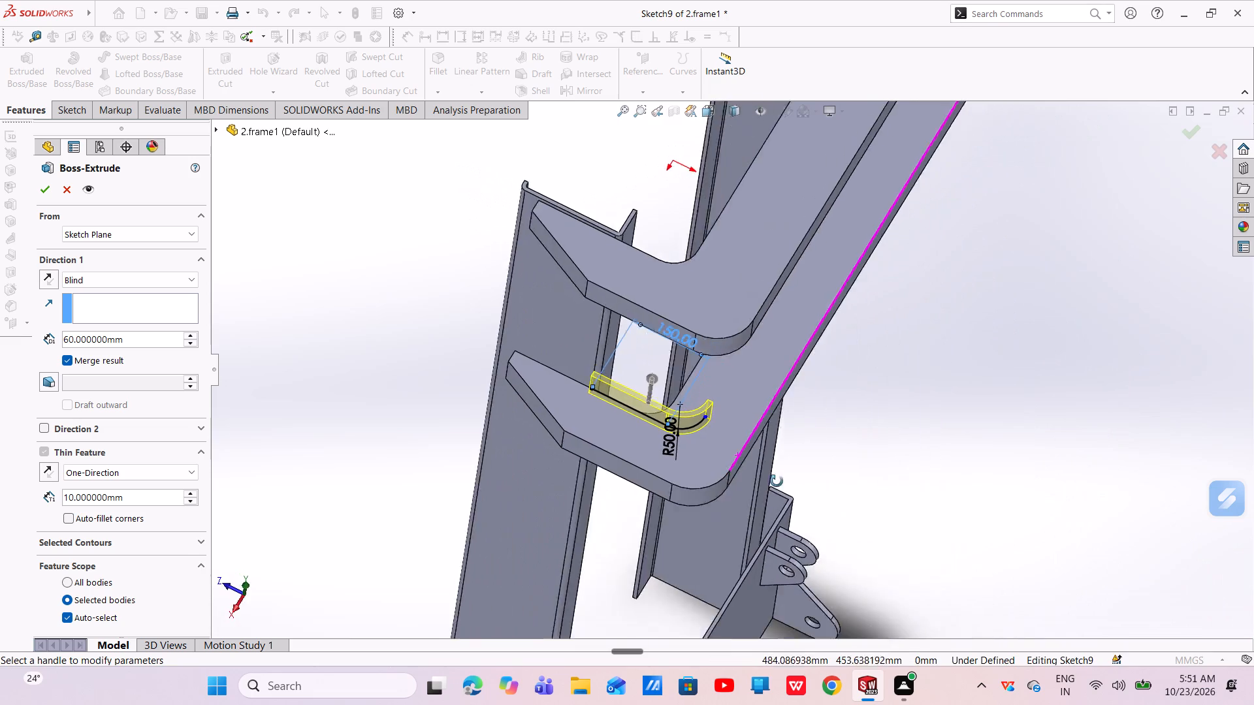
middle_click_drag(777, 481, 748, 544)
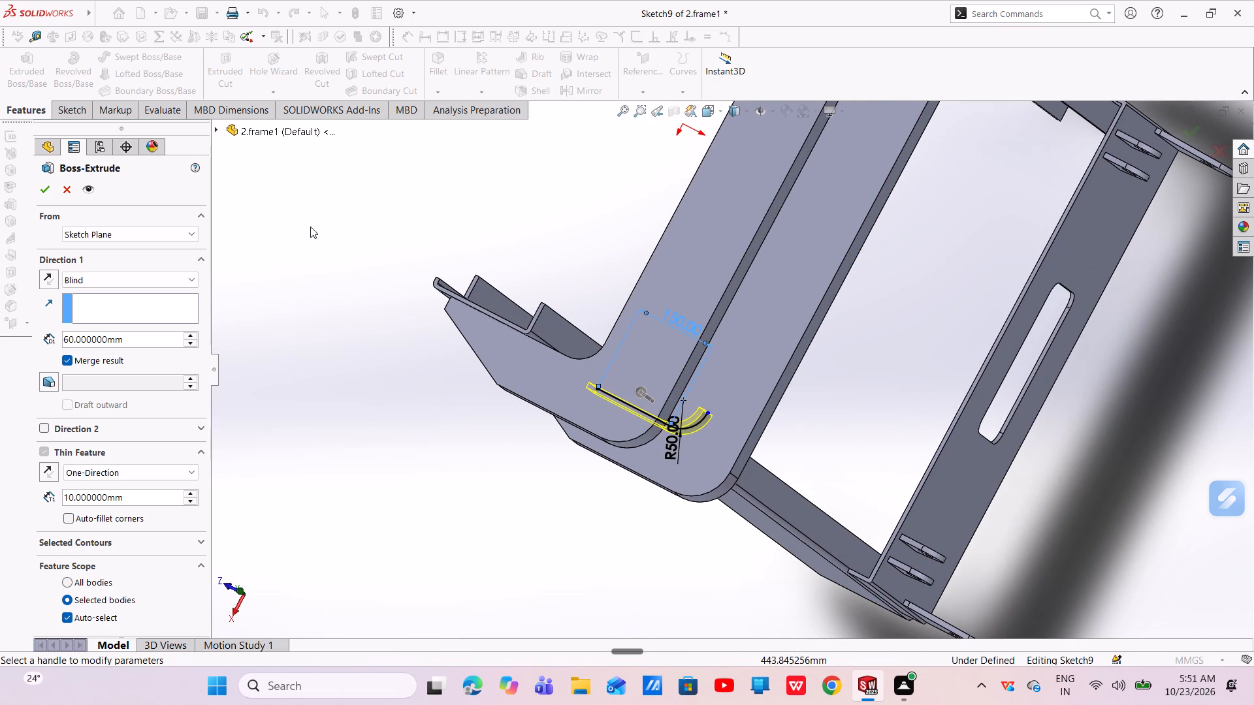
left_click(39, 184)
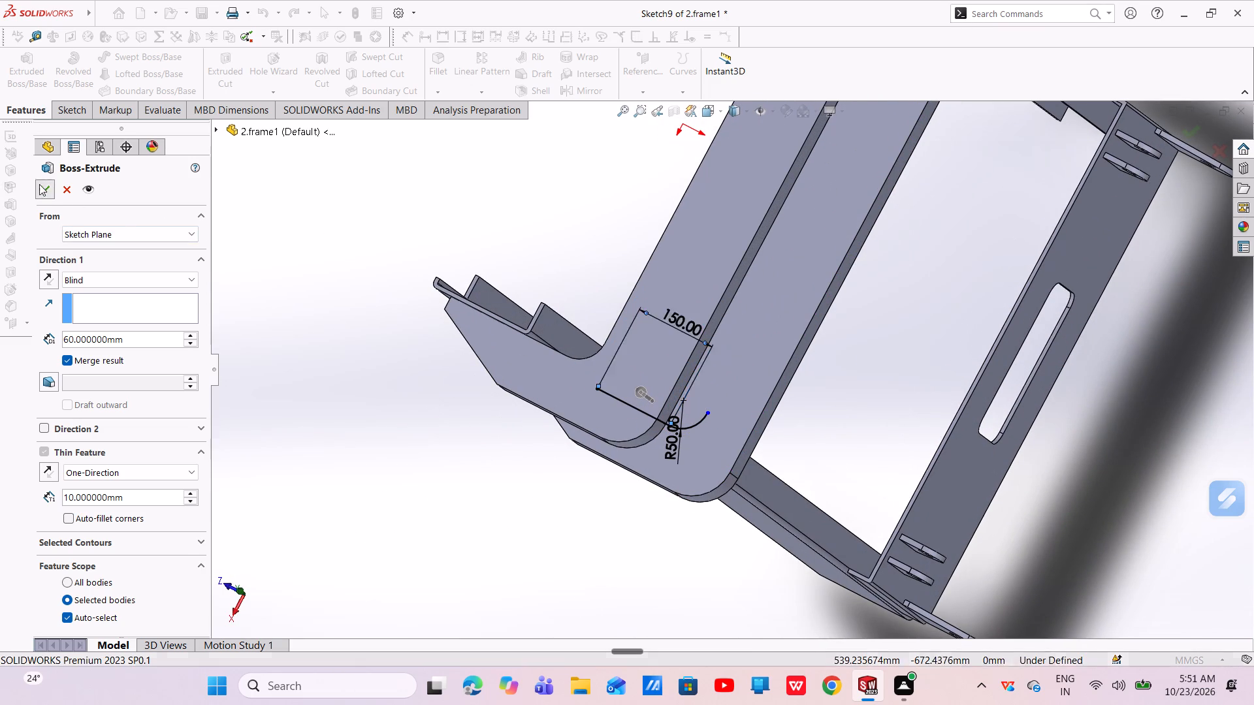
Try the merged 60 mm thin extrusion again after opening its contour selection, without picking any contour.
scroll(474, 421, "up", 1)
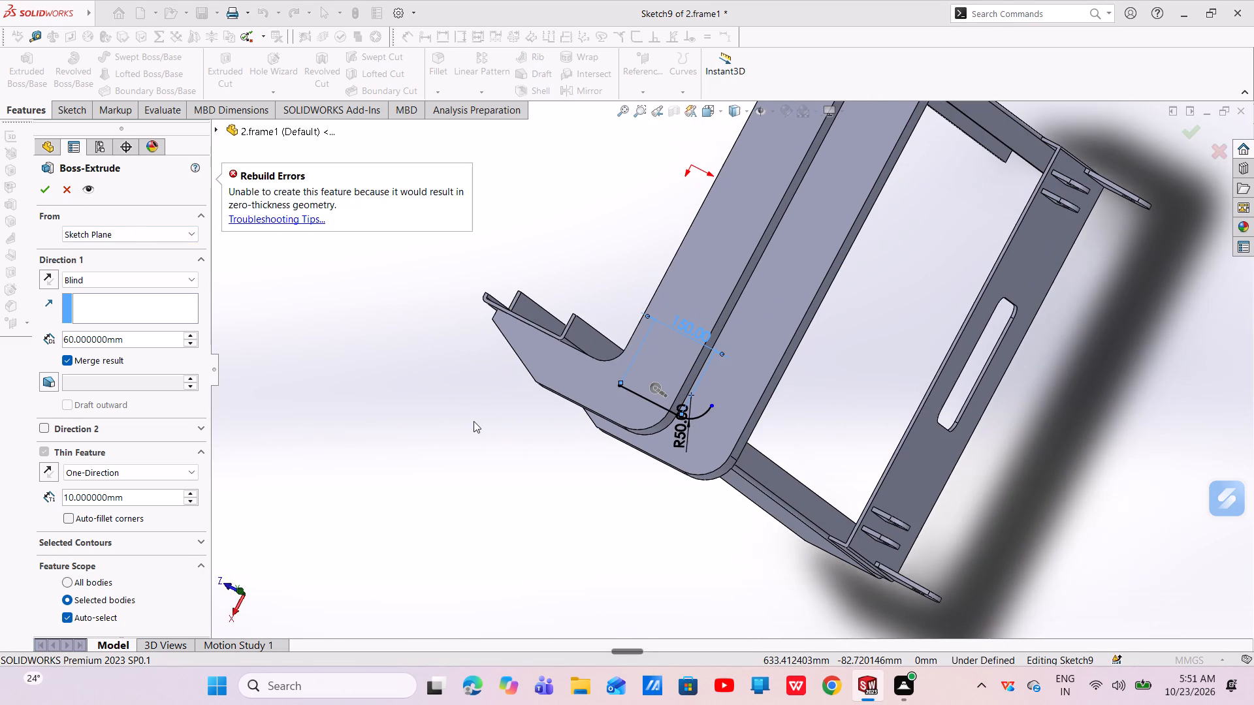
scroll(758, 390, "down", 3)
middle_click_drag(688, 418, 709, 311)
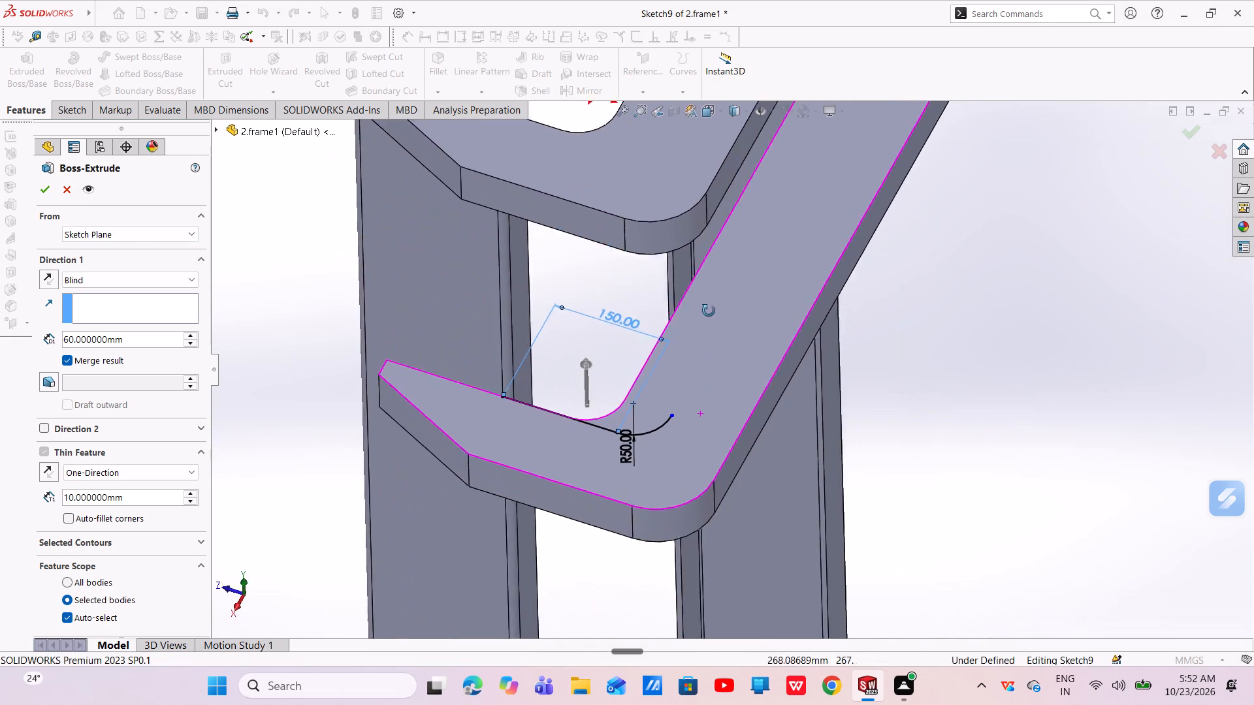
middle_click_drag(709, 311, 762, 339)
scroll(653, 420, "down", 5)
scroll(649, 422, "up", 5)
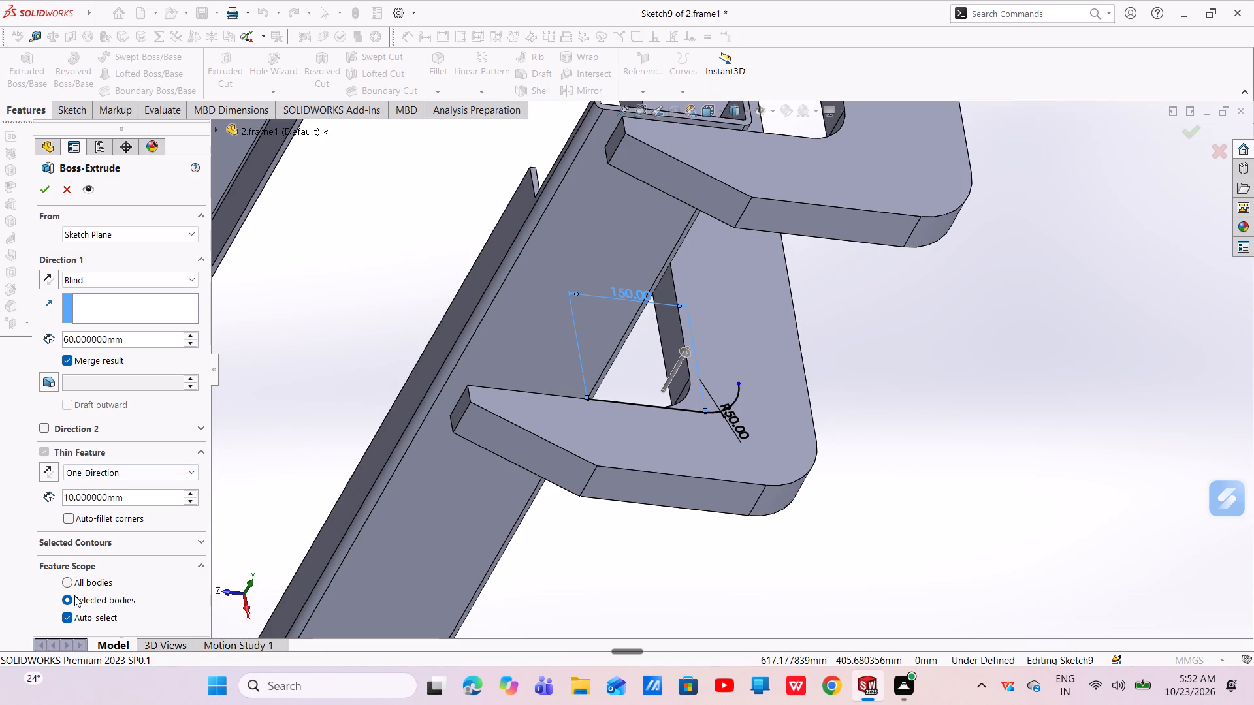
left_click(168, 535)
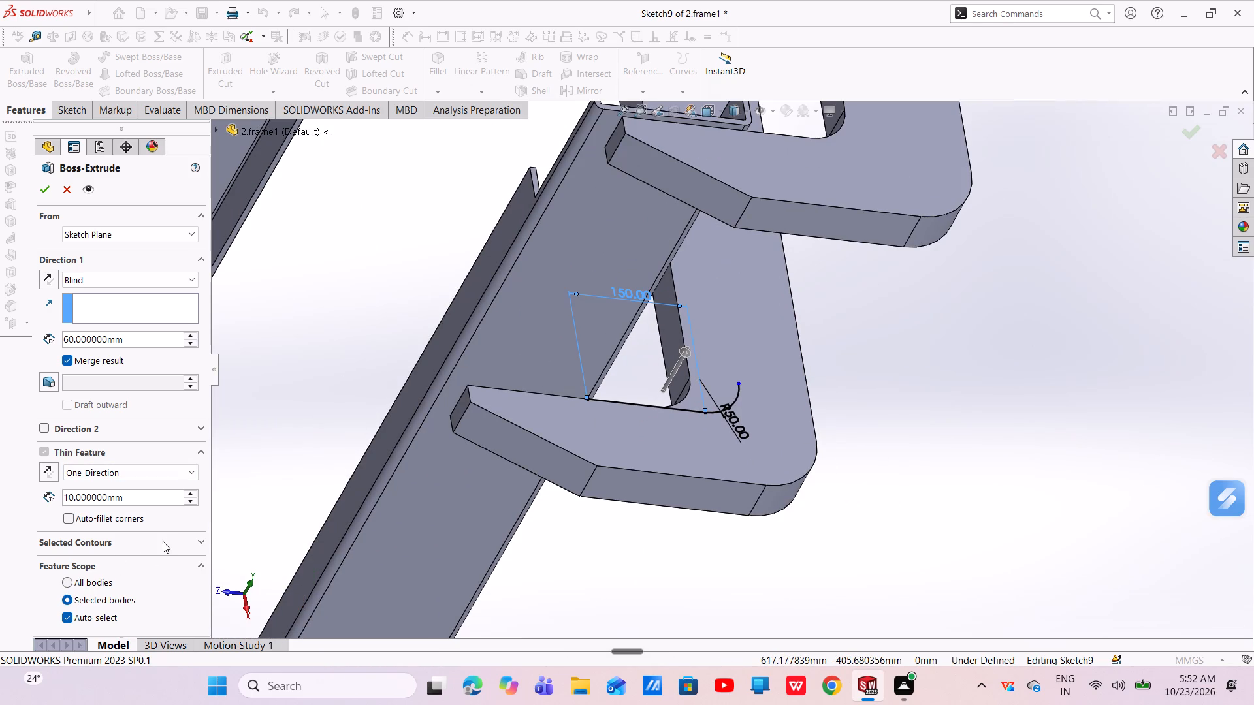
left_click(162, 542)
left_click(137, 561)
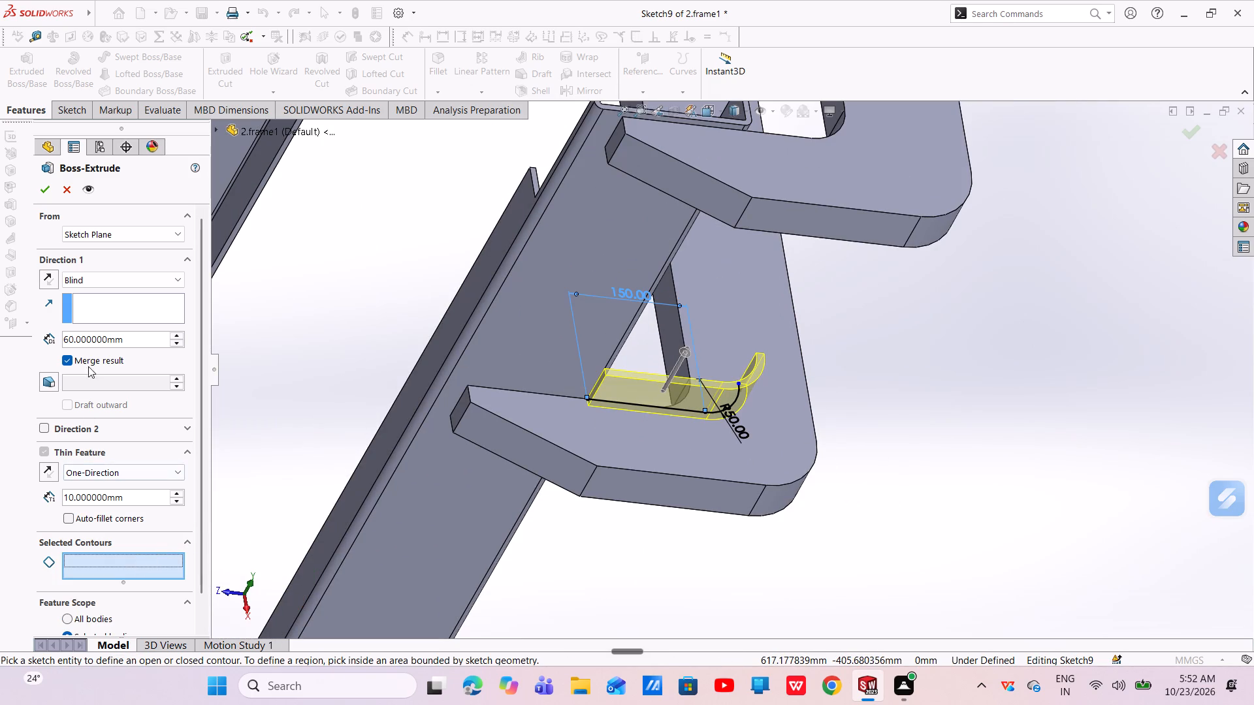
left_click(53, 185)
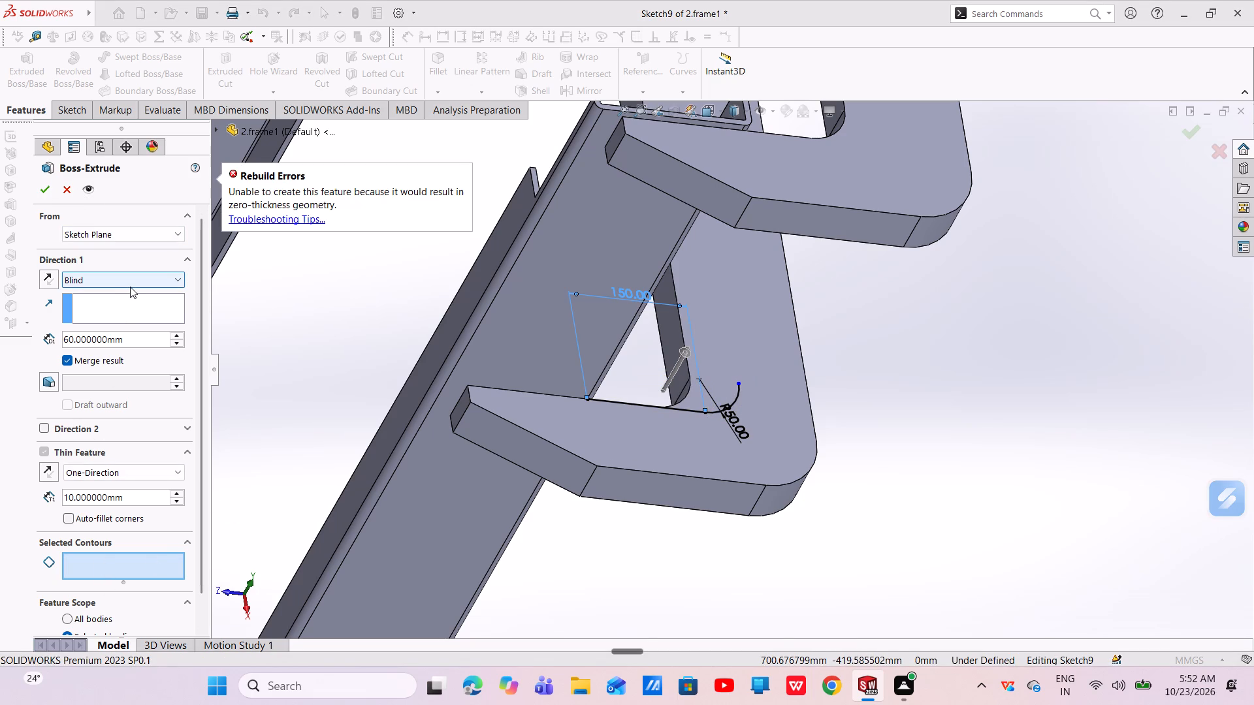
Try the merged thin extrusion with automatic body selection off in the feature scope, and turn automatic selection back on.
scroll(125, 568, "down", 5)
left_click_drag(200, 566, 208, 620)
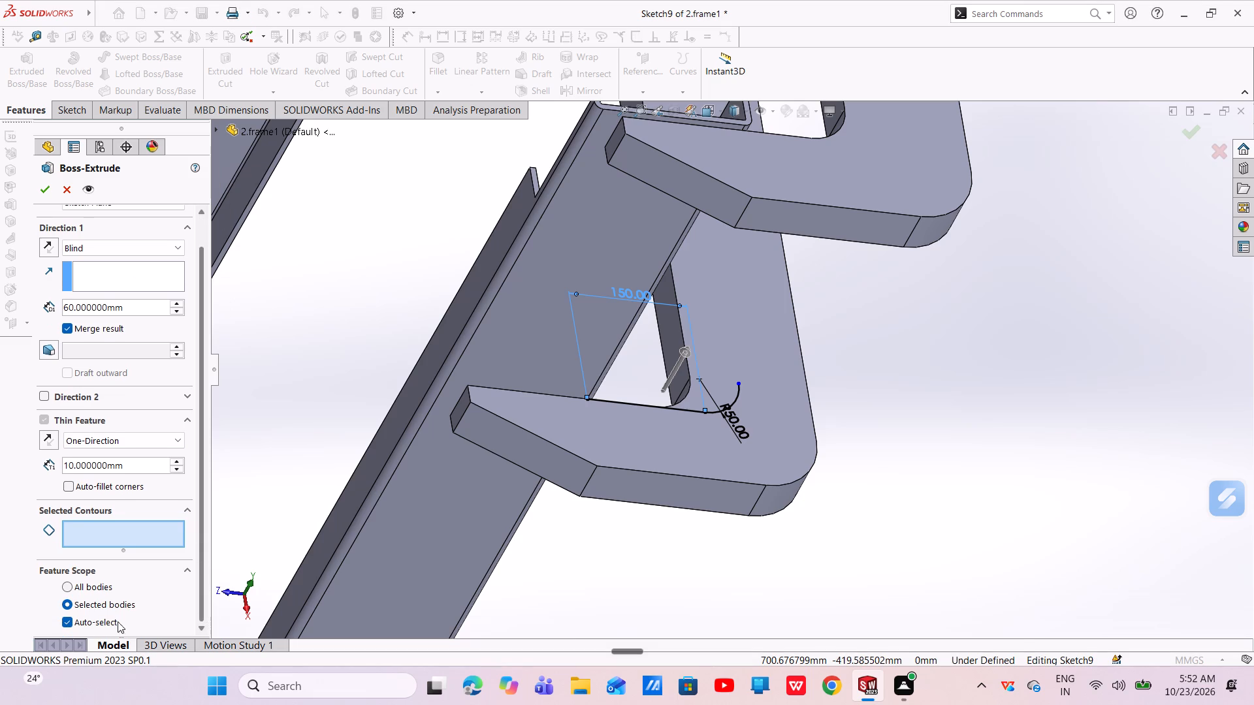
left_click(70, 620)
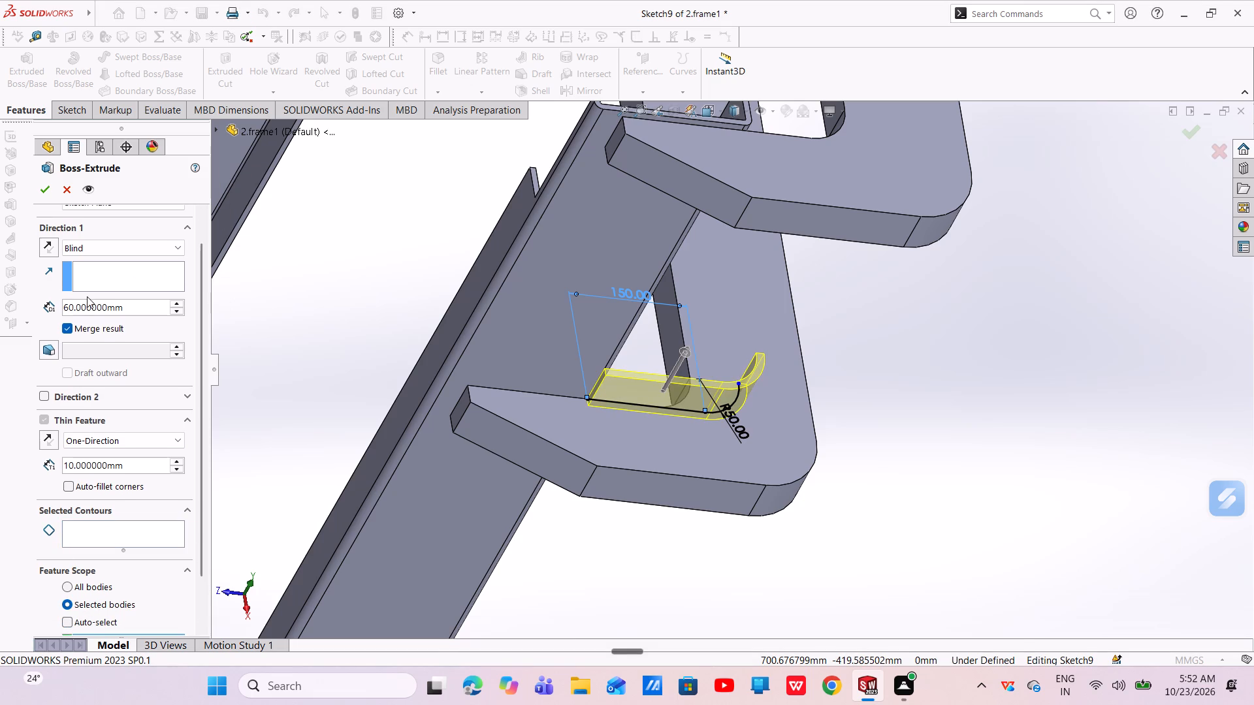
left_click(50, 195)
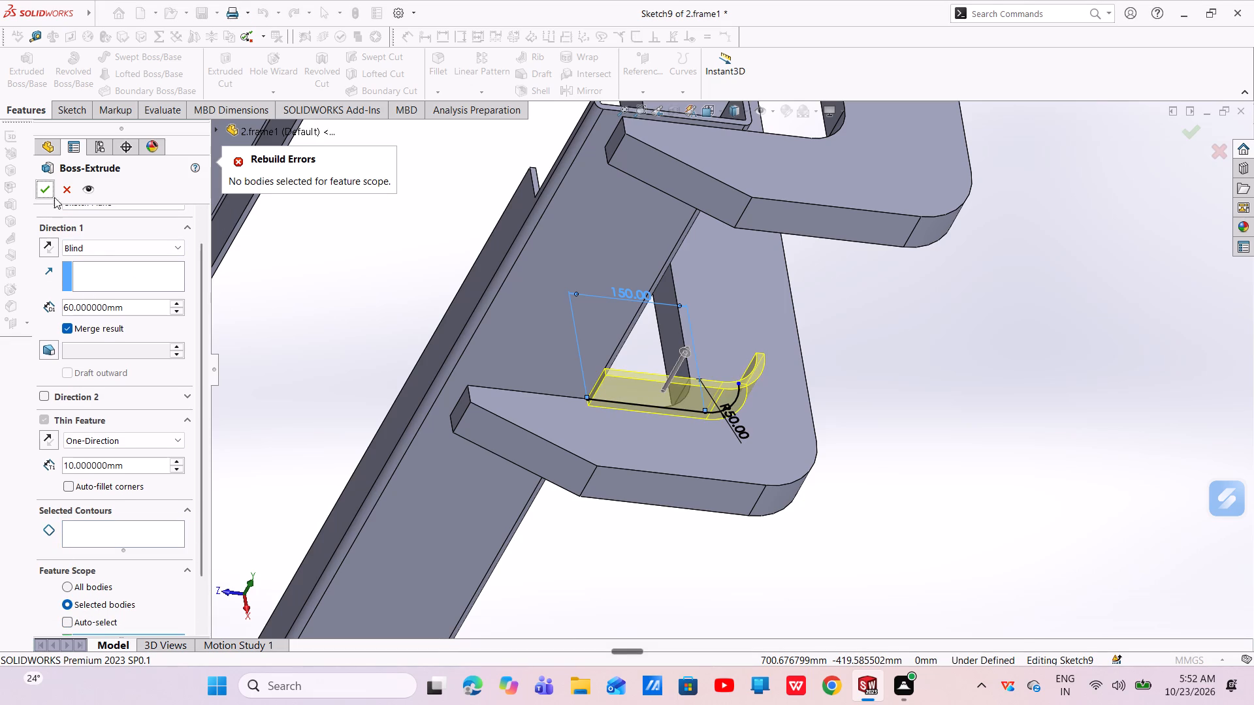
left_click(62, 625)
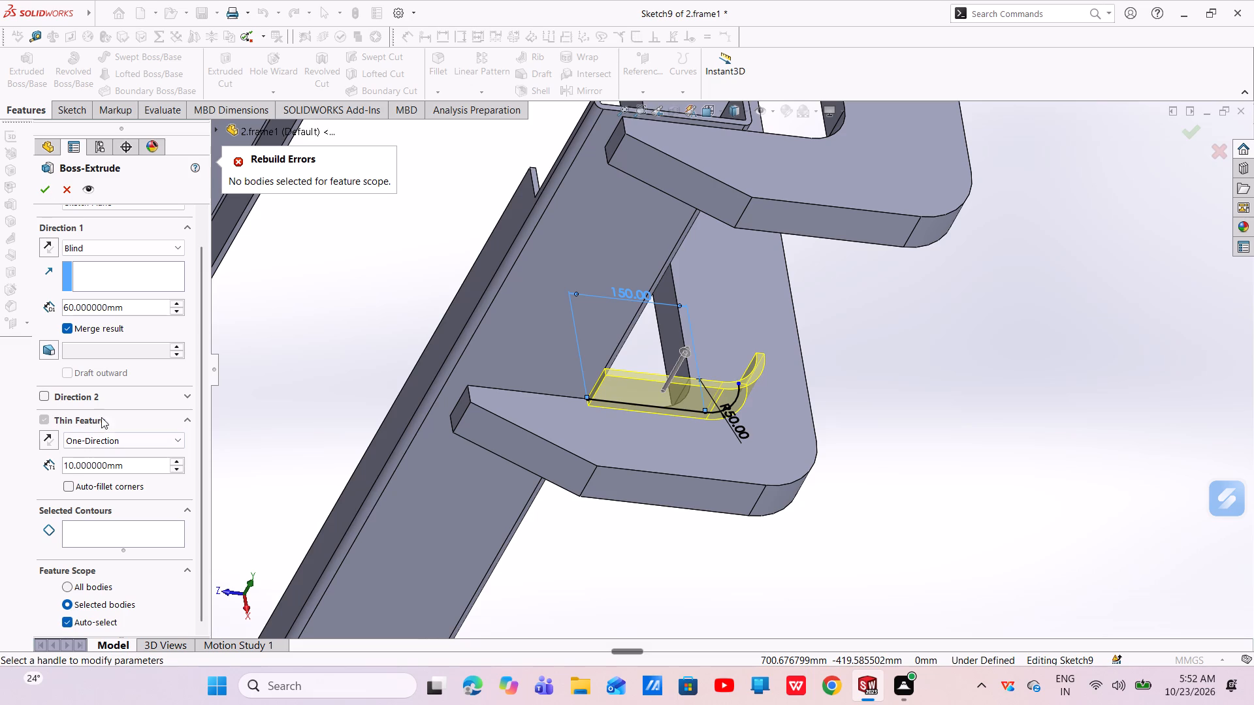
Extrude the line-and-arc profile blind 60 mm as an unmerged one-direction thin feature with 10 mm wall thickness.
left_click(108, 327)
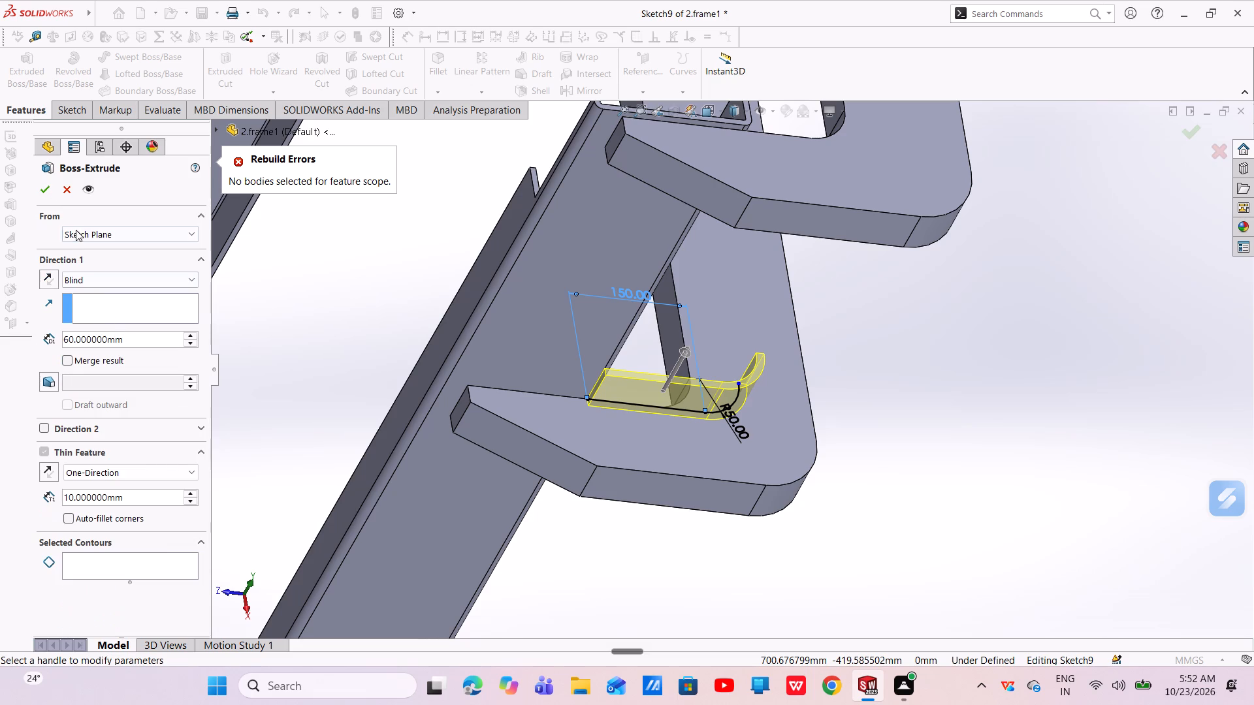
left_click(42, 193)
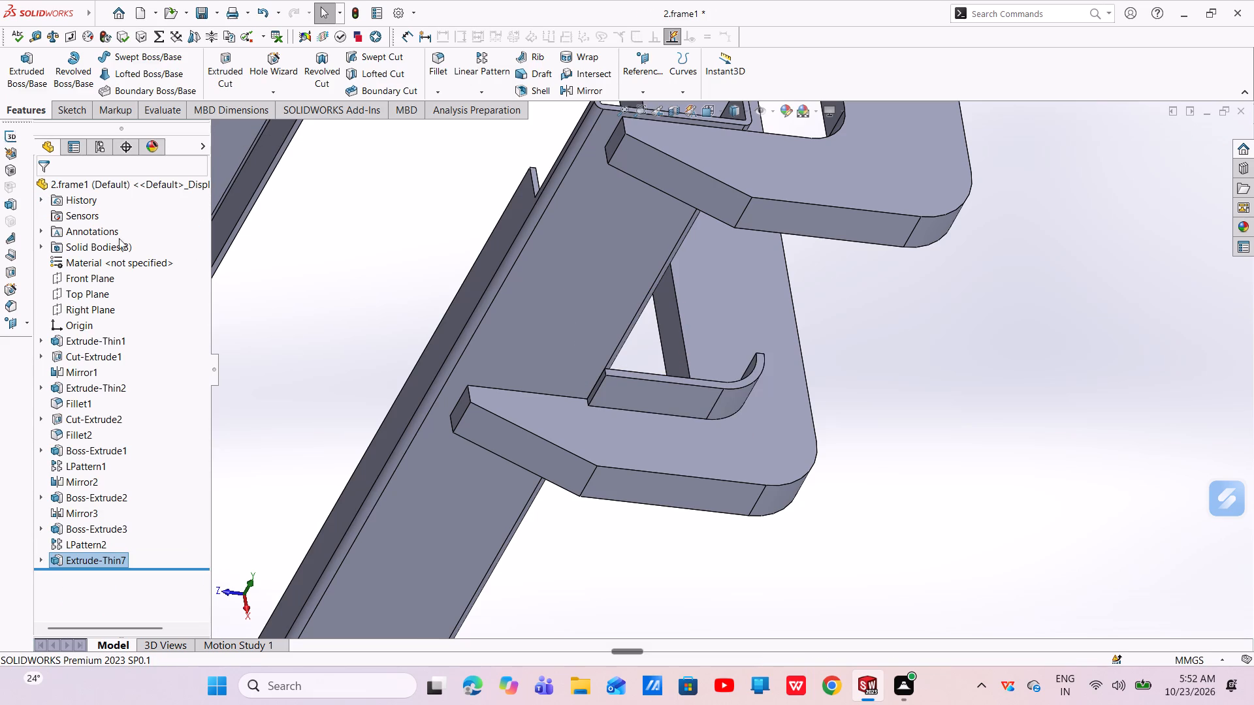
Edit the bracket's thin extrusion to reverse its 10 mm wall to the other side of the profile, keeping the extrusion direction.
scroll(643, 373, "down", 5)
middle_click_drag(644, 387, 605, 381)
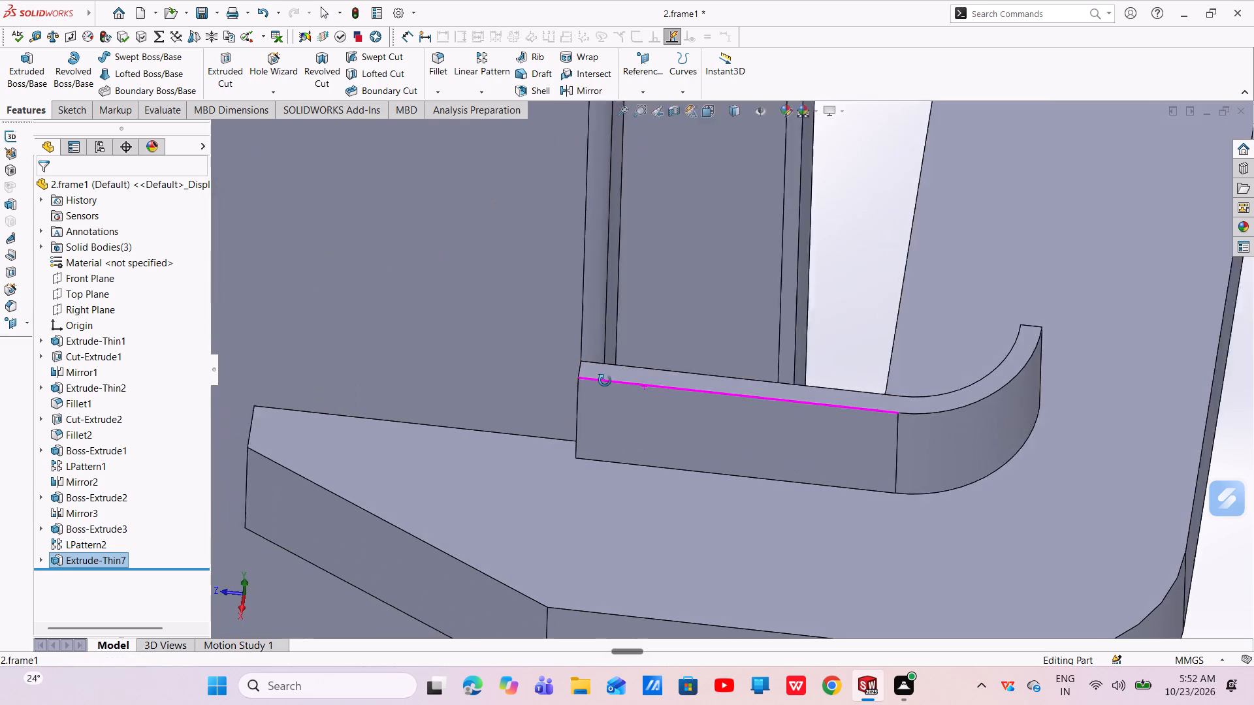
middle_click_drag(605, 381, 562, 385)
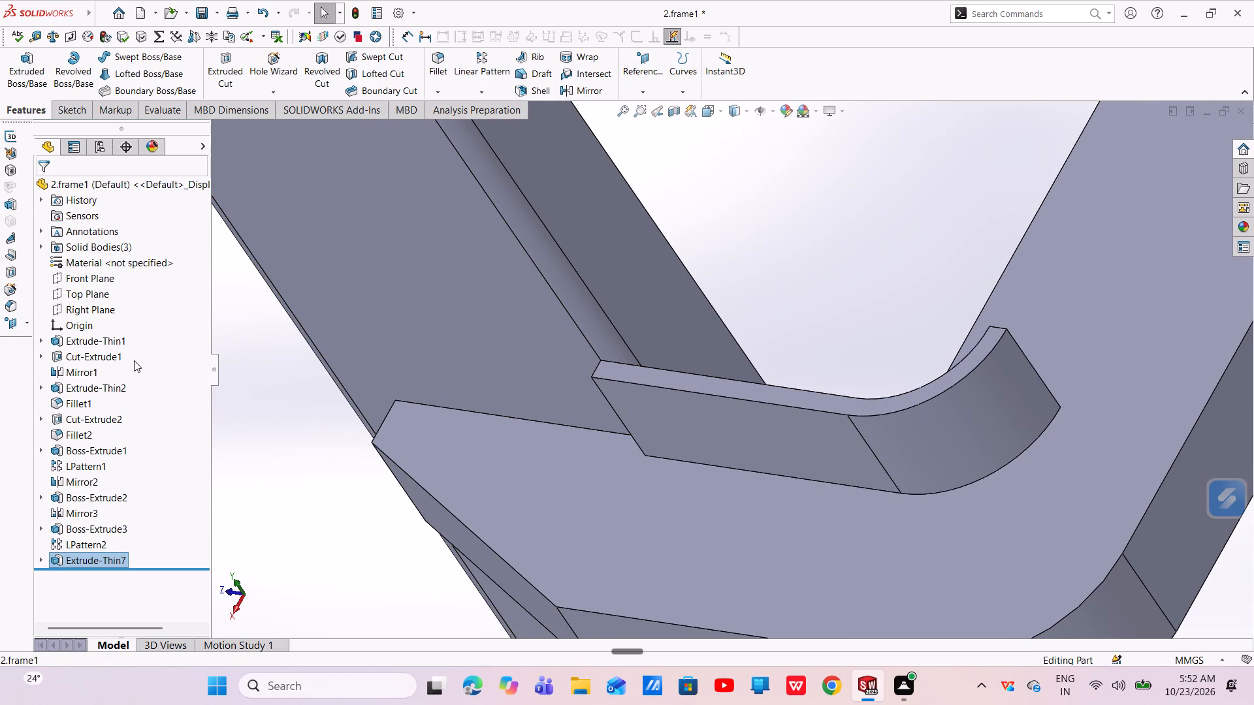
left_click(99, 563)
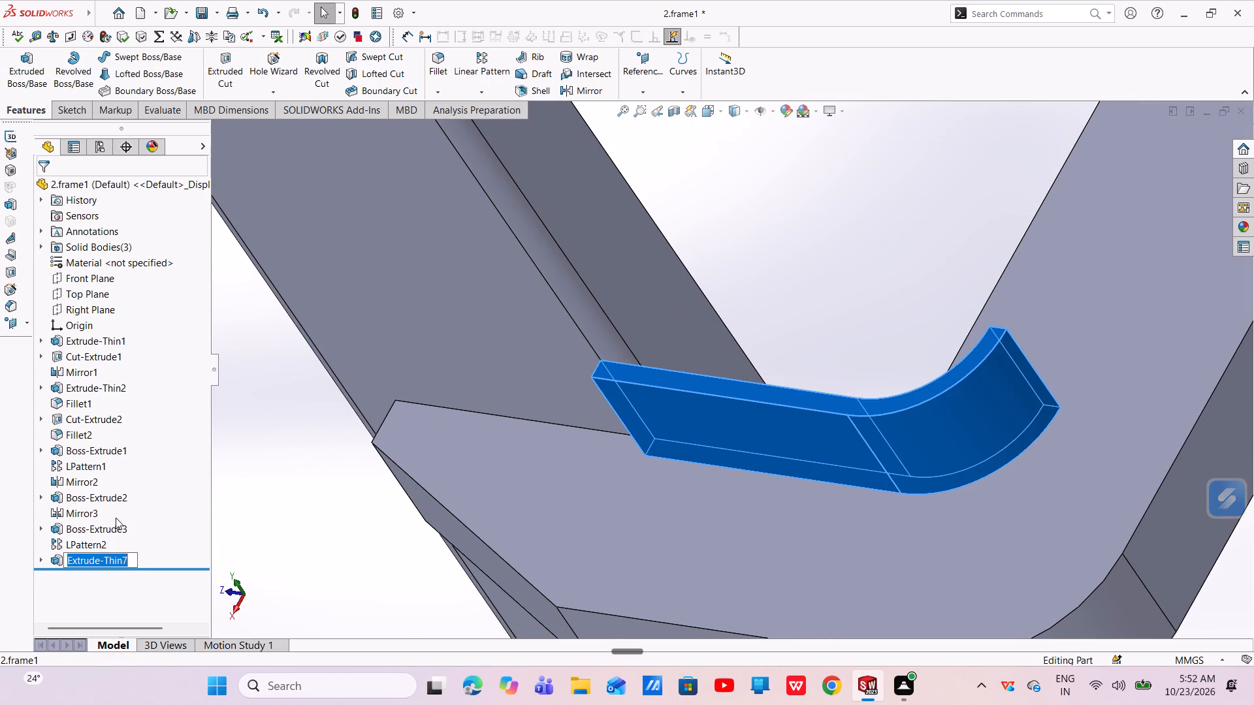
left_click(152, 551)
left_click(167, 511)
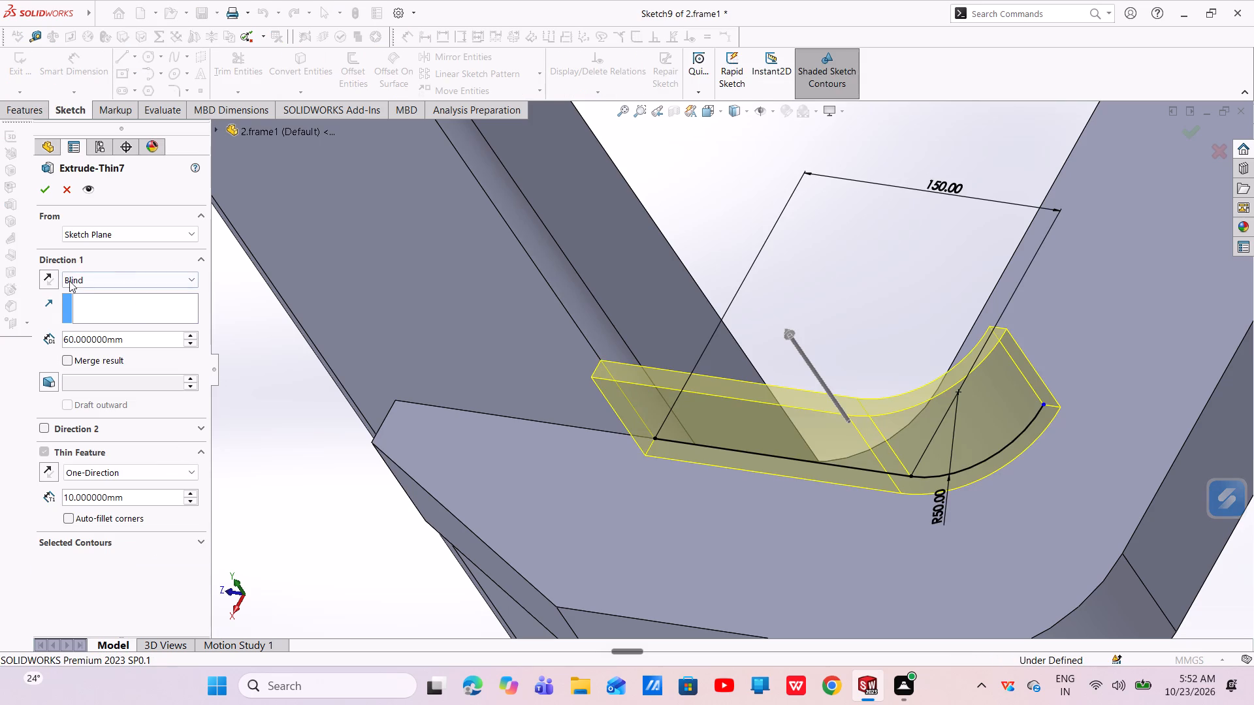
left_click(53, 283)
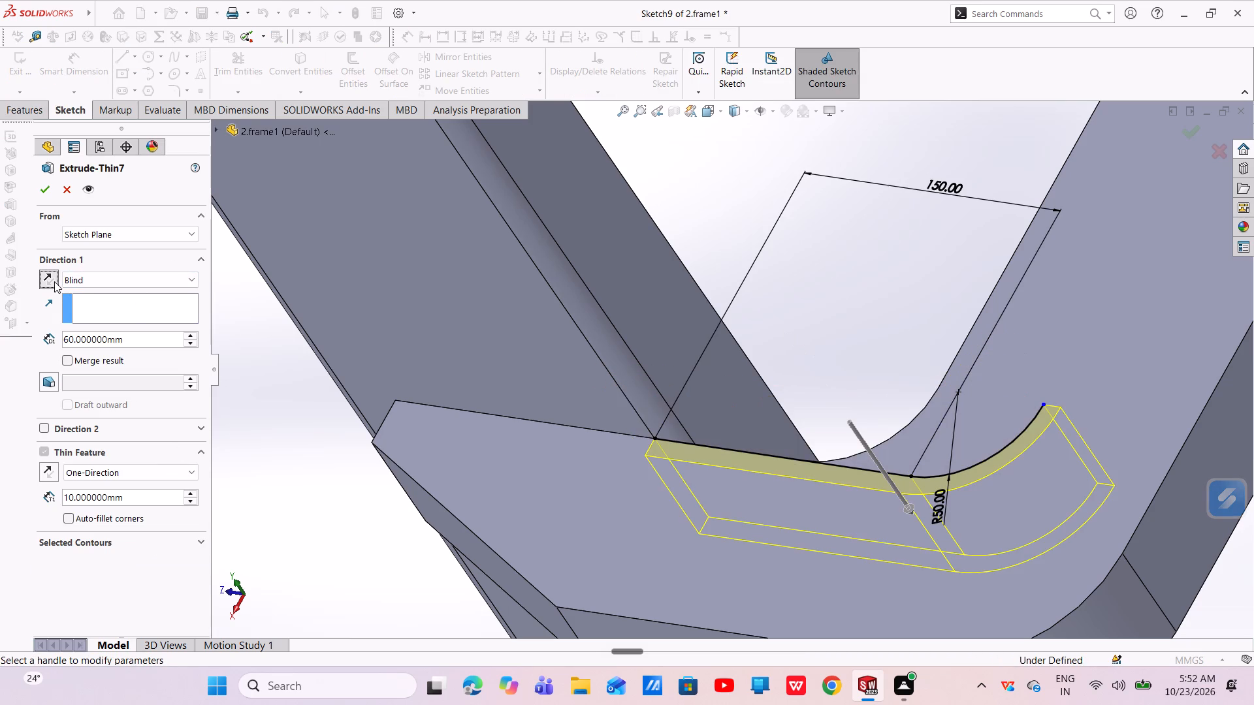
left_click(56, 280)
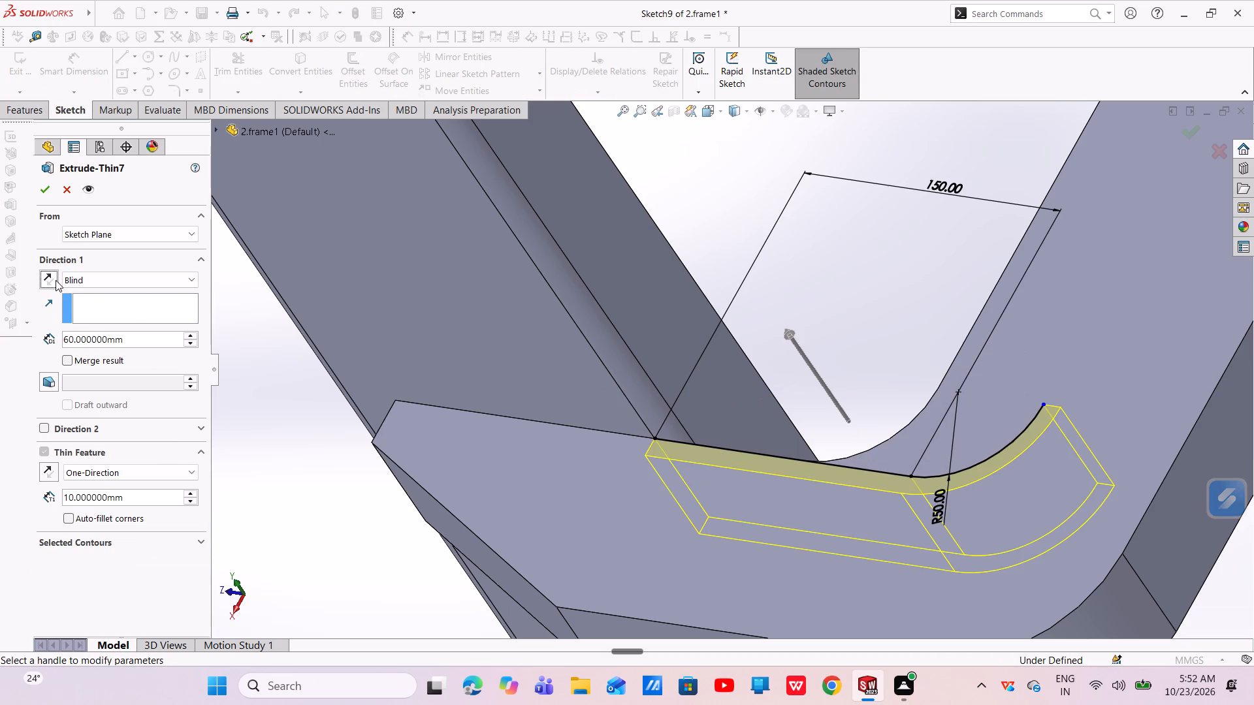
left_click(48, 479)
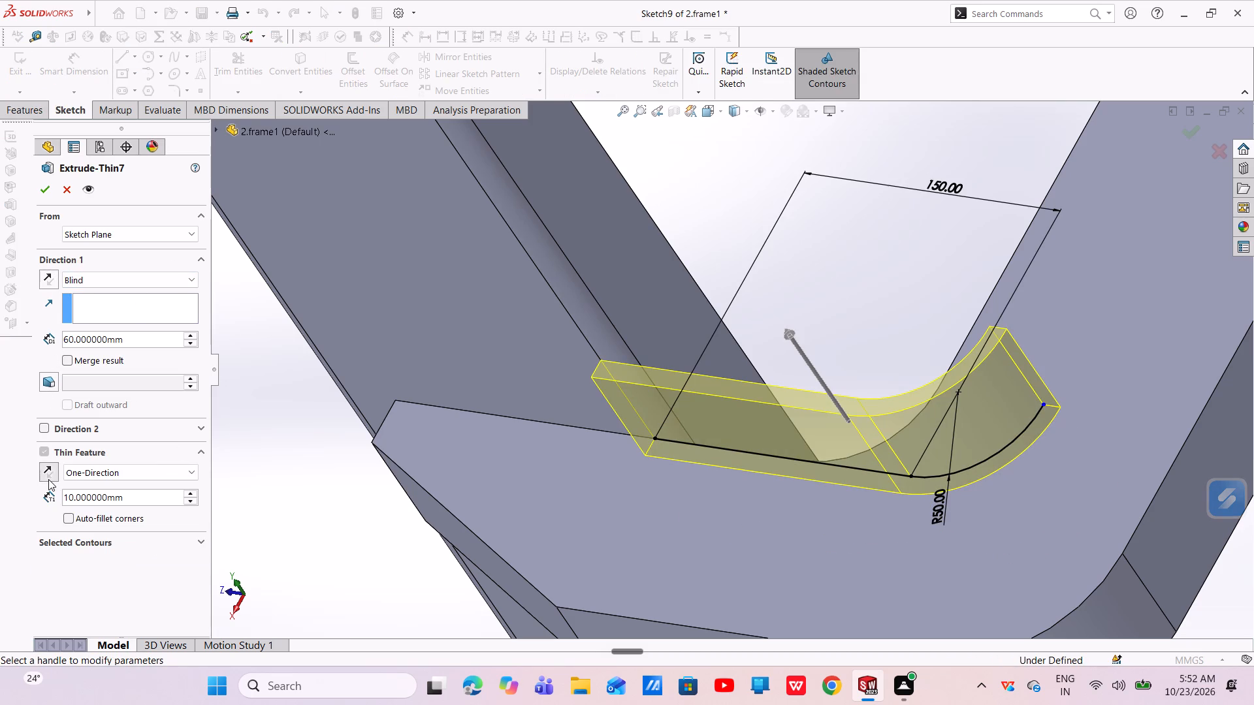
left_click(48, 193)
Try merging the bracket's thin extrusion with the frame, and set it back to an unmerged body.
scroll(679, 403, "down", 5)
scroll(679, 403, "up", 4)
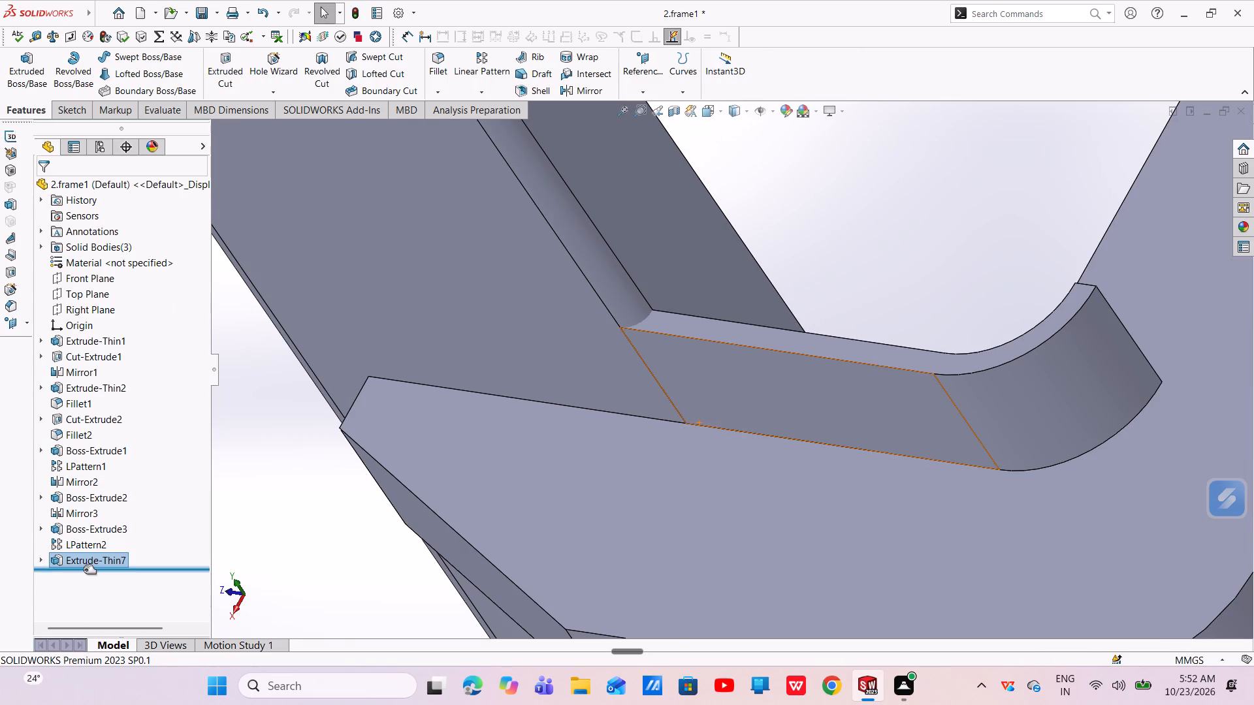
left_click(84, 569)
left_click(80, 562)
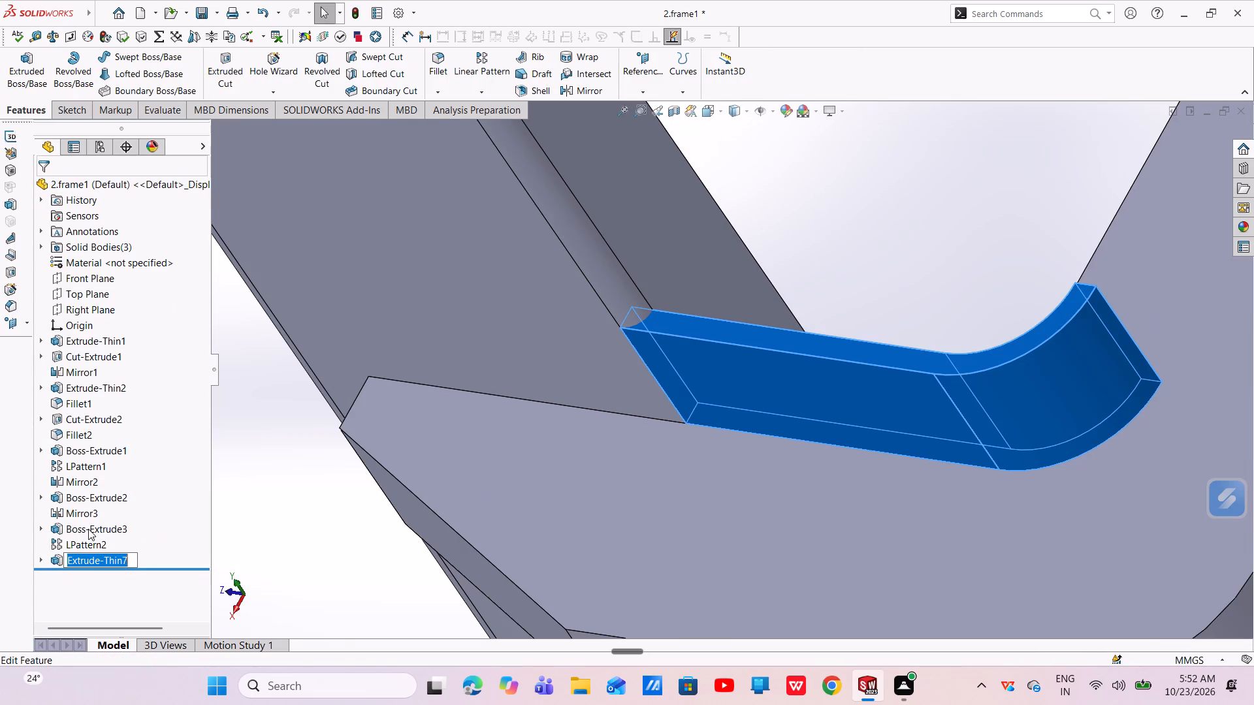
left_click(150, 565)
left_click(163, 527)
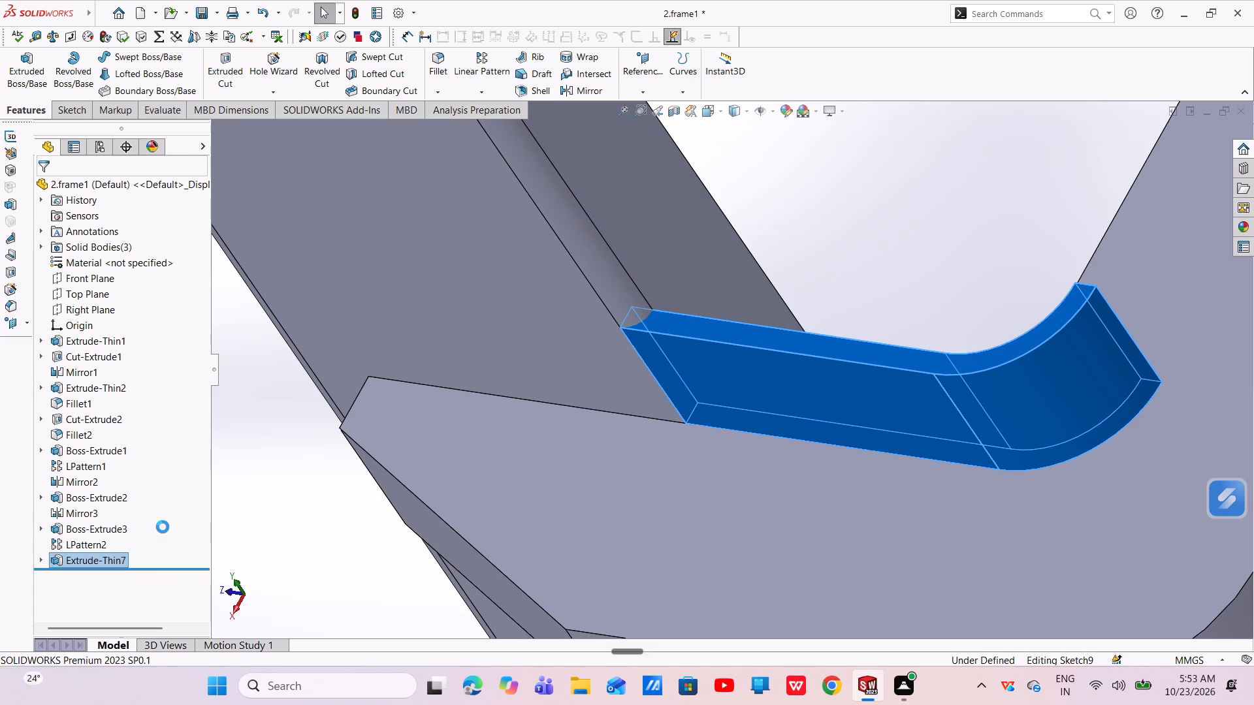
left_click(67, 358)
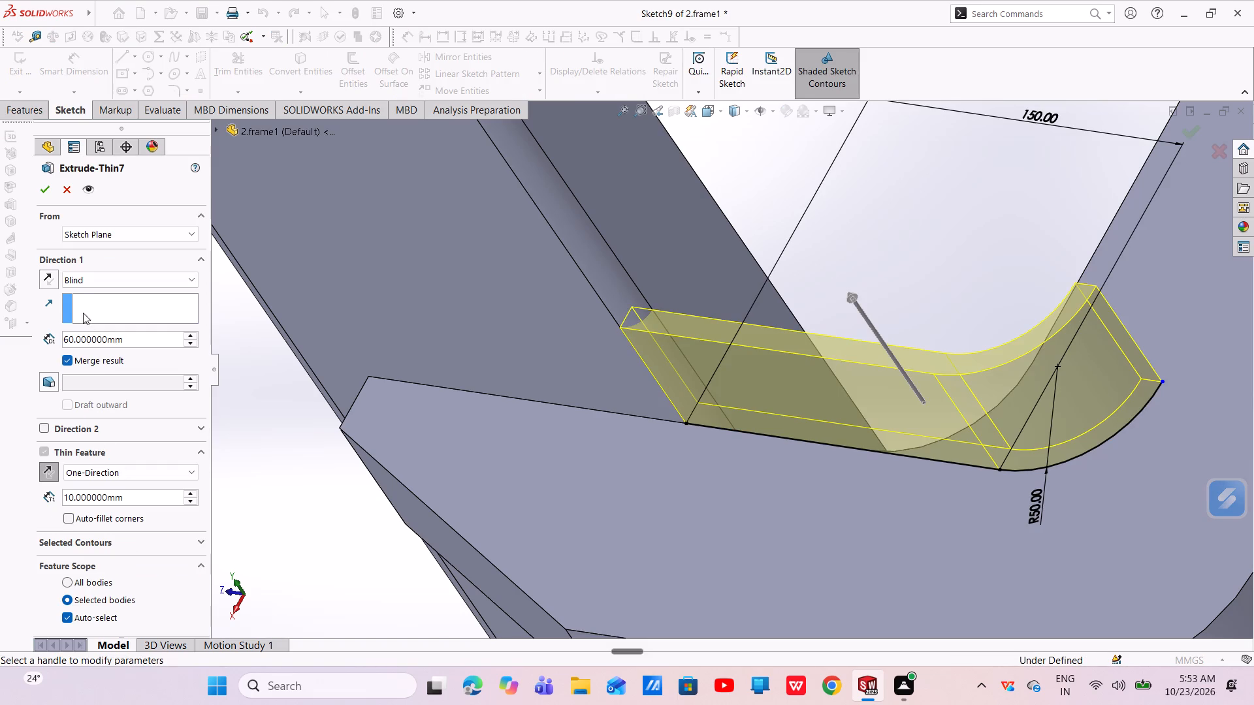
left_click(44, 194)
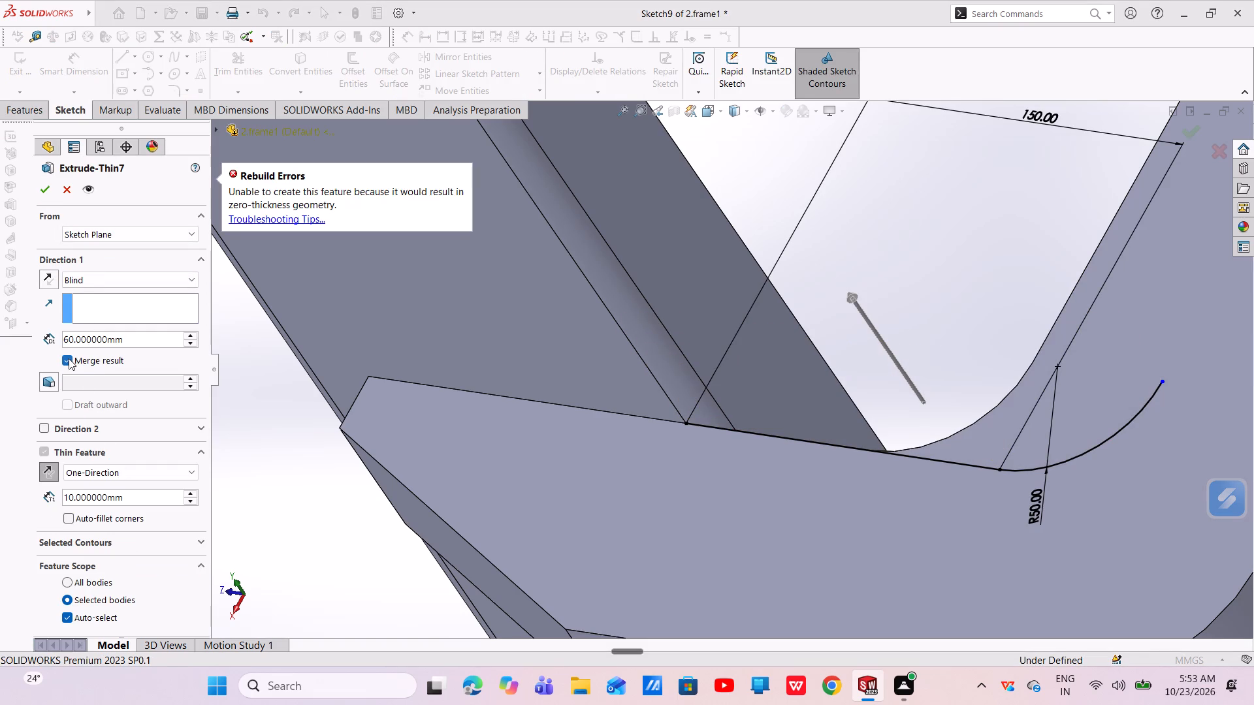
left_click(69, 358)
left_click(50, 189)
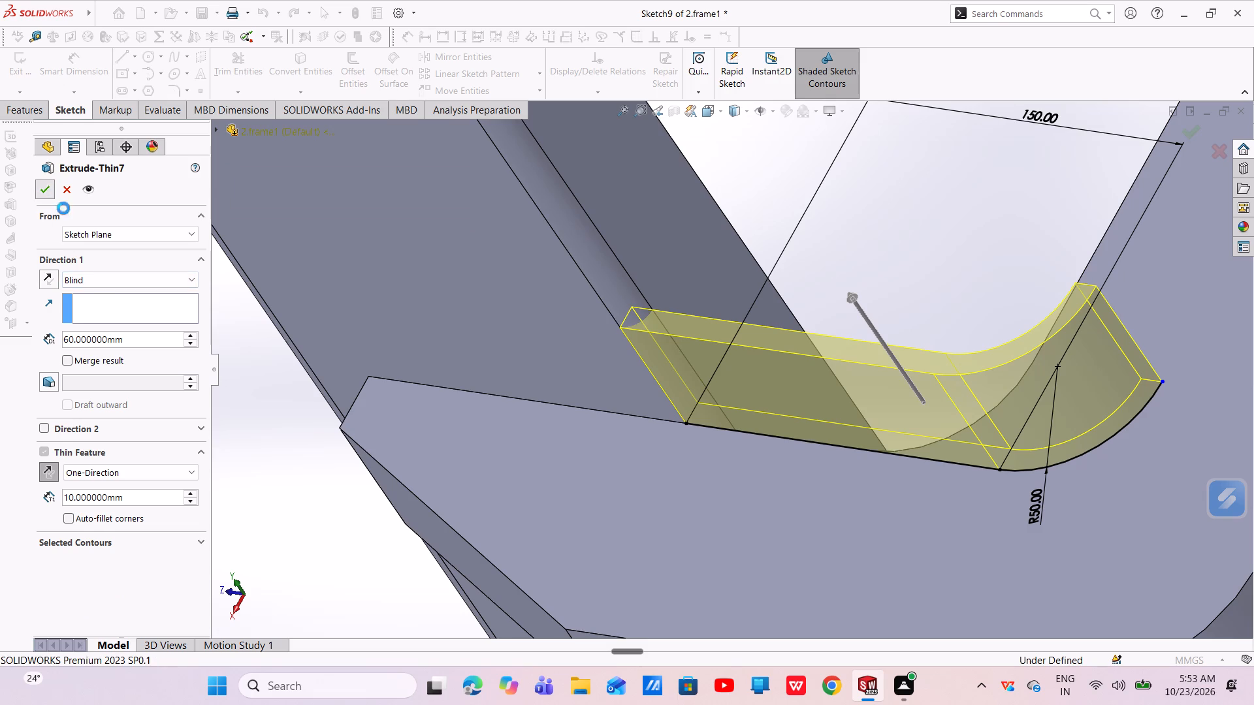
Examine how the bracket sits against the channel and crosspiece from several angles.
scroll(685, 372, "down", 5)
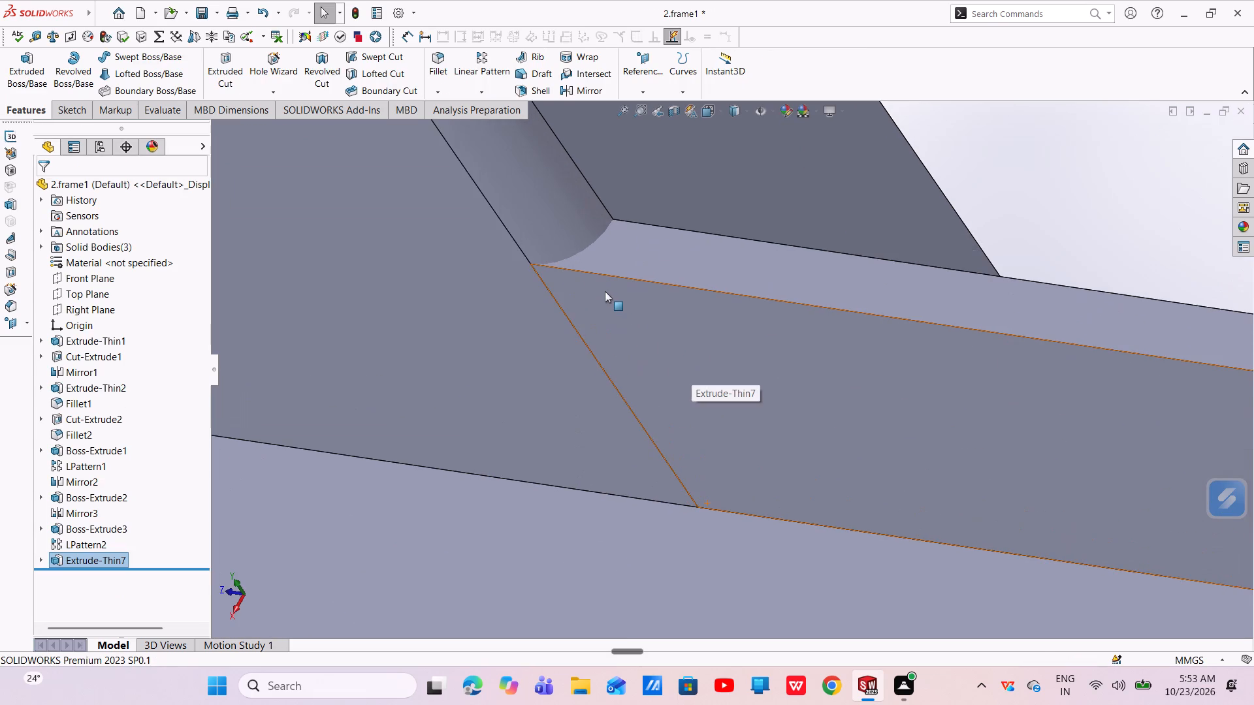
middle_click_drag(605, 291, 524, 372)
scroll(553, 384, "up", 3)
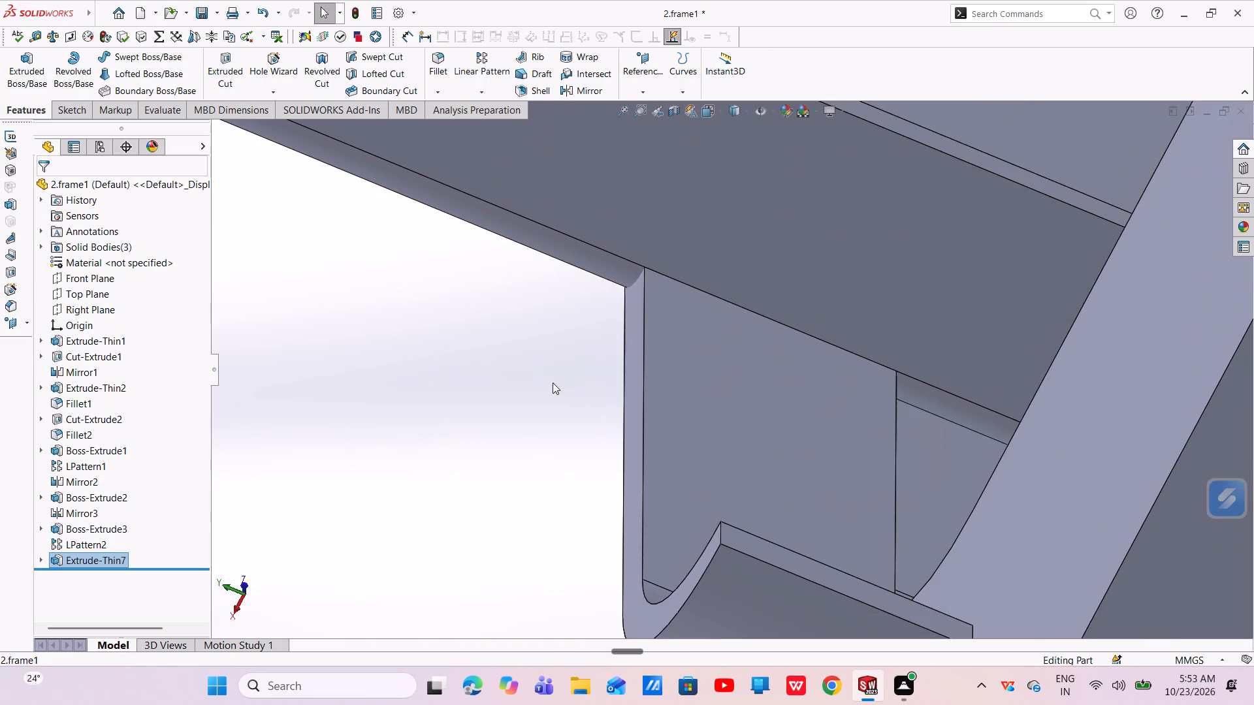
scroll(613, 415, "up", 2)
middle_click_drag(728, 482, 681, 409)
scroll(711, 435, "up", 2)
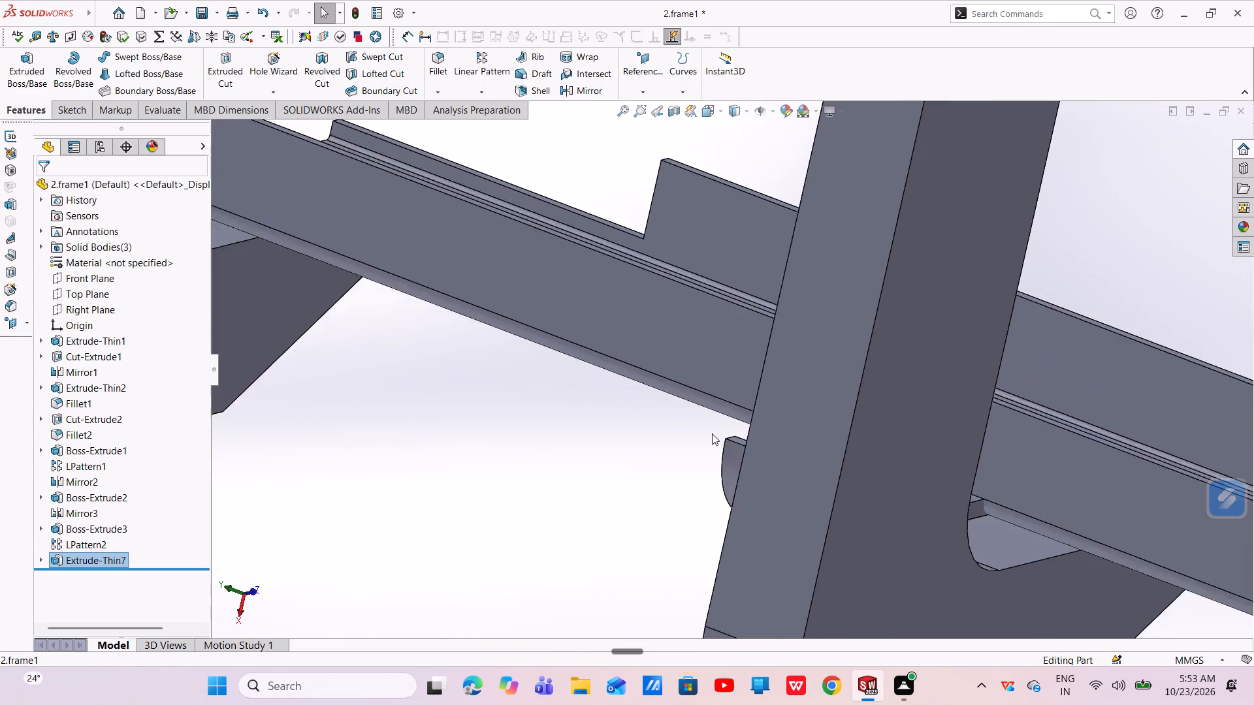
Edit the bracket's thin extrusion to end Up To Next at the neighbouring crosspiece, reversing its 10 mm wall to the profile's other side.
scroll(712, 433, "up", 5)
middle_click_drag(696, 440, 850, 417)
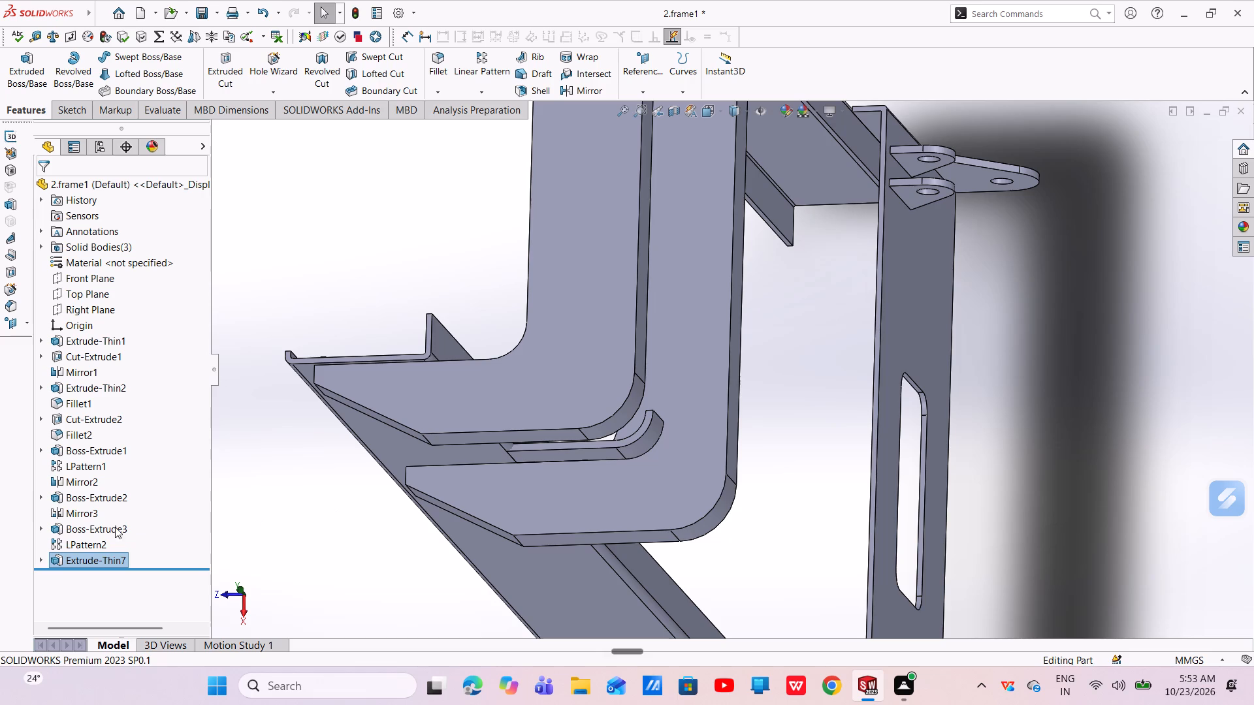
left_click(95, 565)
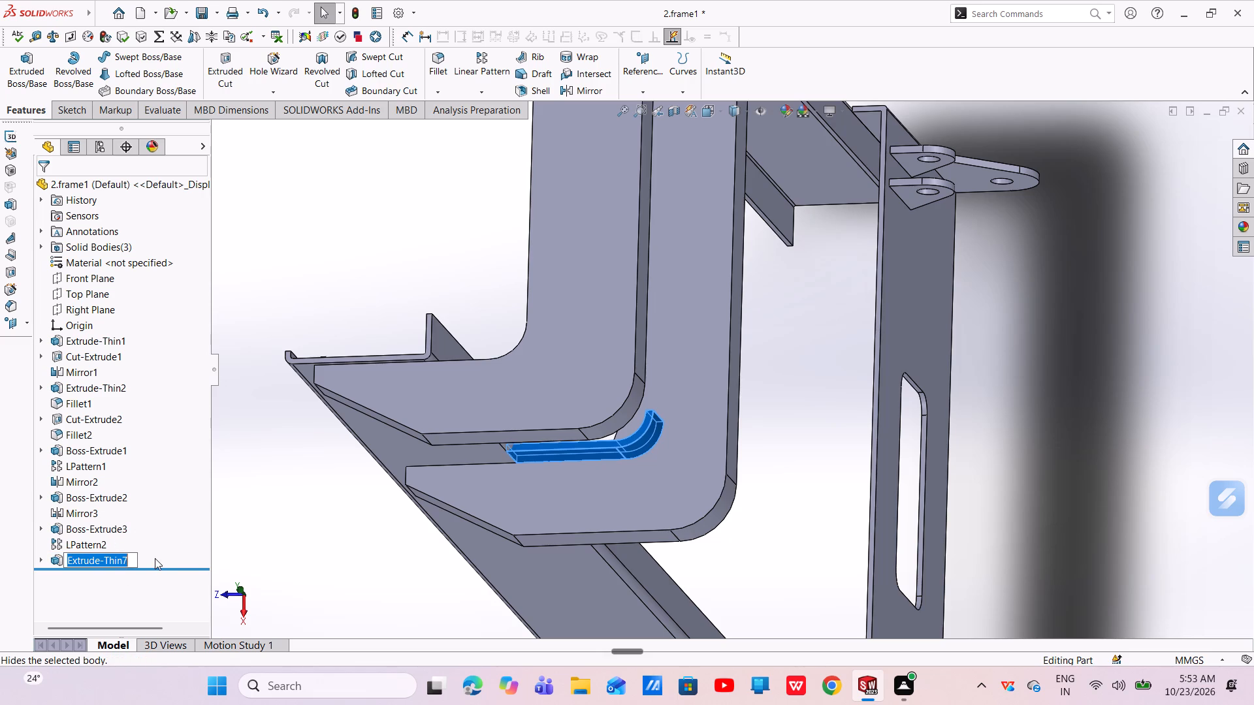
left_click(150, 559)
left_click(163, 521)
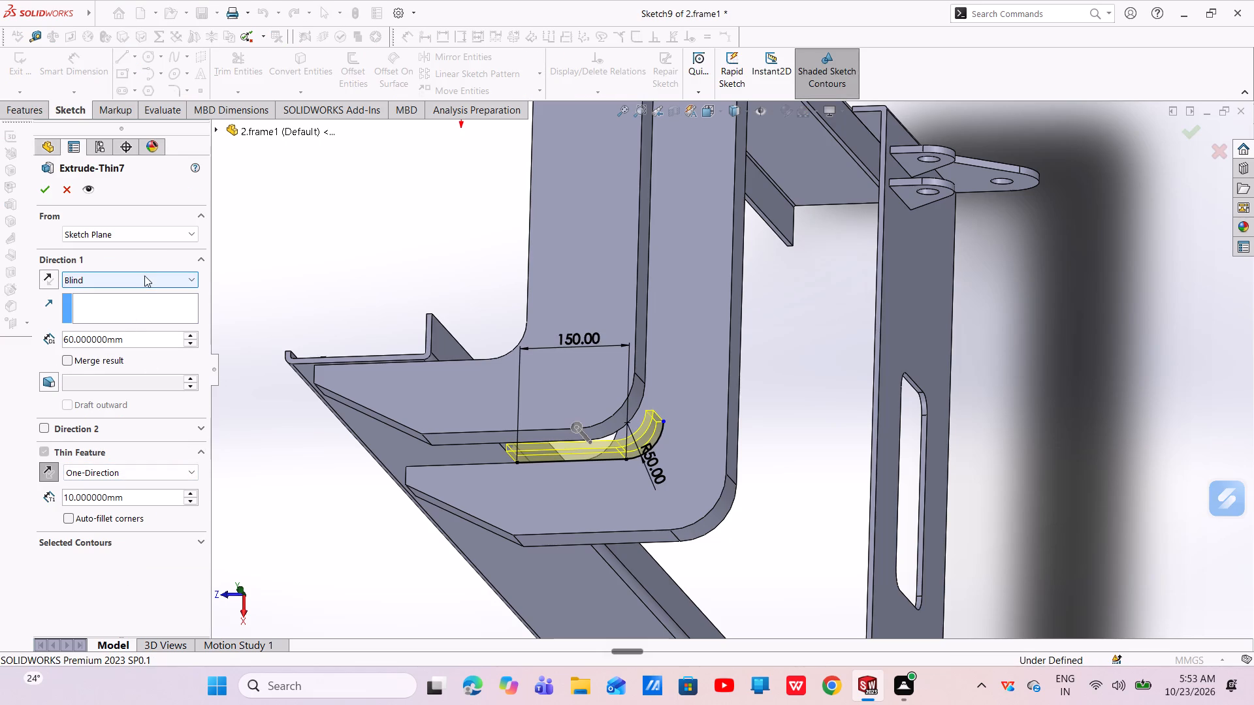
left_click(144, 283)
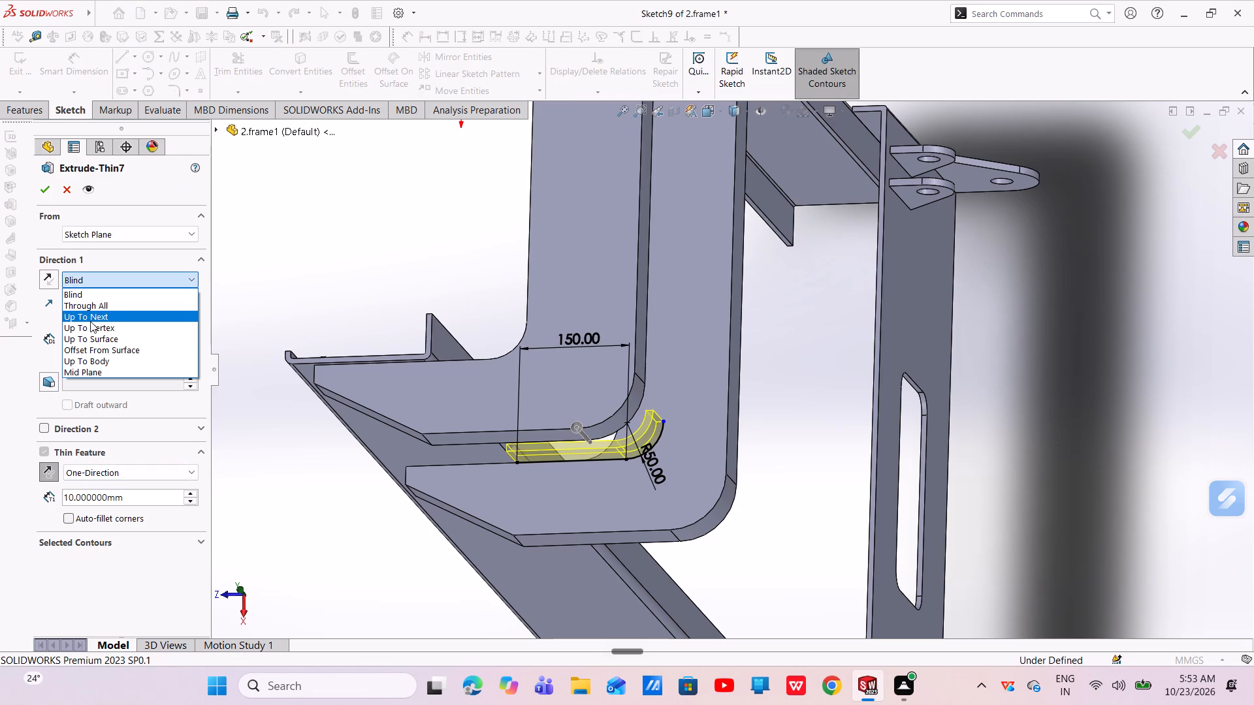
left_click(93, 315)
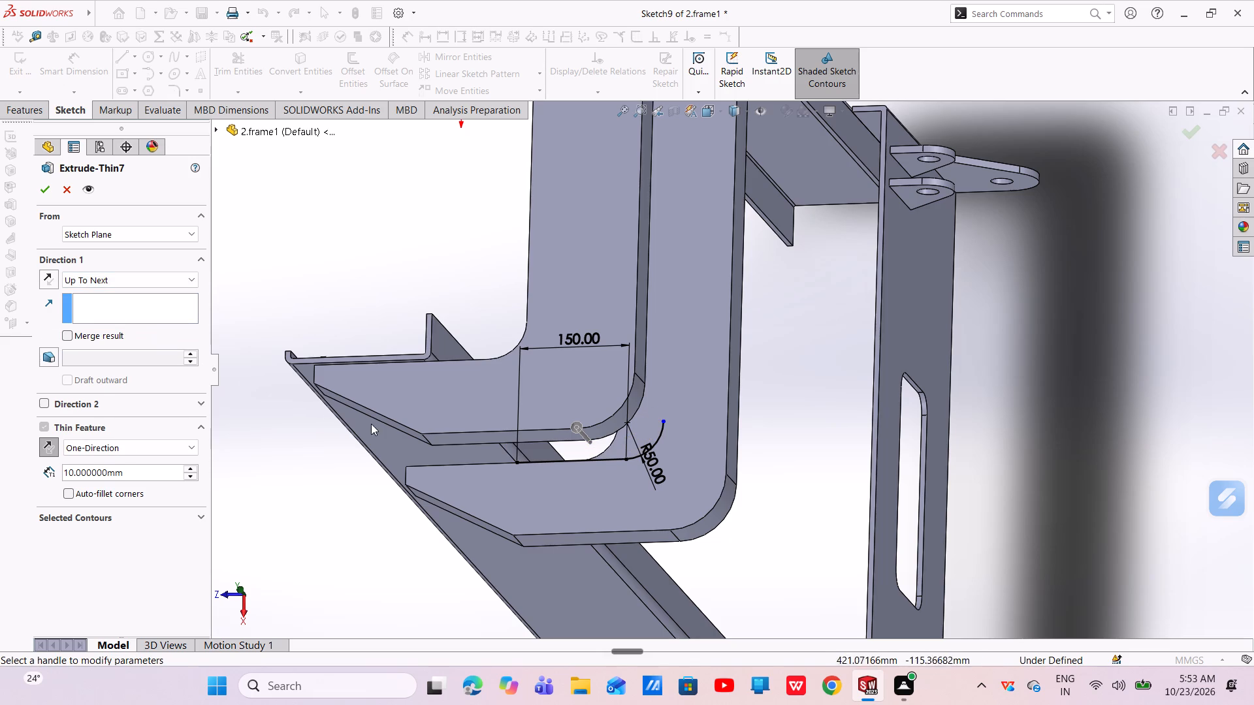
left_click(46, 446)
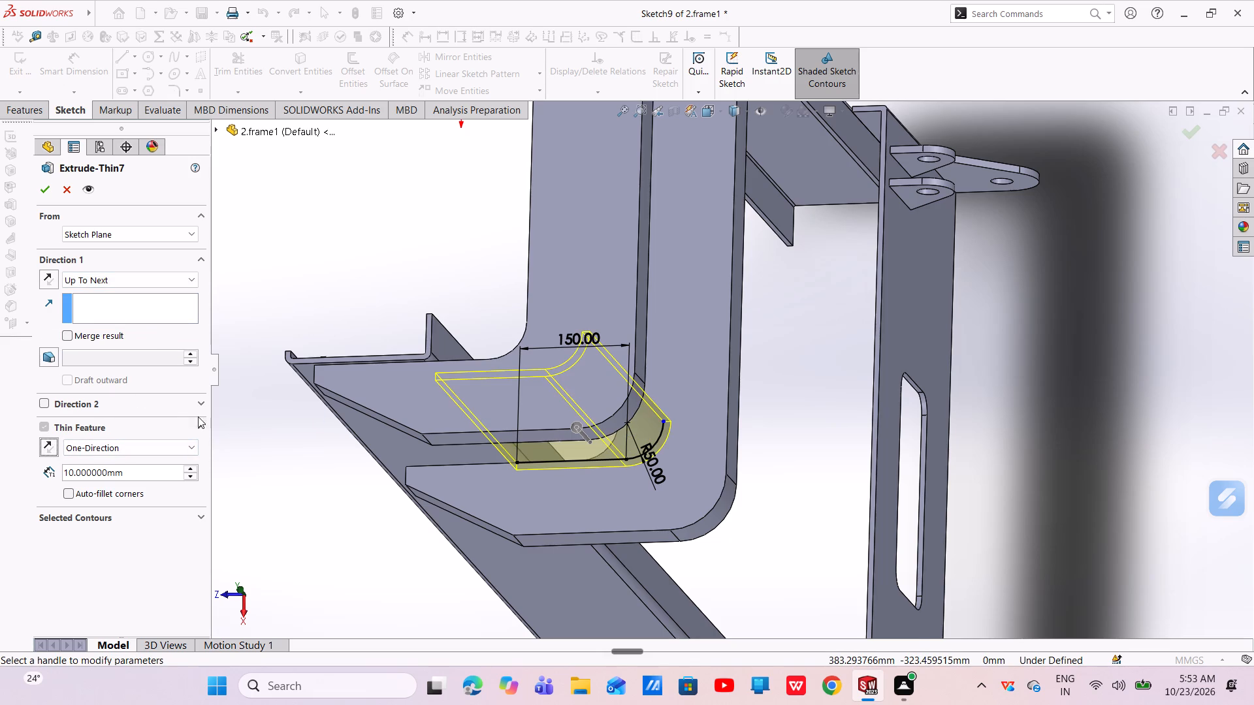
middle_click_drag(615, 450, 474, 403)
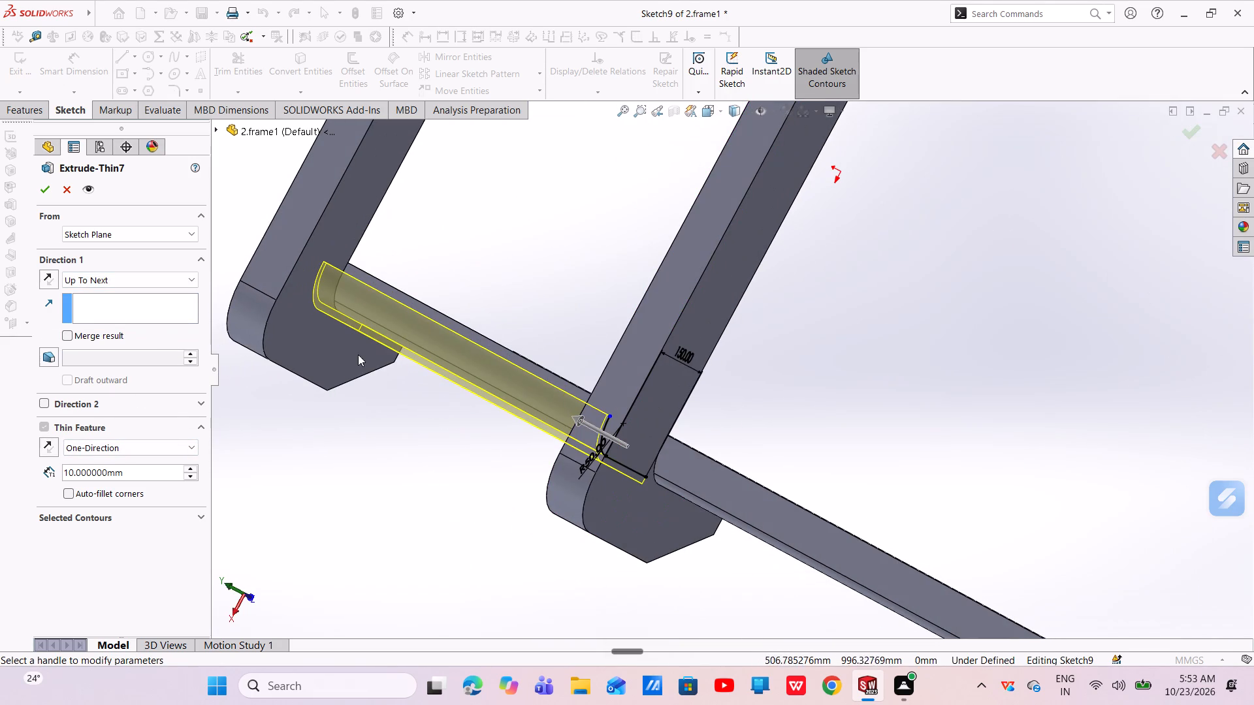
left_click(48, 285)
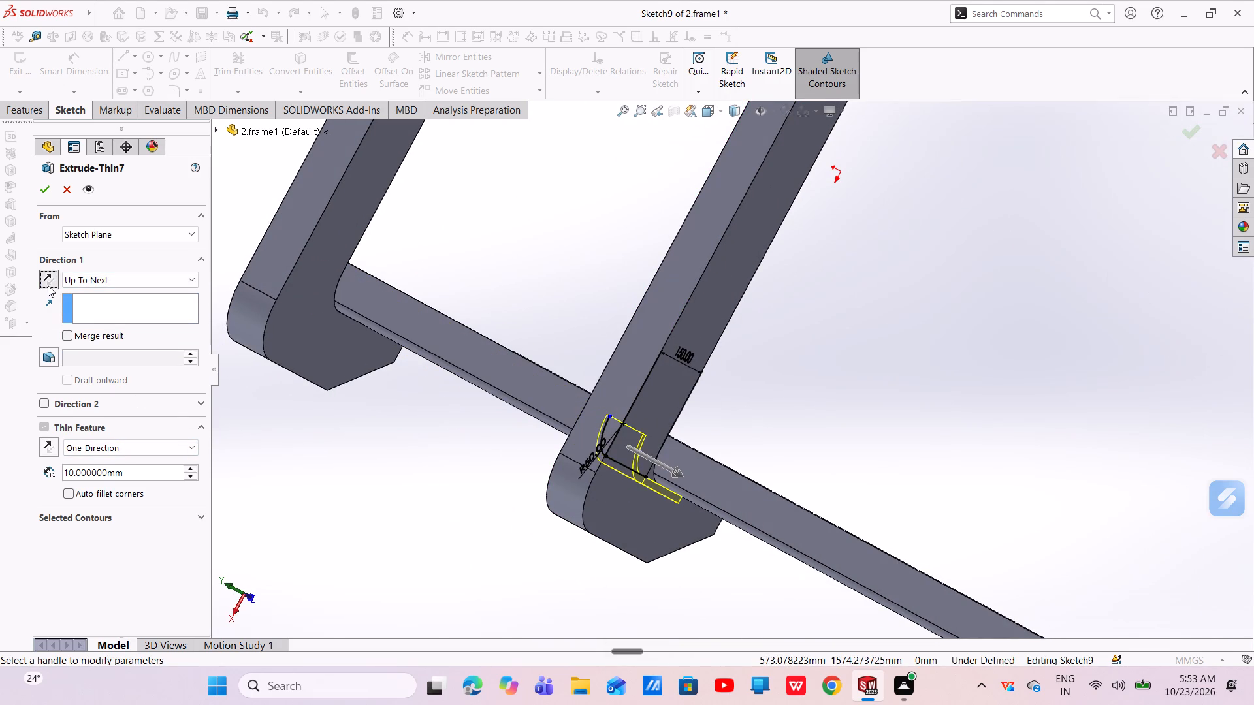
left_click(48, 285)
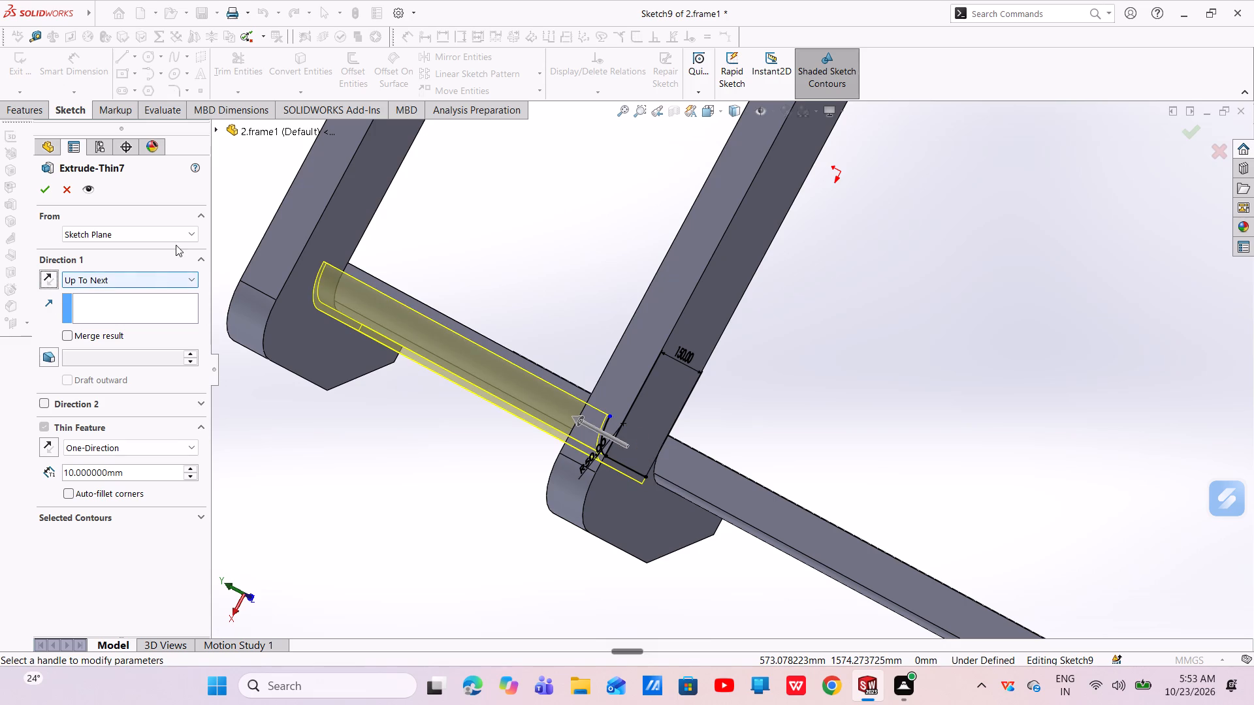
left_click(54, 450)
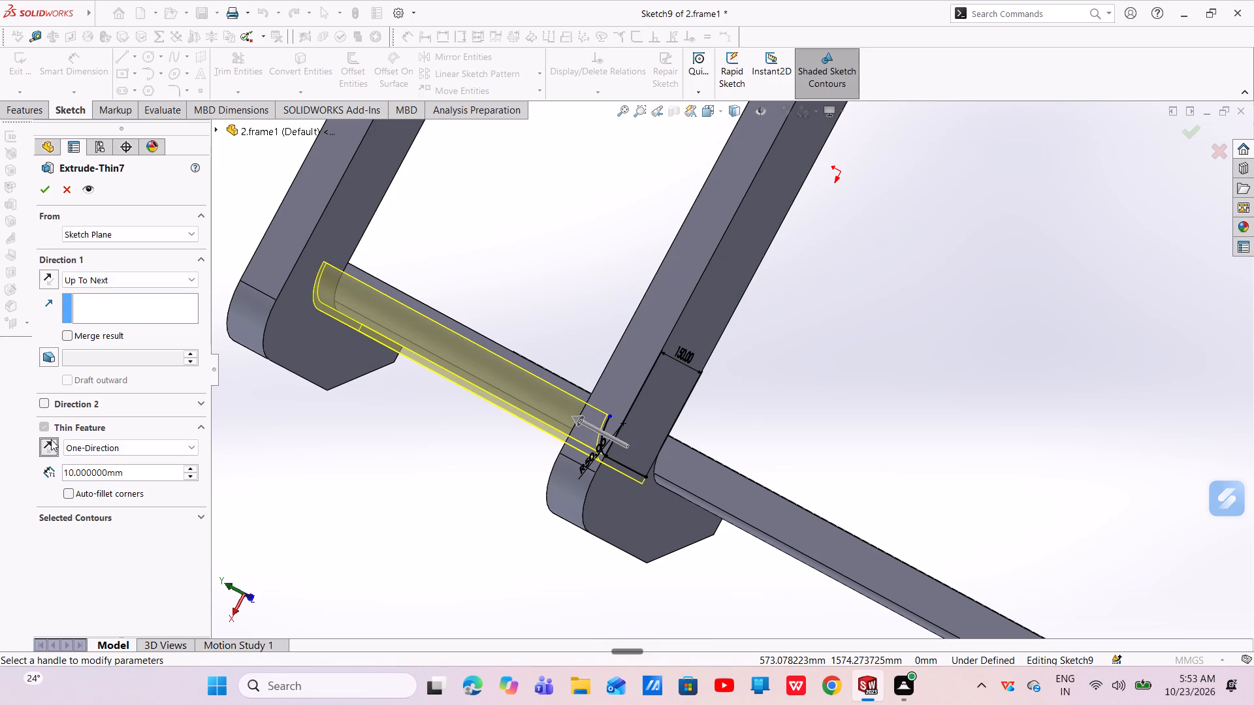
left_click(57, 443)
left_click(36, 192)
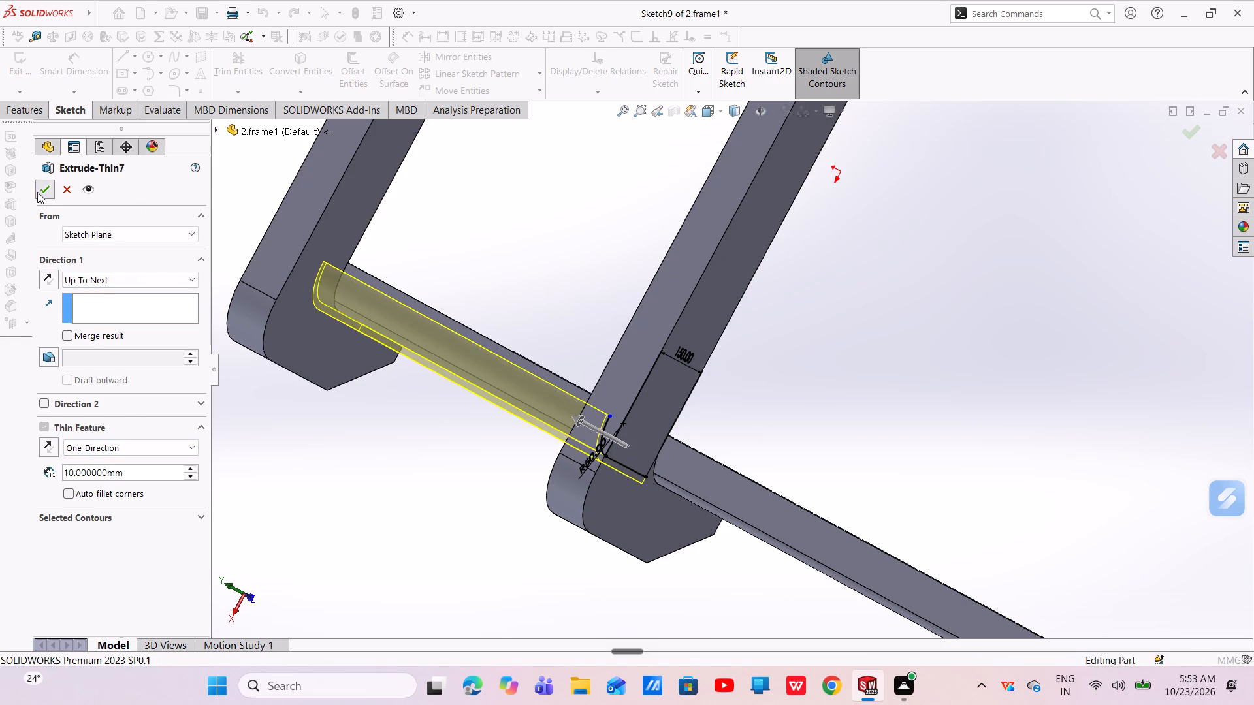
Examine how the extended bracket meets both crosspieces and the channel from several angles and close up.
scroll(415, 280, "down", 4)
scroll(419, 283, "up", 3)
middle_click_drag(468, 394, 472, 394)
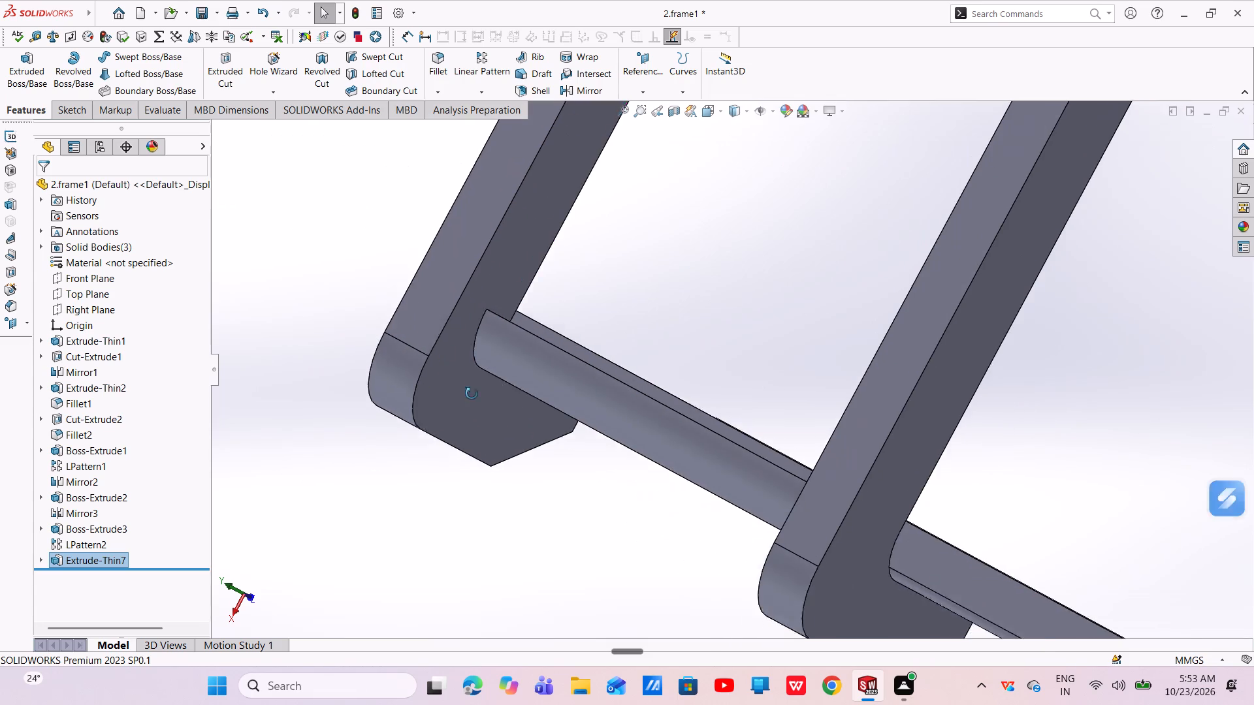
middle_click_drag(472, 394, 526, 251)
scroll(535, 365, "up", 2)
middle_click_drag(538, 436, 585, 485)
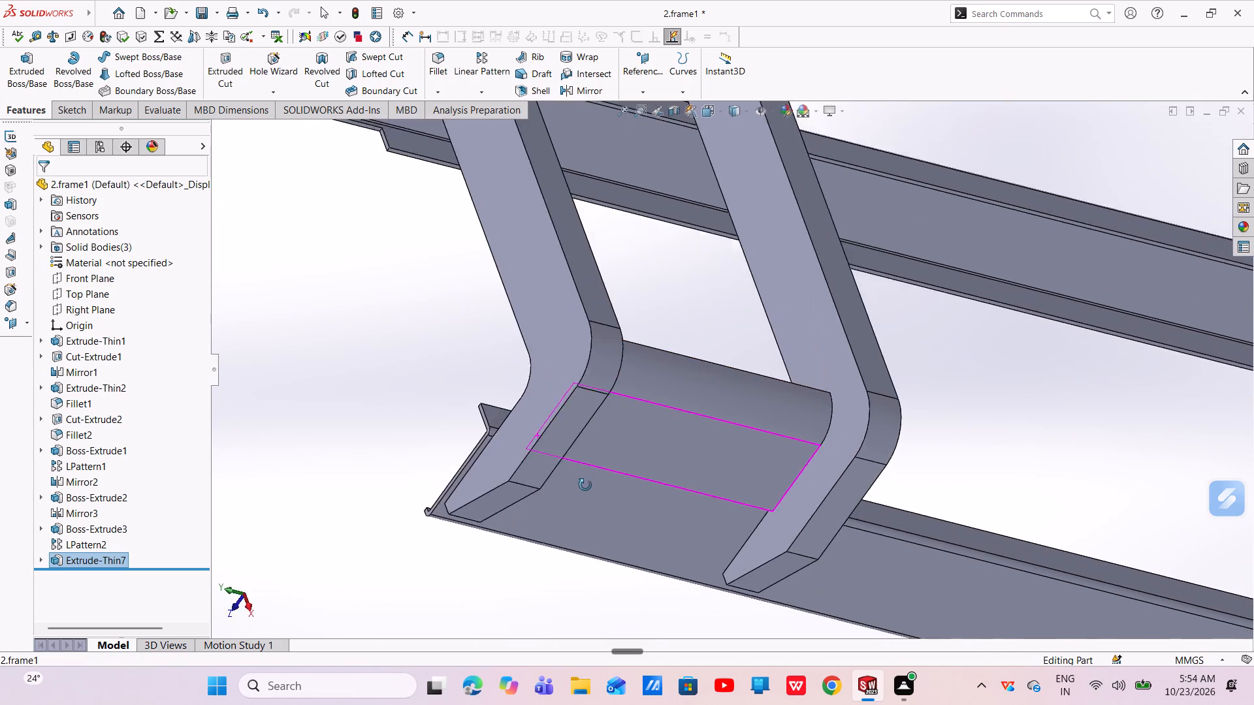
middle_click_drag(585, 485, 665, 603)
scroll(537, 397, "down", 1)
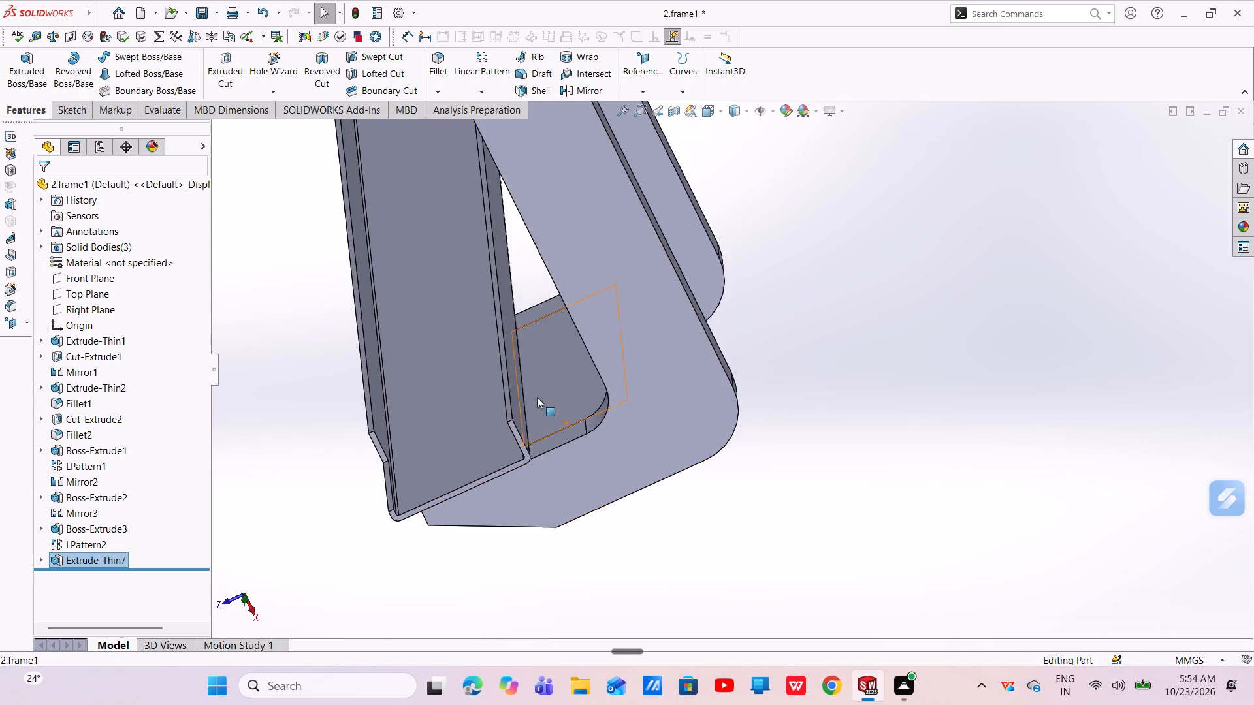
scroll(537, 397, "down", 2)
scroll(540, 394, "up", 2)
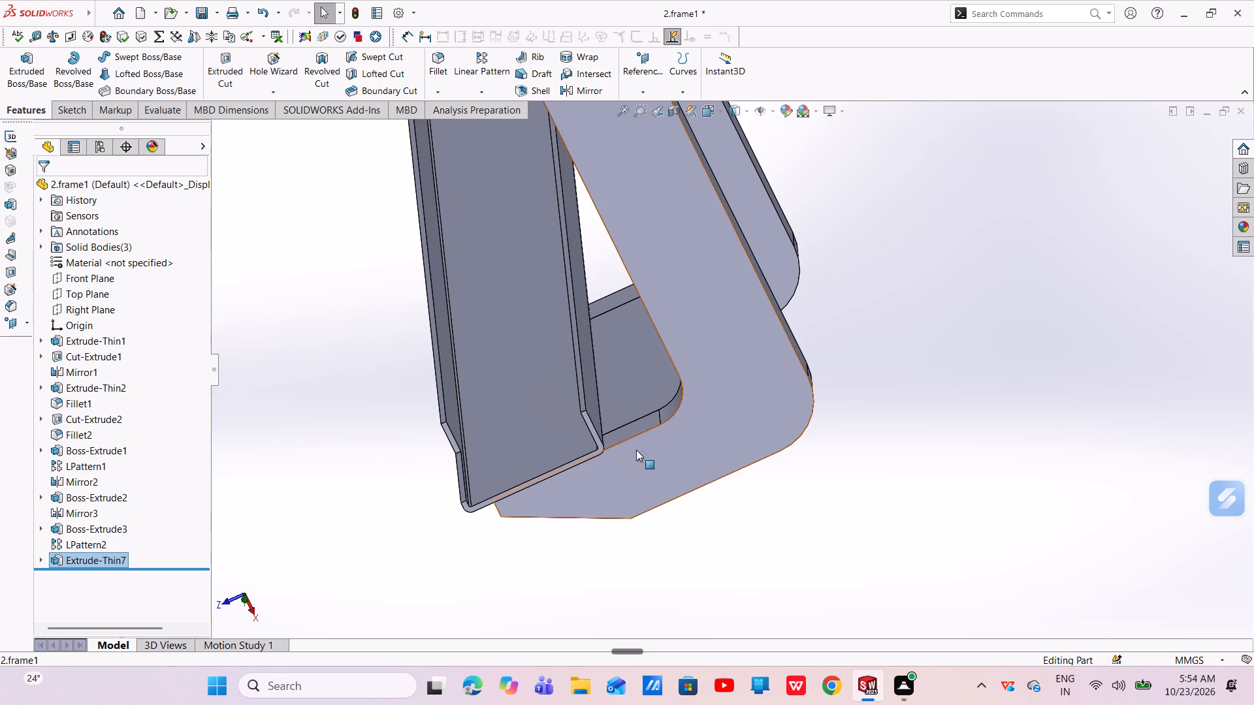
scroll(656, 427, "up", 2)
middle_click_drag(680, 412, 608, 366)
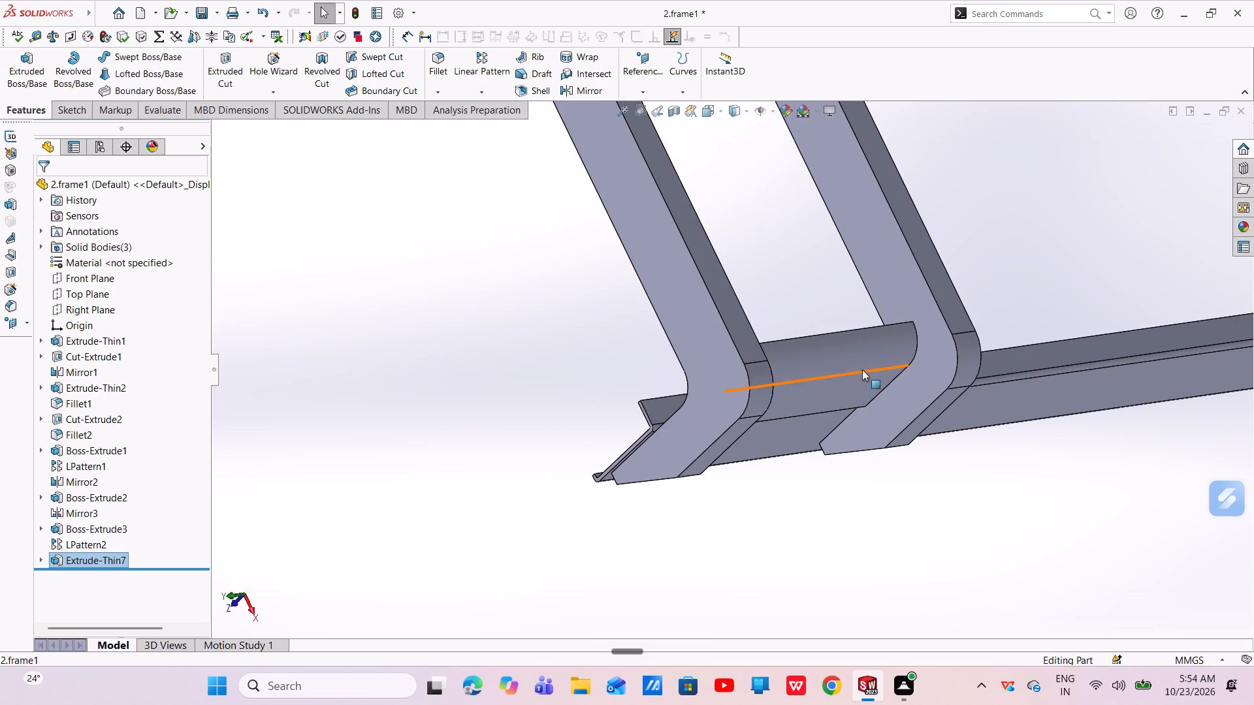
middle_click_drag(809, 426, 764, 390)
scroll(764, 390, "down", 2)
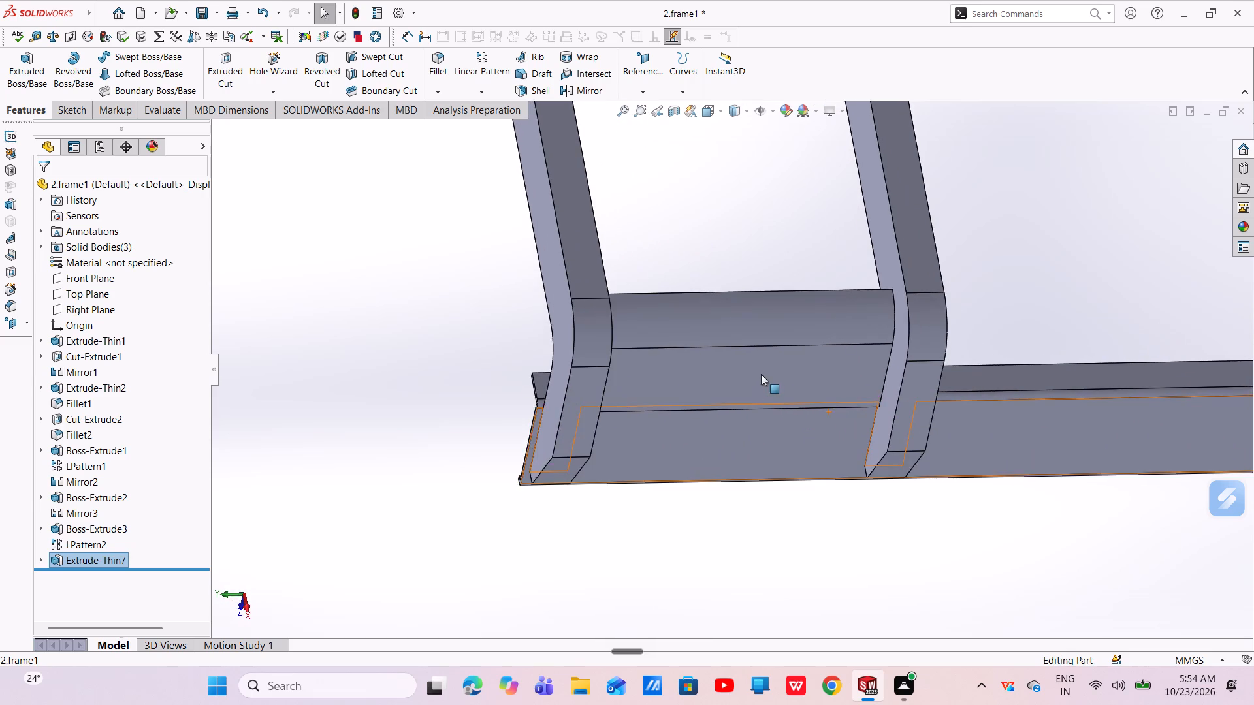
scroll(762, 372, "down", 4)
middle_click_drag(760, 430, 730, 330)
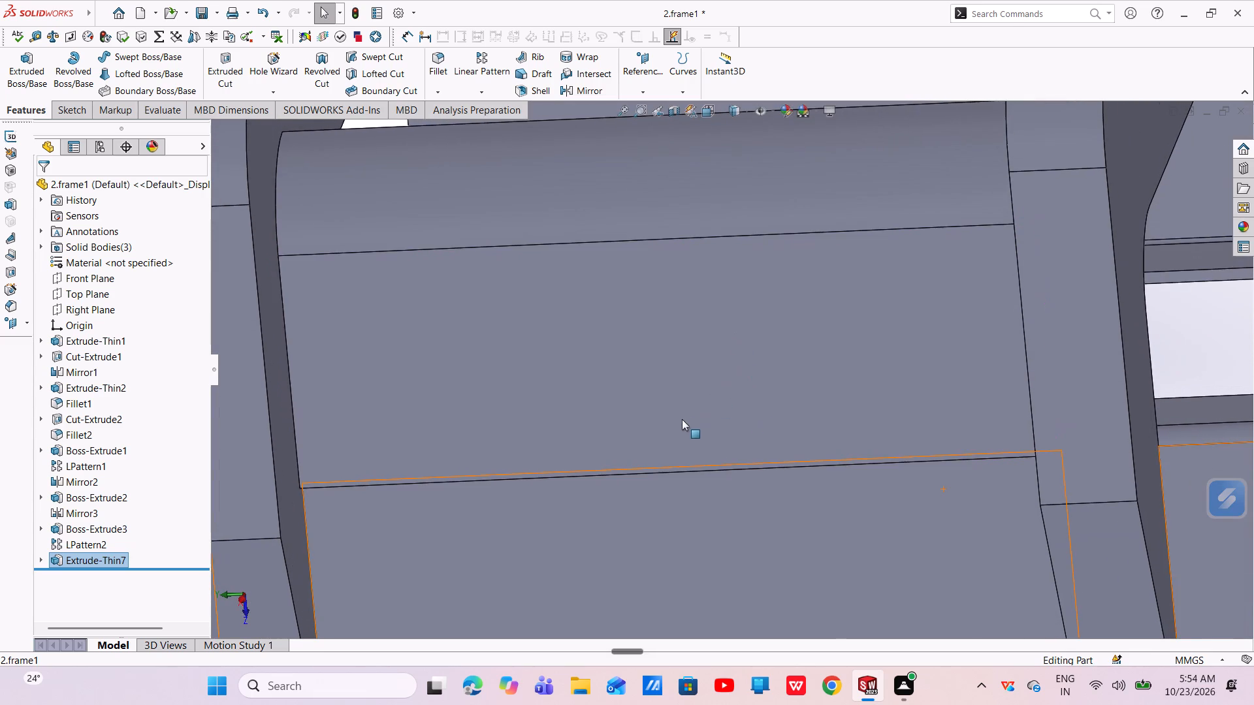
scroll(681, 421, "up", 3)
middle_click(681, 465)
scroll(681, 465, "down", 4)
middle_click_drag(674, 454, 741, 346)
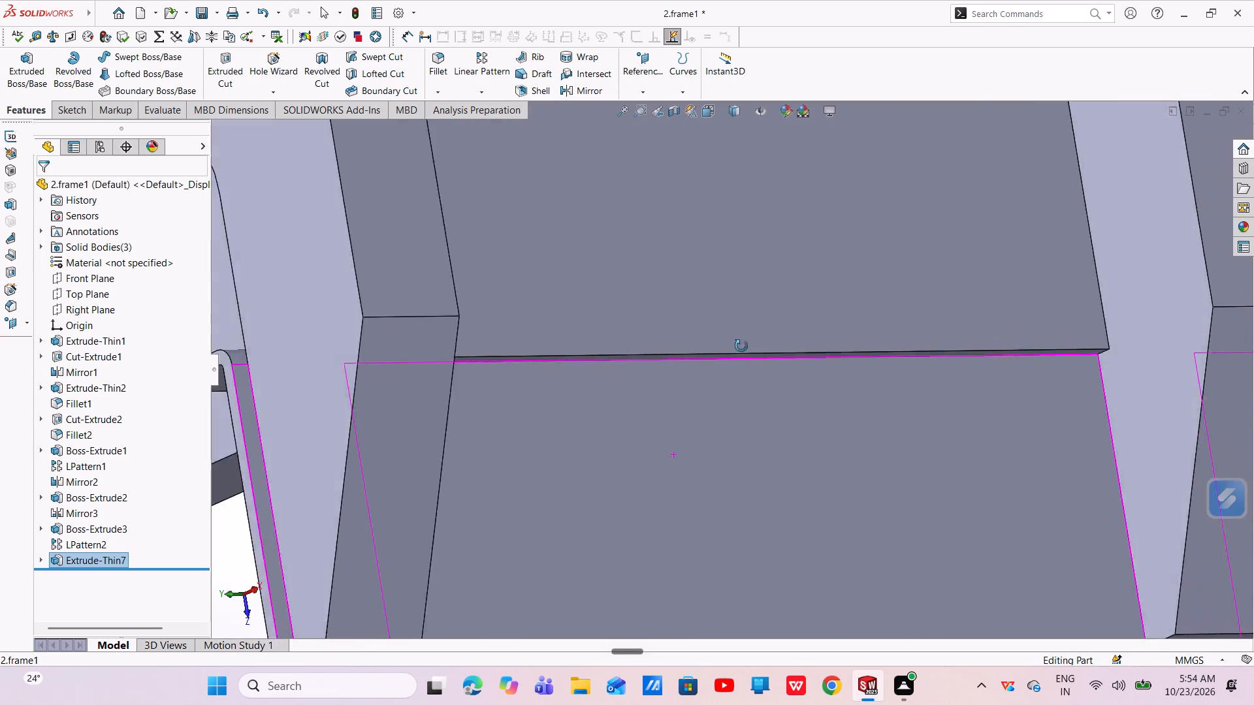
middle_click_drag(741, 346, 781, 356)
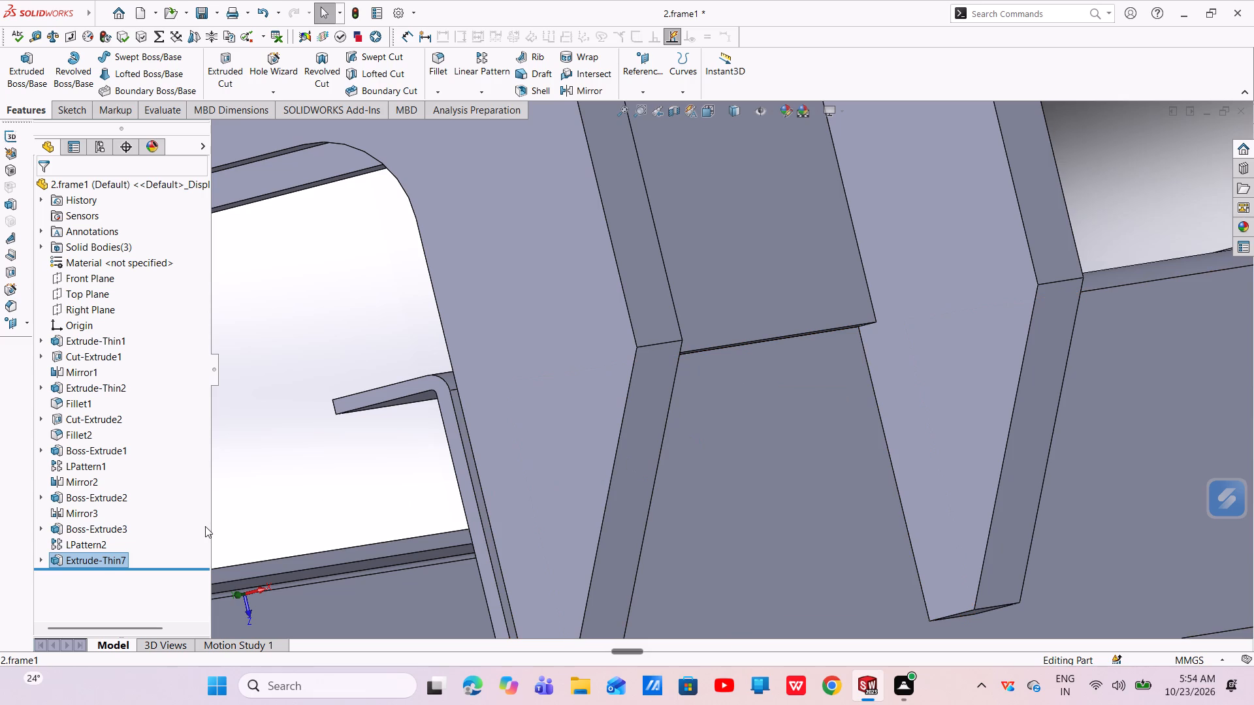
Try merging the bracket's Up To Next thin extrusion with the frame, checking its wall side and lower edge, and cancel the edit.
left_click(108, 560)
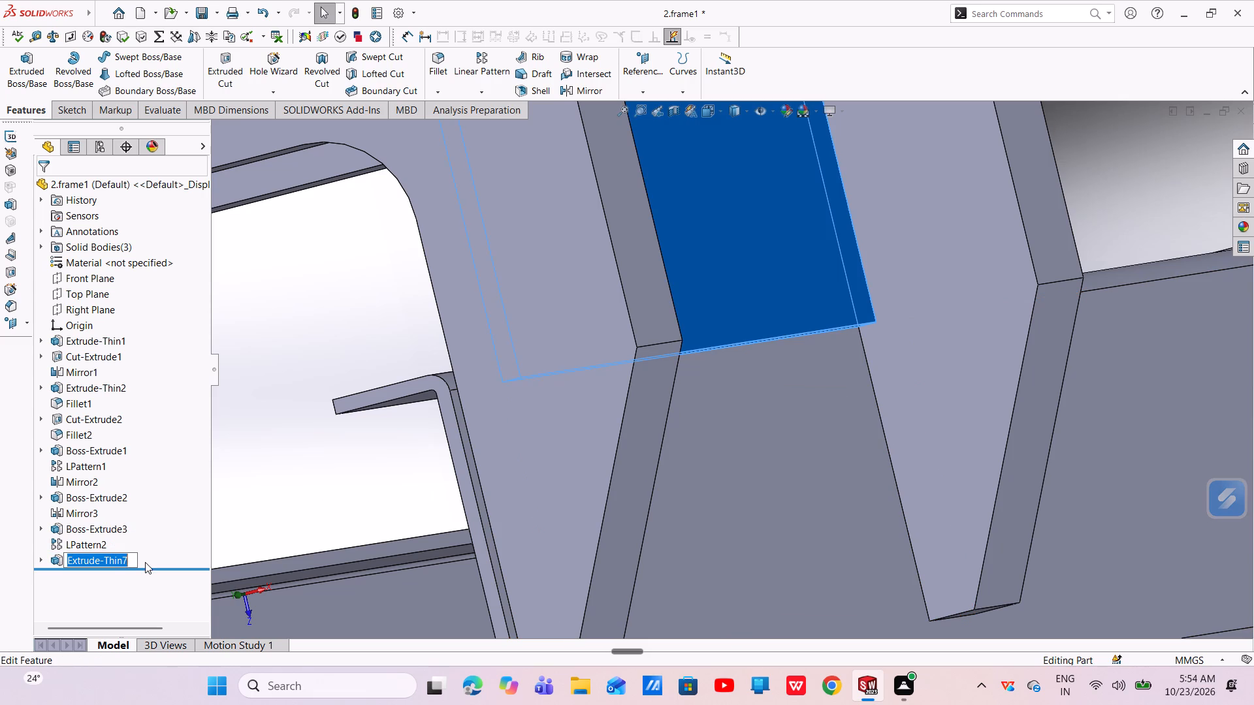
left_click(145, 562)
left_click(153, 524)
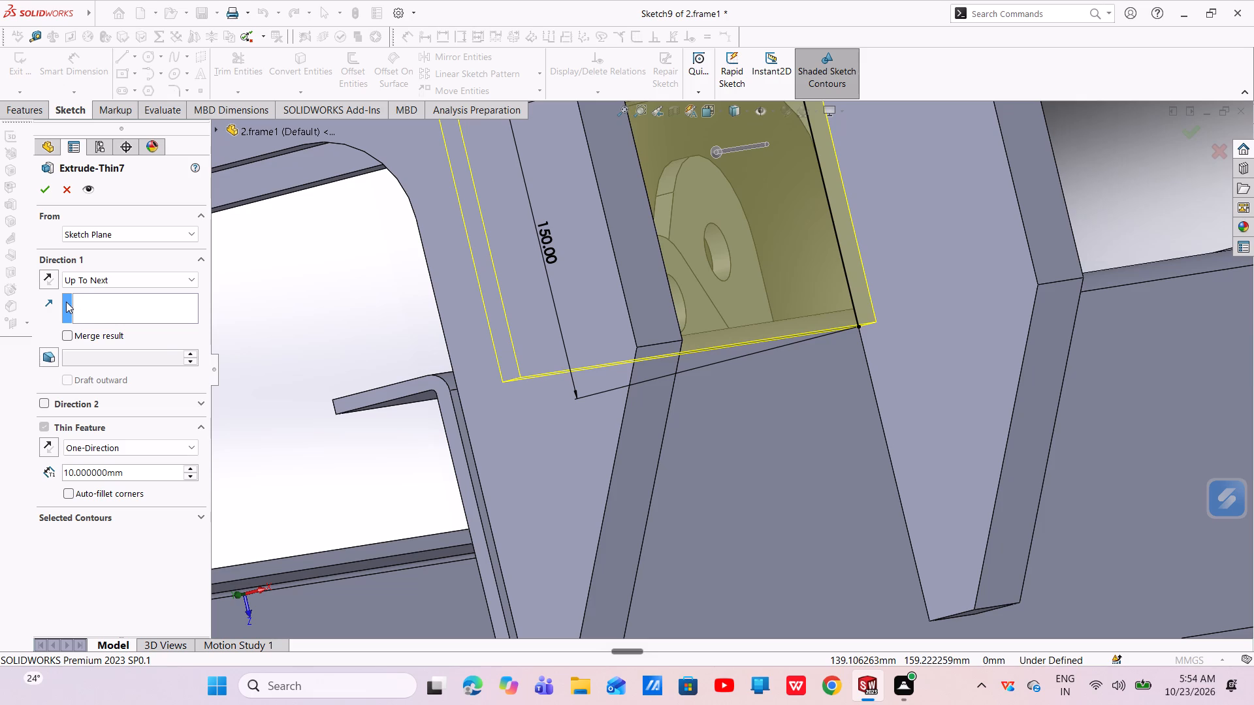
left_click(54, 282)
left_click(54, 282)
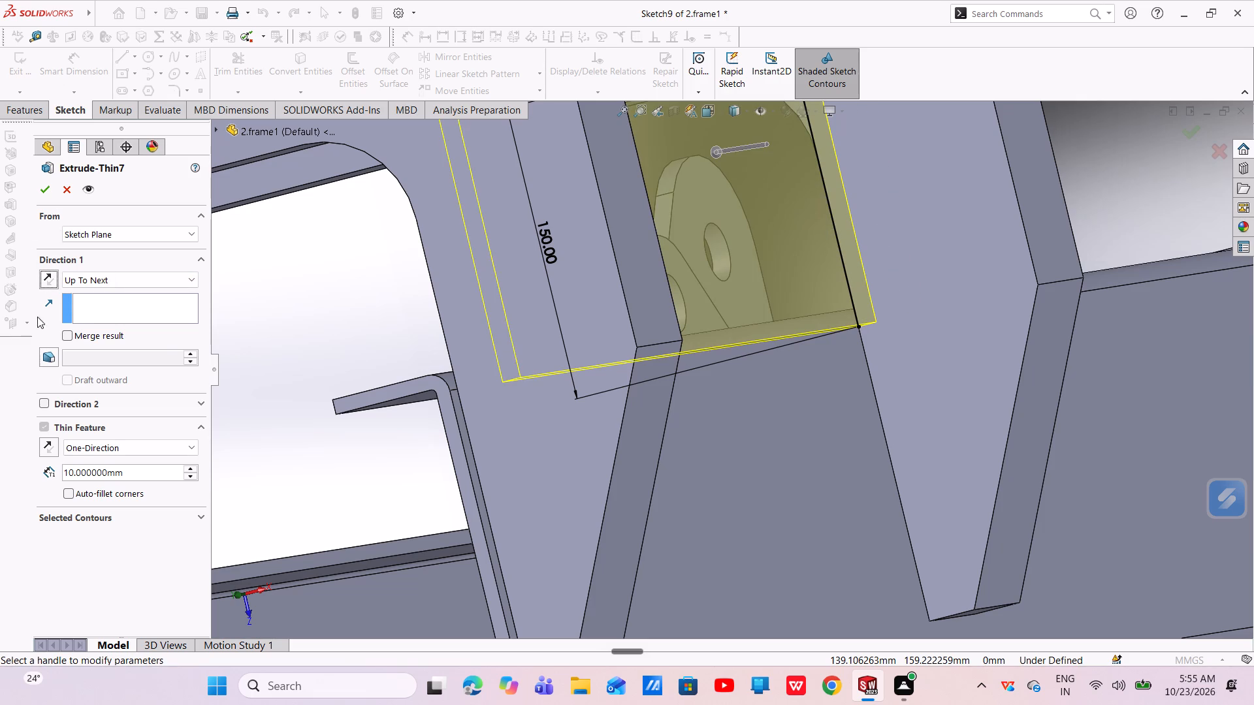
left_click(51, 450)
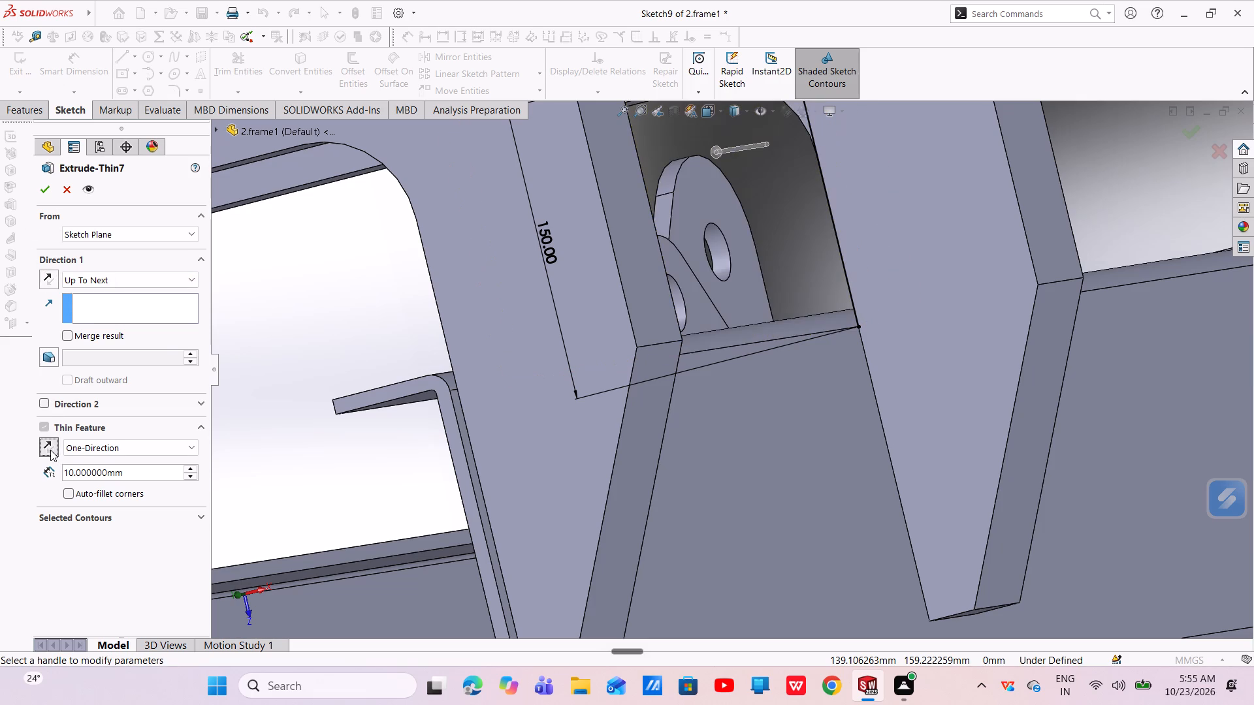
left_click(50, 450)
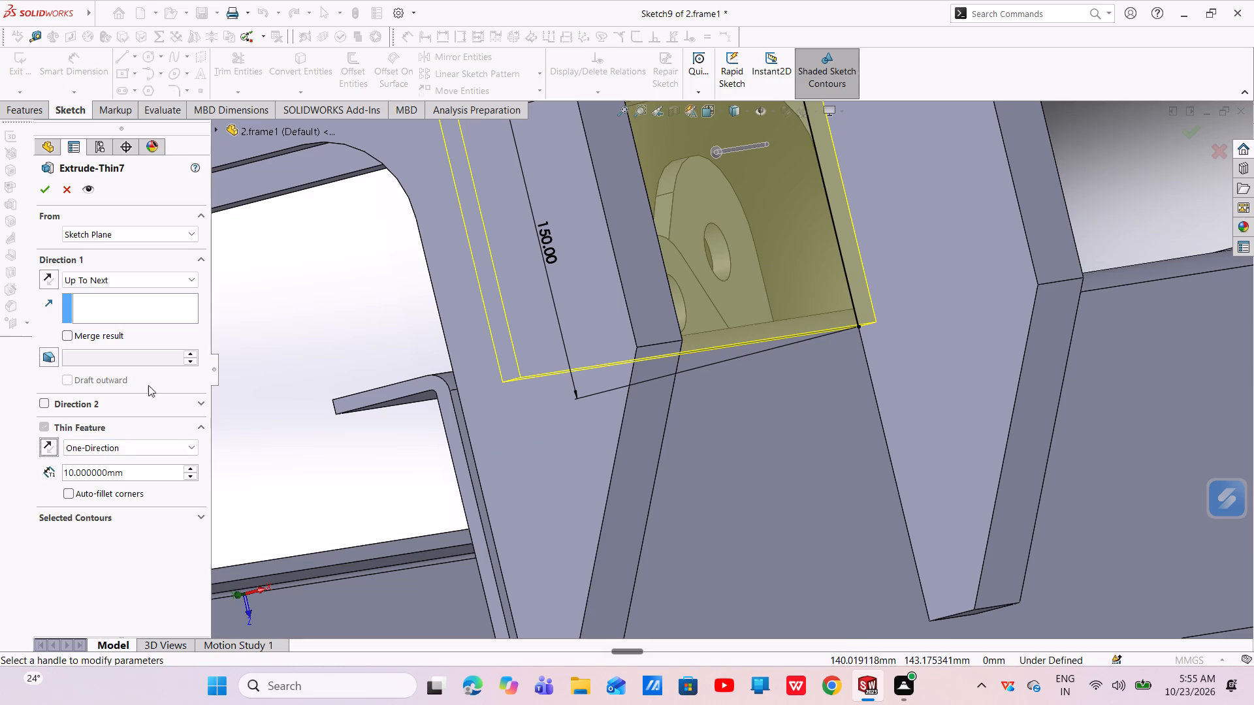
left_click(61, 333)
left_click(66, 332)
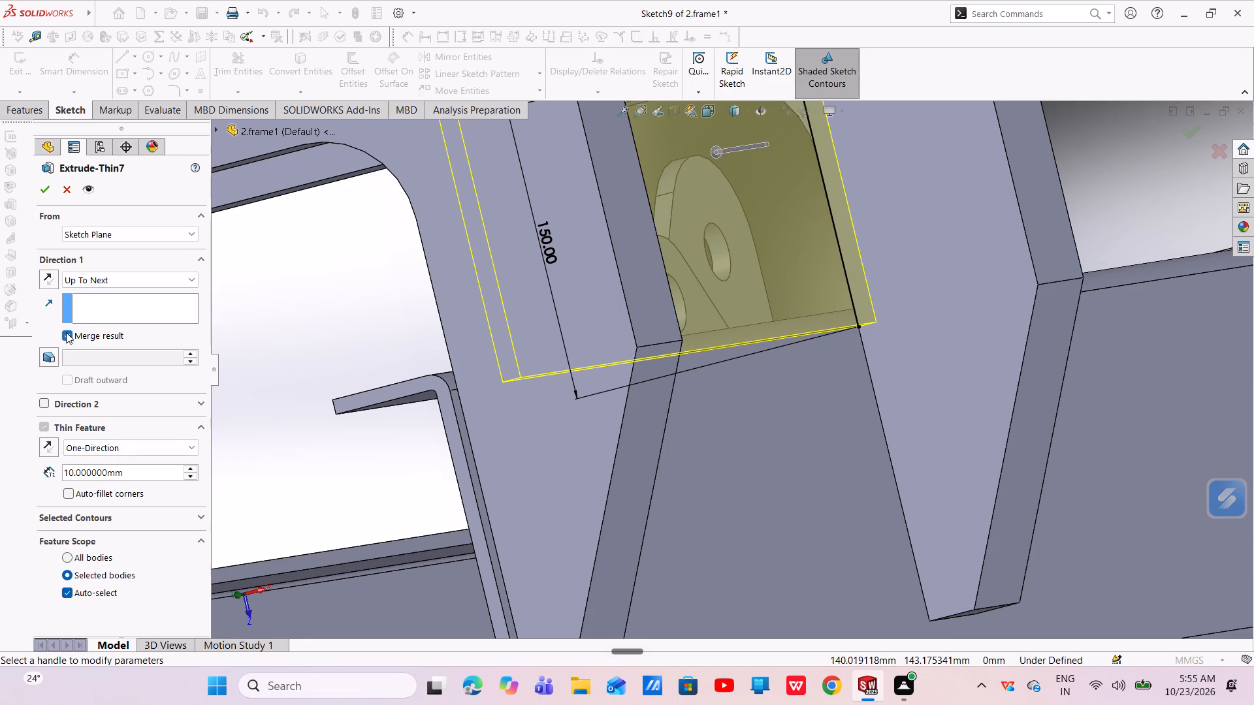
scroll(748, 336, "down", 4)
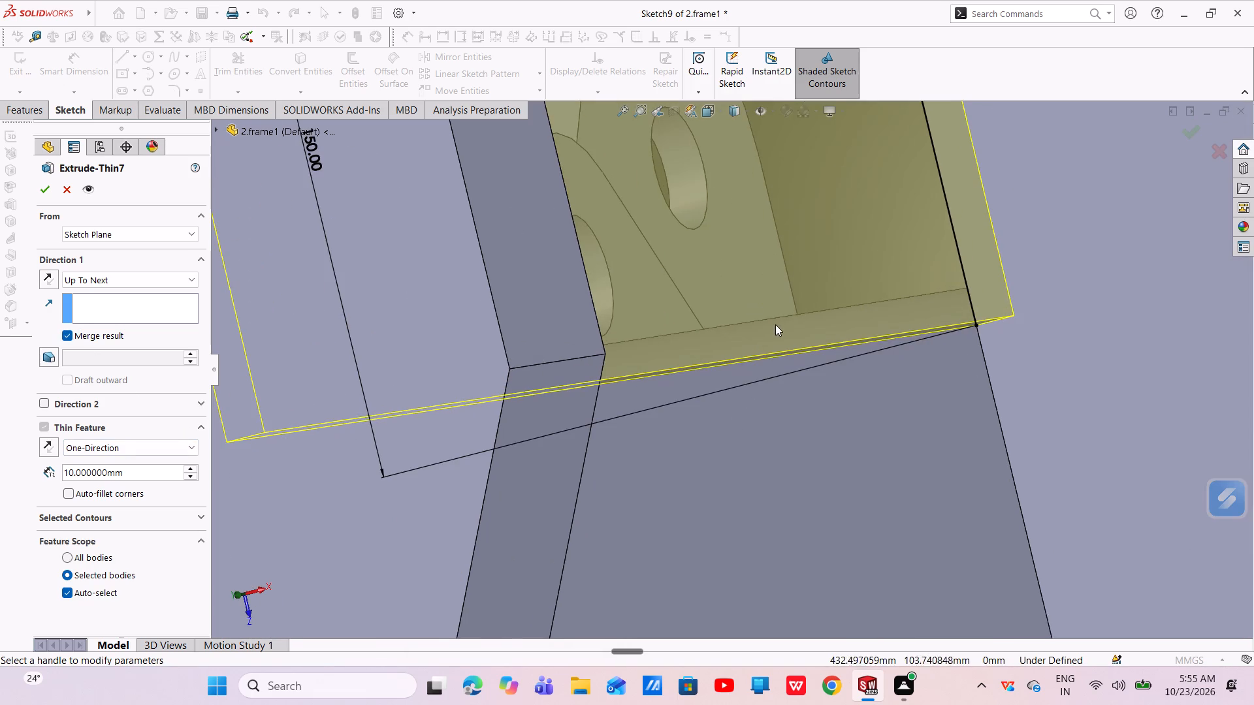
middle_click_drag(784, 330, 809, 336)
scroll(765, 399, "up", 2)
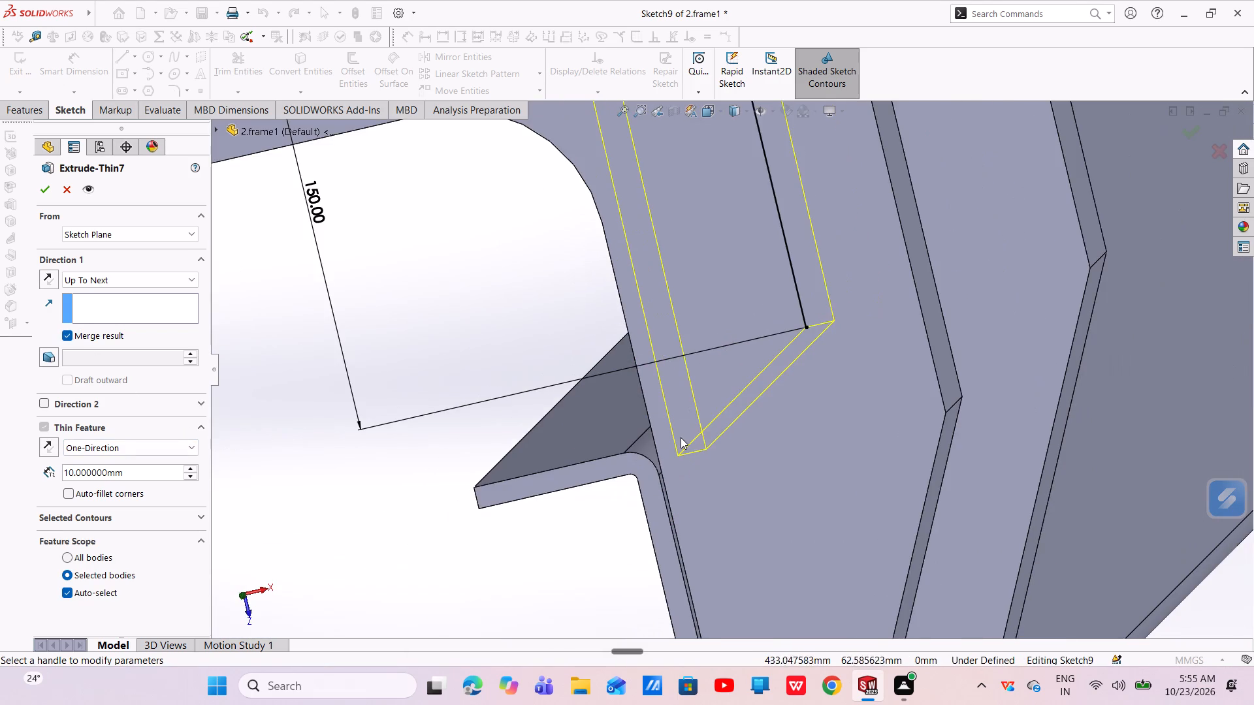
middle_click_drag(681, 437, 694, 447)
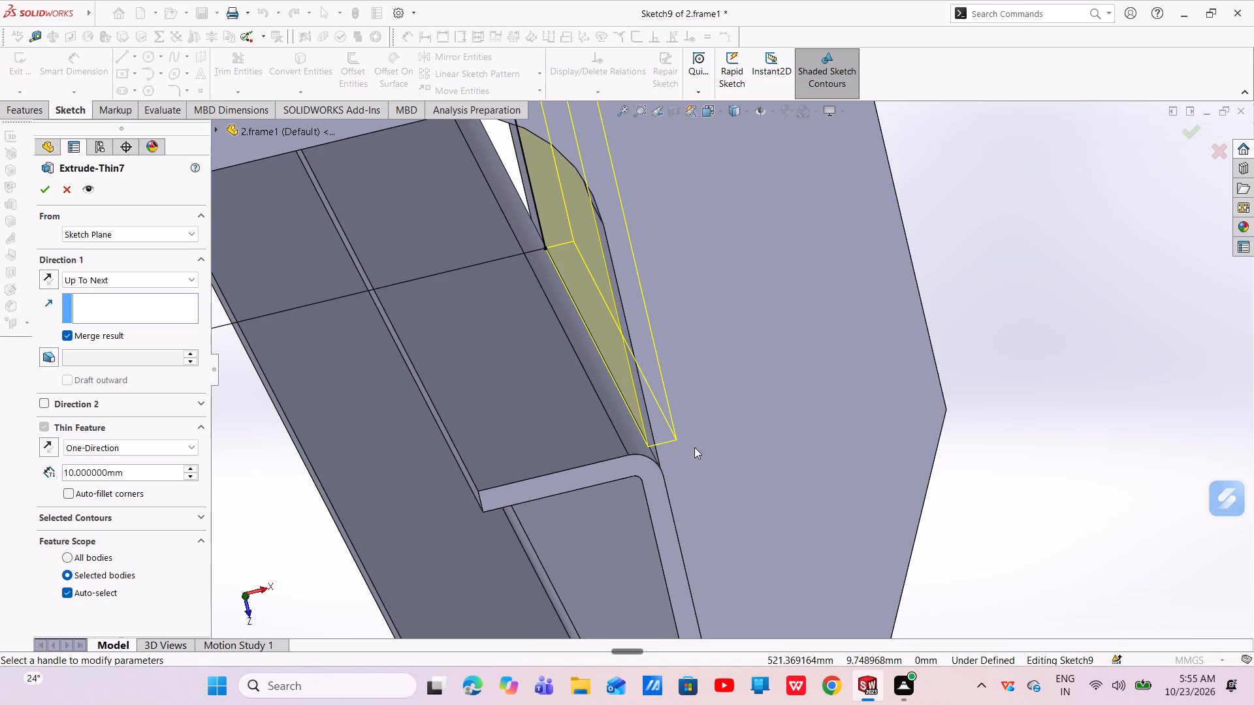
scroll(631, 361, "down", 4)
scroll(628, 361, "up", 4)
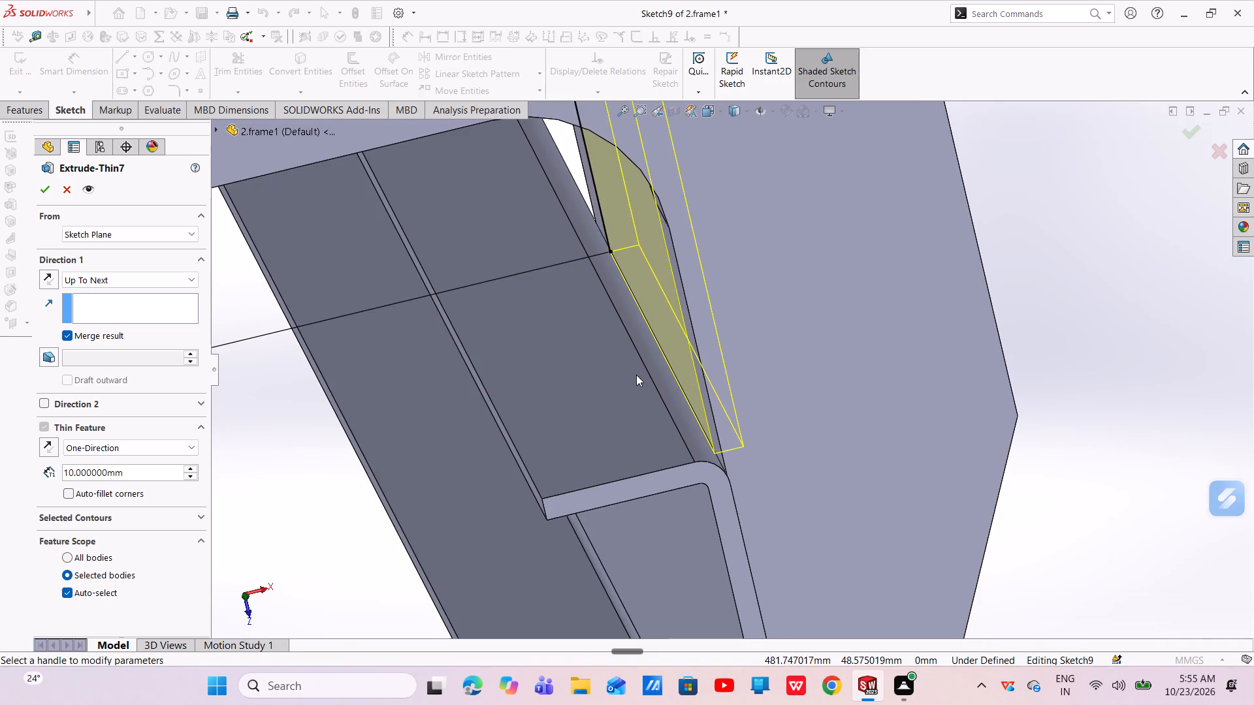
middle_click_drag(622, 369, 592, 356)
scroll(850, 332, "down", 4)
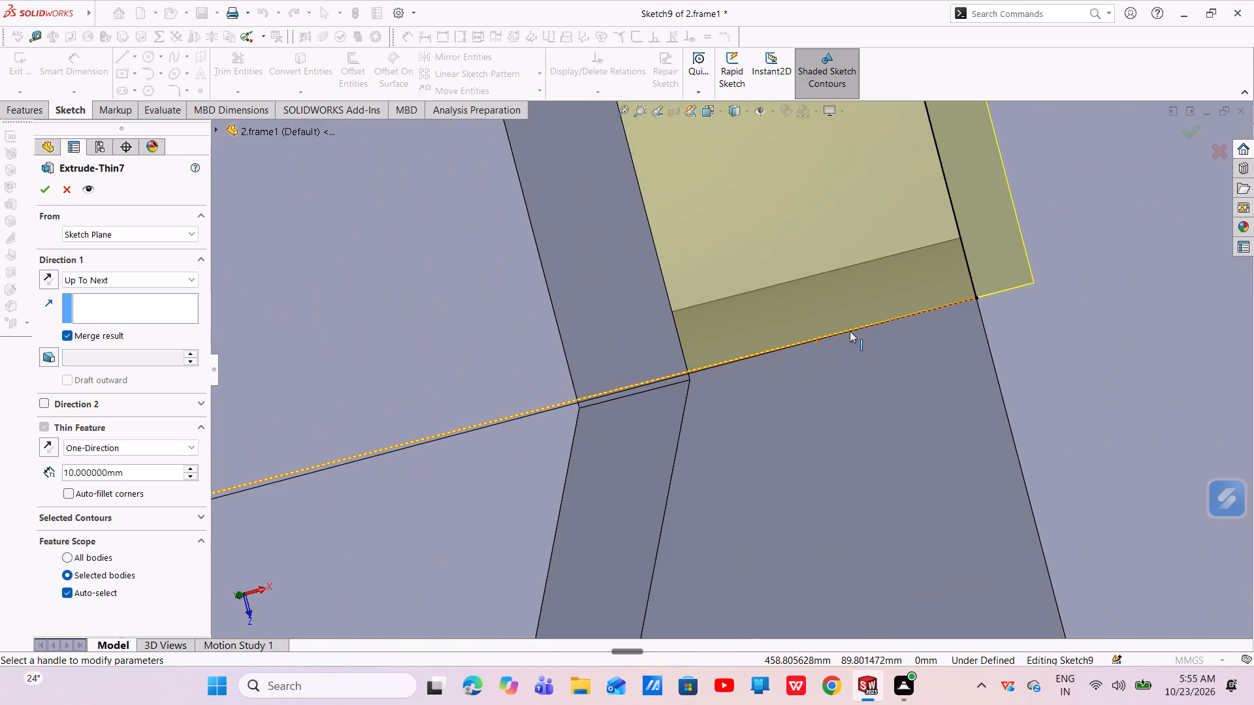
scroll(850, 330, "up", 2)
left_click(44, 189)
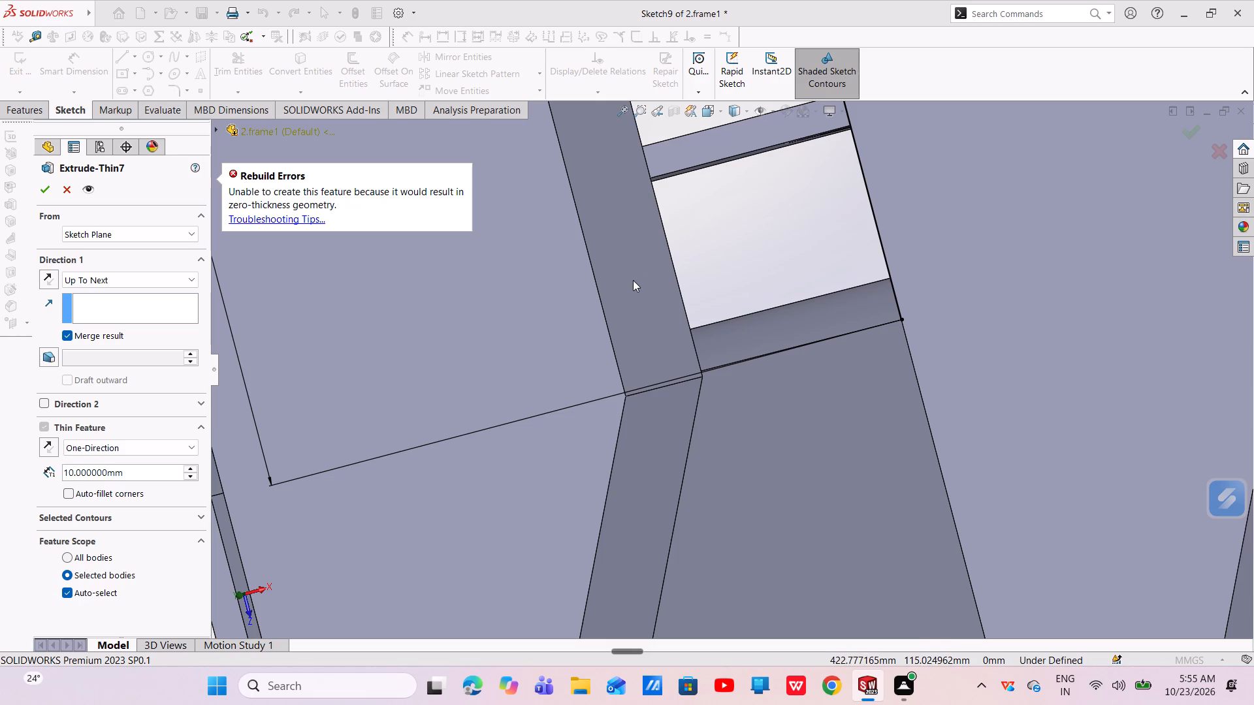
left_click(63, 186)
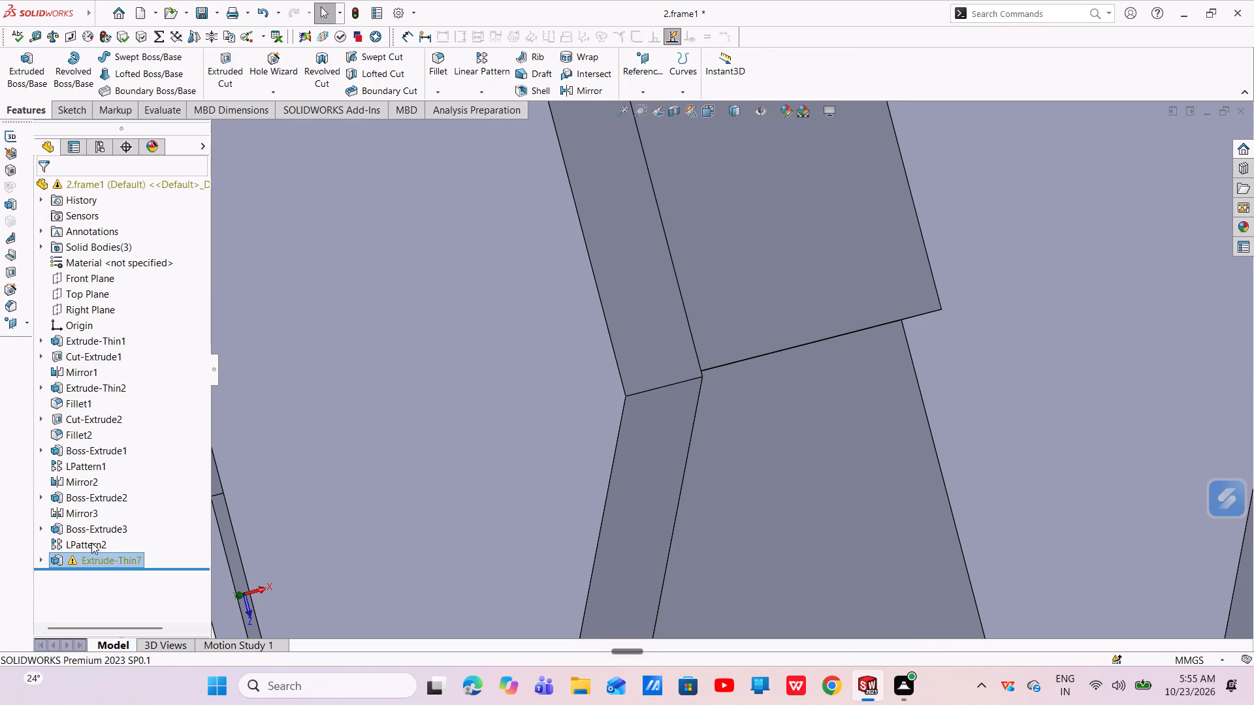
Open the bracket's line-and-arc sketch for editing and examine how its vertical line meets the channel's upper corner.
left_click(91, 542)
left_click(100, 561)
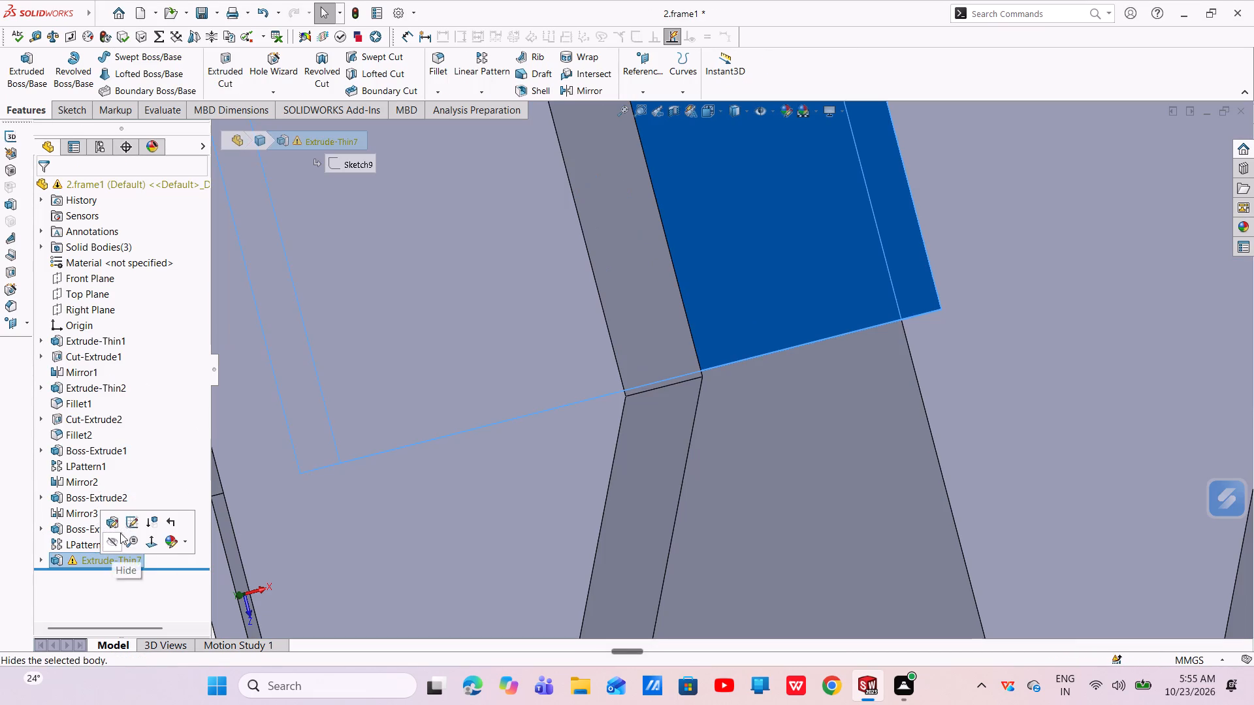
left_click(134, 527)
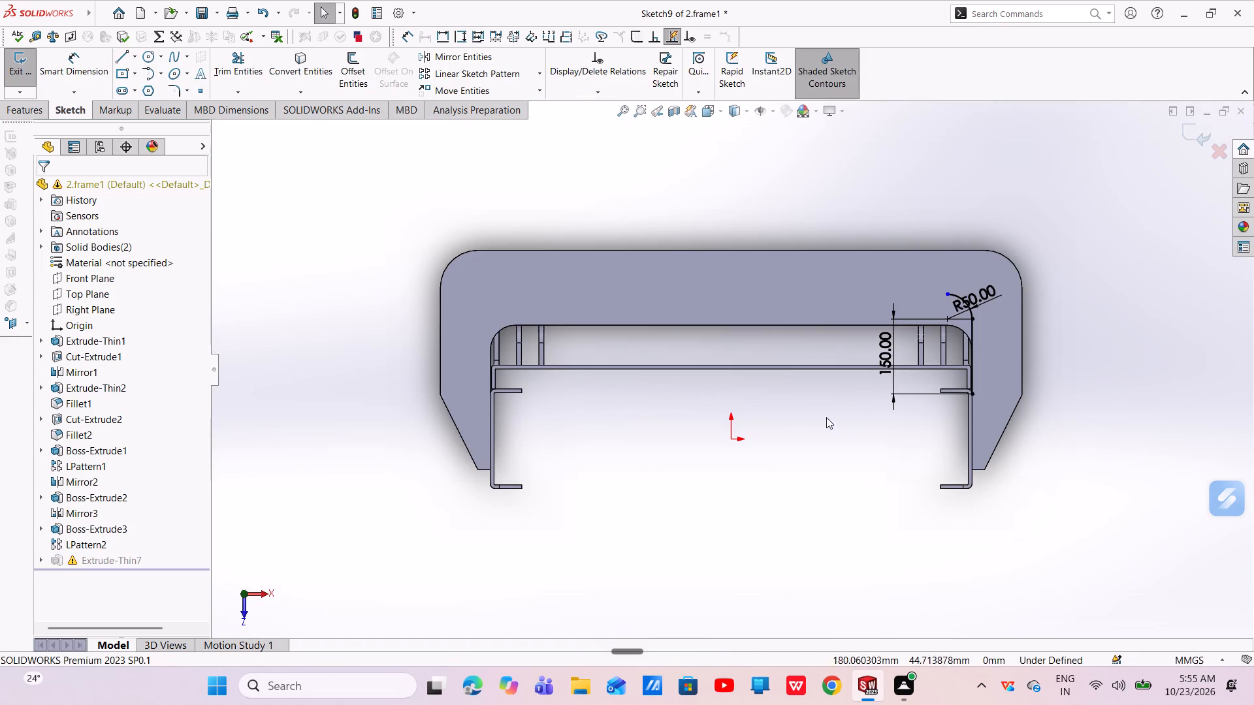
scroll(997, 396, "down", 4)
scroll(939, 365, "down", 4)
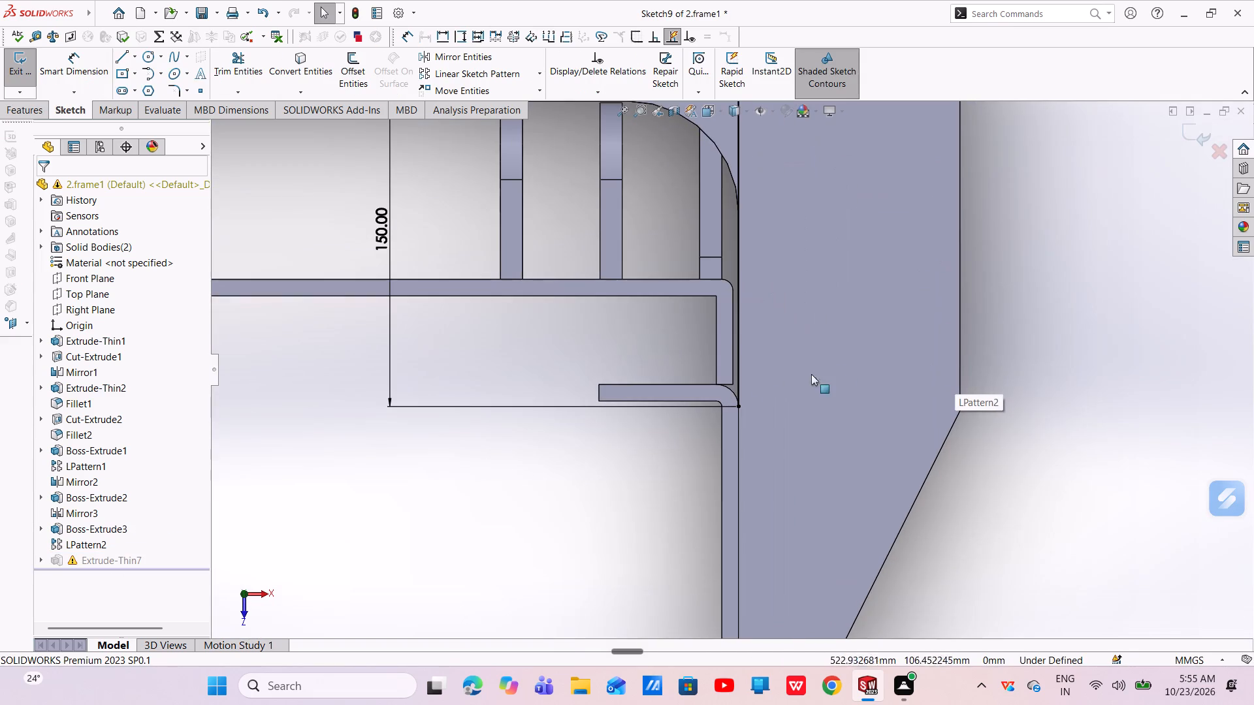
scroll(743, 390, "down", 8)
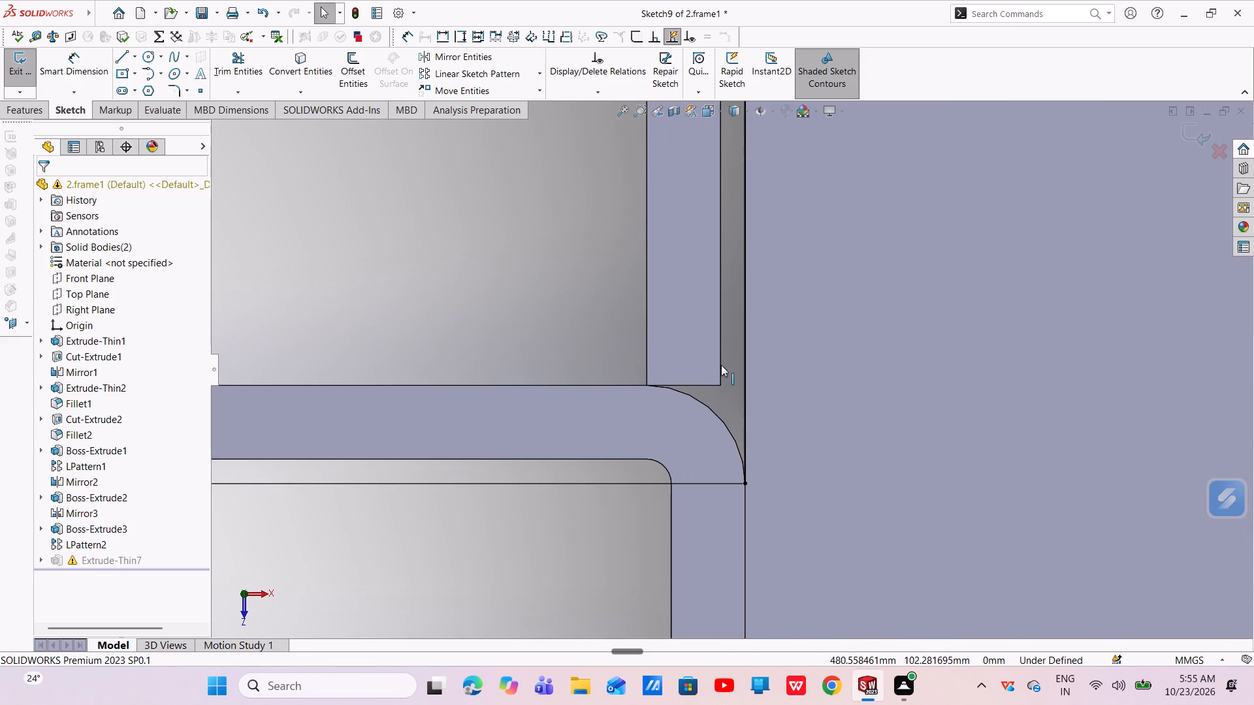
scroll(720, 384, "up", 9)
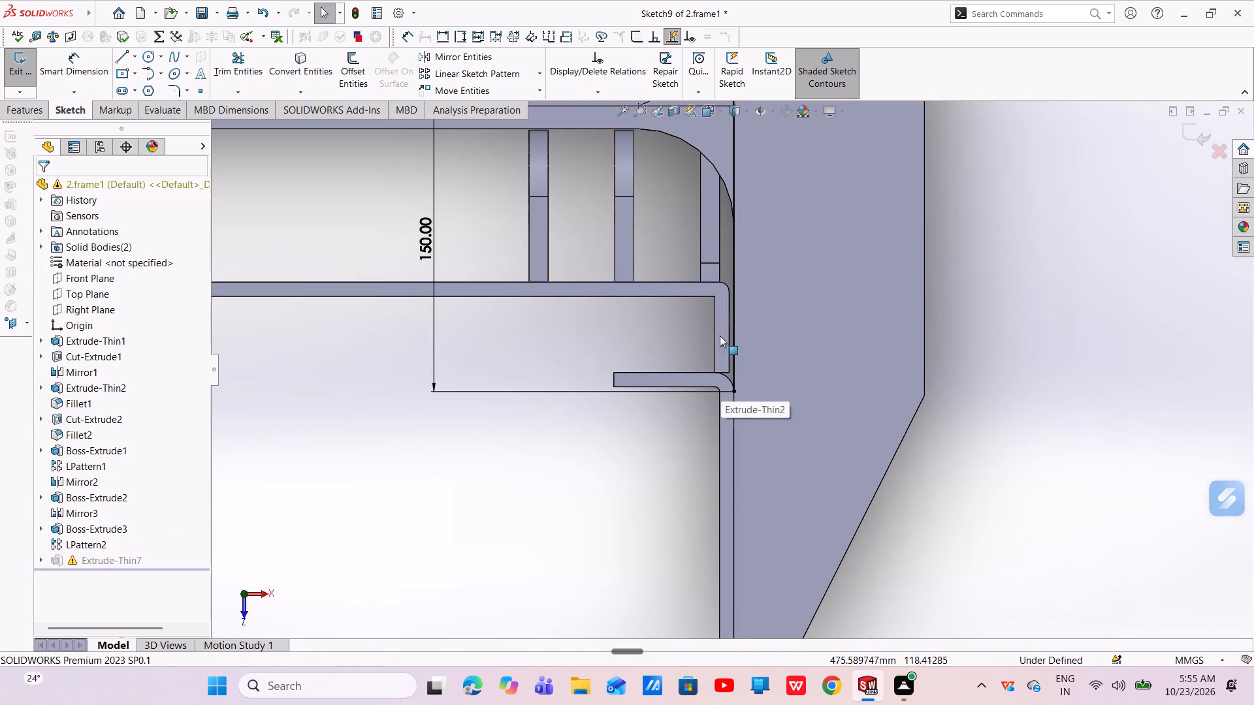
scroll(735, 251, "up", 4)
scroll(735, 251, "down", 3)
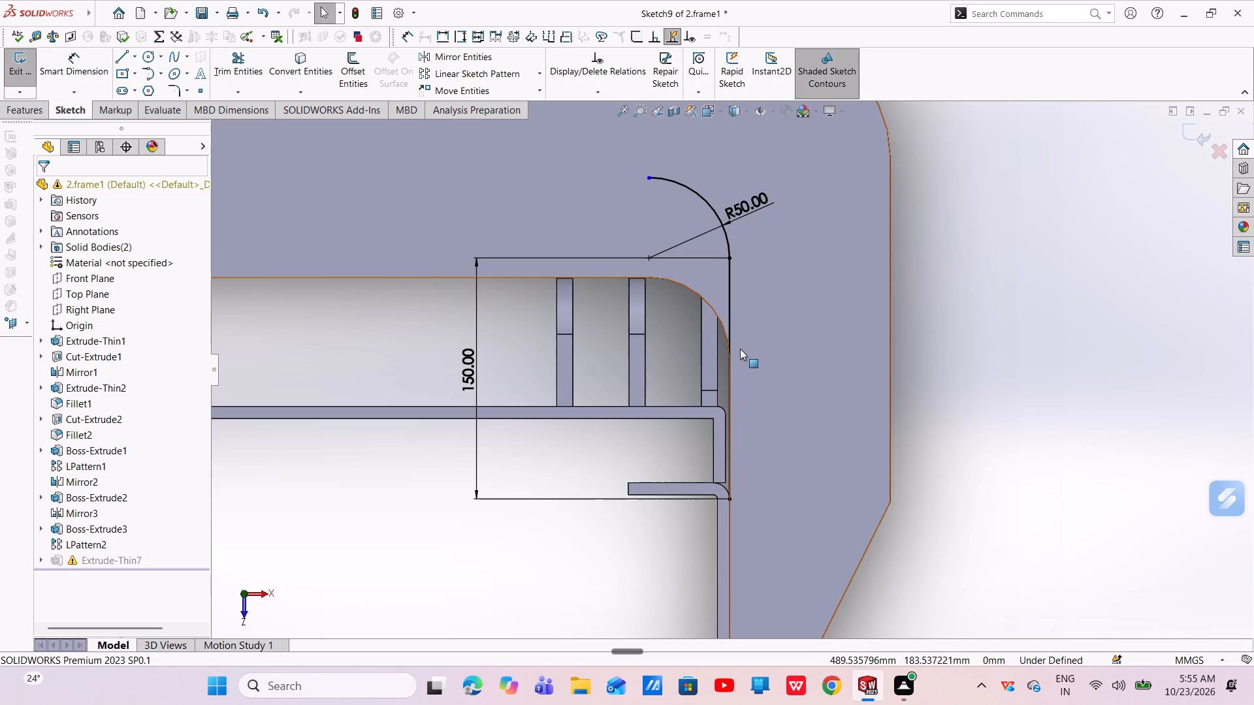
left_click_drag(731, 337, 720, 336)
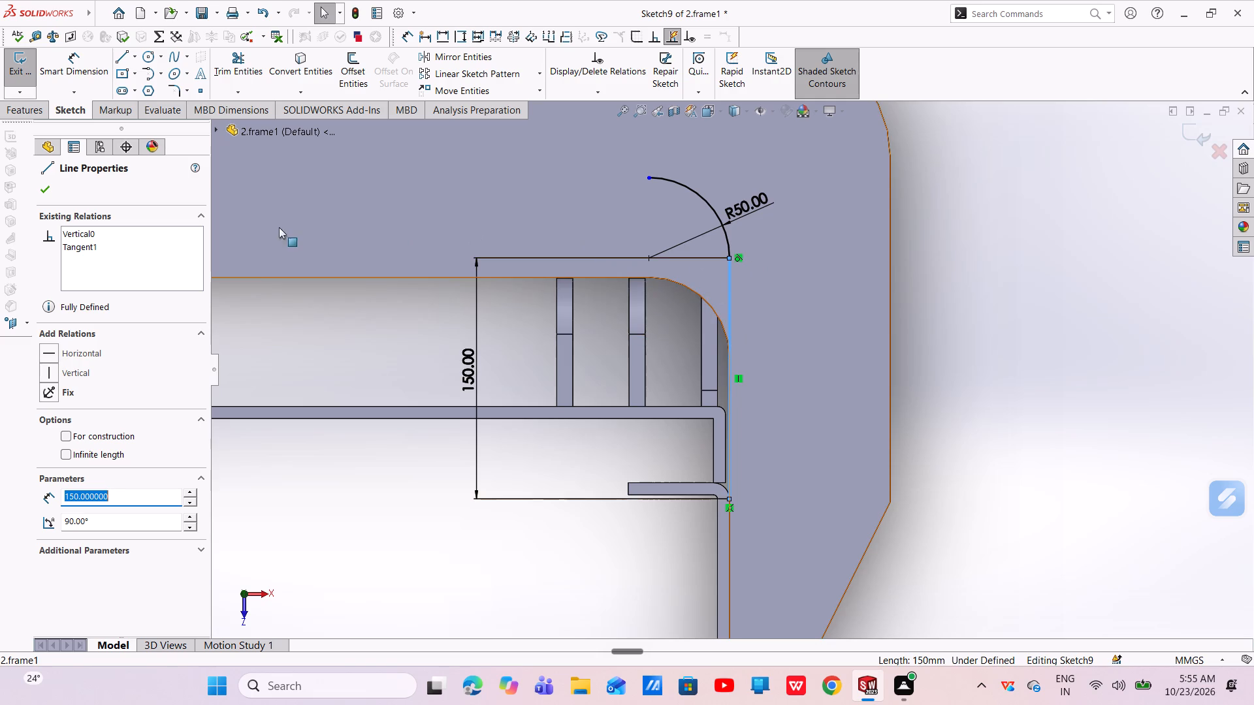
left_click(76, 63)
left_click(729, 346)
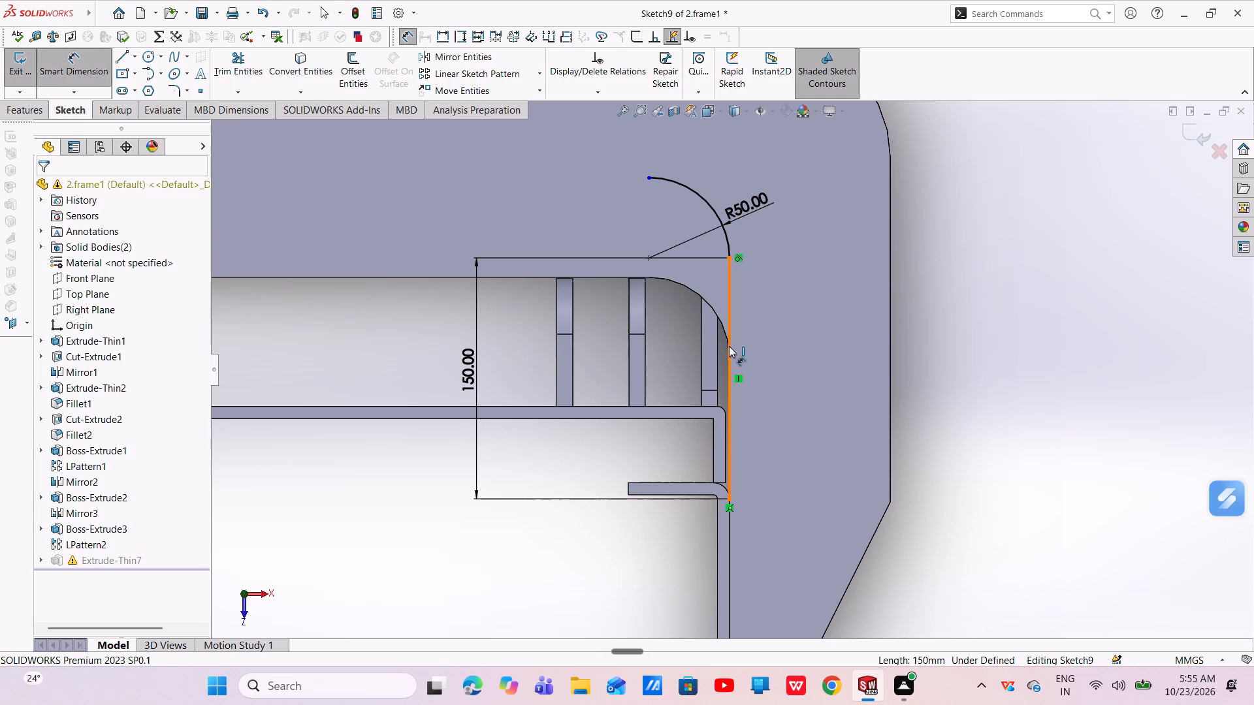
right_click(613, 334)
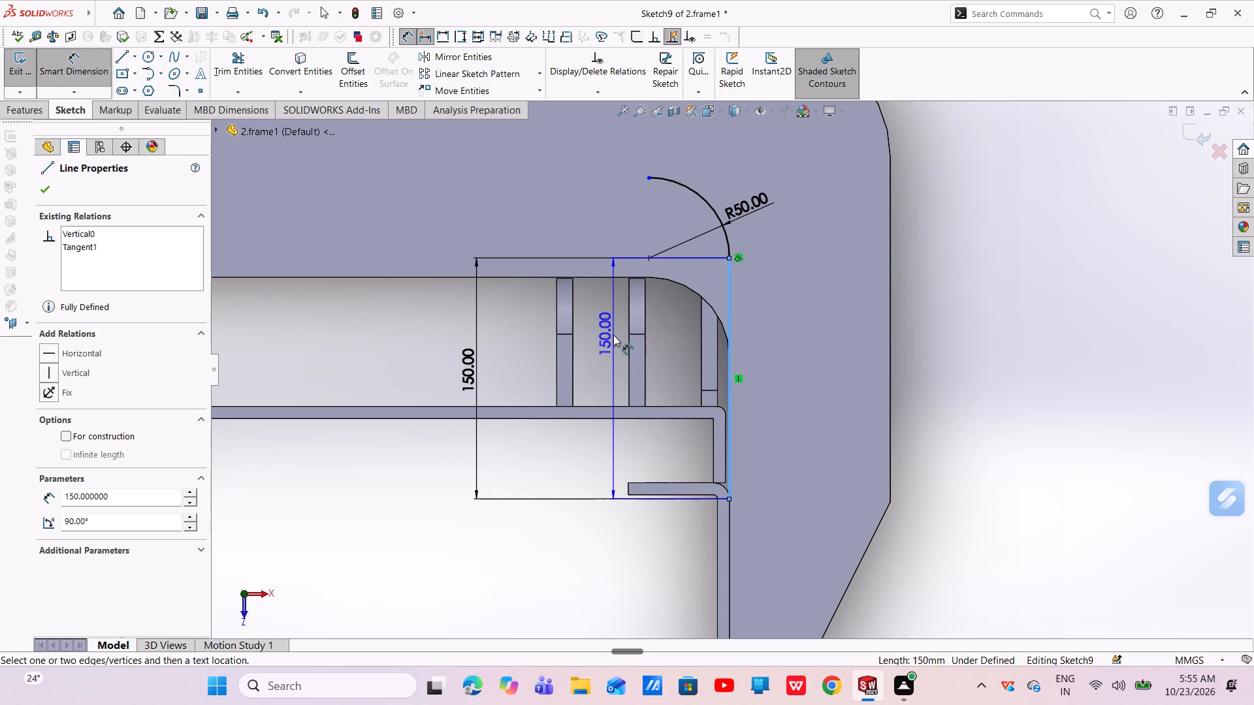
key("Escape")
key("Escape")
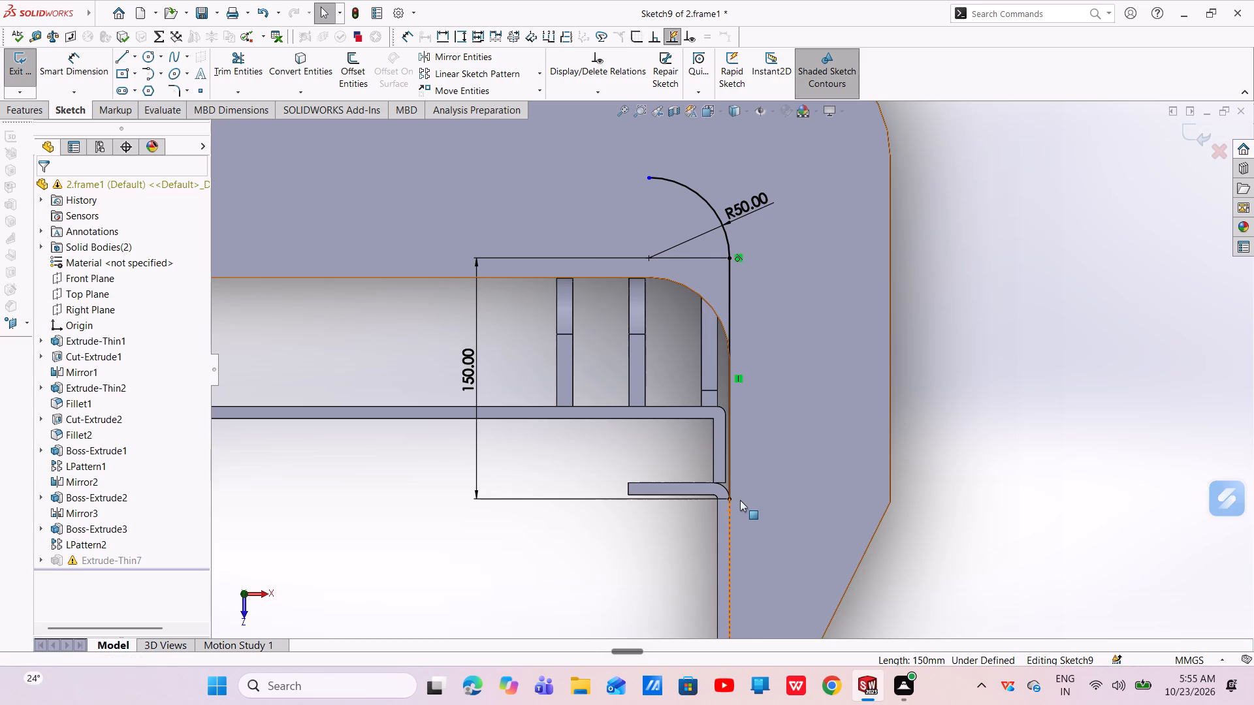
Make the lower endpoint of the bracket sketch's vertical line coincident with the channel's rounded corner edge, and finish the sketch edit.
scroll(740, 482, "down", 5)
left_click(711, 482)
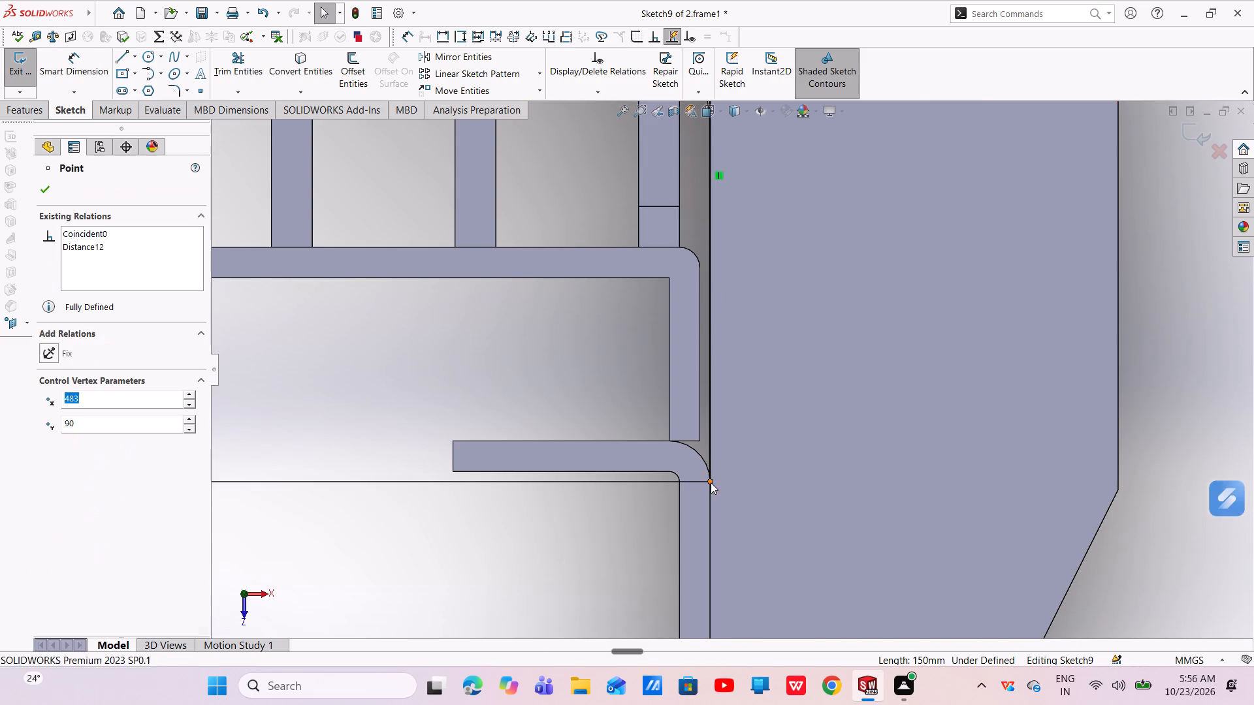
left_click(691, 448, "ctrl")
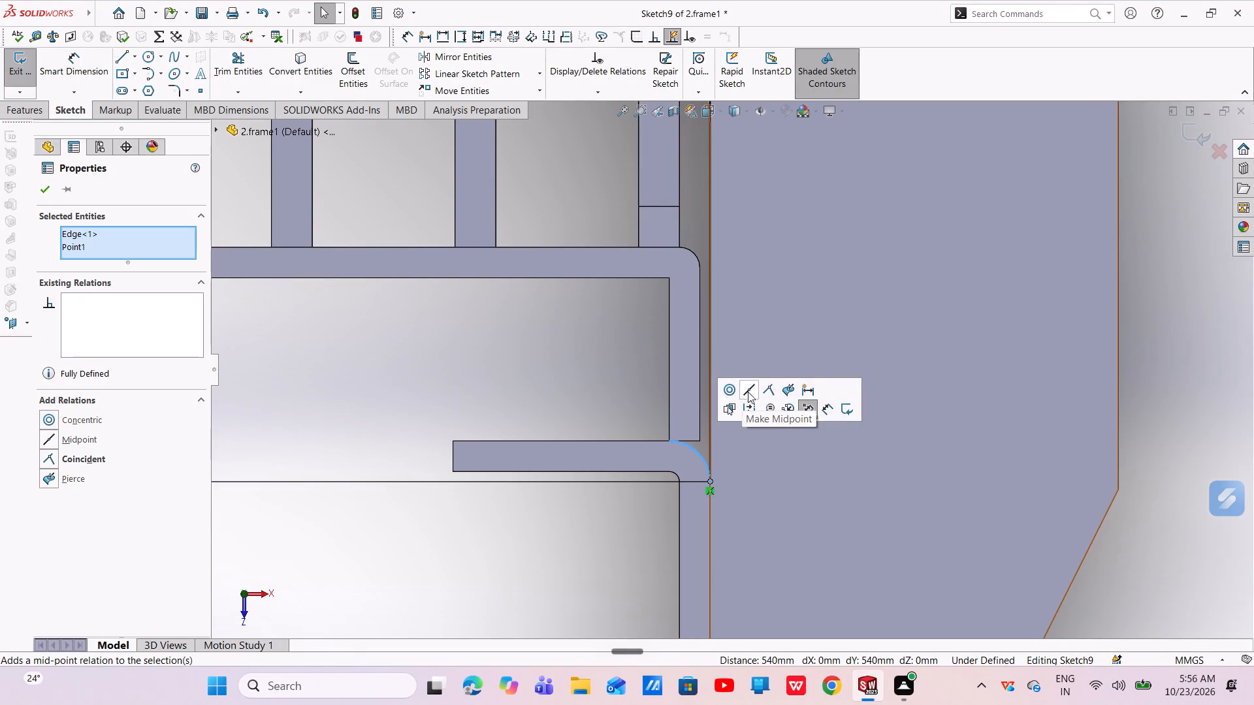
left_click(770, 391)
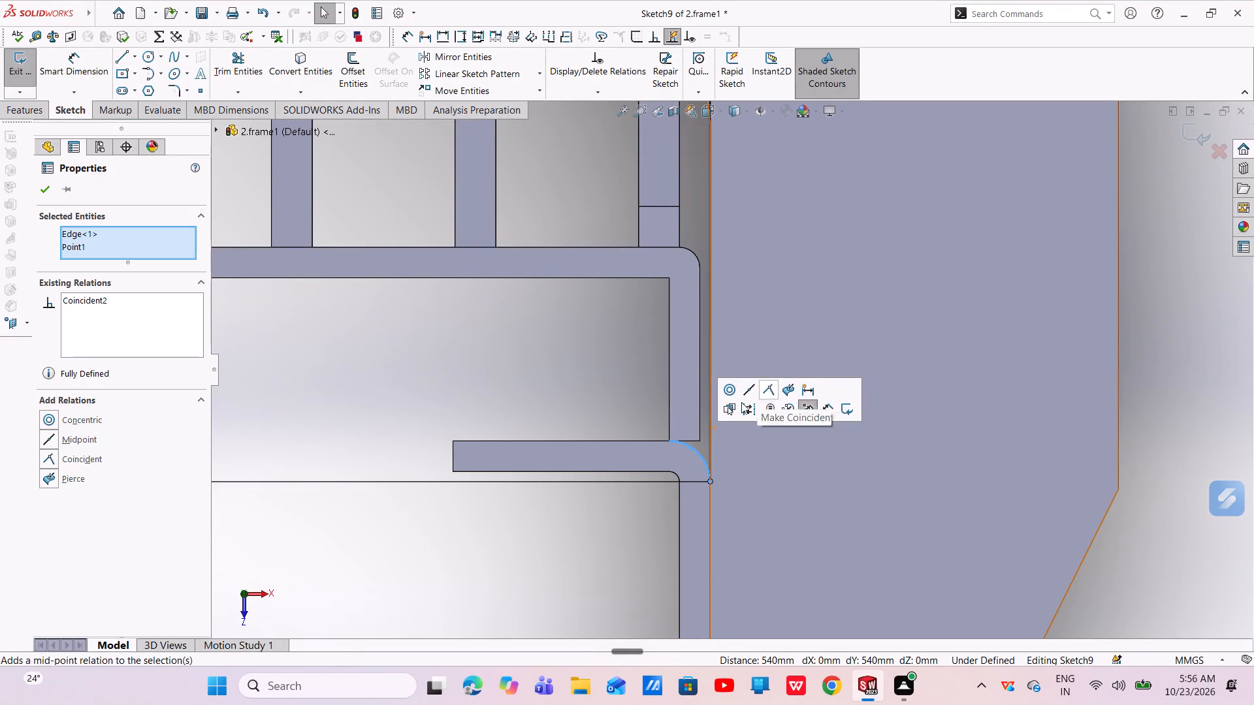
left_click(52, 185)
scroll(662, 356, "up", 6)
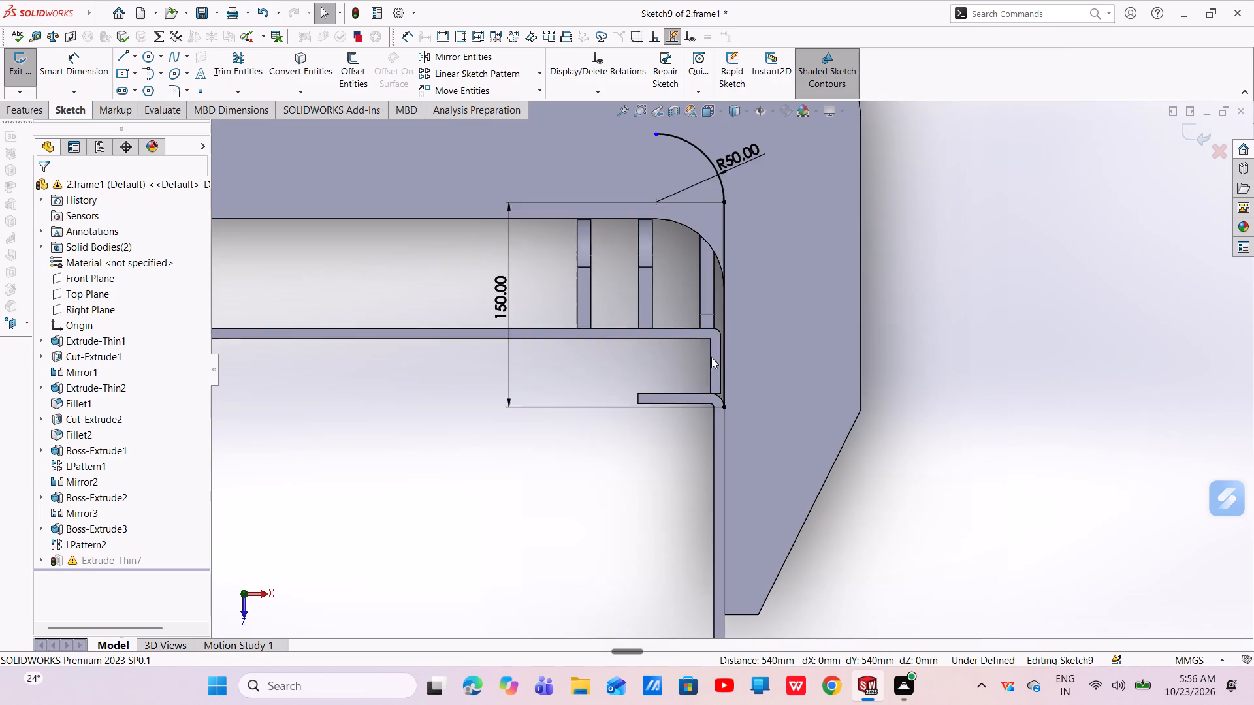
scroll(730, 356, "up", 2)
left_click(28, 116)
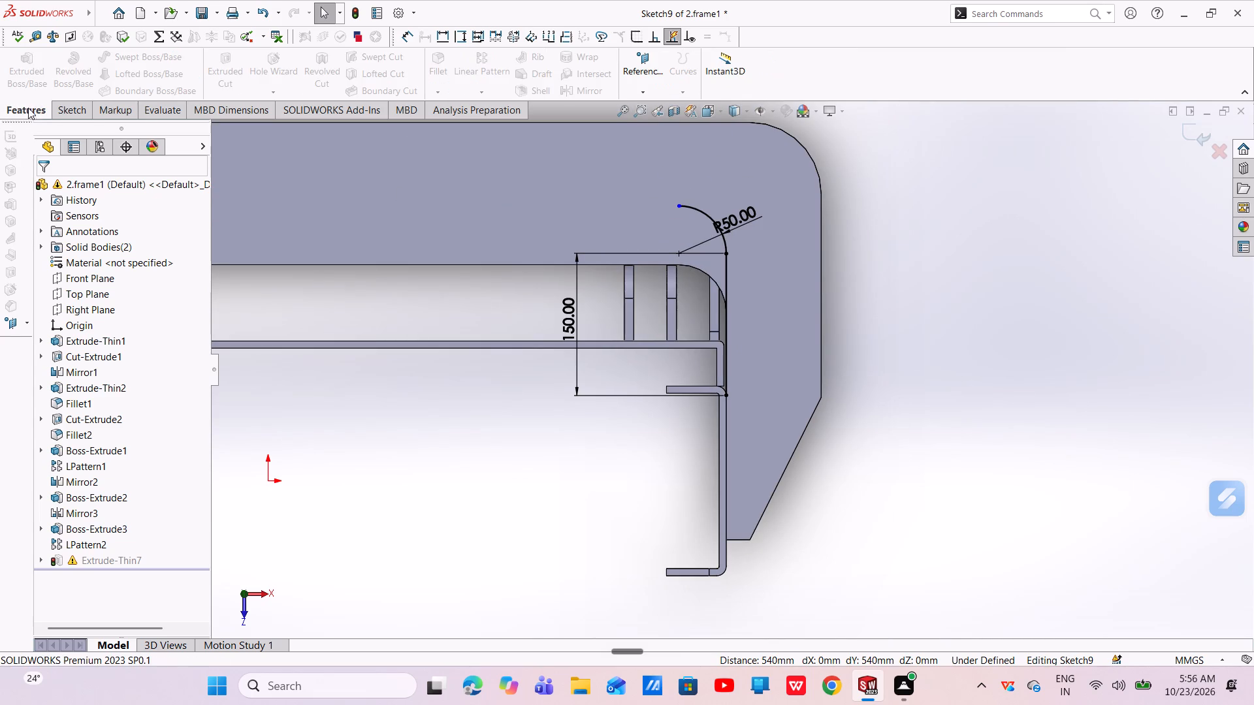
left_click(1182, 133)
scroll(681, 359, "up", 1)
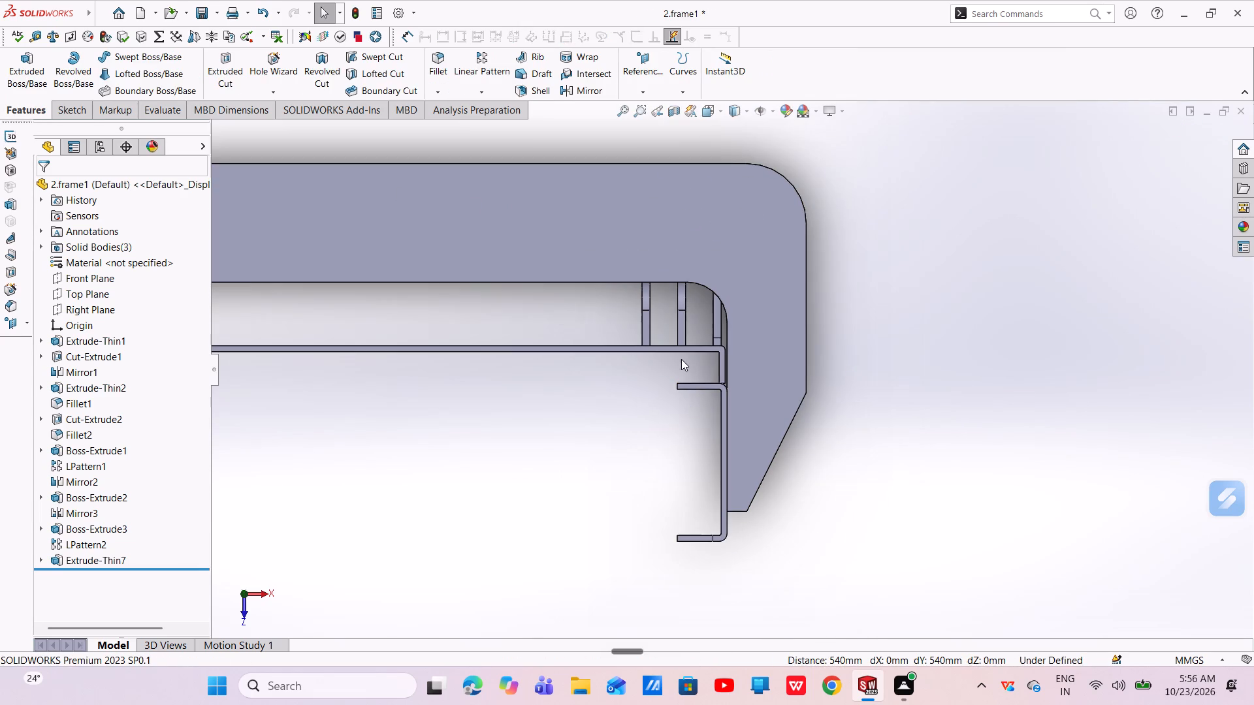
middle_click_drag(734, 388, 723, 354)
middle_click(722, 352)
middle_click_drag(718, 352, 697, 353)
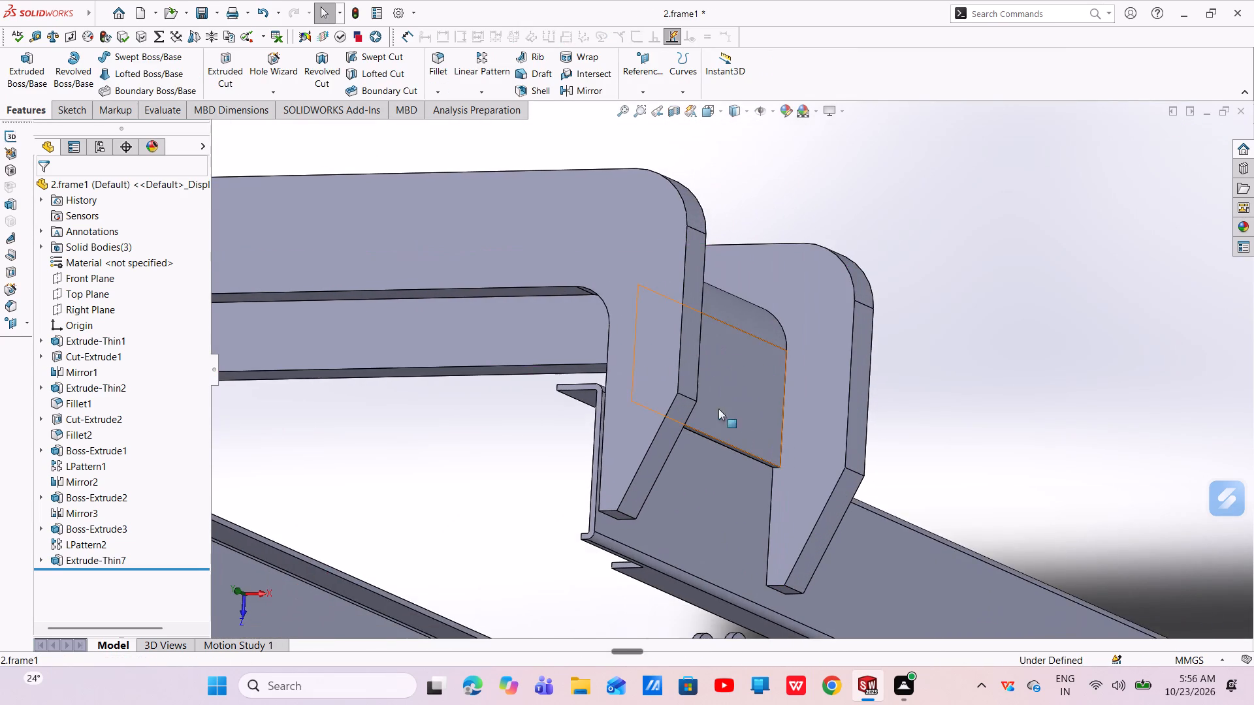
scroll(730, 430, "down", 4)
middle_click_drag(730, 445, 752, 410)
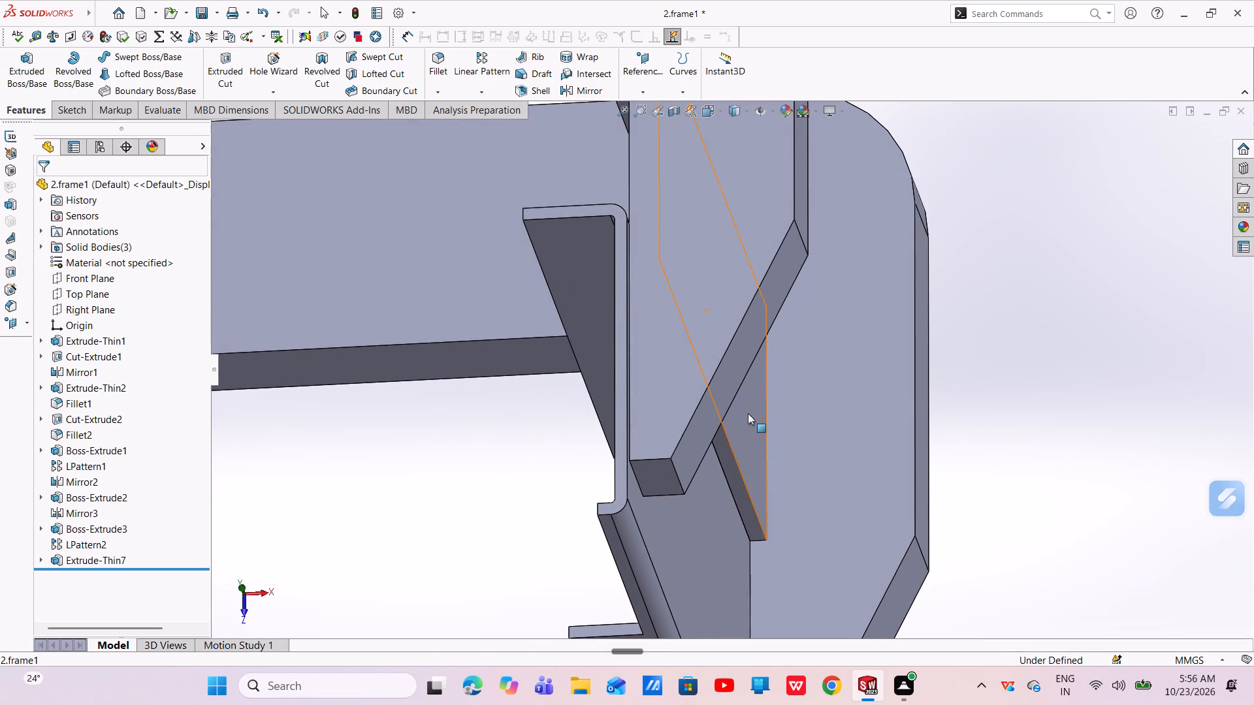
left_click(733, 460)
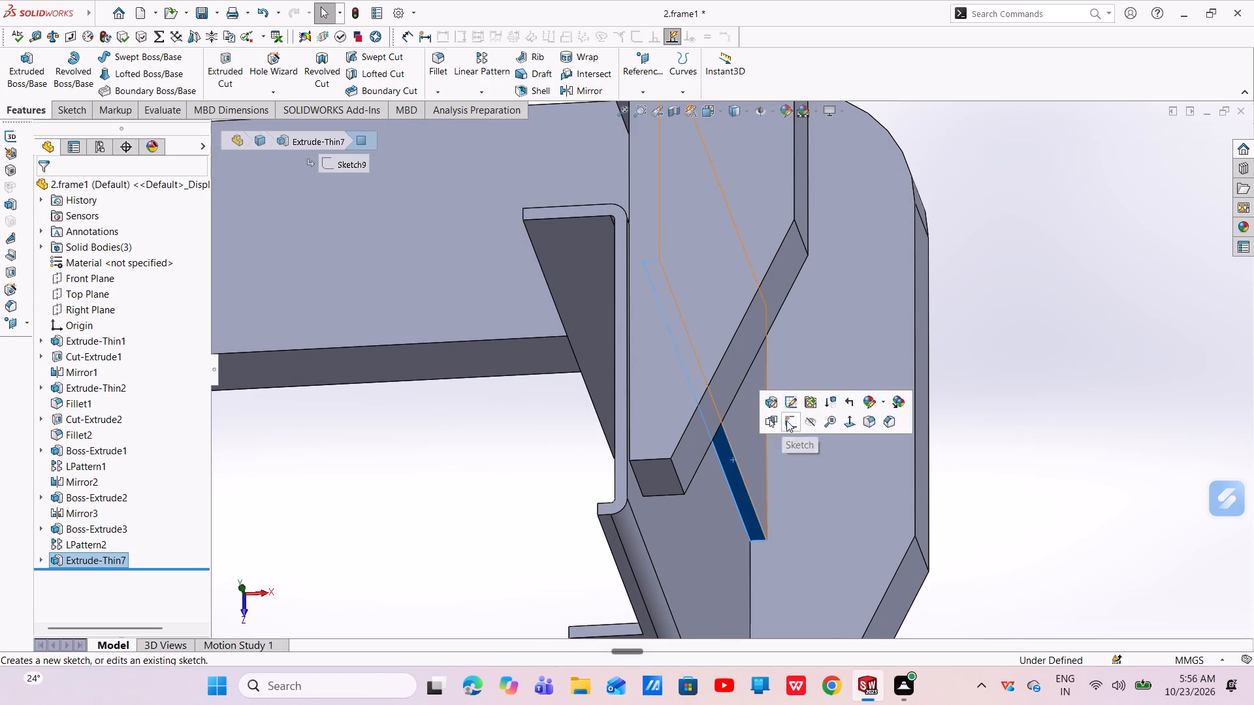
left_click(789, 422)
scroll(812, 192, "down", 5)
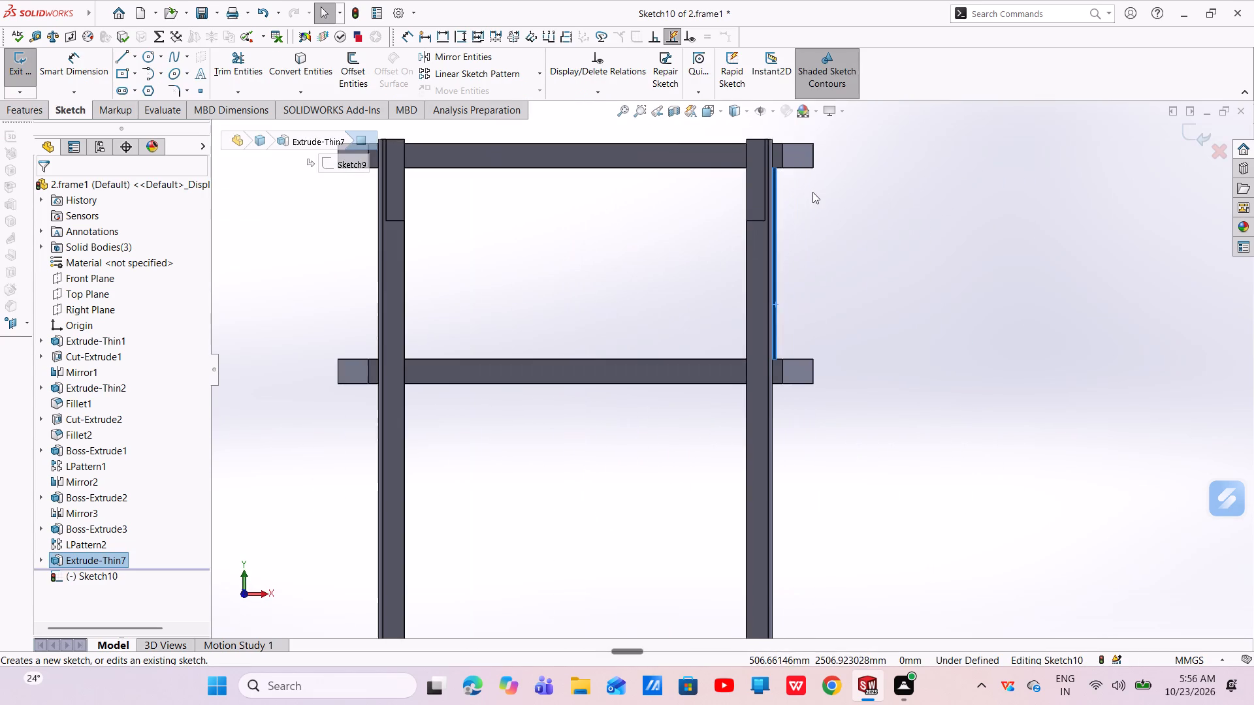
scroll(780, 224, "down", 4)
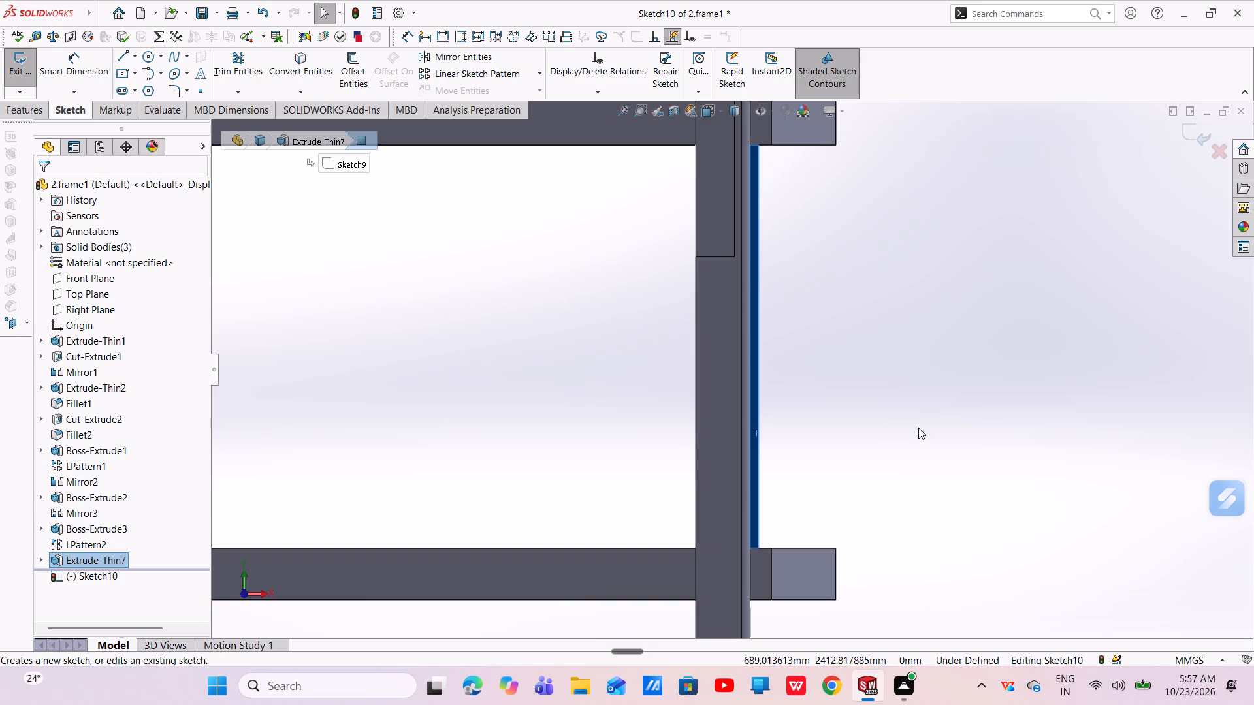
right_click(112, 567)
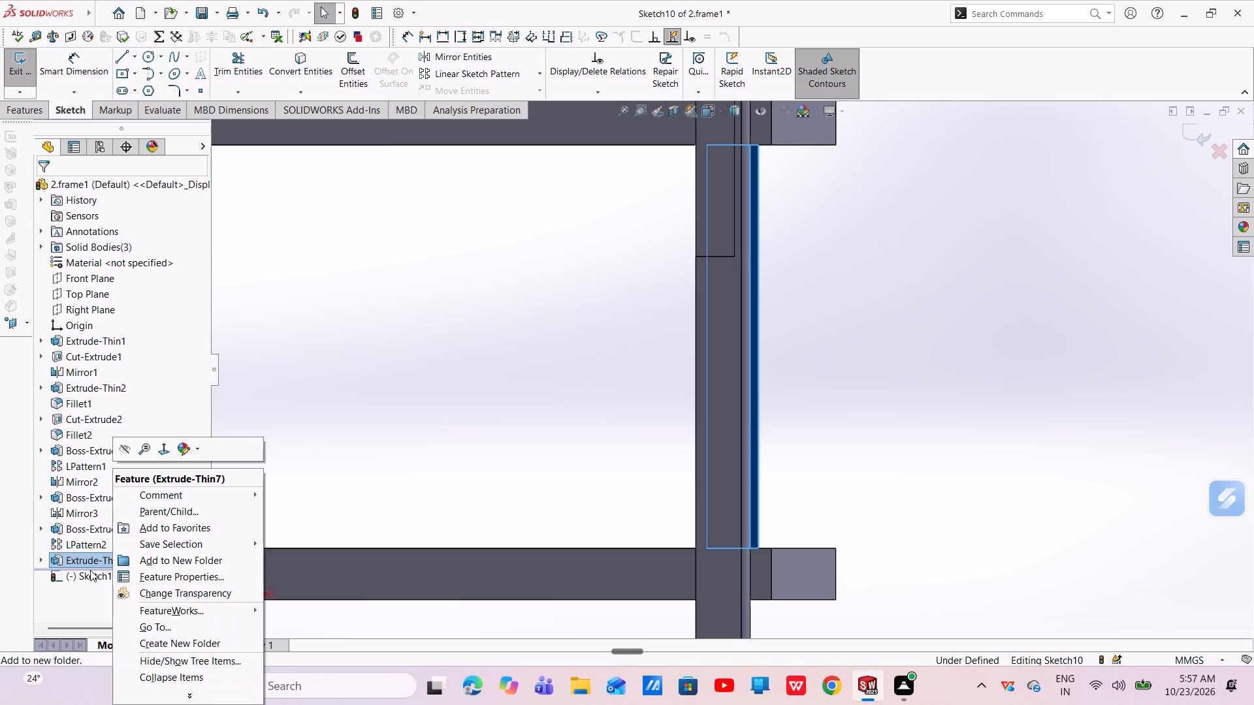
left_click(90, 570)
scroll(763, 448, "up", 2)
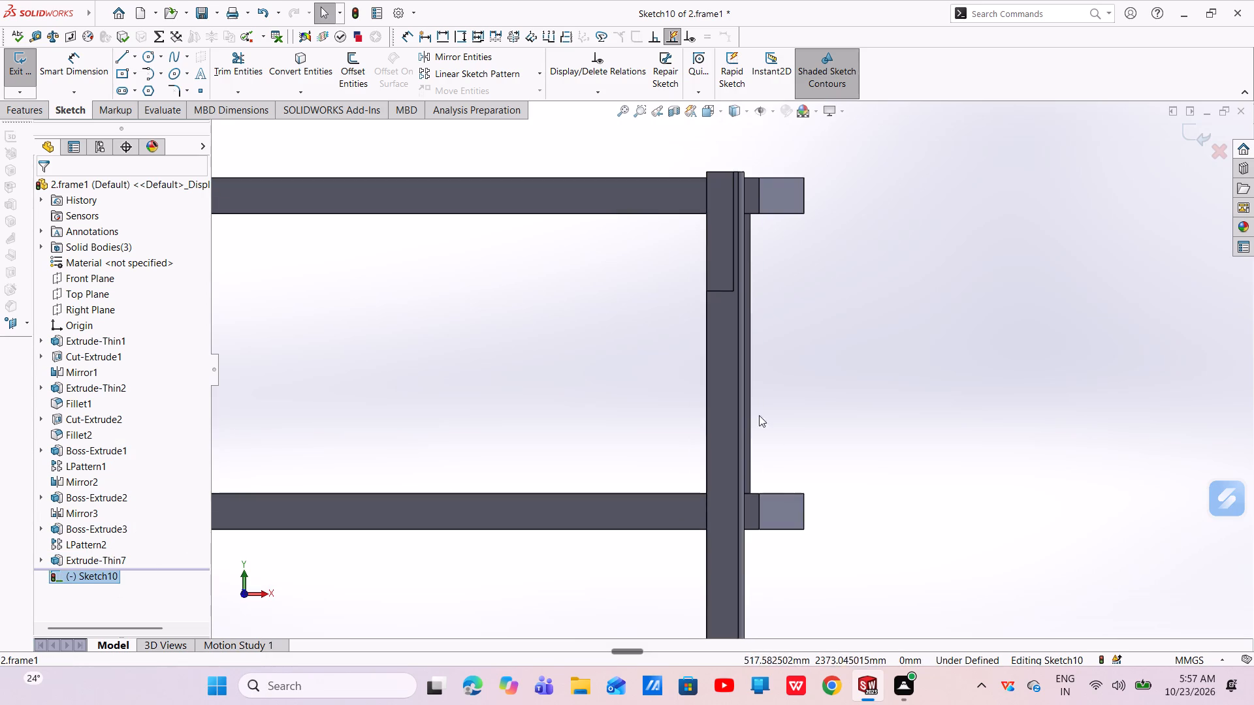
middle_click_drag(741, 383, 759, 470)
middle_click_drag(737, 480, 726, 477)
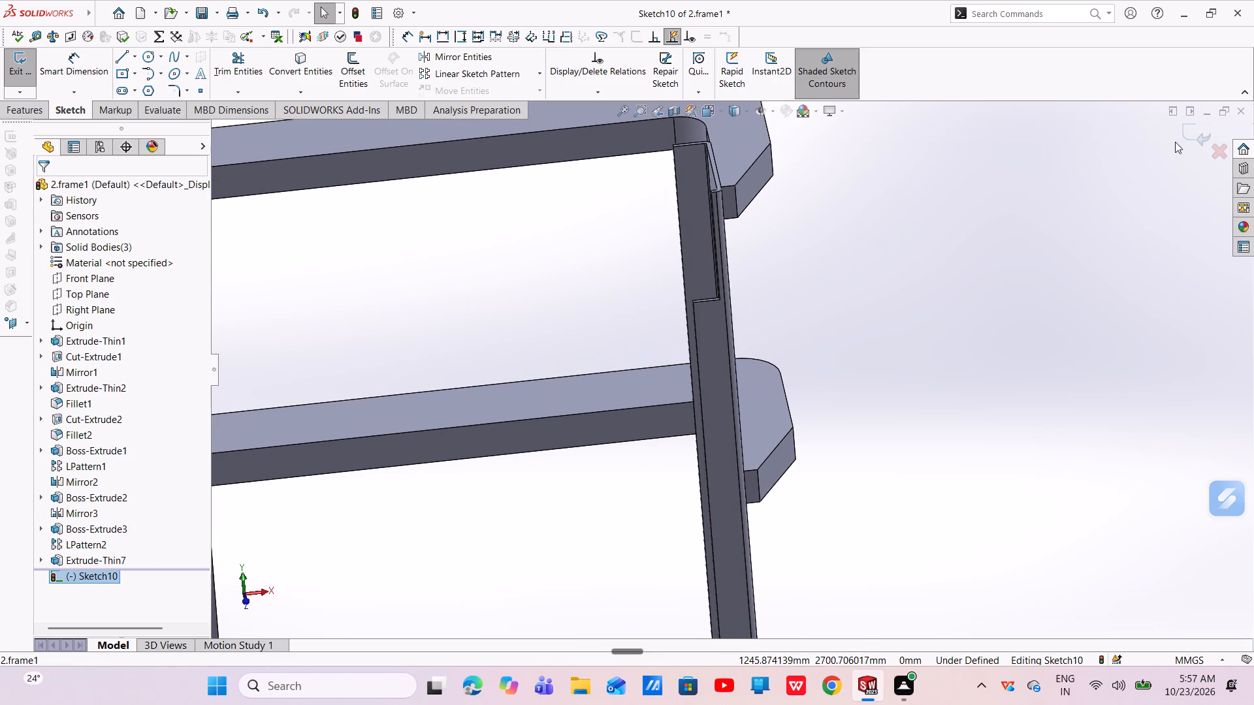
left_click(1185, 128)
Examine how the rebuilt bracket sits between the two crosspieces and against the channel from several angles and close up.
scroll(792, 337, "up", 2)
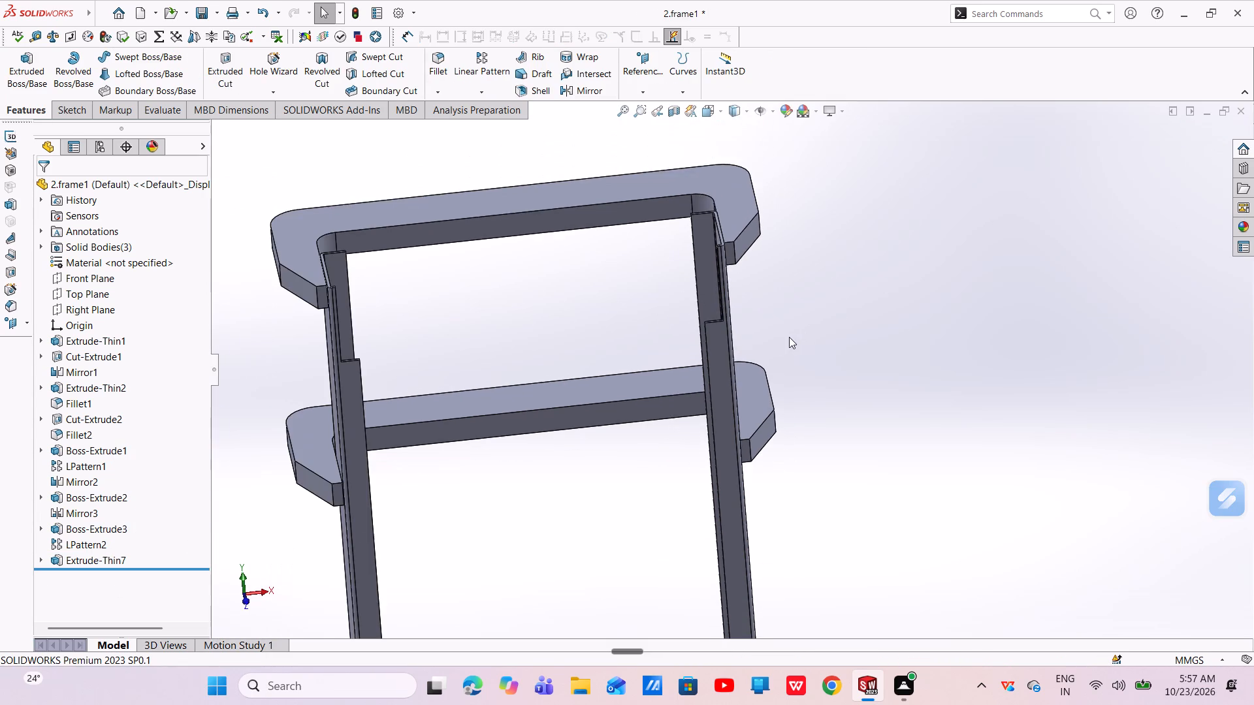
middle_click_drag(771, 332, 790, 363)
scroll(780, 364, "down", 3)
scroll(771, 358, "up", 4)
middle_click_drag(771, 358, 758, 493)
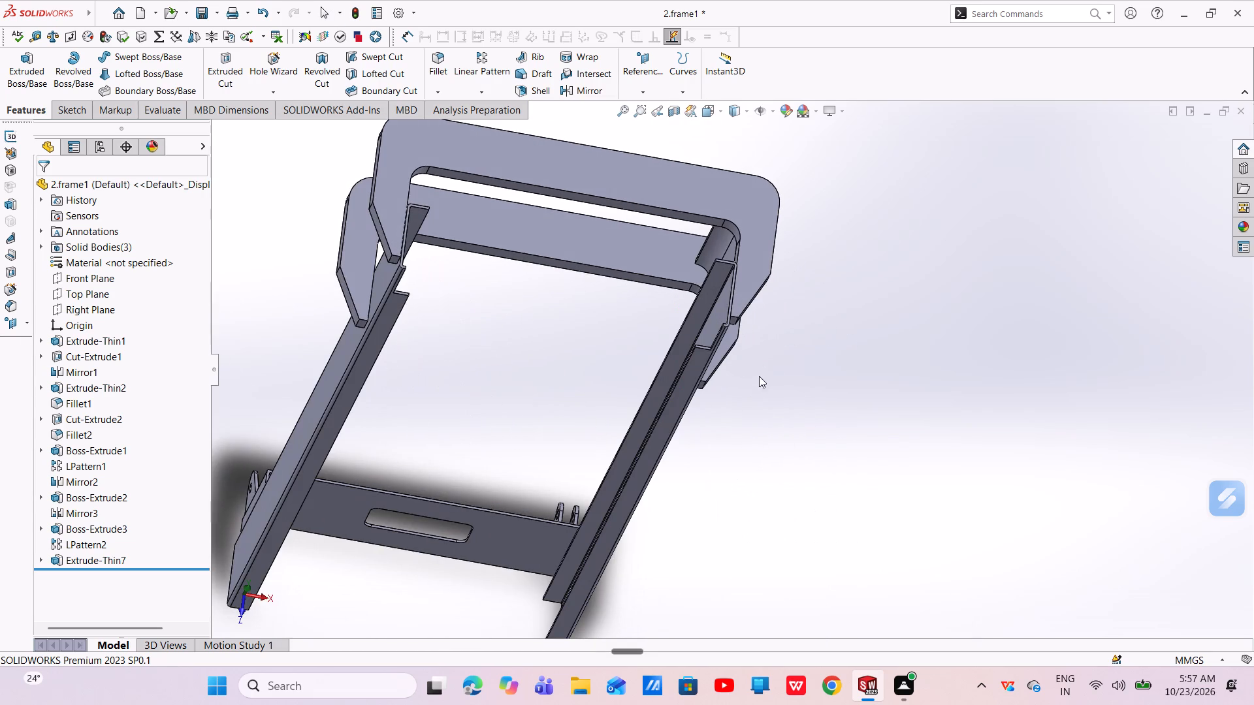
scroll(758, 336, "down", 4)
scroll(758, 336, "up", 2)
middle_click_drag(751, 332, 709, 425)
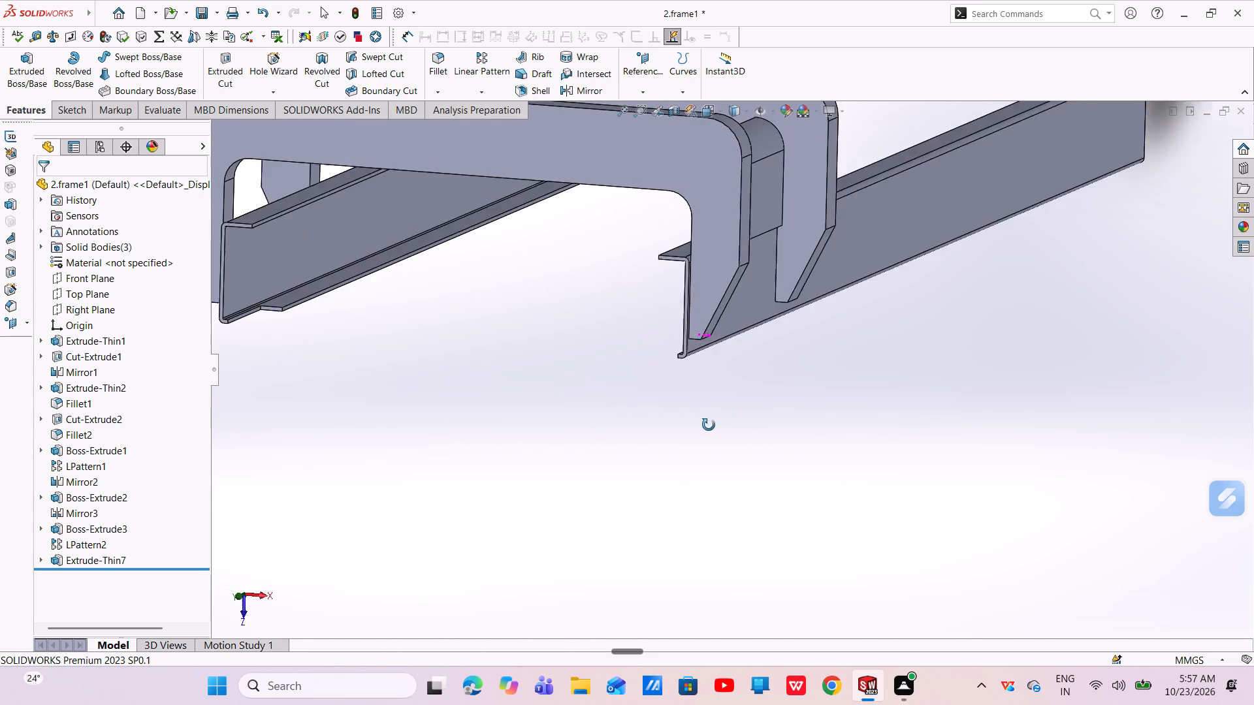
middle_click_drag(709, 425, 739, 443)
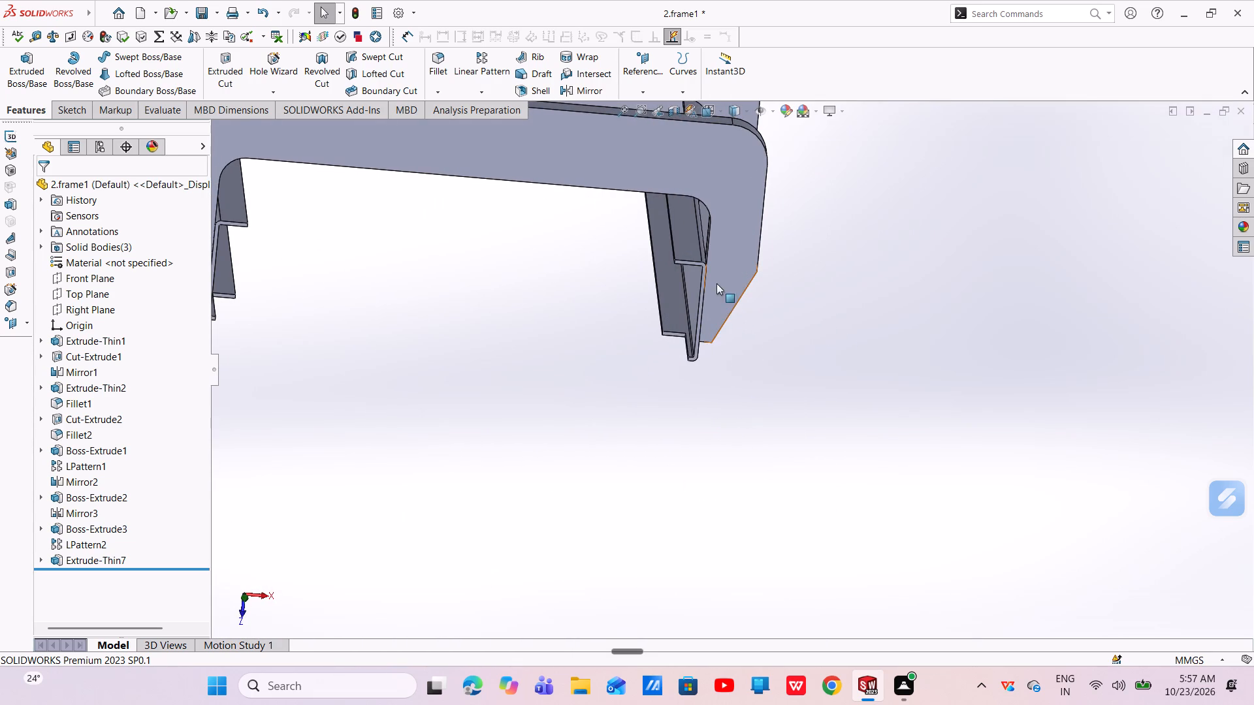
scroll(714, 229, "down", 5)
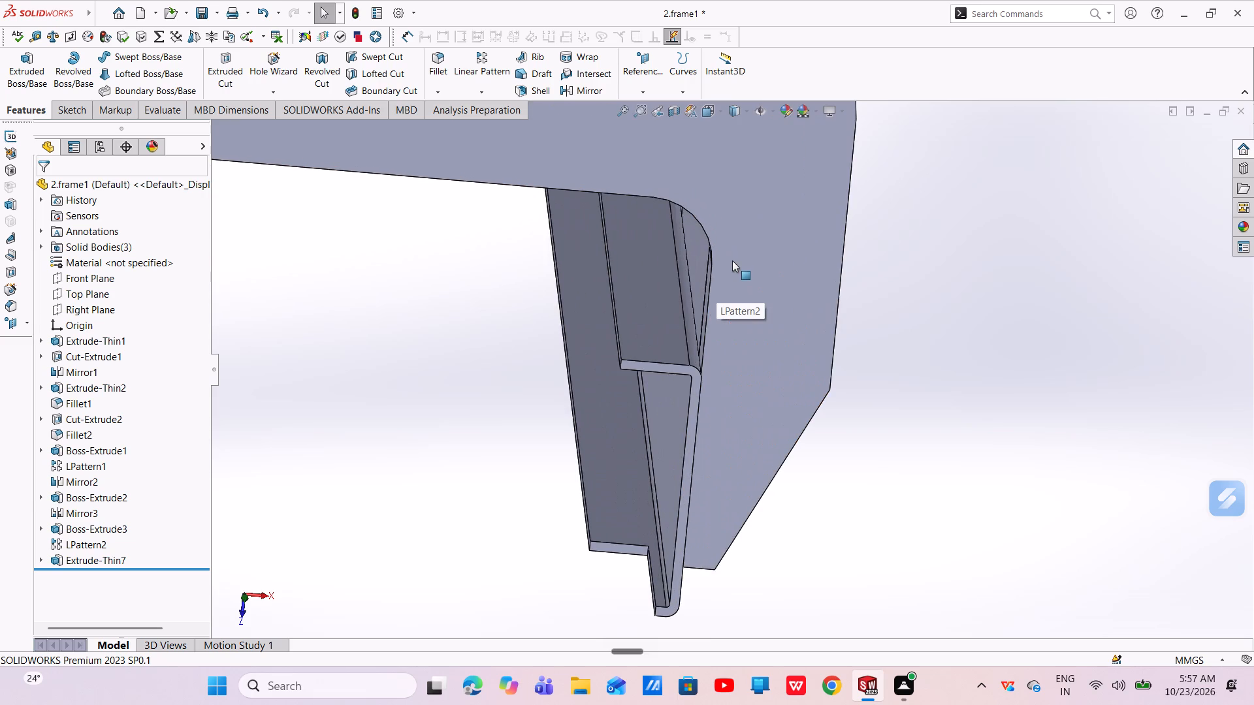
middle_click_drag(732, 260, 708, 258)
scroll(865, 210, "up", 1)
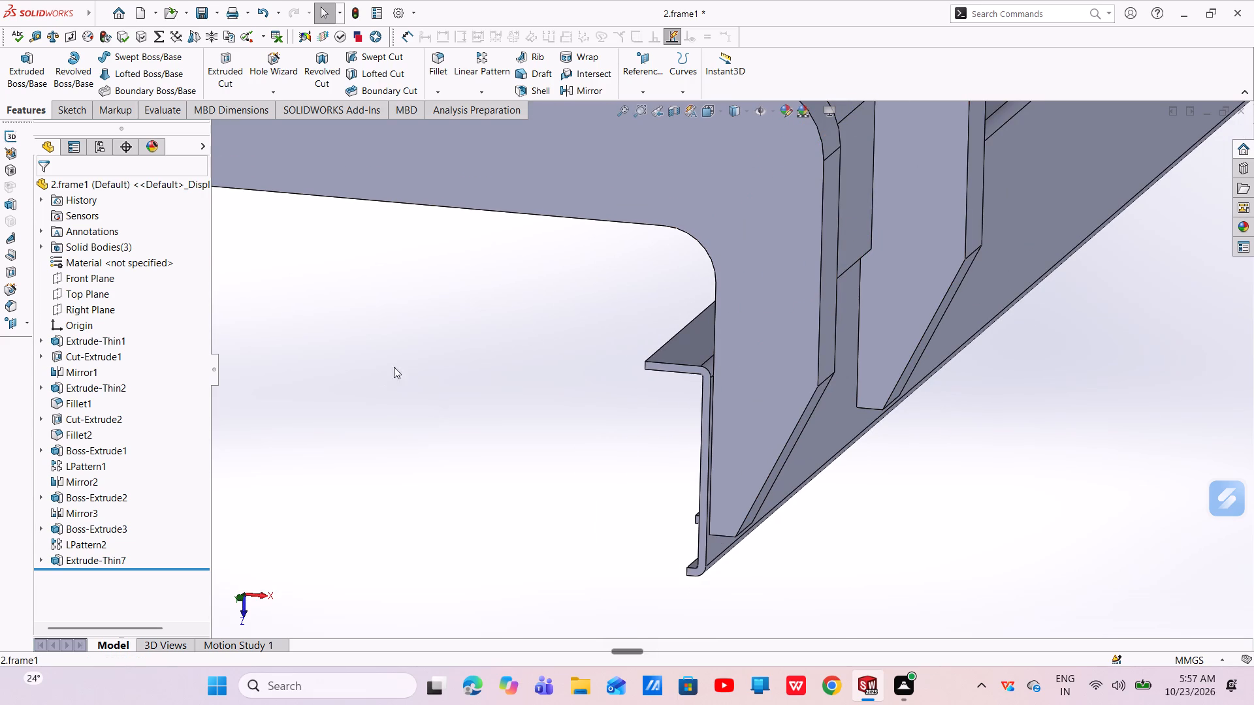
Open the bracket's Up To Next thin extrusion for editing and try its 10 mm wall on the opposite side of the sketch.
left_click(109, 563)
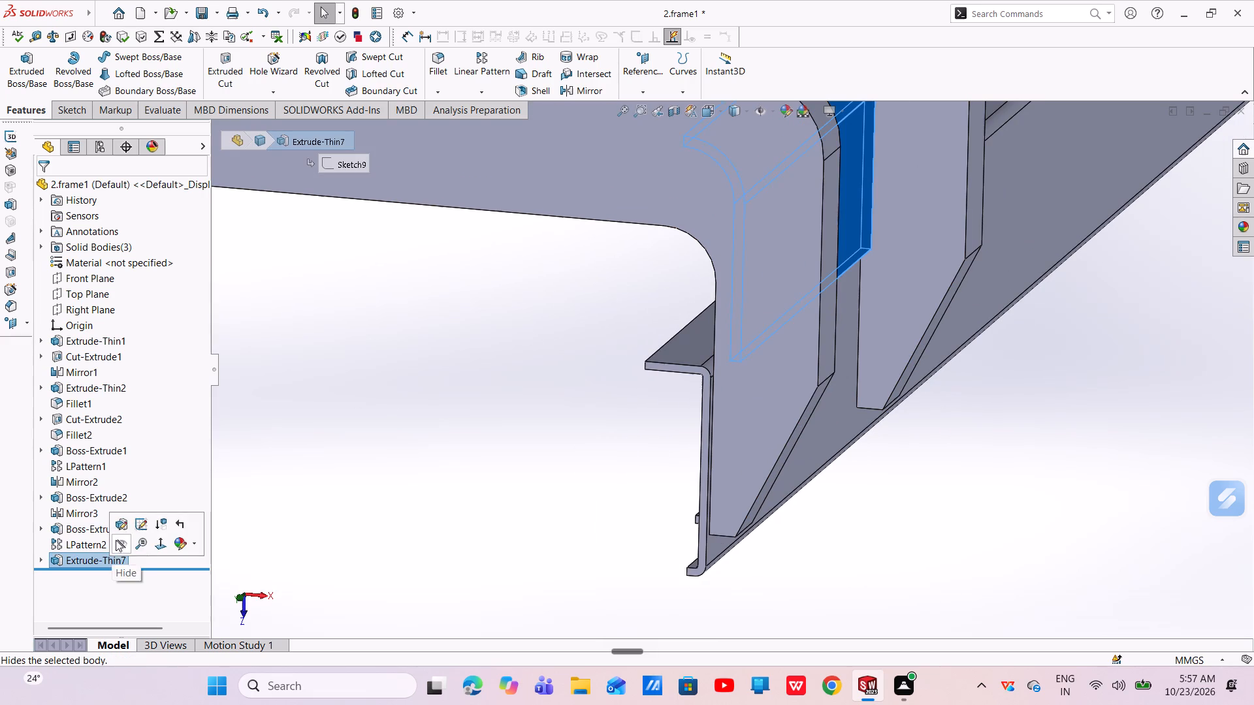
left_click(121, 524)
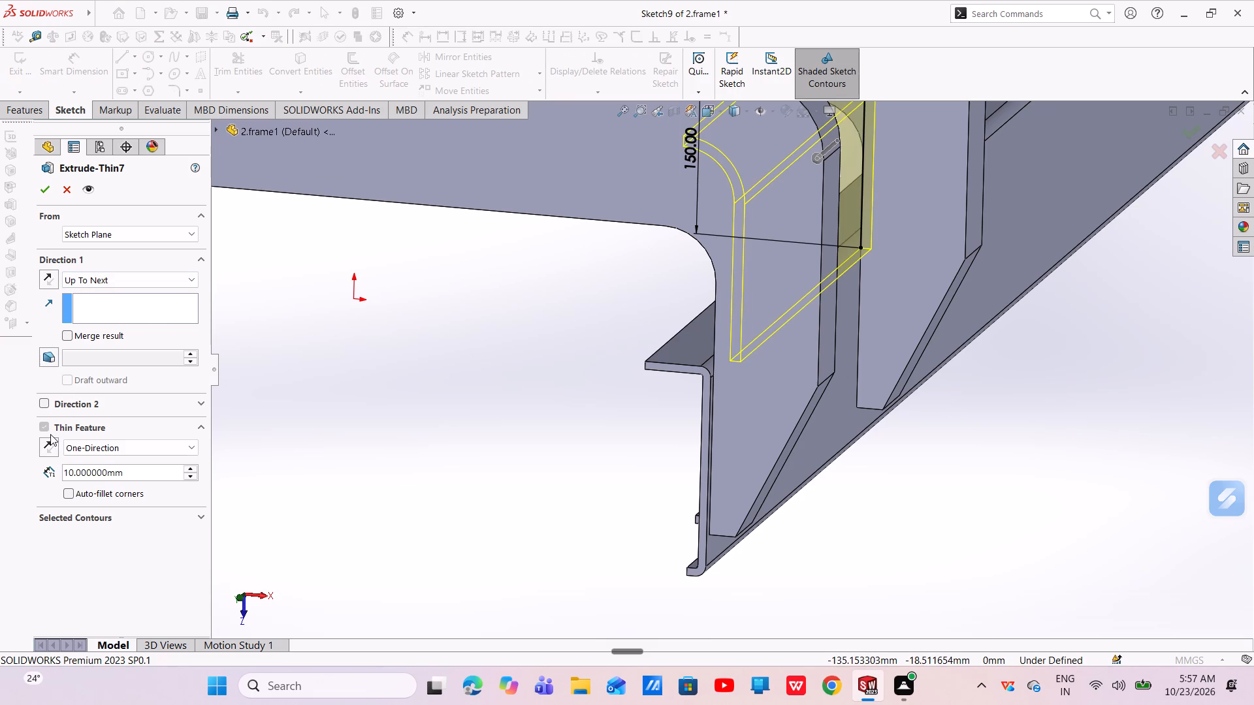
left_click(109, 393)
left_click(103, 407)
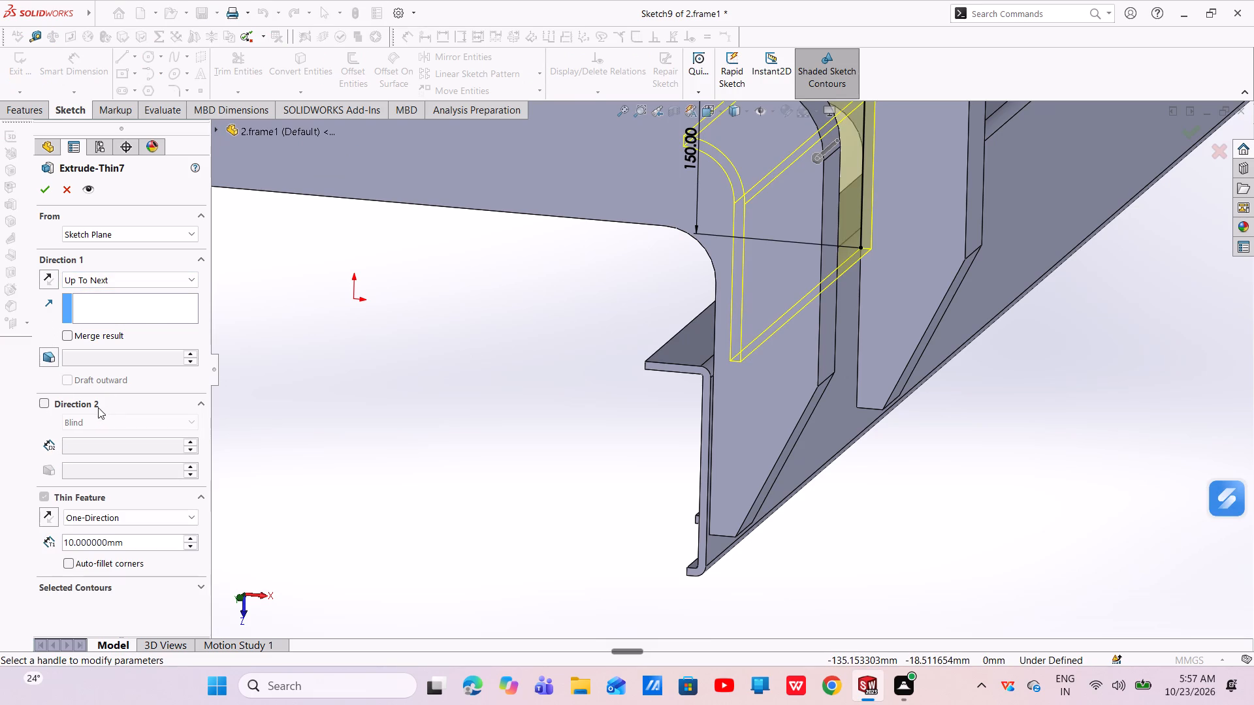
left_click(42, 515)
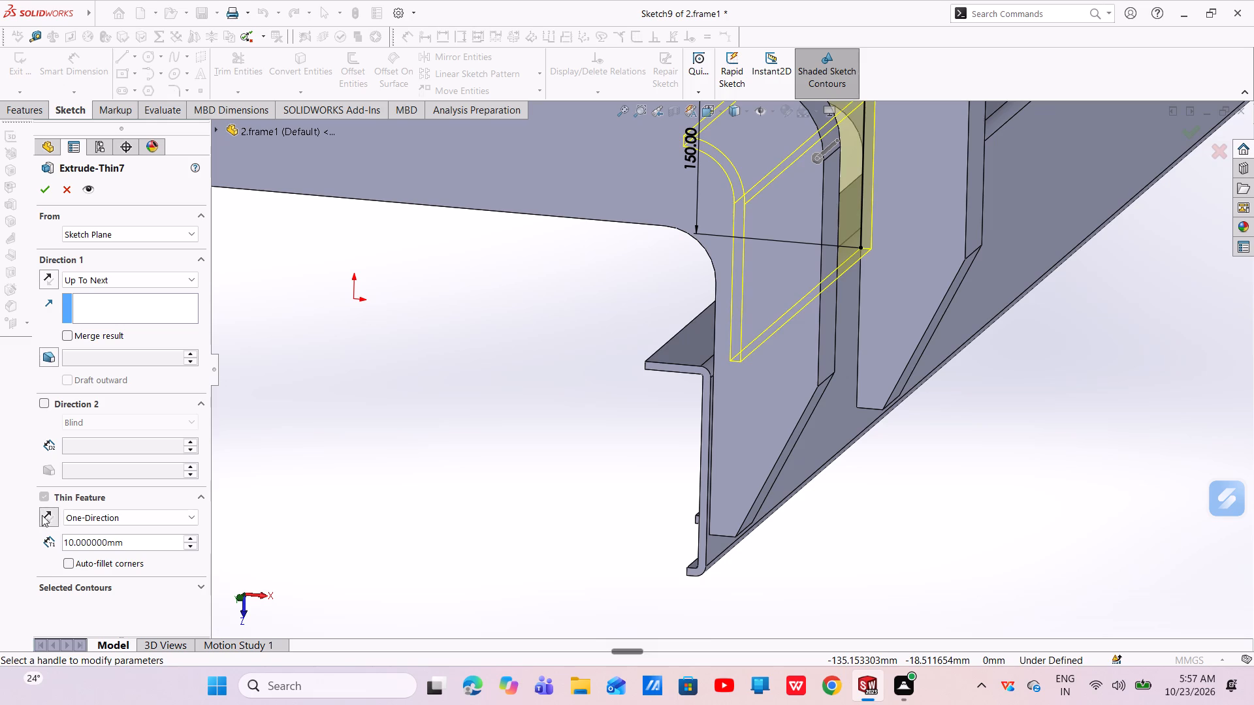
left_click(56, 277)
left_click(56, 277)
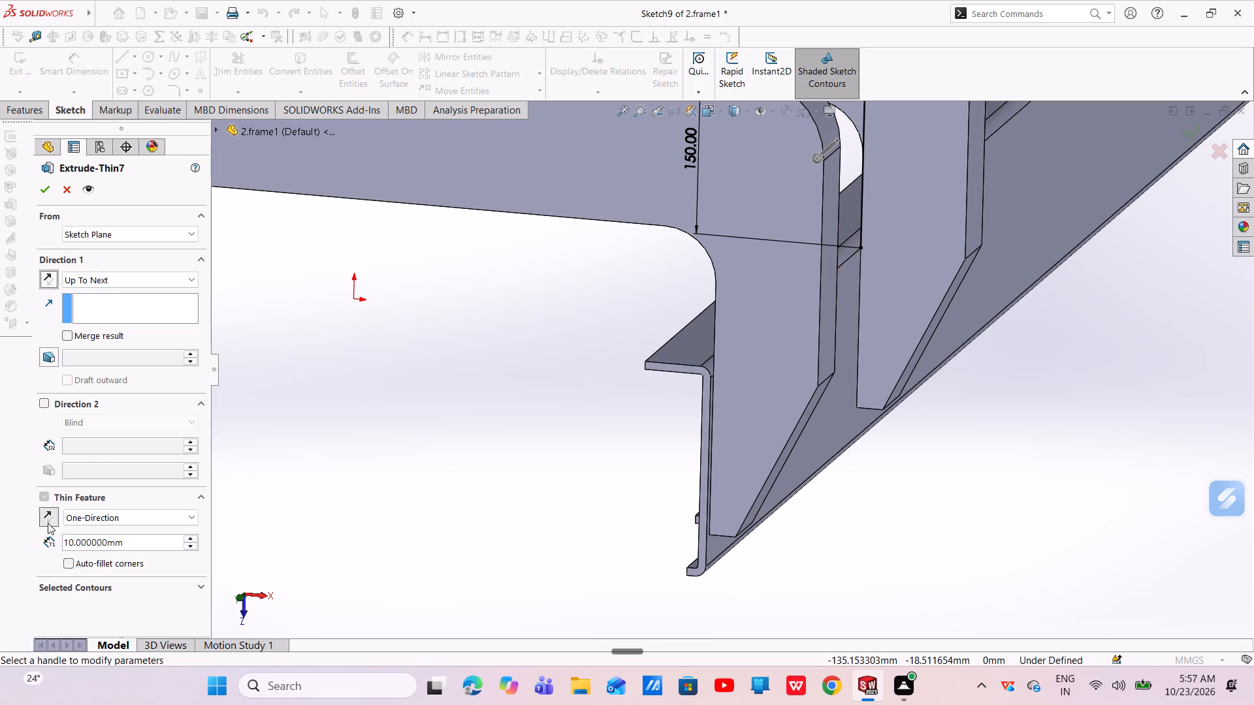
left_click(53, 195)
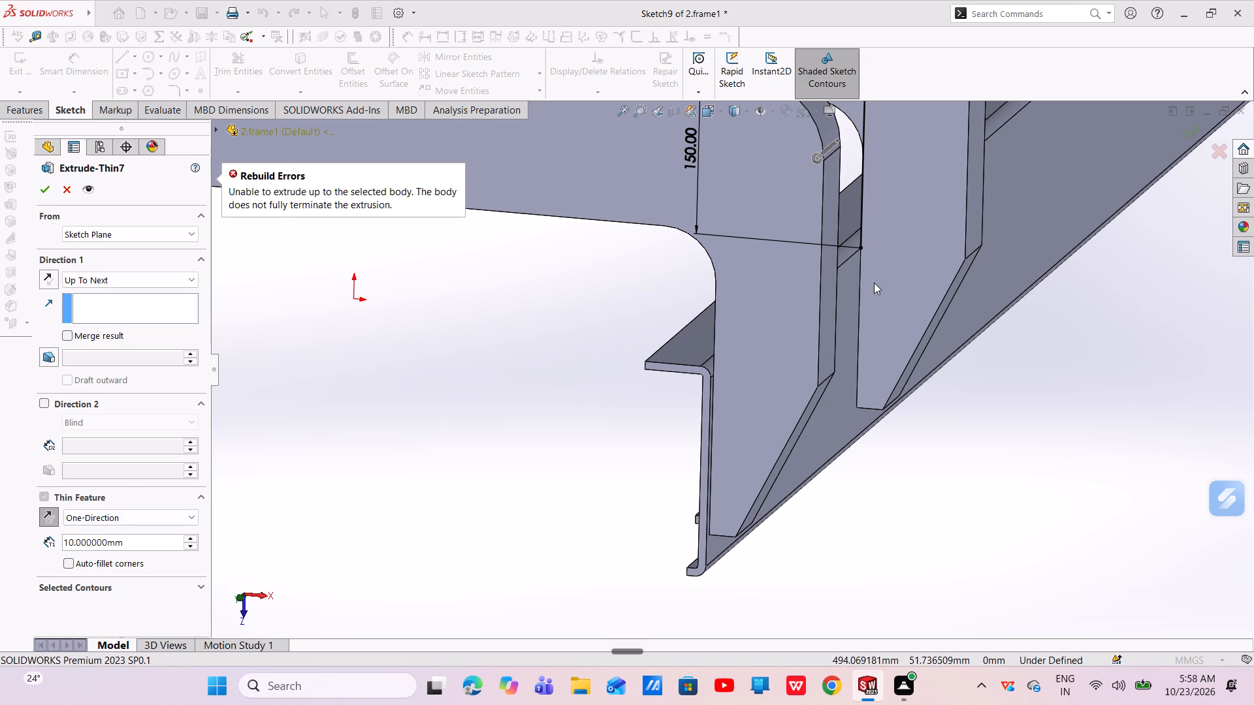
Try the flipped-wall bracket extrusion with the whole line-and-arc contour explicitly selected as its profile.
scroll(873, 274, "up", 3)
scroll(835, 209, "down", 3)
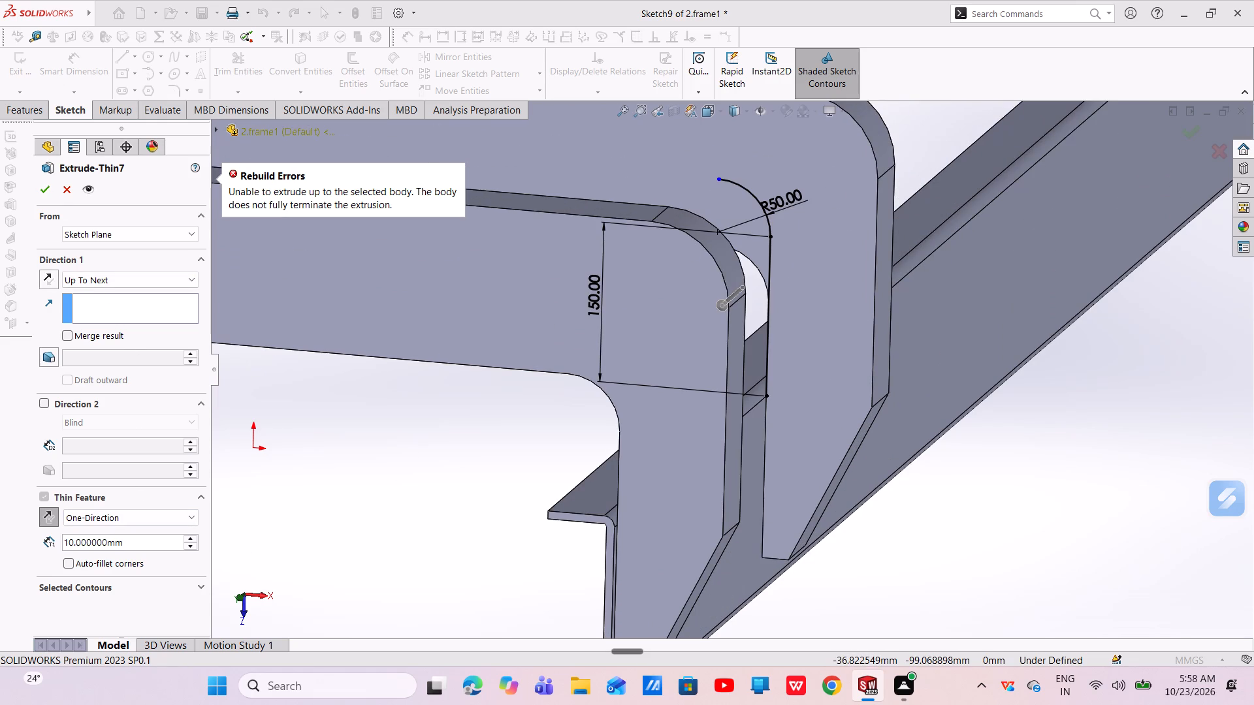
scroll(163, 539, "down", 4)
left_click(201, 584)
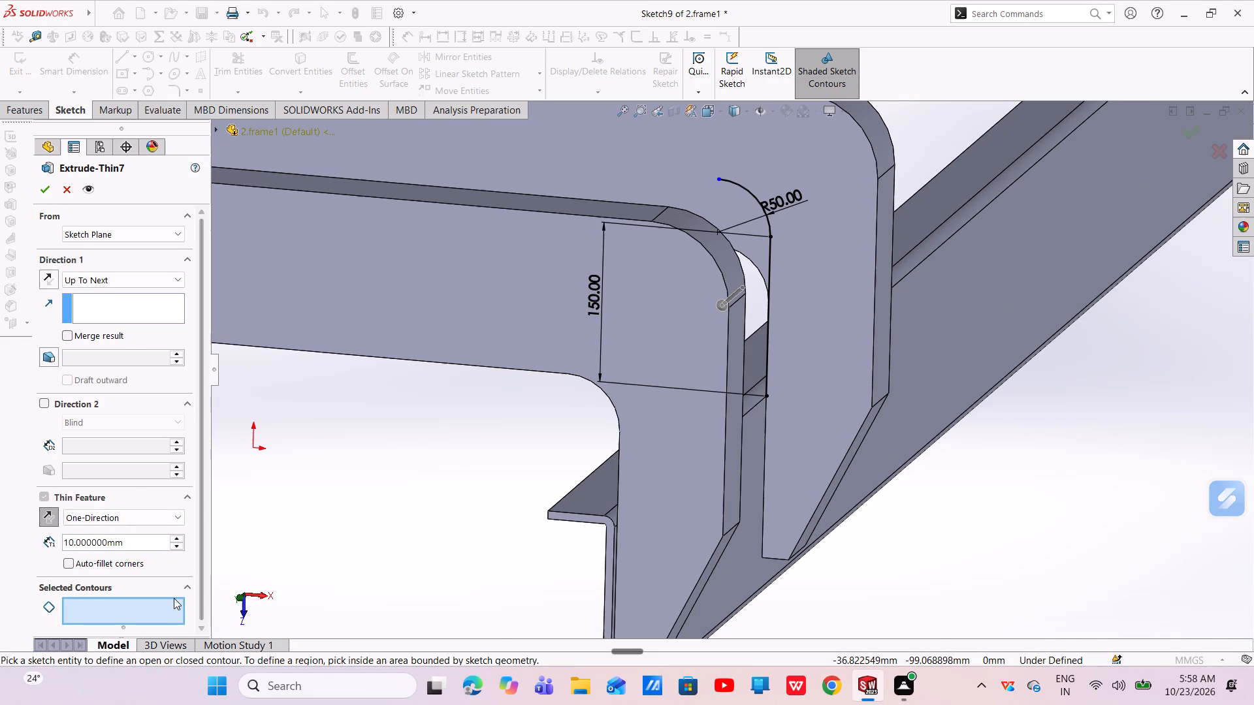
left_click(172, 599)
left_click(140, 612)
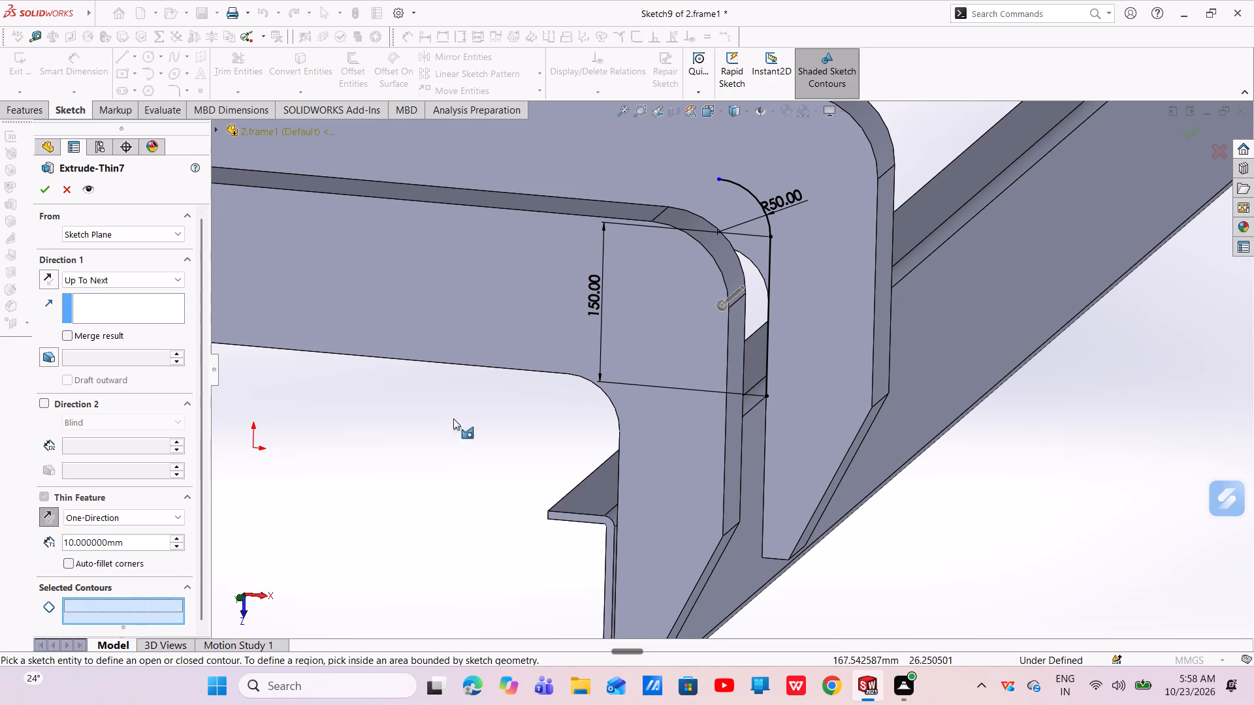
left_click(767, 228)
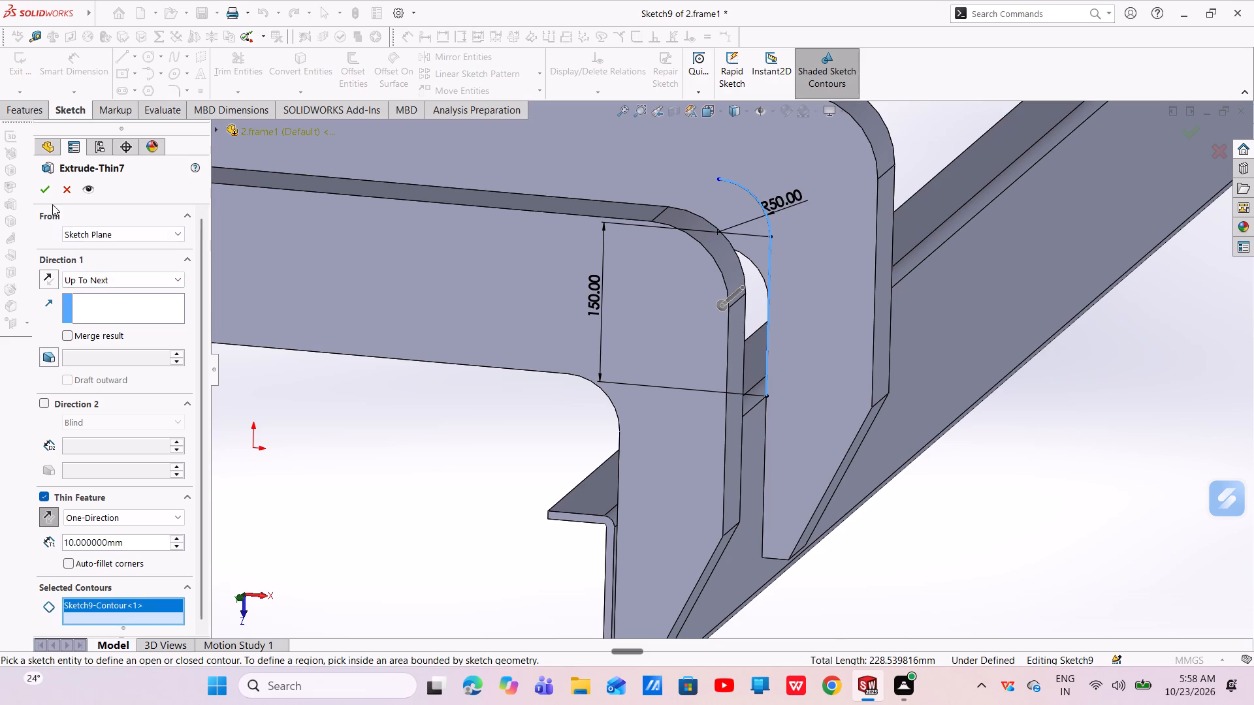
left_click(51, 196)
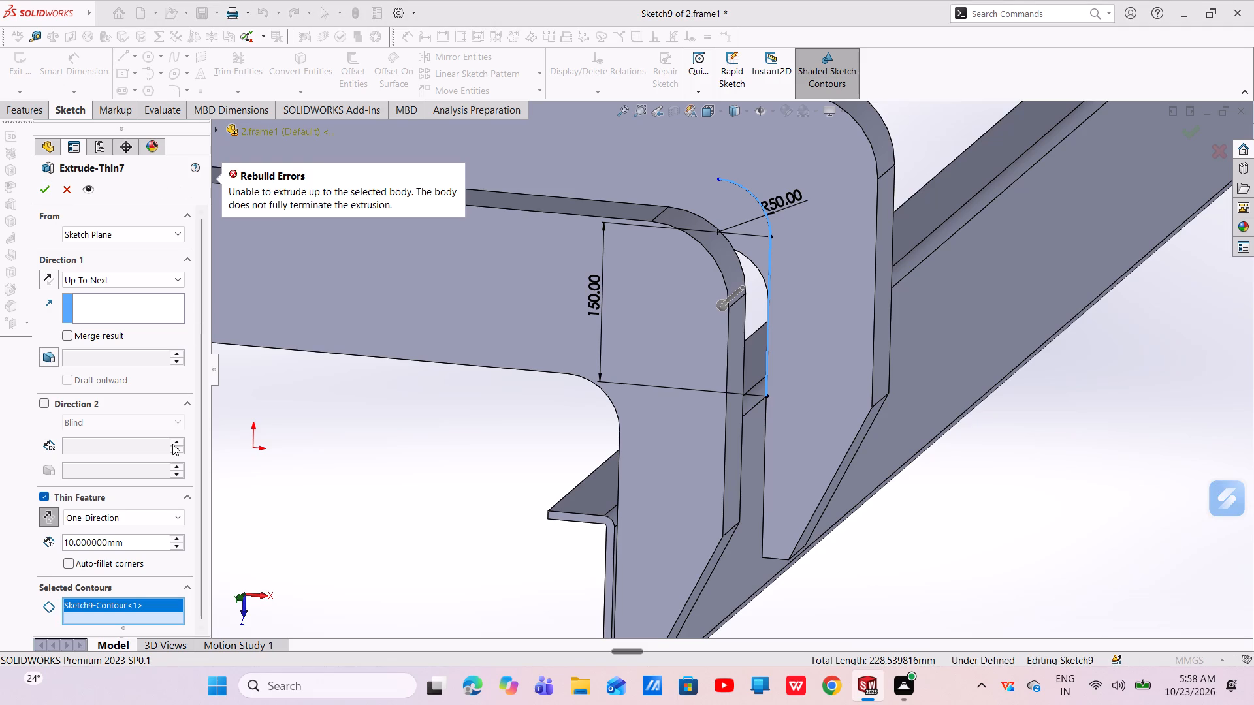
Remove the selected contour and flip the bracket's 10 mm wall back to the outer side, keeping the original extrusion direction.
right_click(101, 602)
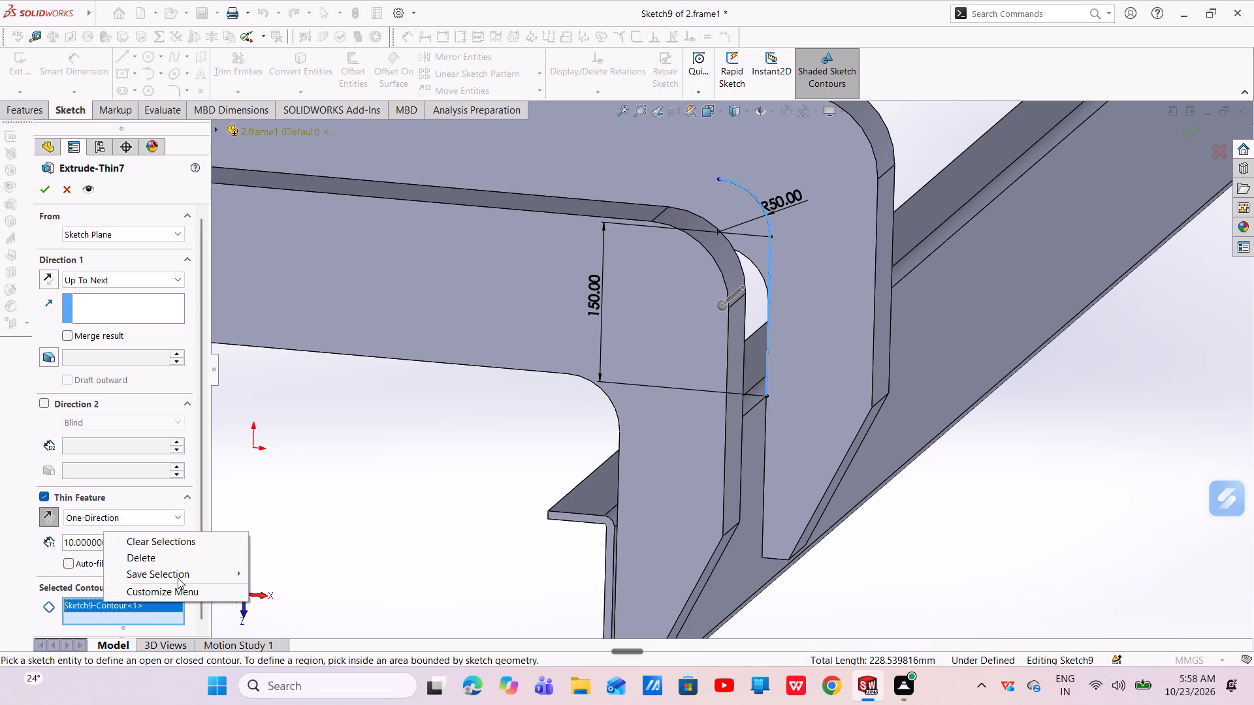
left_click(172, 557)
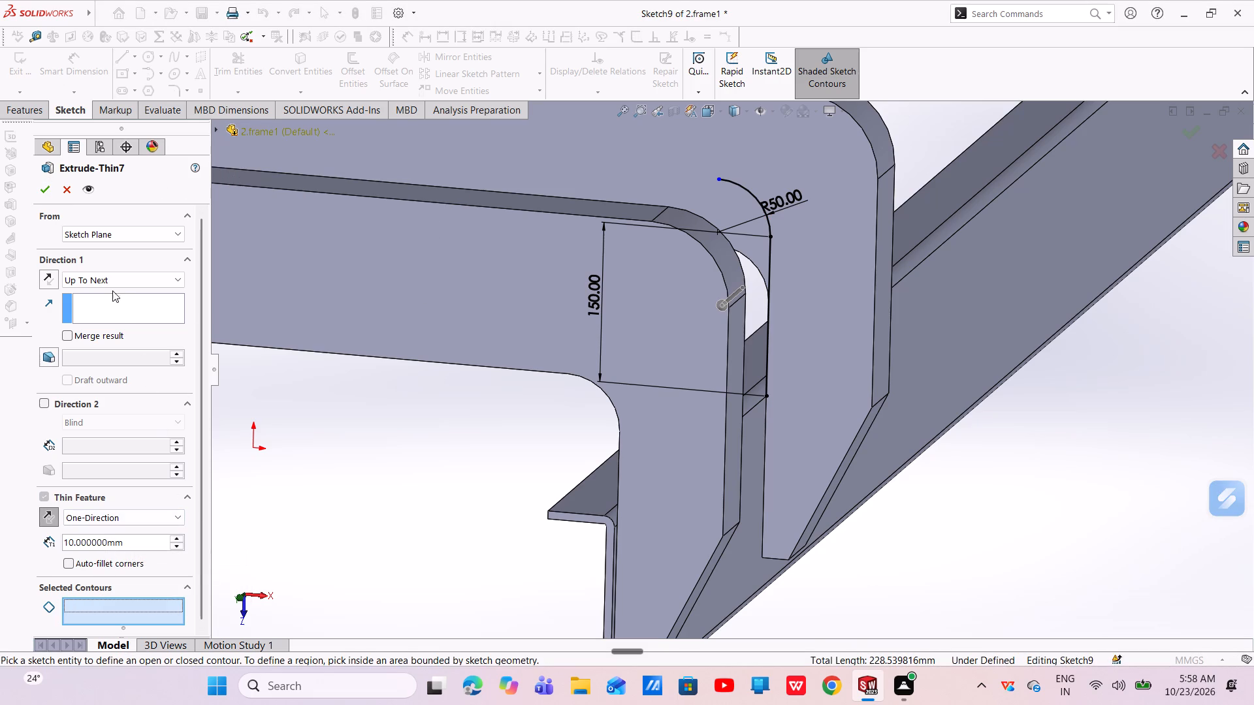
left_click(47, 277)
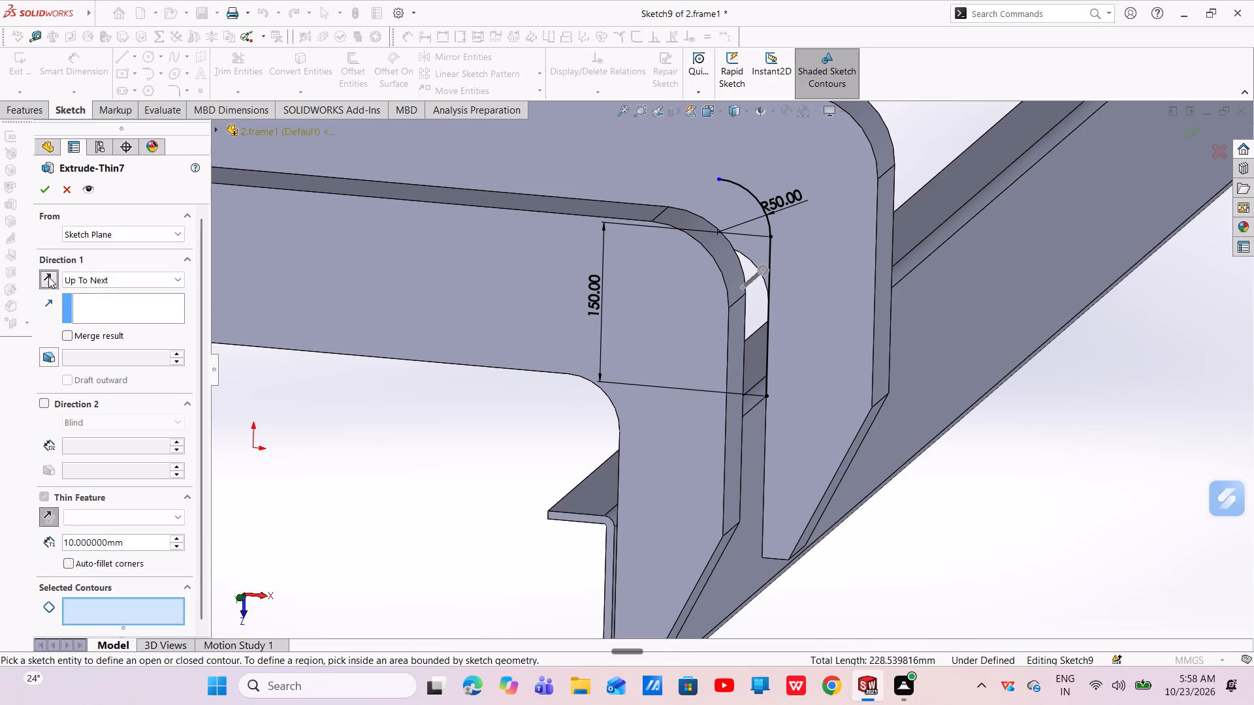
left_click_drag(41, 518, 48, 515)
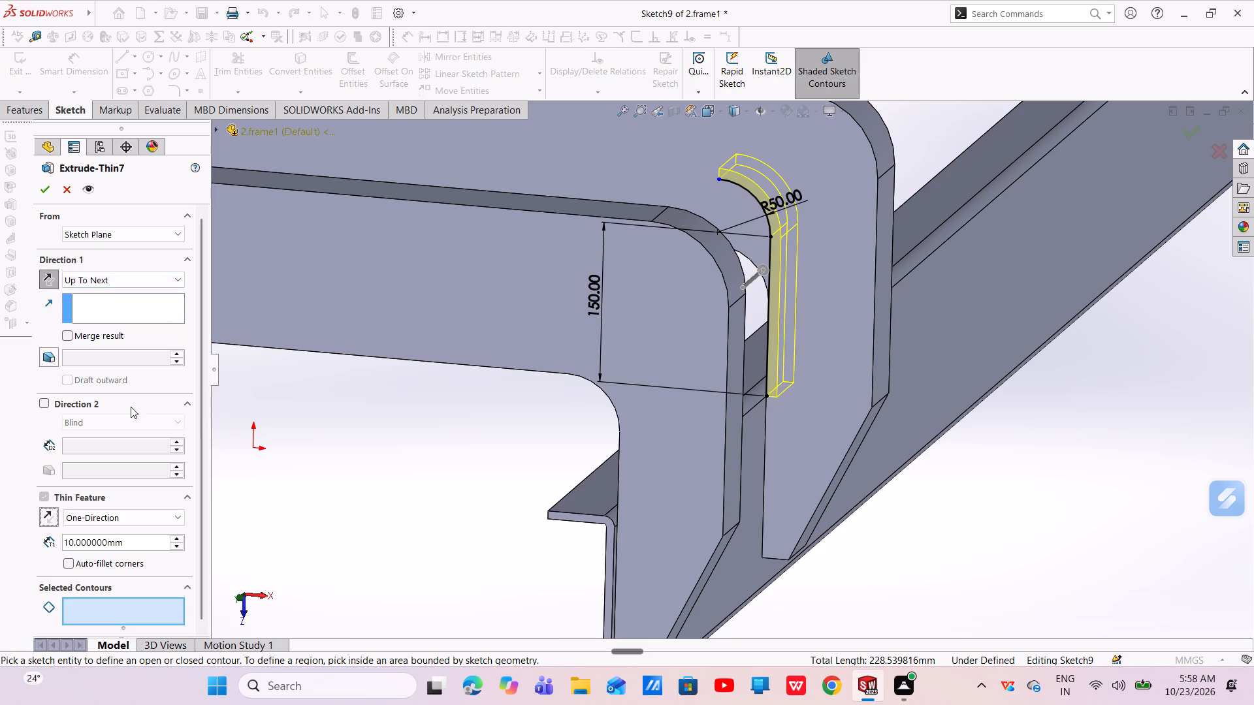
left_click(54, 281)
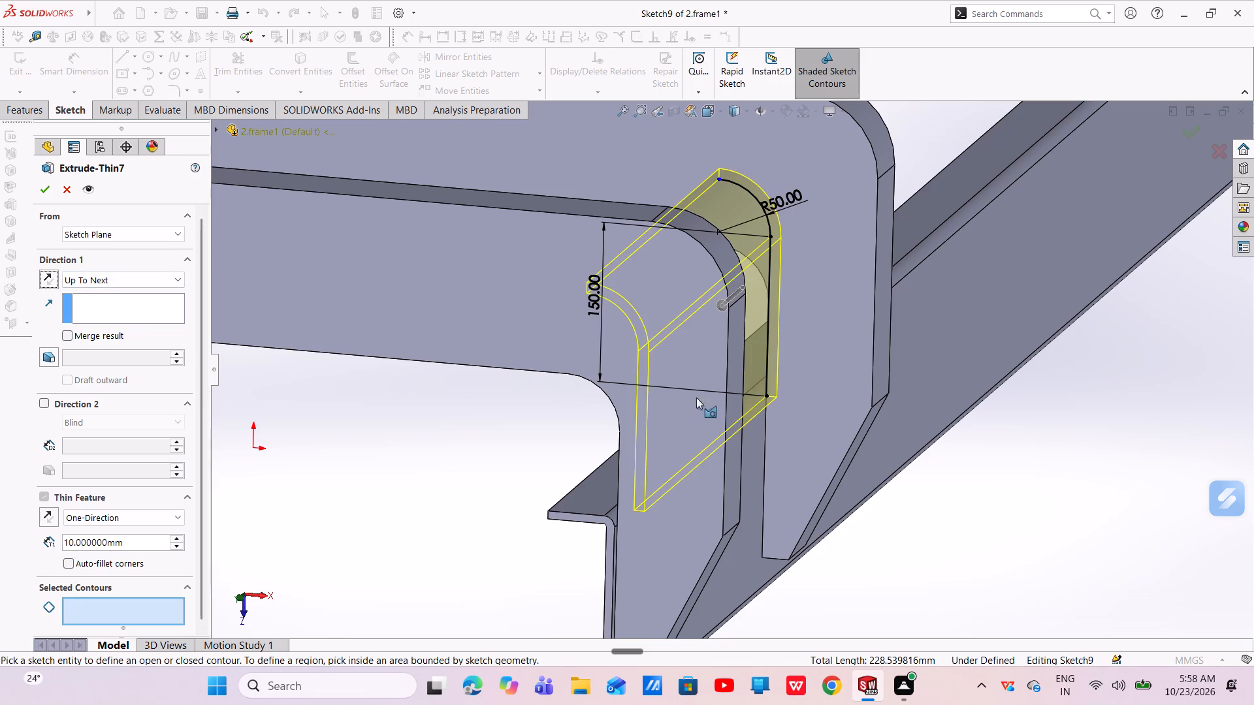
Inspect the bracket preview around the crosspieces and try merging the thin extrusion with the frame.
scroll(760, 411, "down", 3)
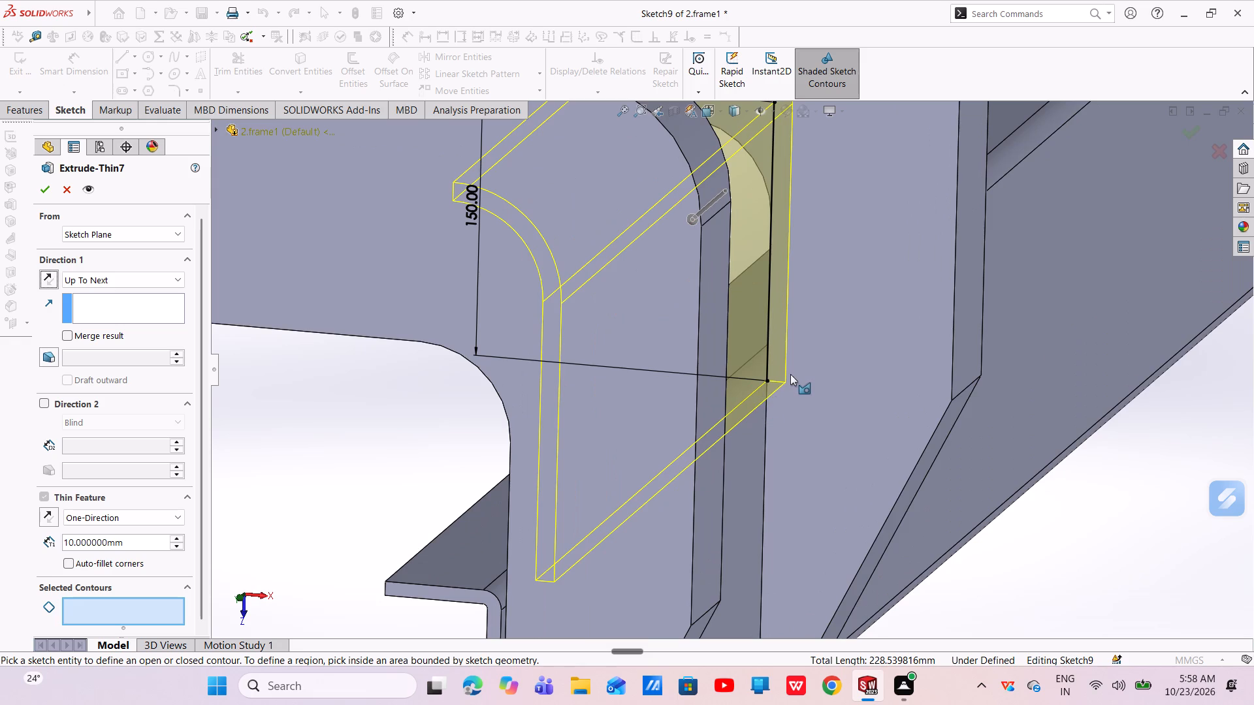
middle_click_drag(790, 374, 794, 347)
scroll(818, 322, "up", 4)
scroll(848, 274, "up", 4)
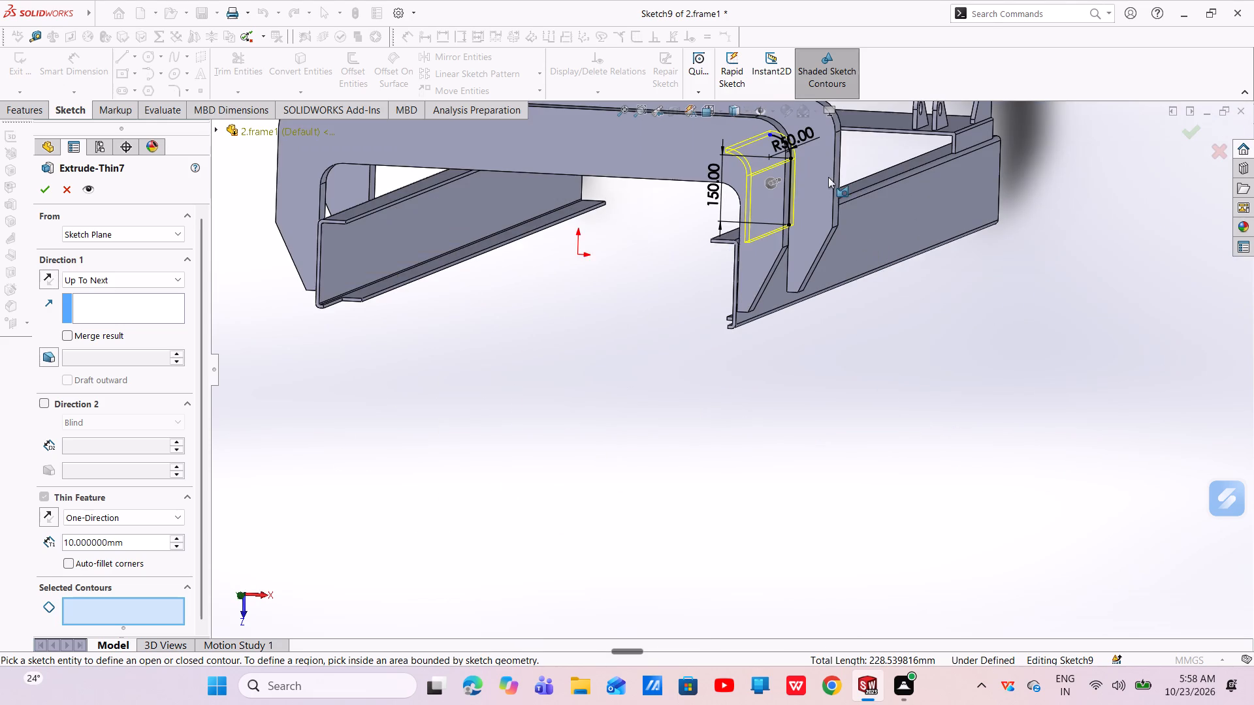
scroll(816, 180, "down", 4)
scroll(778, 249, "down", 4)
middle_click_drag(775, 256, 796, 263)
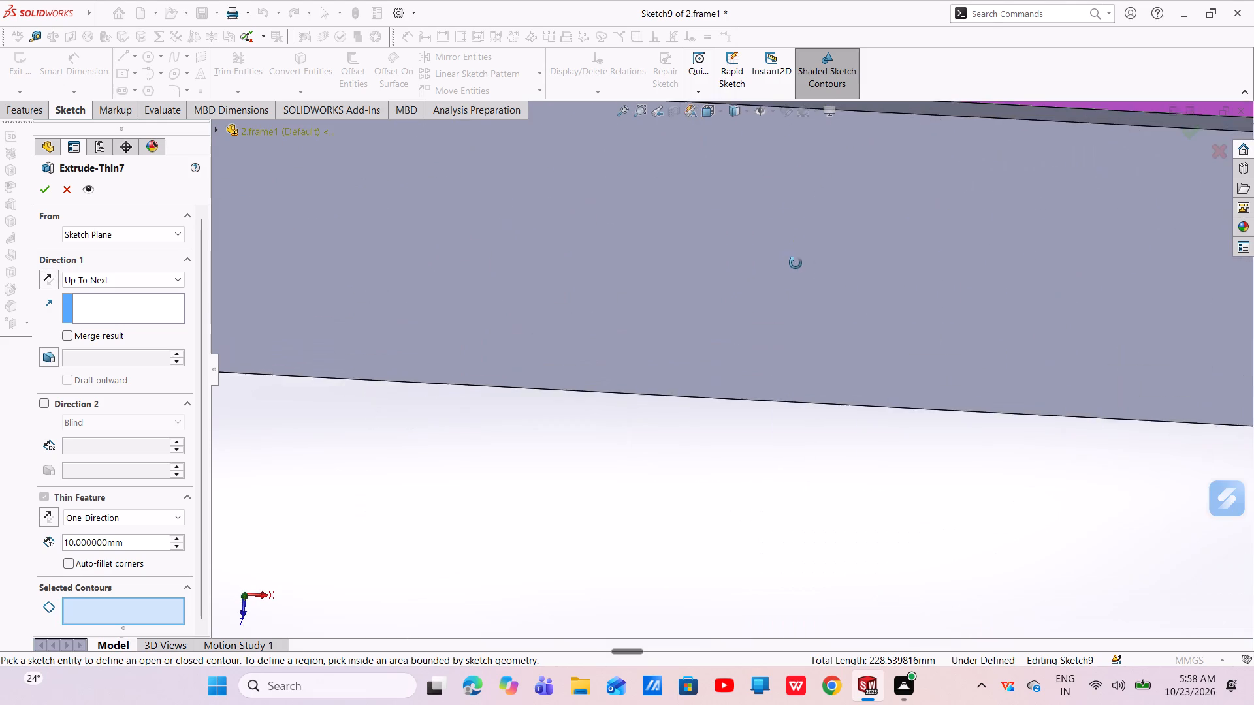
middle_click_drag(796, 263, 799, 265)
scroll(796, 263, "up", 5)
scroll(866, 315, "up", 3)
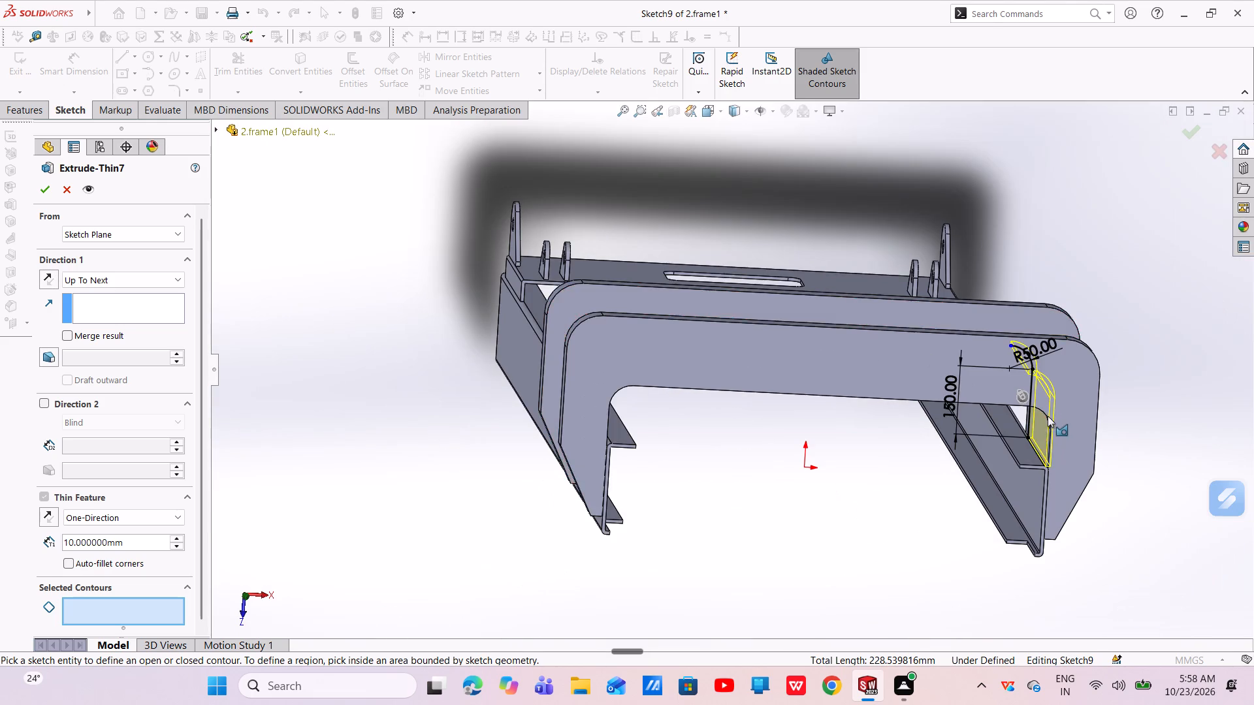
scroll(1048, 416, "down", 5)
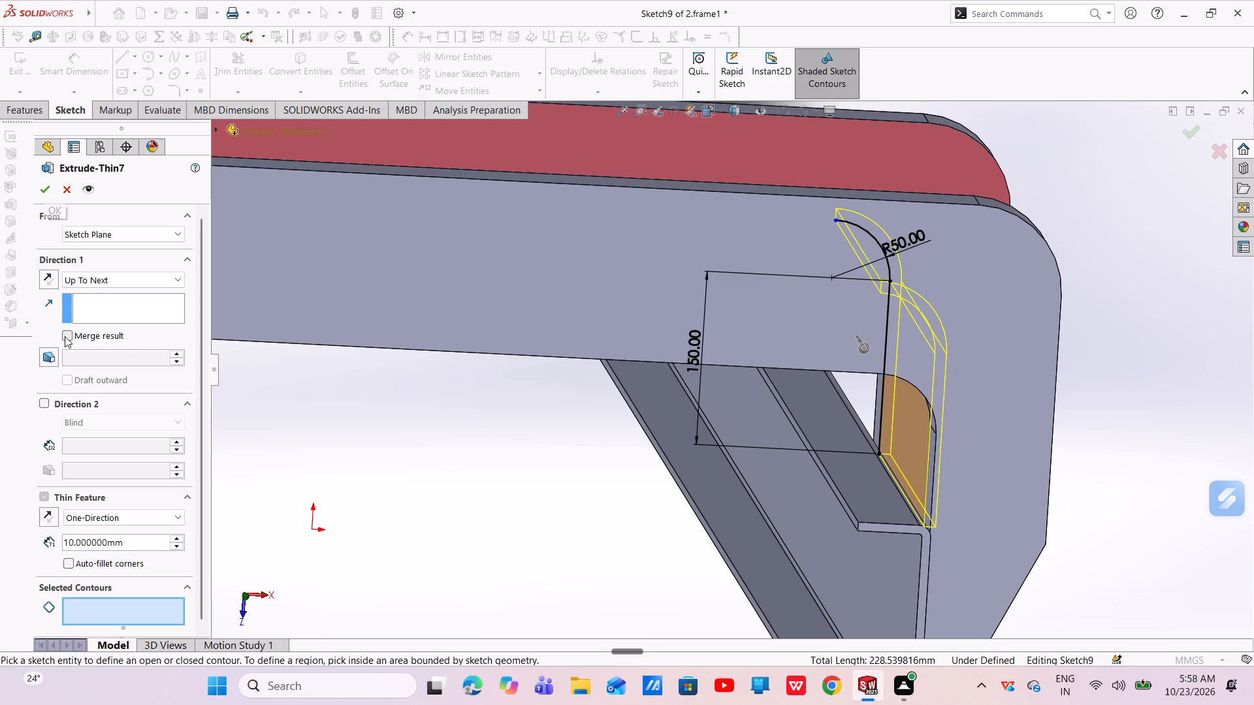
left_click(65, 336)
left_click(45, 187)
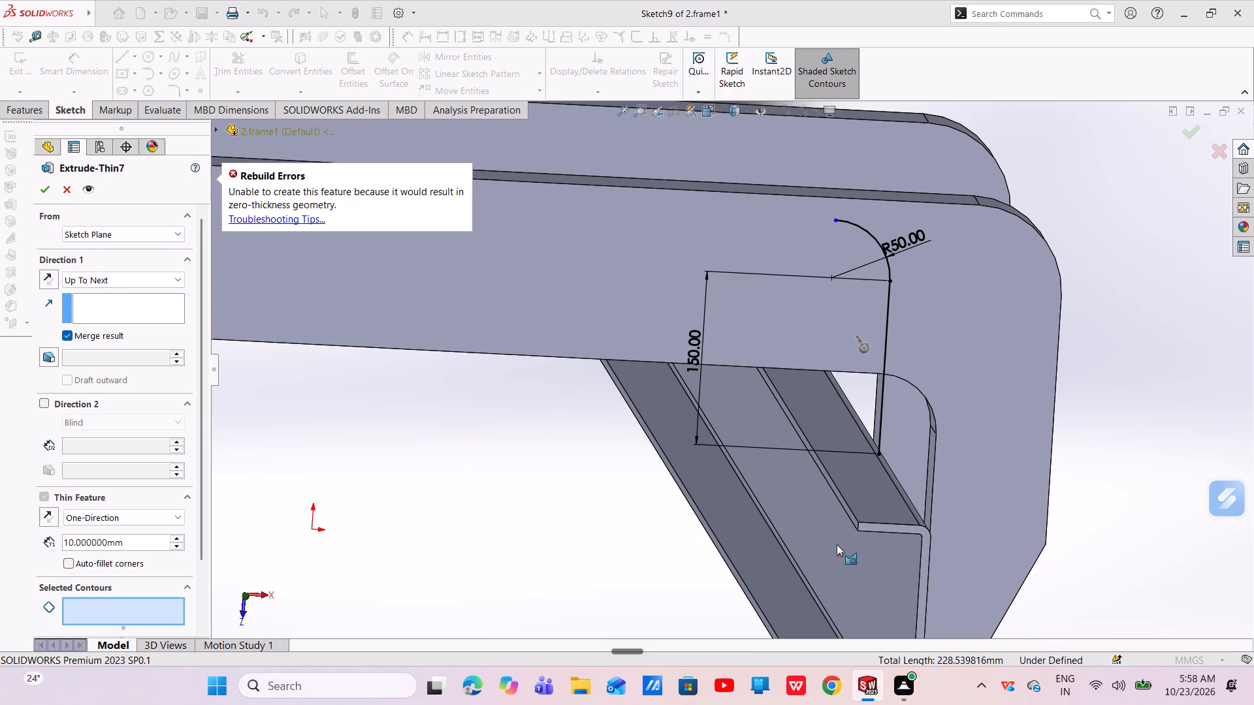
Examine where the bracket profile meets the channel and crosspieces, and cancel the extrusion edit.
scroll(848, 528, "down", 1)
scroll(844, 515, "up", 3)
middle_click_drag(840, 511, 786, 479)
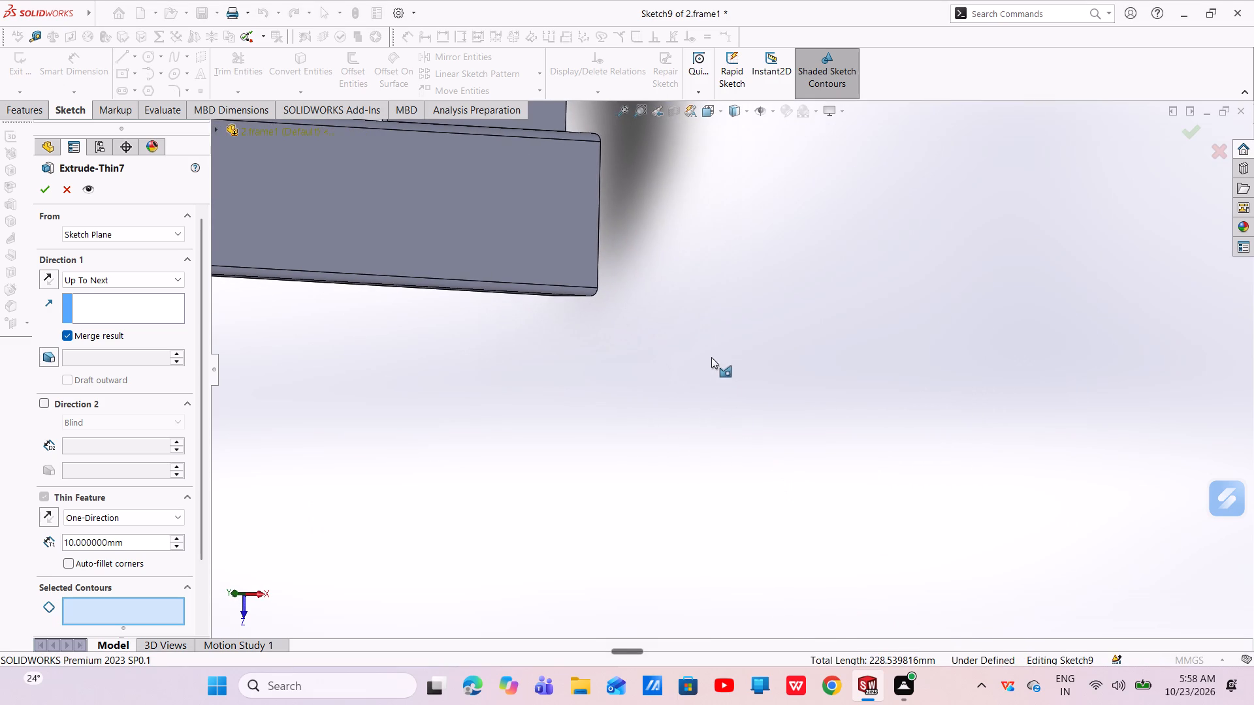
scroll(715, 345, "up", 2)
middle_click_drag(656, 270, 591, 260)
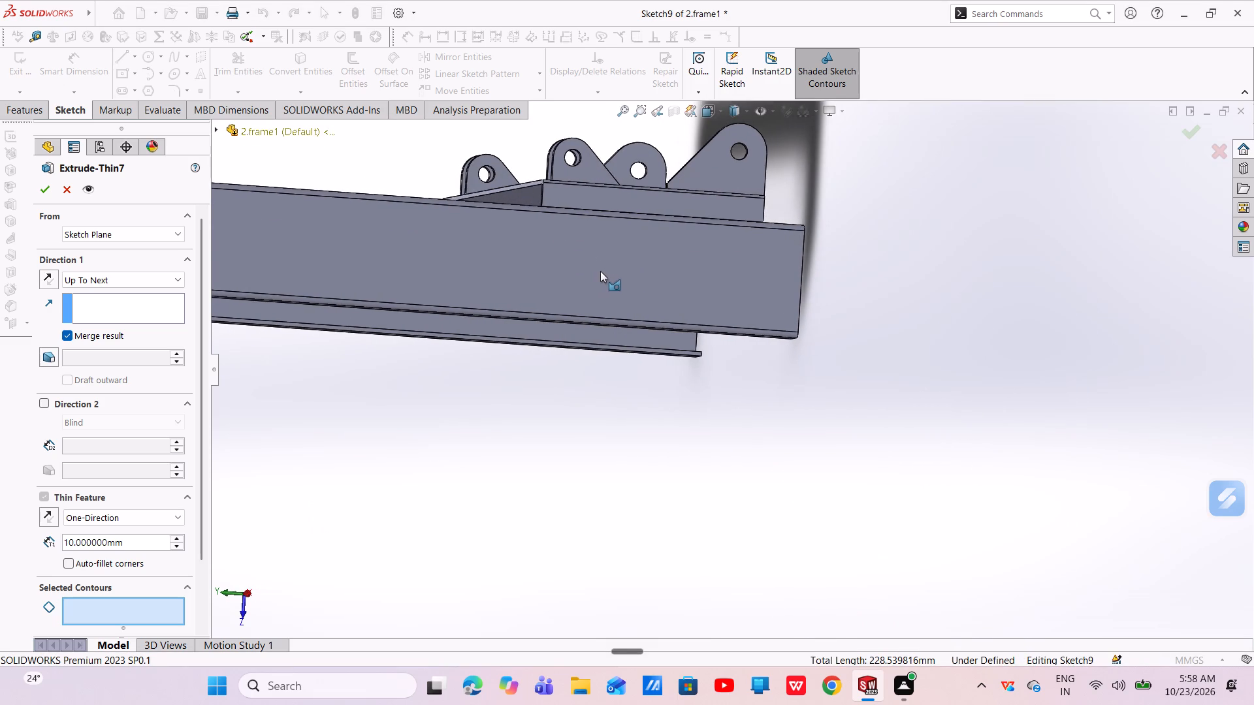
scroll(600, 271, "up", 5)
middle_click_drag(615, 298, 667, 326)
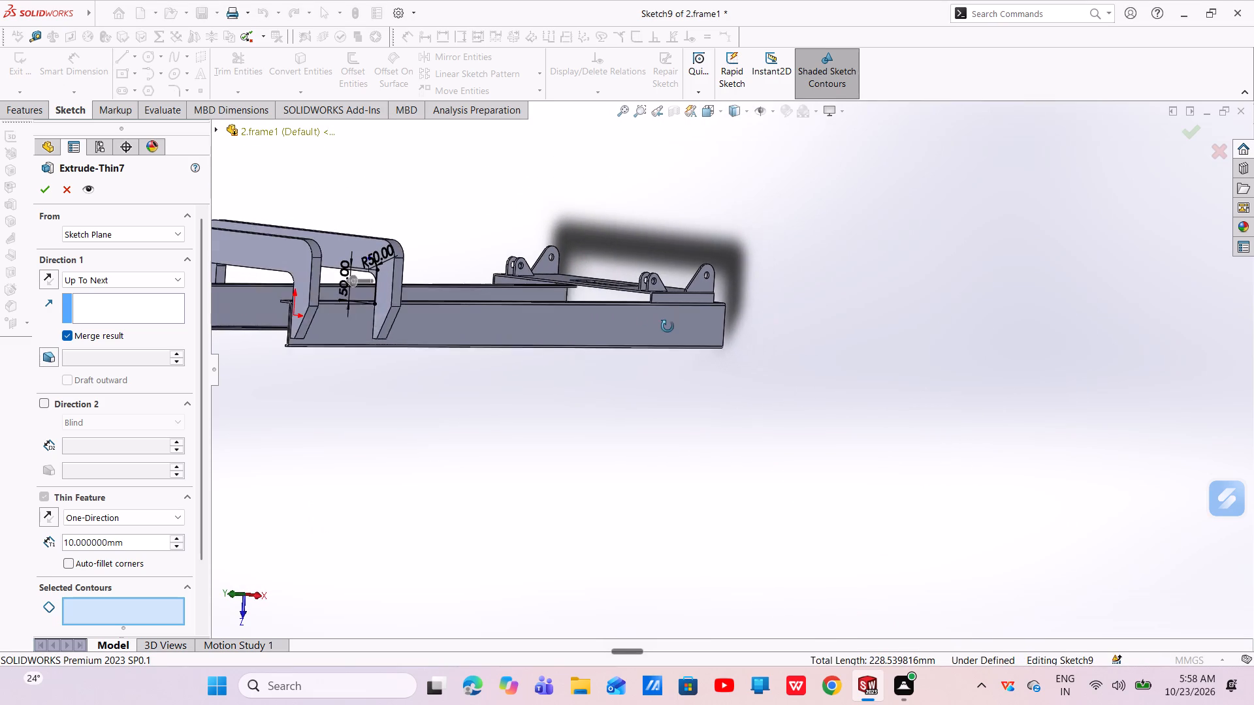
middle_click_drag(667, 326, 669, 327)
scroll(379, 311, "down", 5)
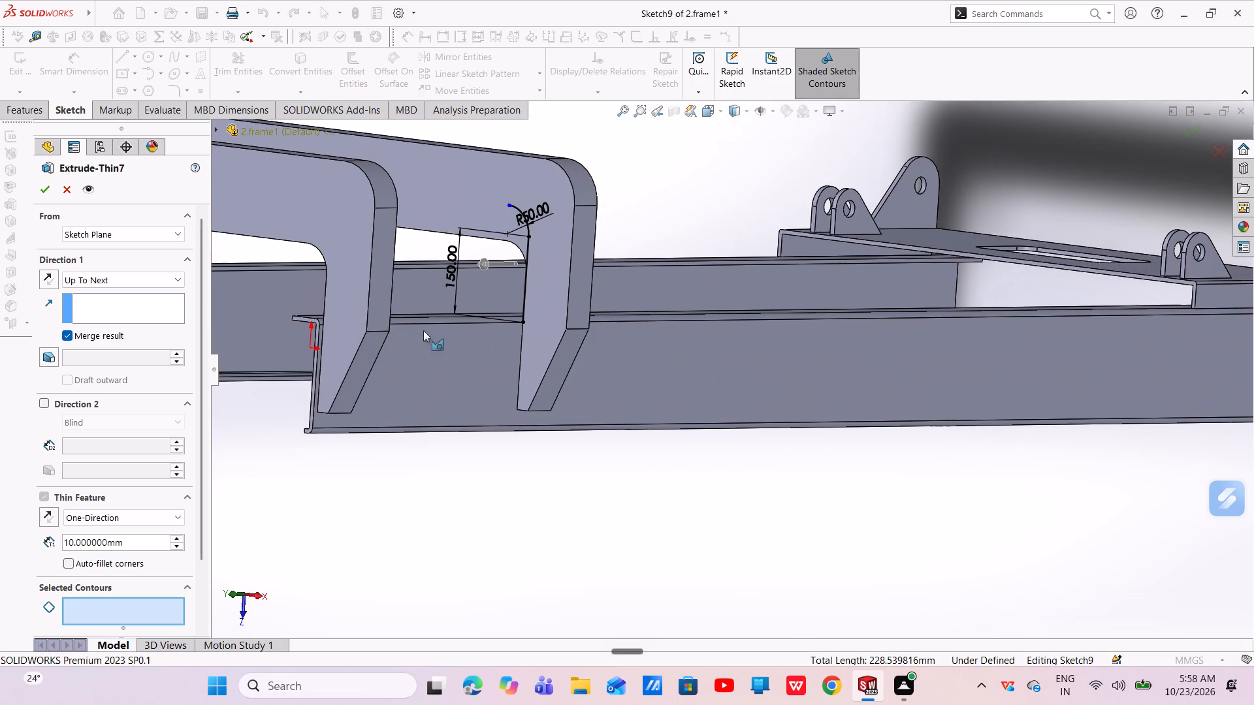
scroll(494, 312, "down", 6)
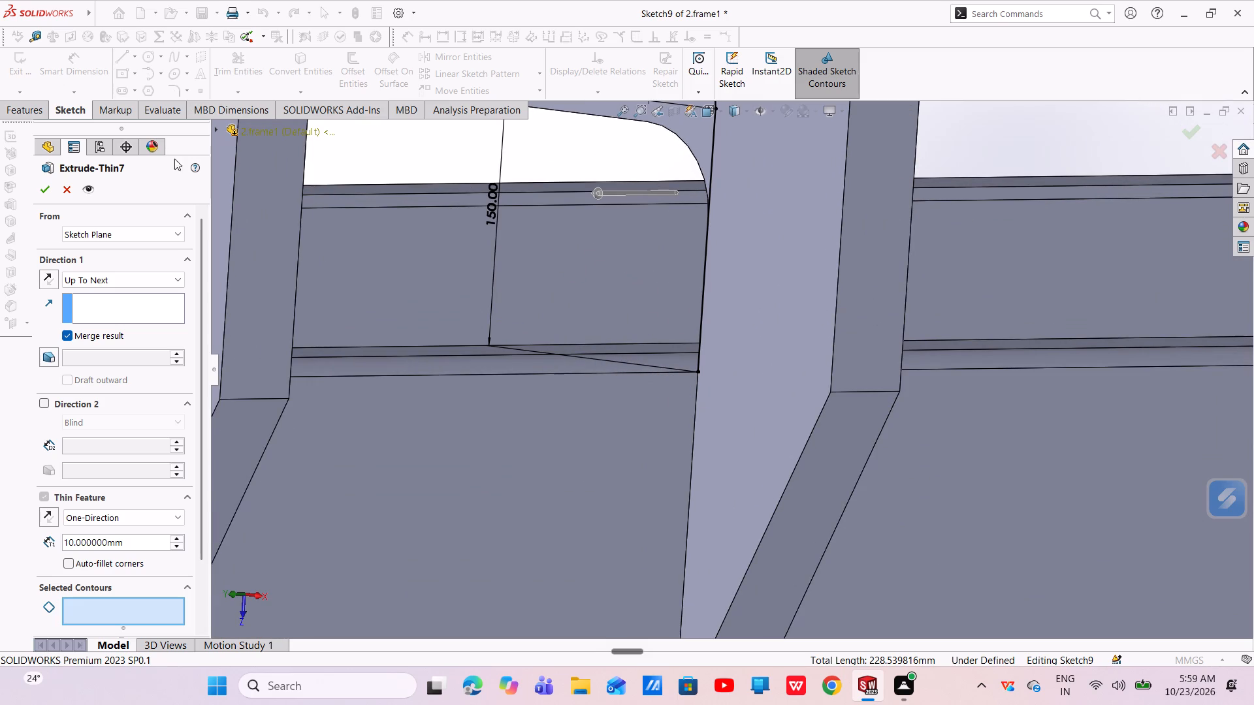
left_click(67, 193)
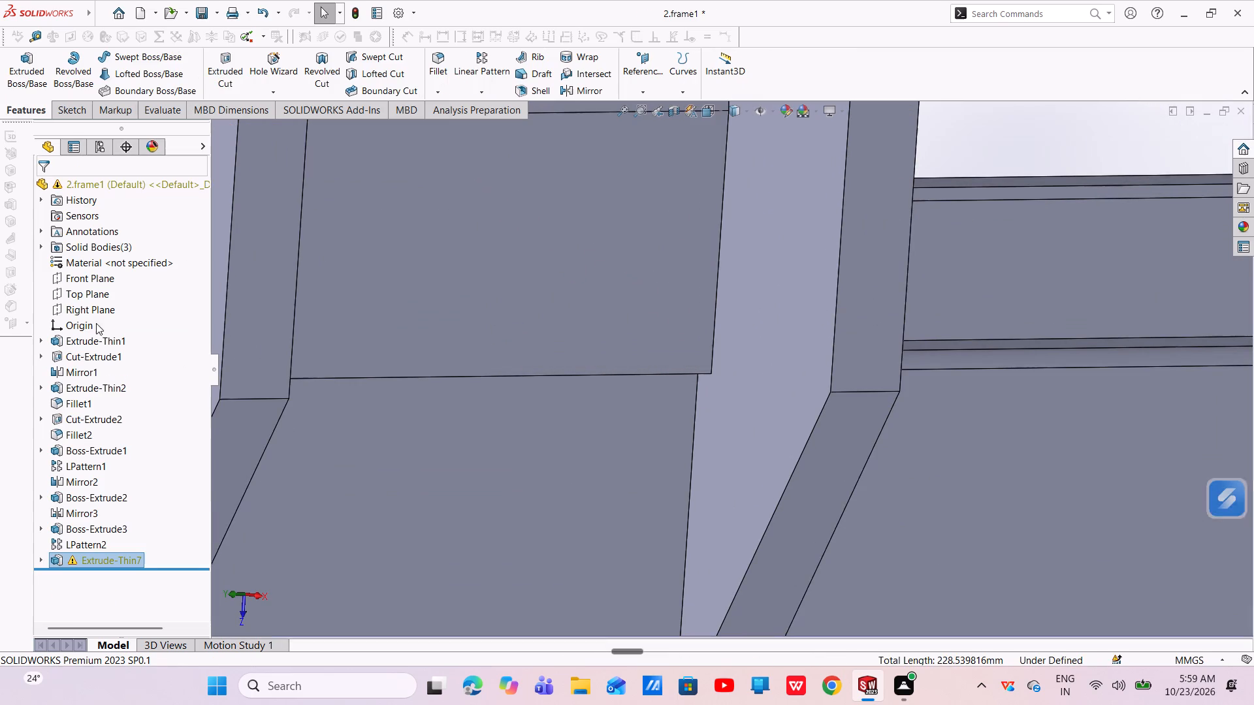
Open the bracket's sketch for editing and delete its 150 mm vertical line, keeping the R50 arc.
left_click(99, 558)
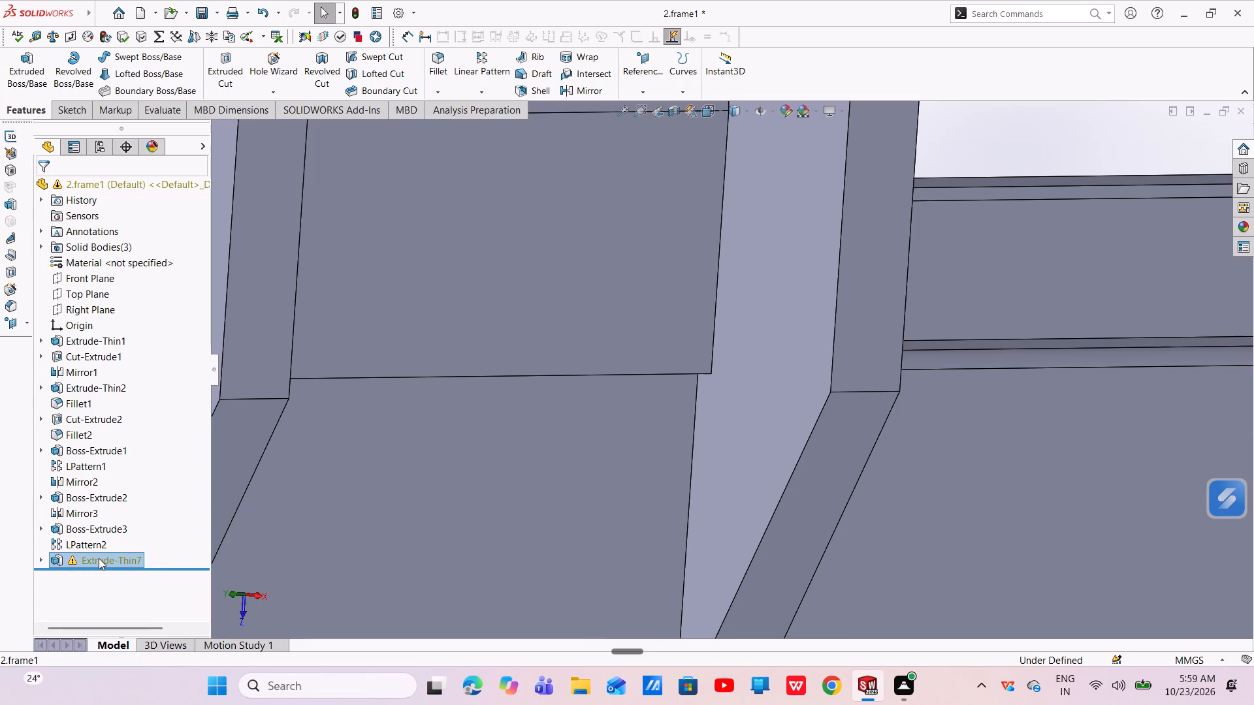
left_click(142, 565)
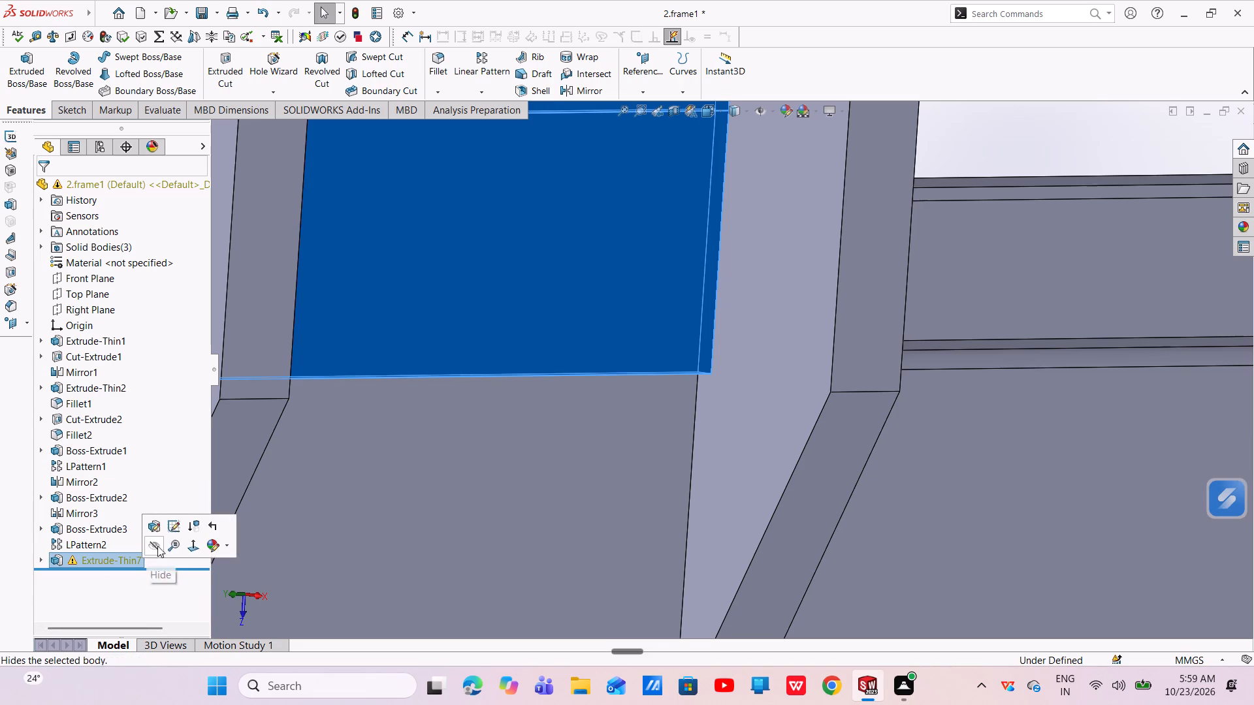
left_click(176, 527)
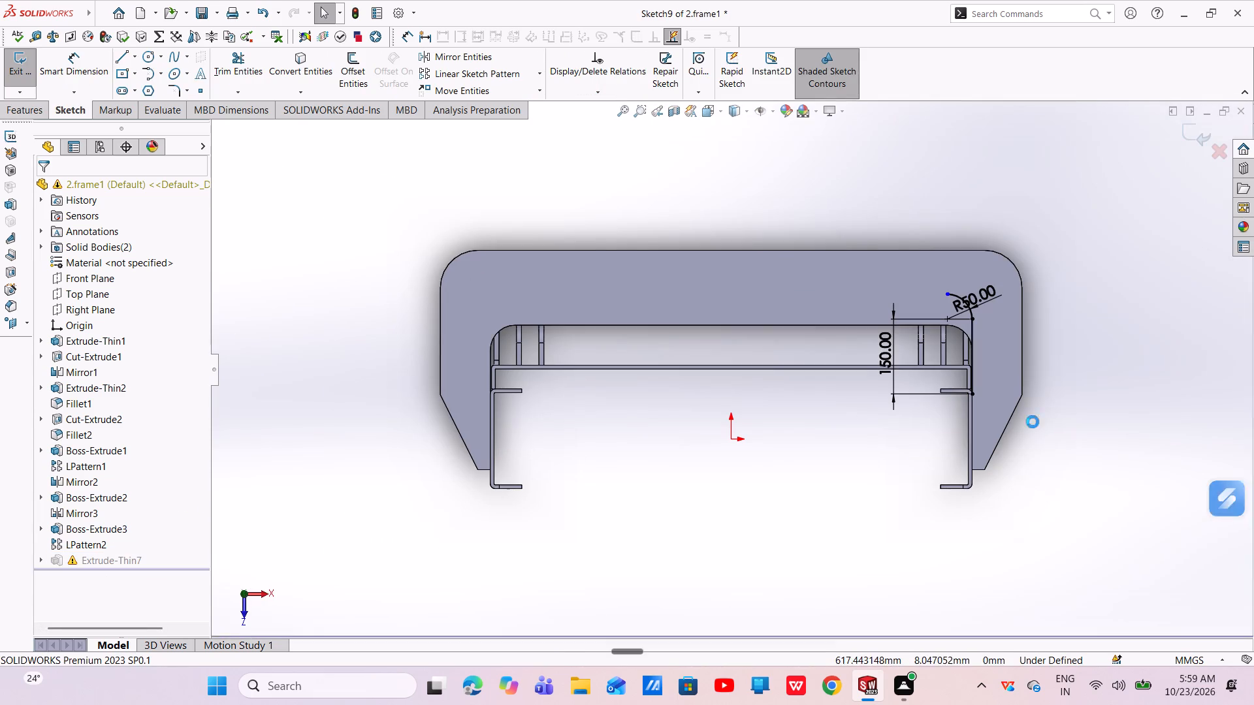
scroll(982, 364, "down", 5)
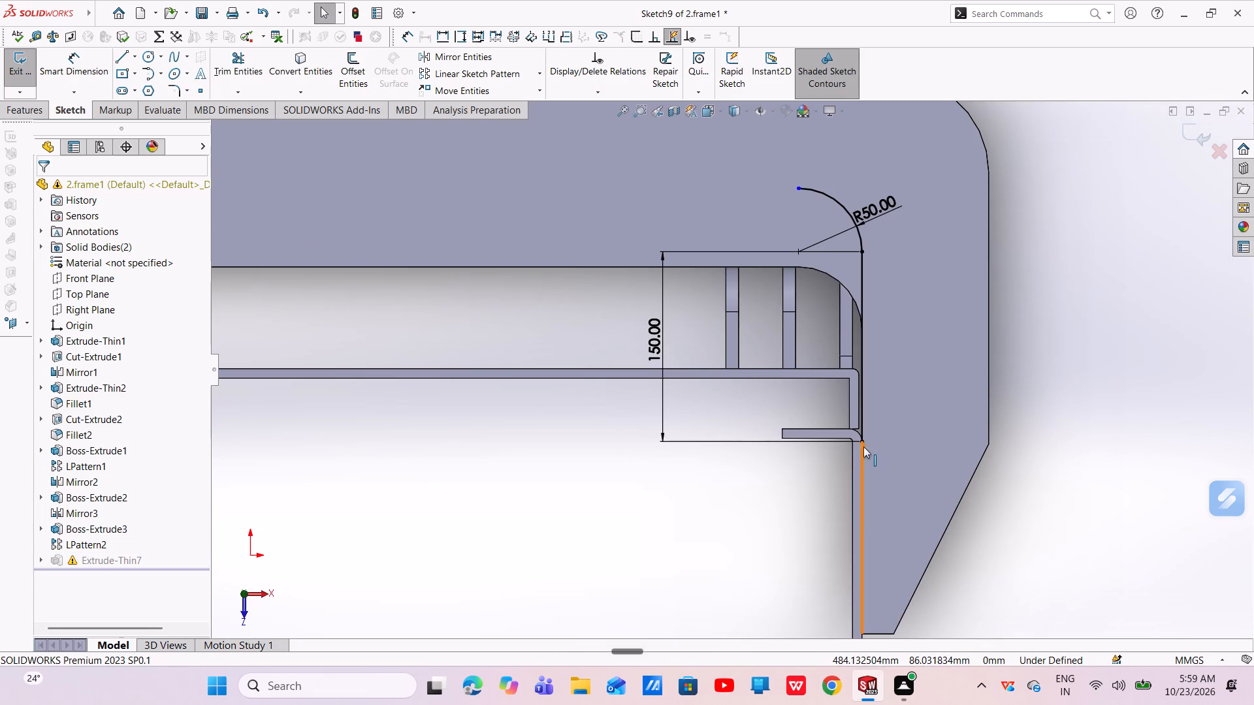
left_click(865, 420)
right_click(865, 420)
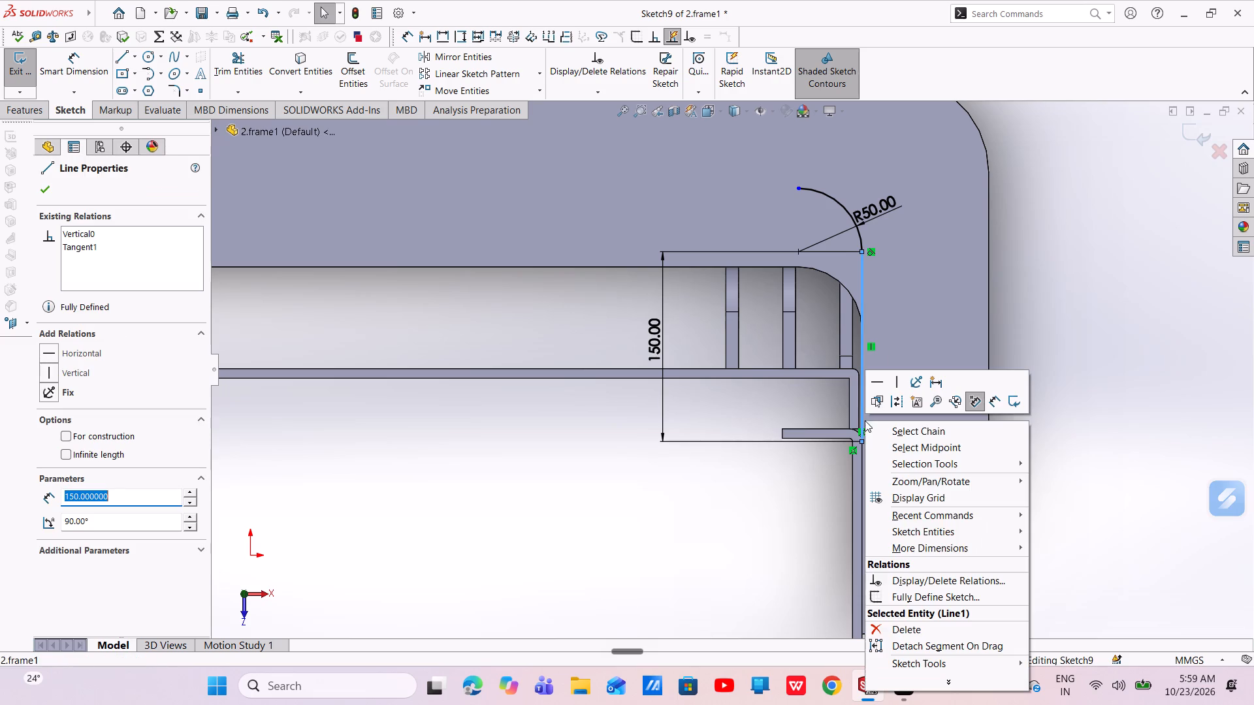
left_click(879, 625)
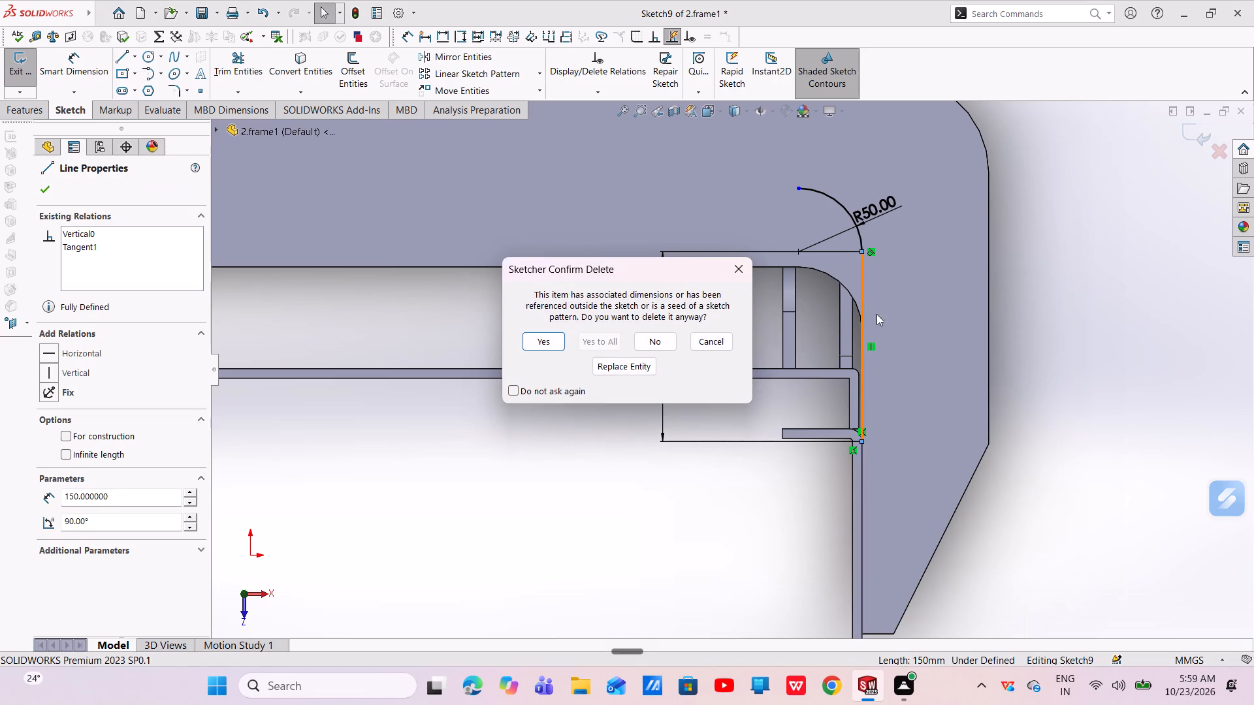
left_click(555, 341)
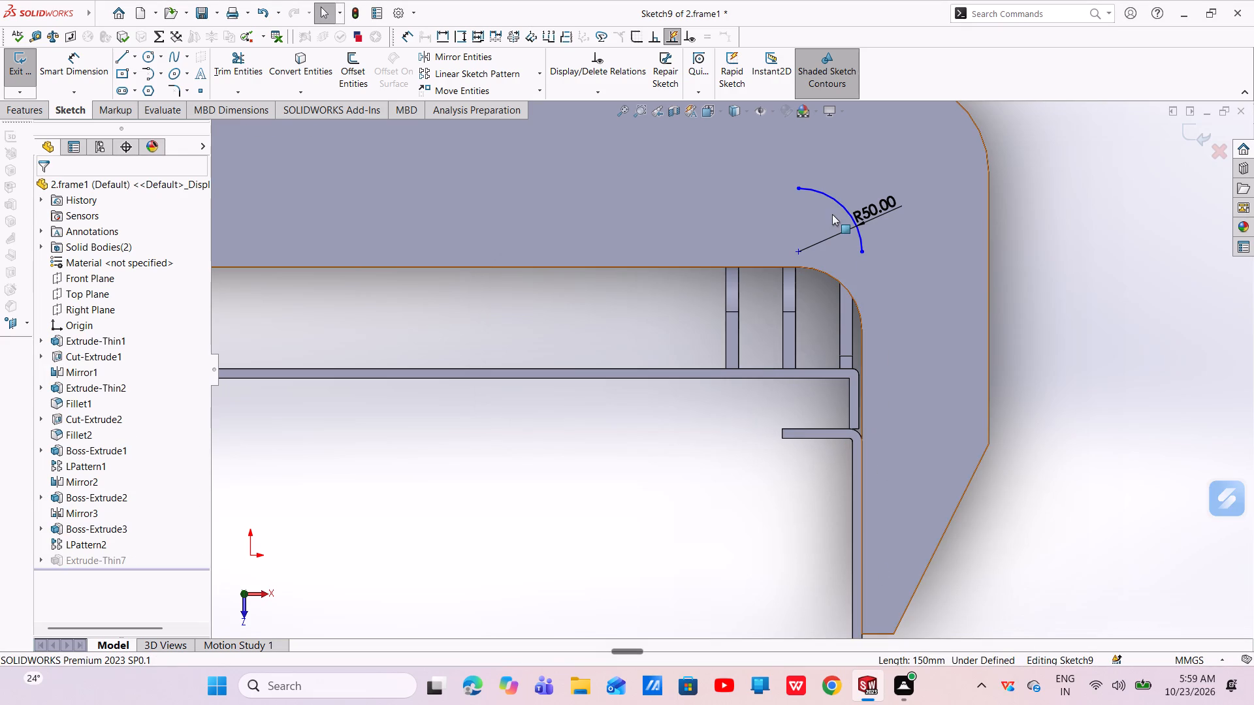
Delete the remaining R50 arc and its radius dimension from the bracket sketch.
left_click(834, 200)
right_click(834, 200)
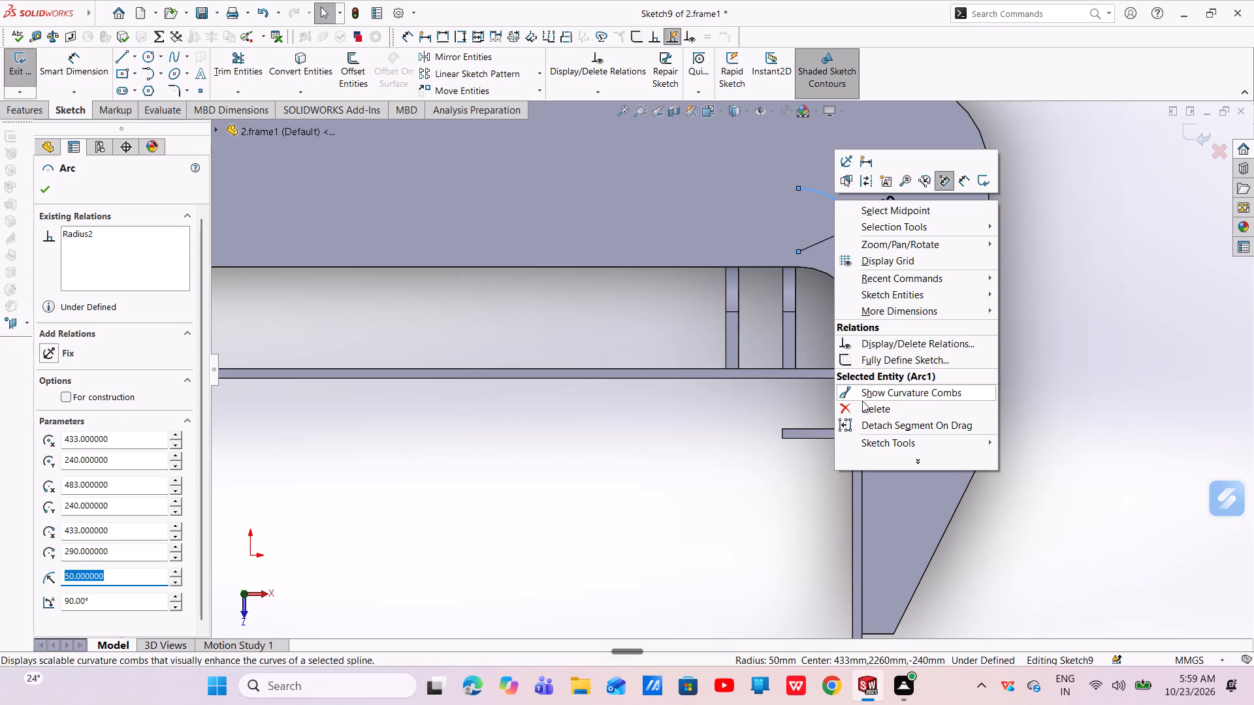
left_click(862, 405)
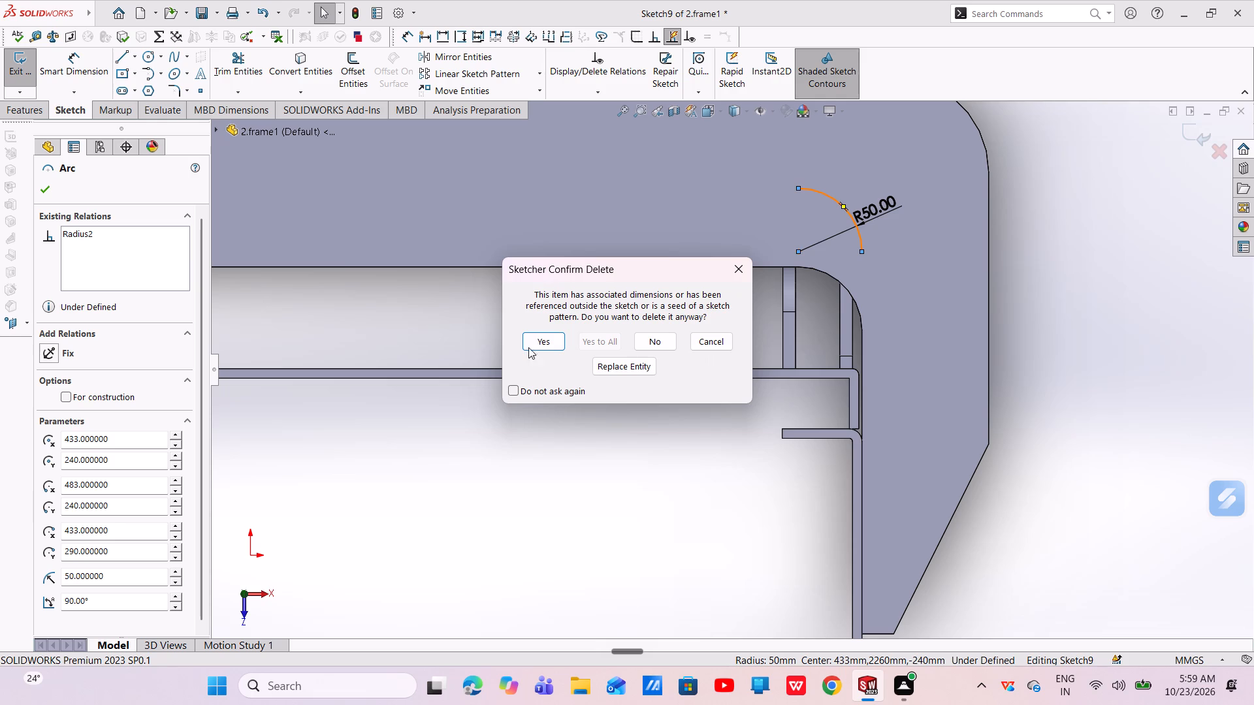
left_click(545, 342)
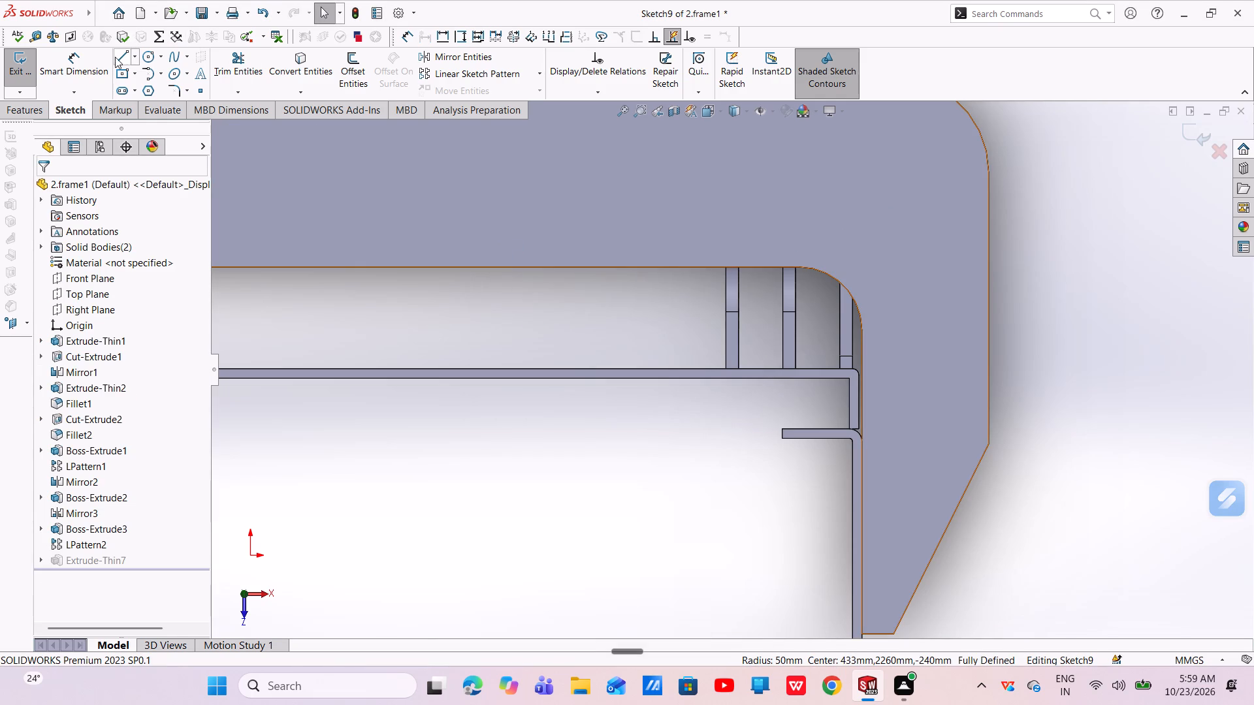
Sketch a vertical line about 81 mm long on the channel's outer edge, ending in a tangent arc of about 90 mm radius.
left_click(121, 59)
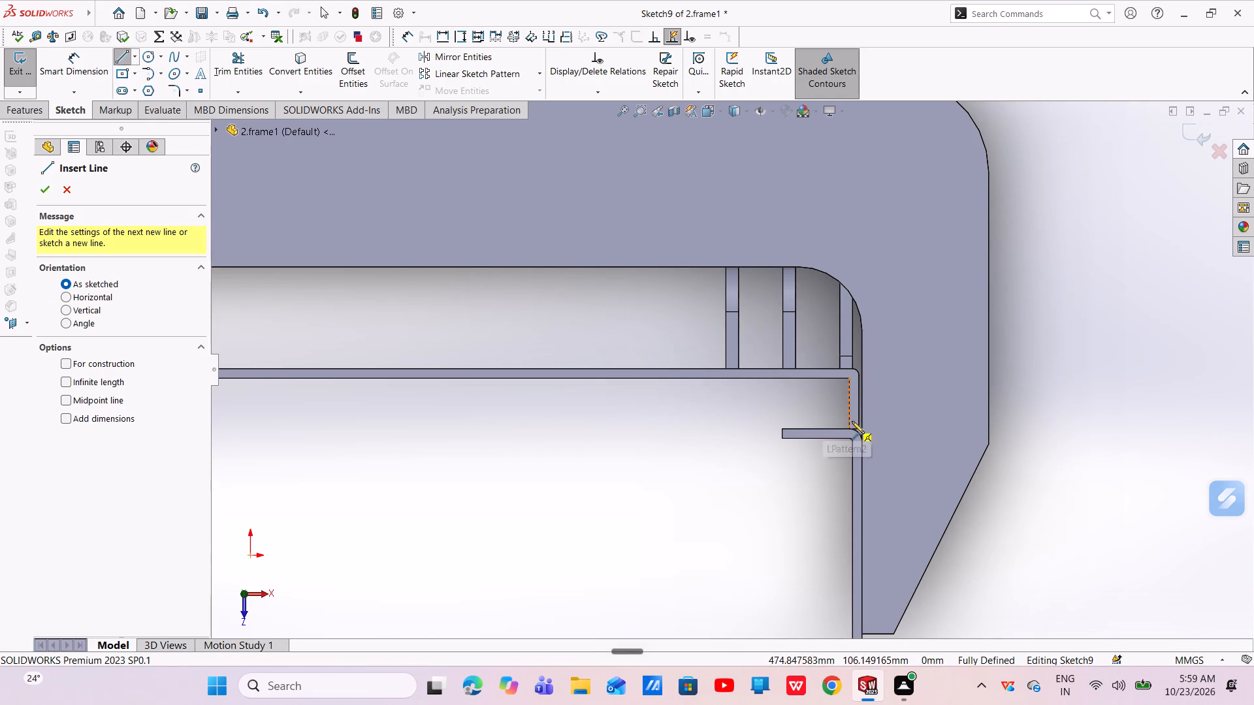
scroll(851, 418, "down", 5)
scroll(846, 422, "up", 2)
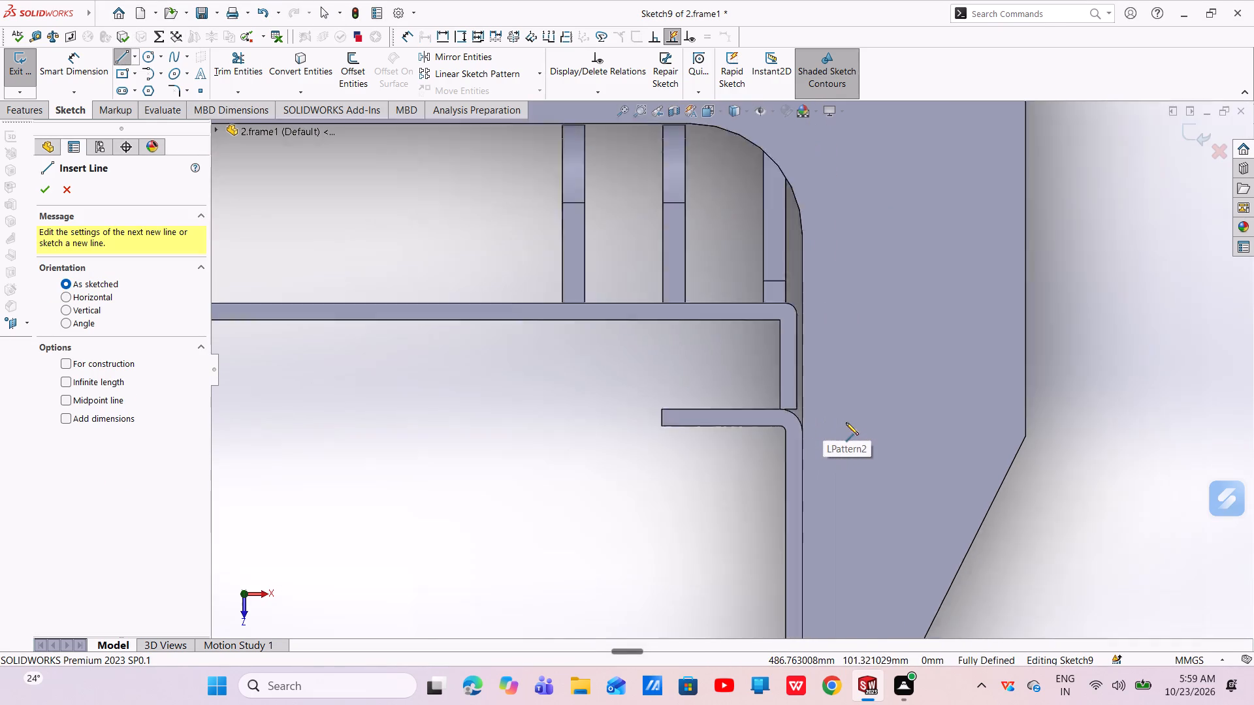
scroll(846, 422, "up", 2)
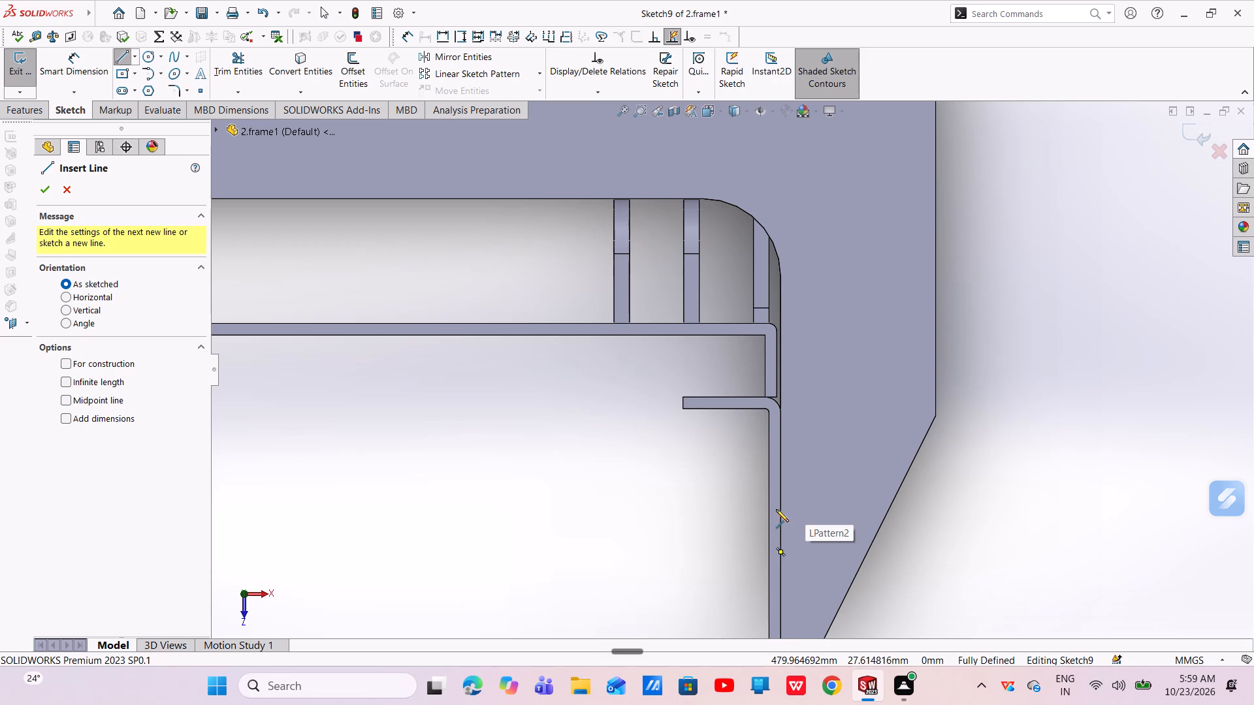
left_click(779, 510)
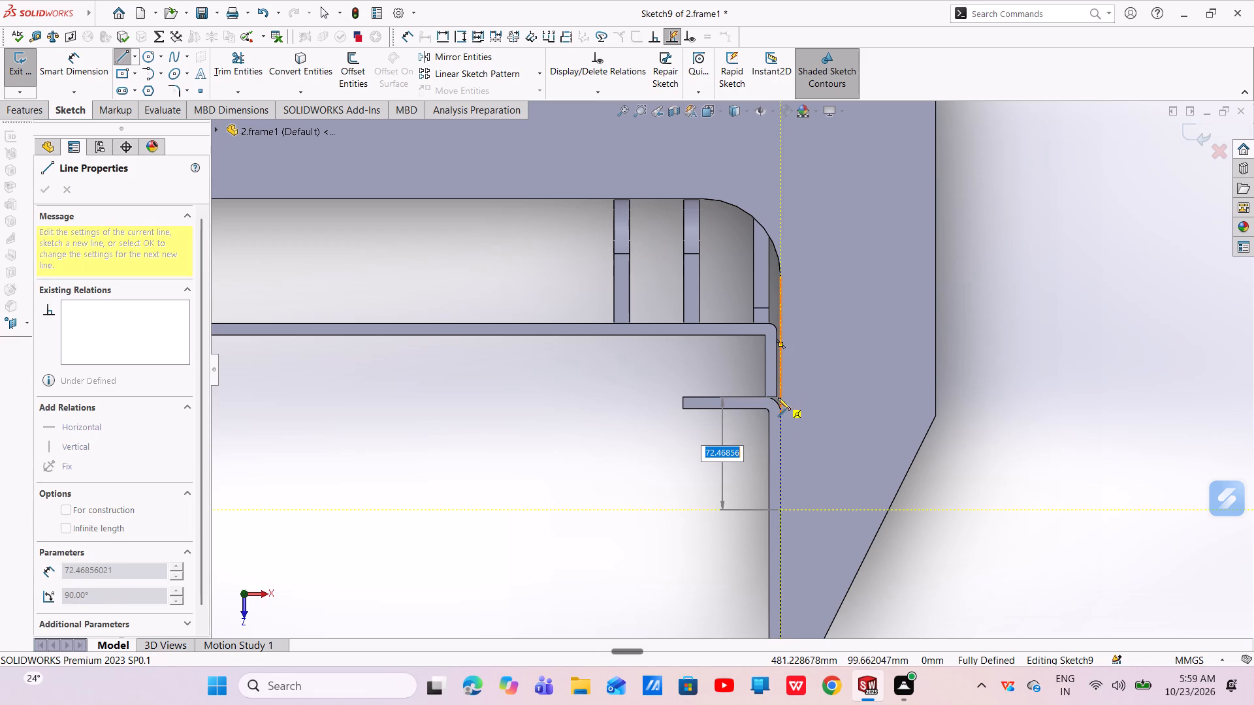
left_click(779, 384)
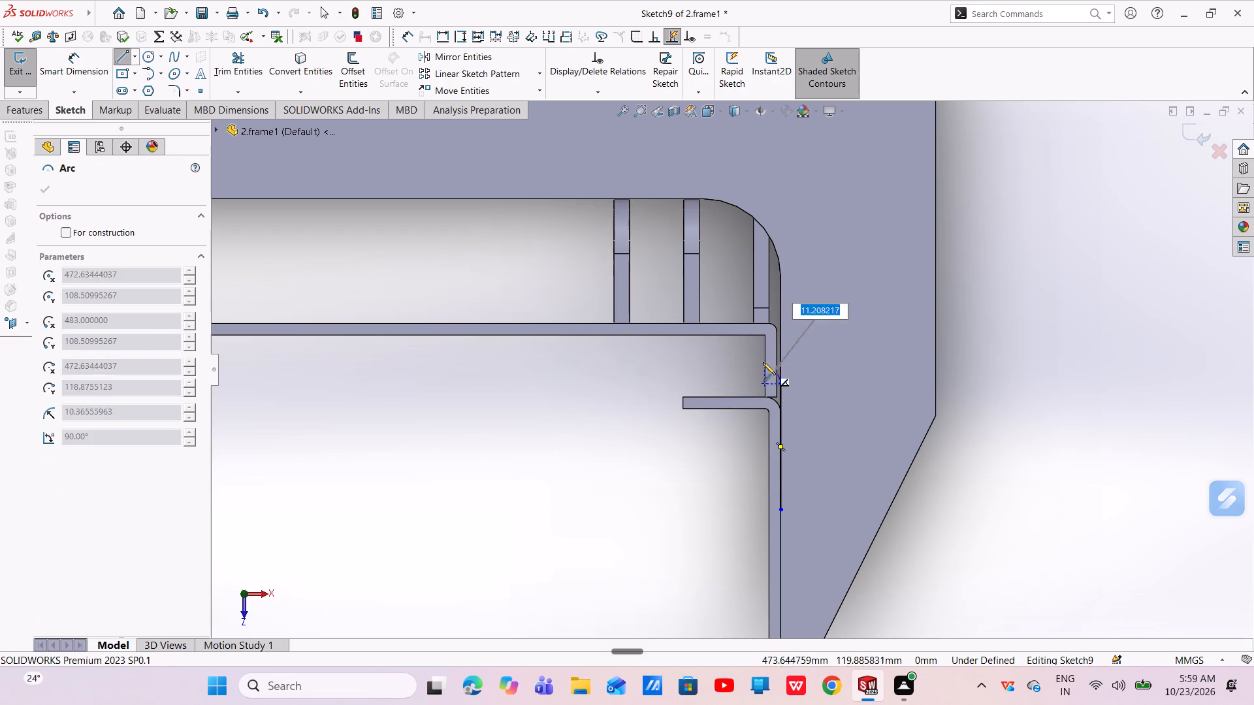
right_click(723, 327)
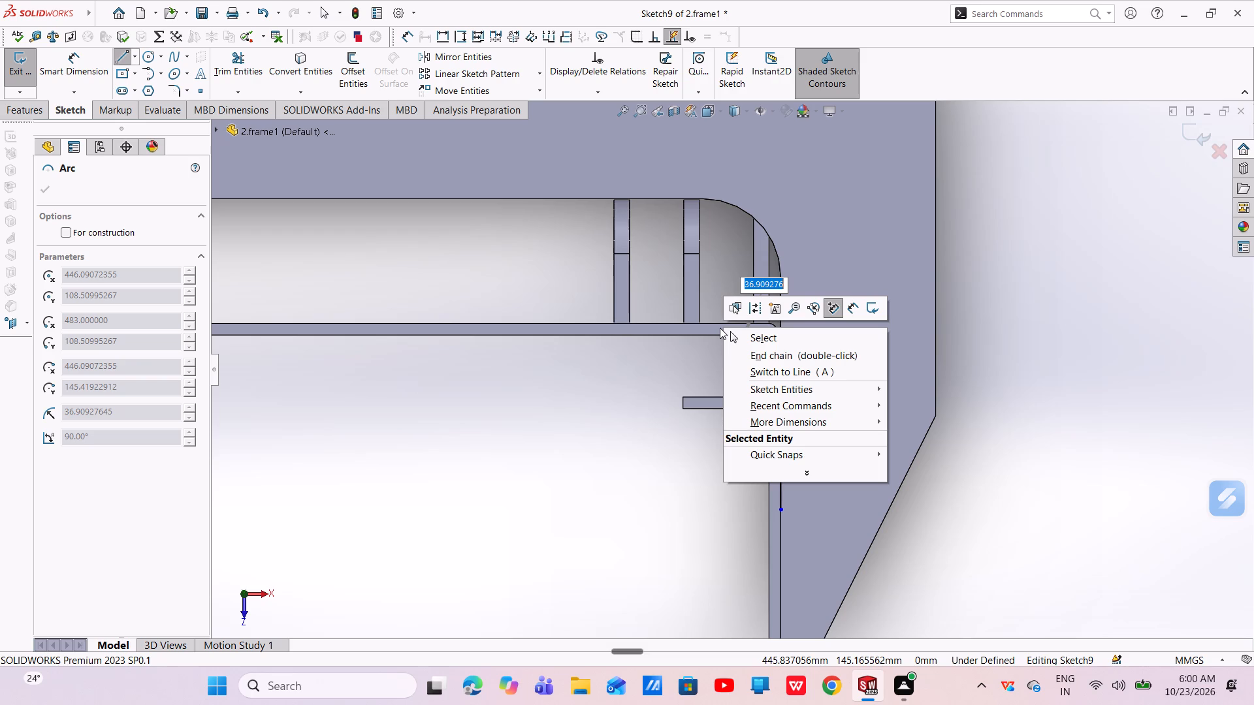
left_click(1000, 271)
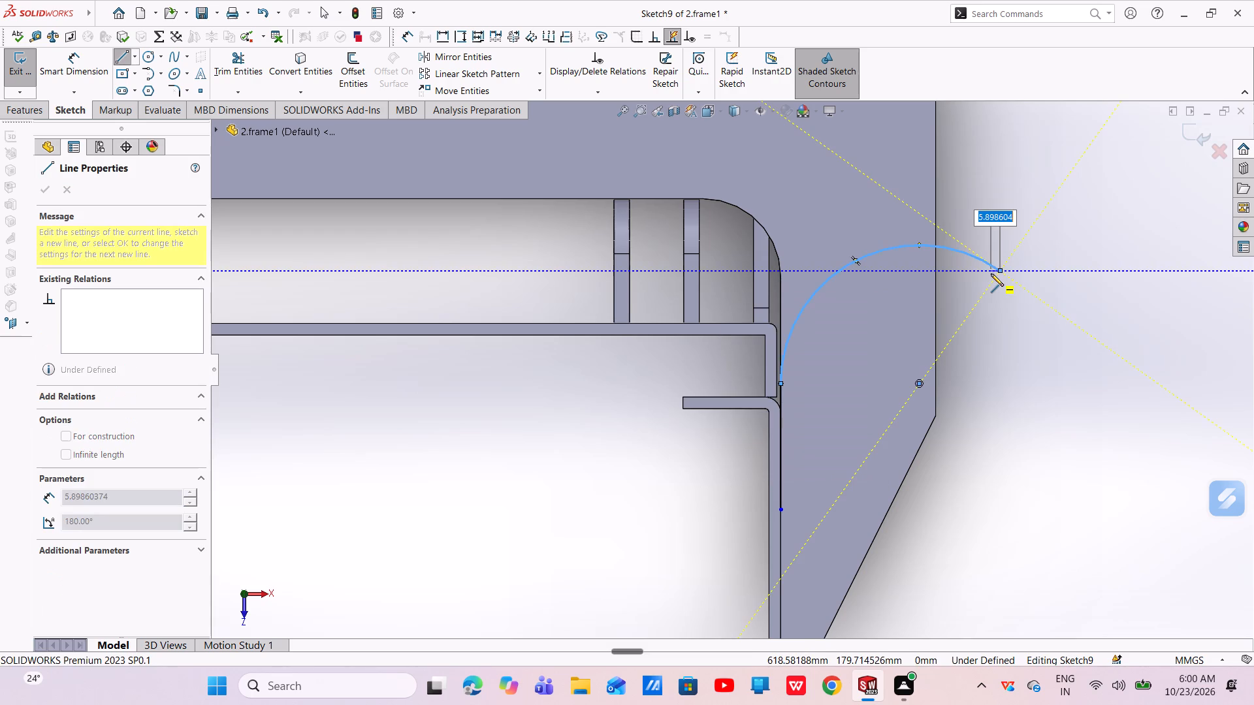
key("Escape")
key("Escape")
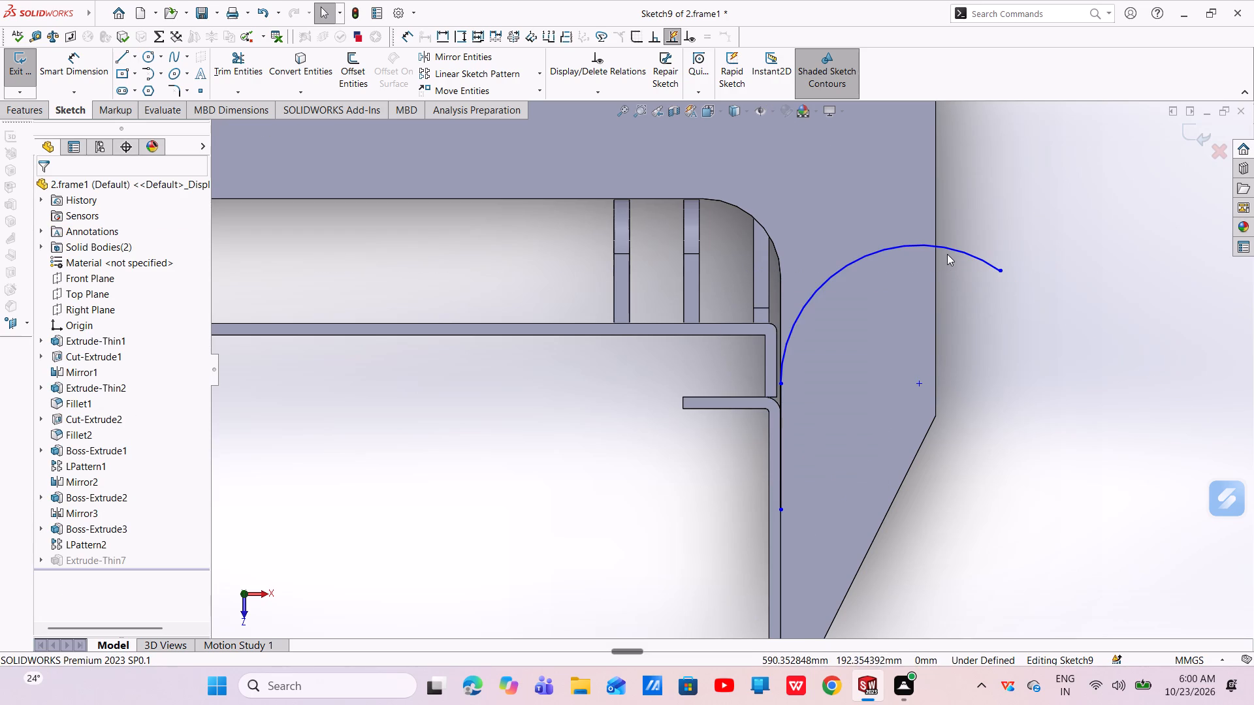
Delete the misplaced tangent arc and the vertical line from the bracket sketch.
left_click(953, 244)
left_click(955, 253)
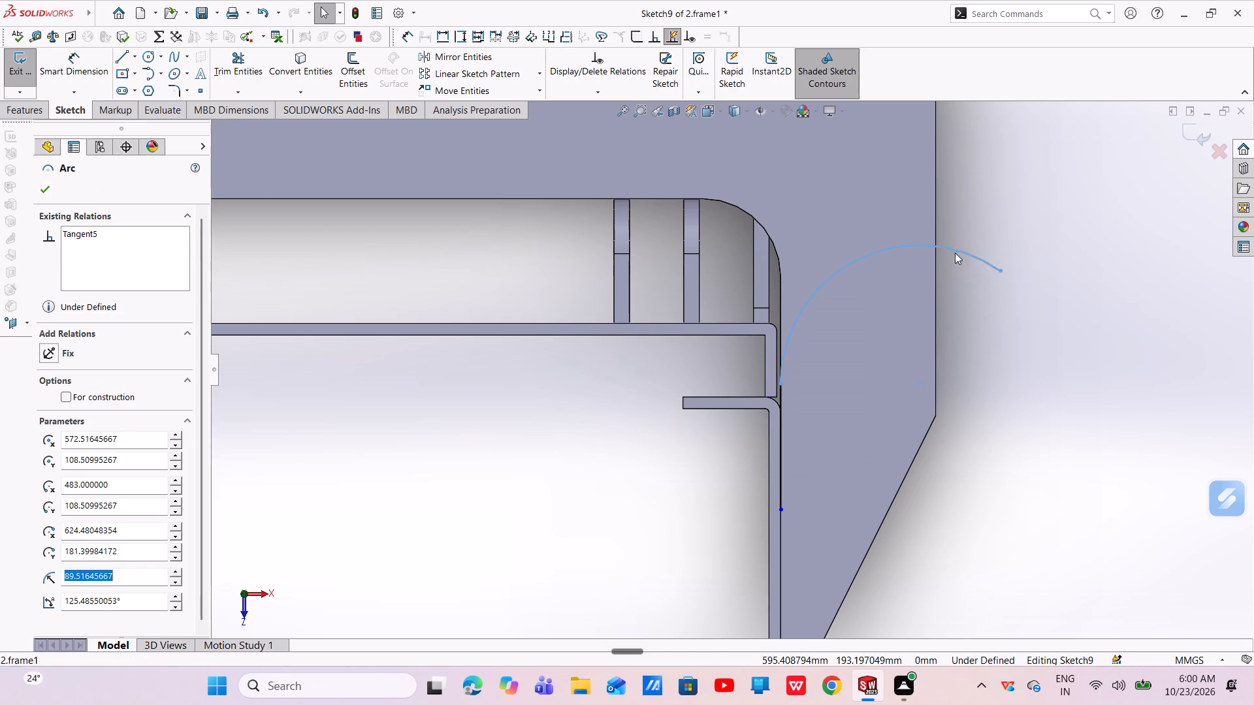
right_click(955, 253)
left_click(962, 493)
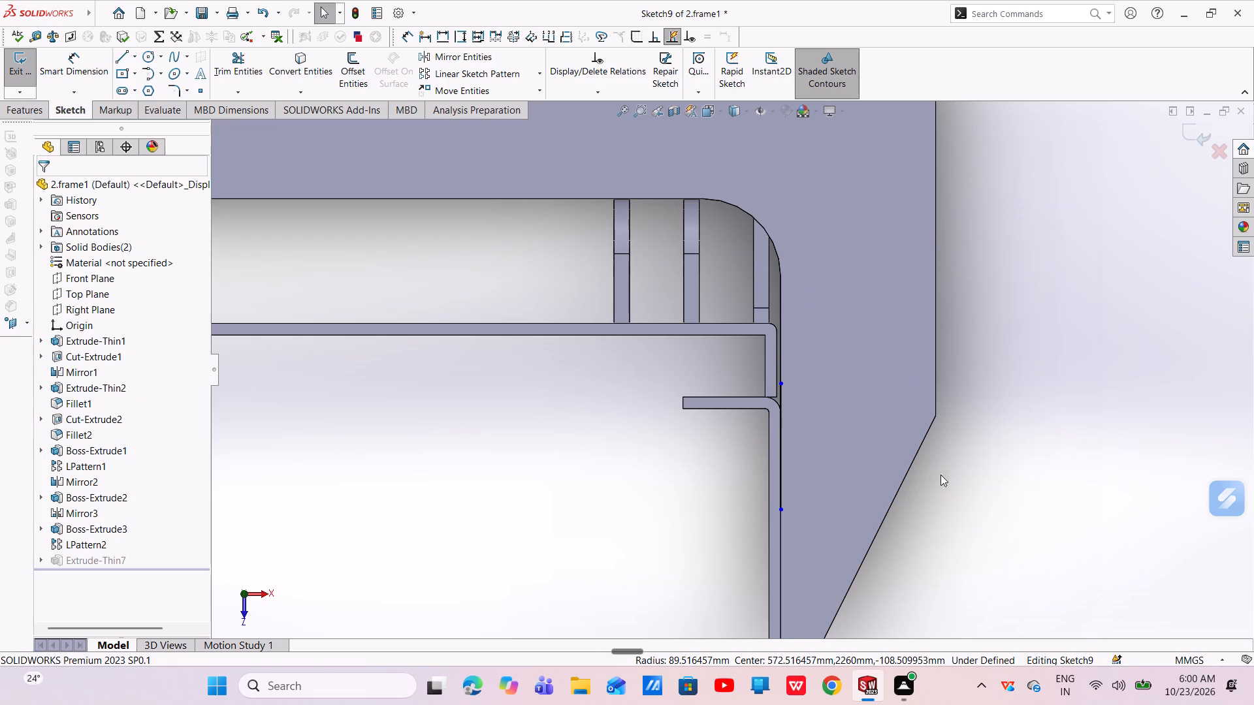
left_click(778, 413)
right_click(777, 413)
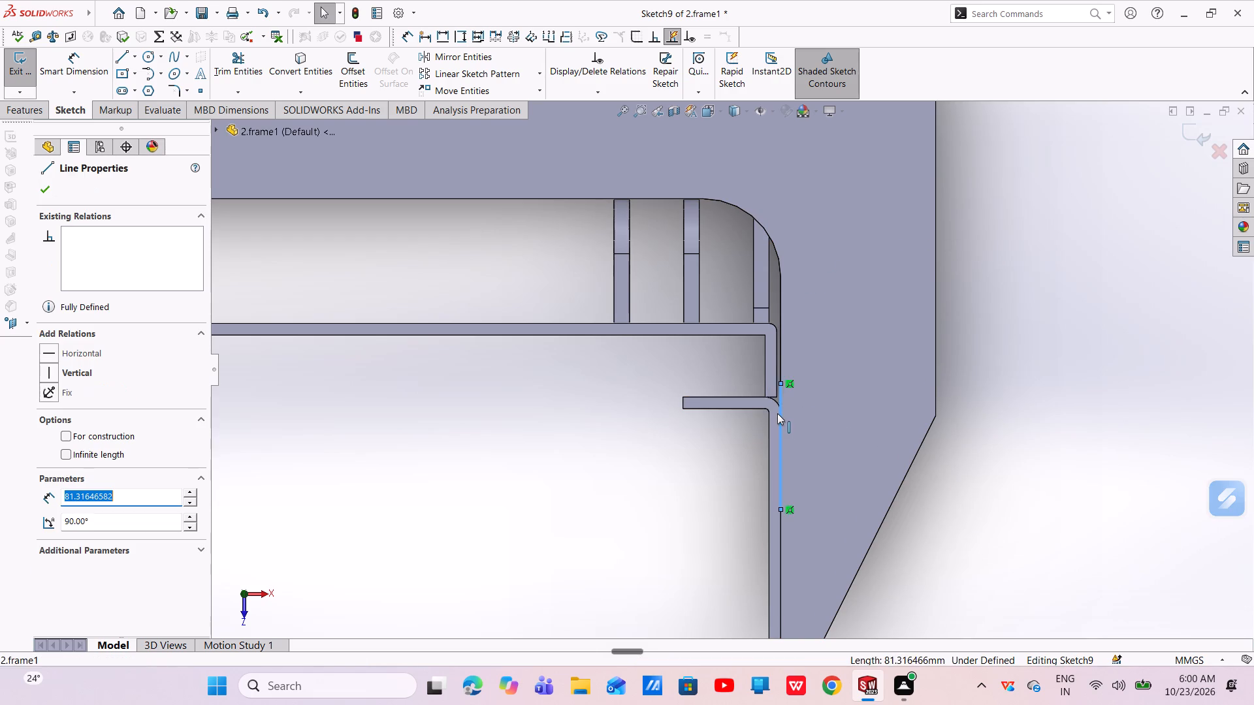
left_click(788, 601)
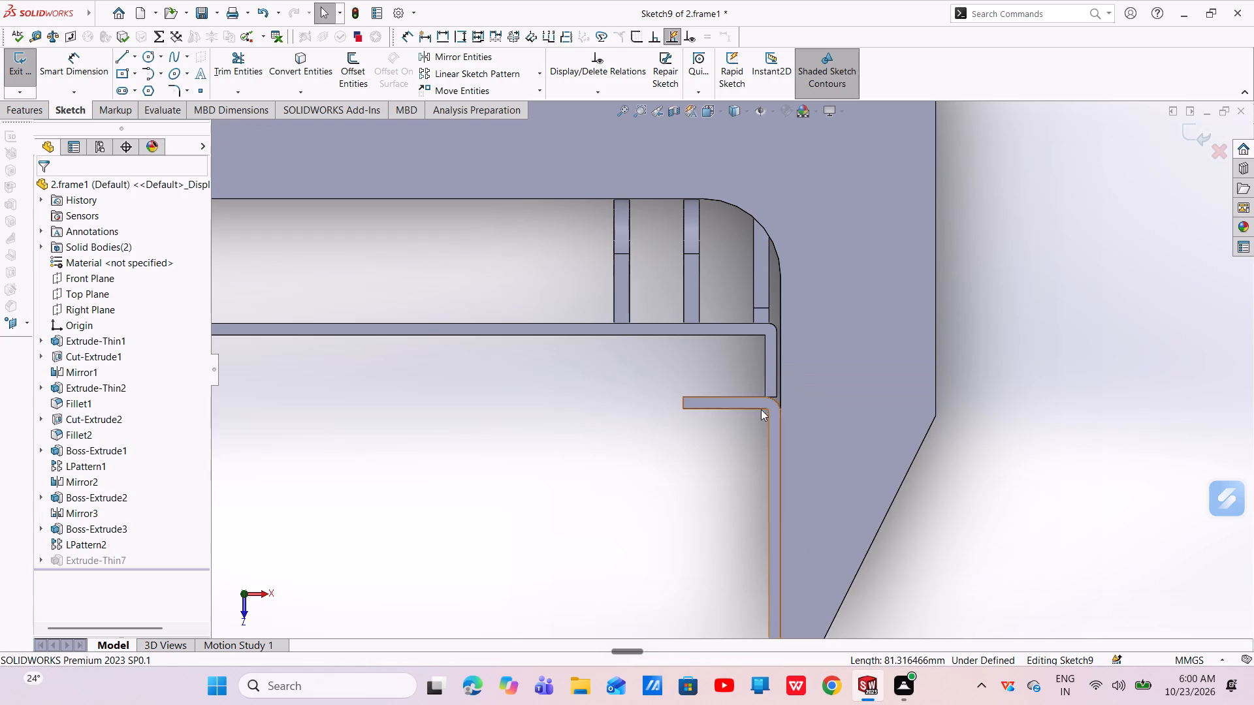
Sketch a vertical line about 147 mm long up from the channel's rounded outer corner, ending in an inward tangent arc of about 46 mm radius.
left_click(127, 56)
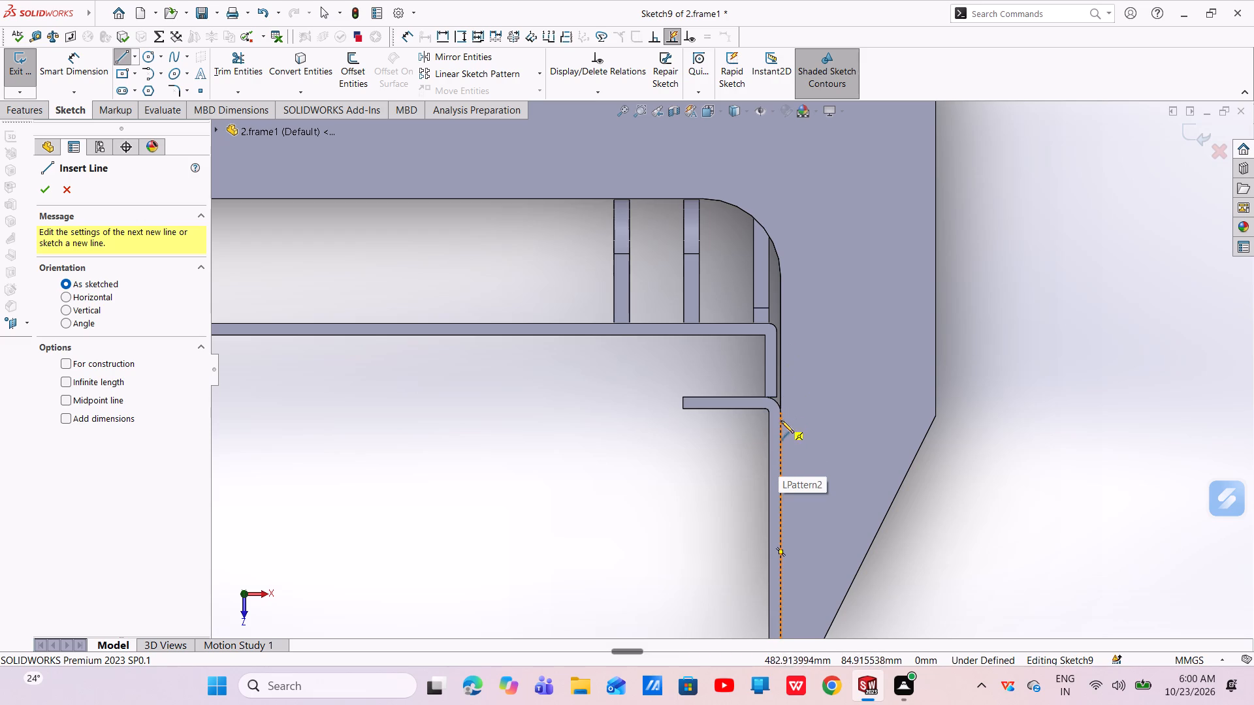
scroll(779, 406, "down", 6)
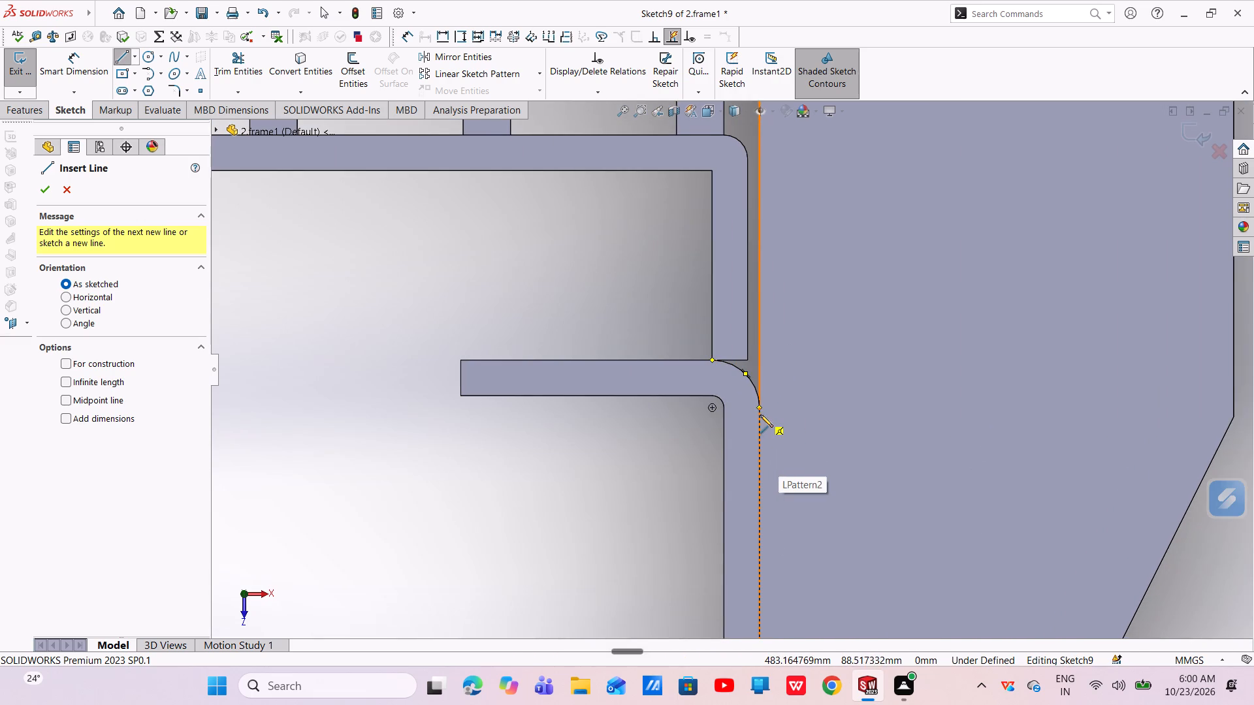
left_click(756, 406)
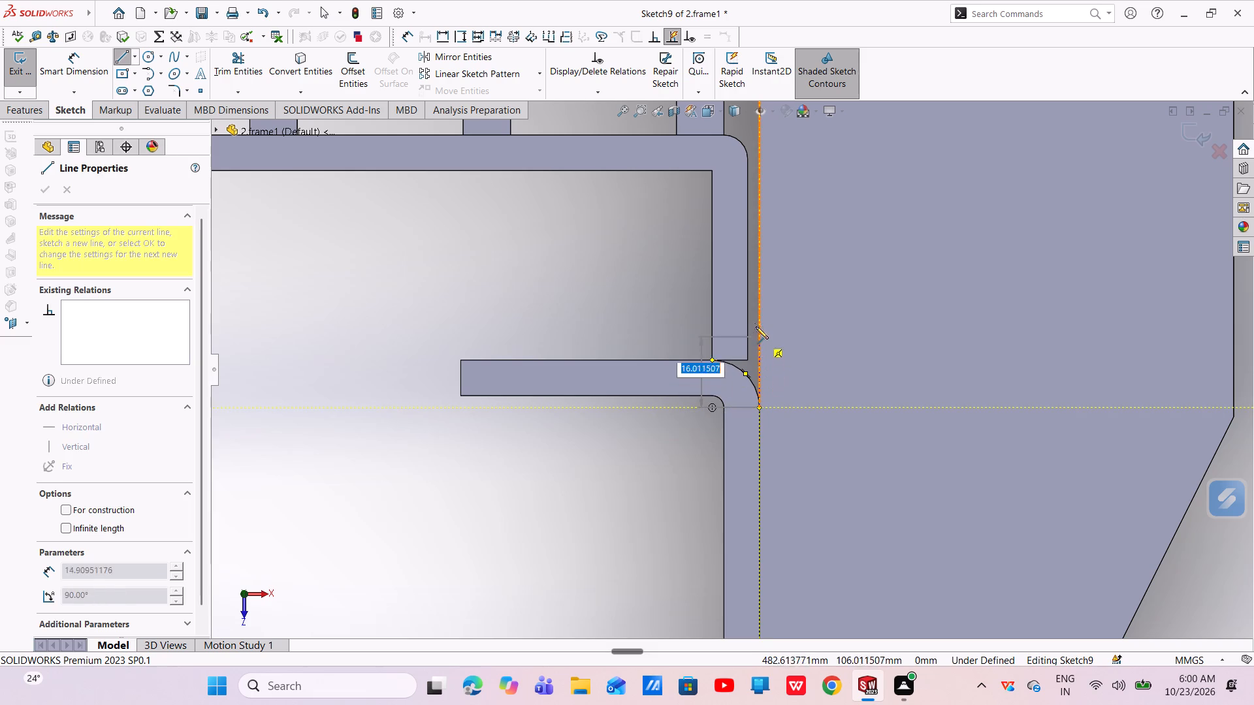
scroll(750, 279, "up", 4)
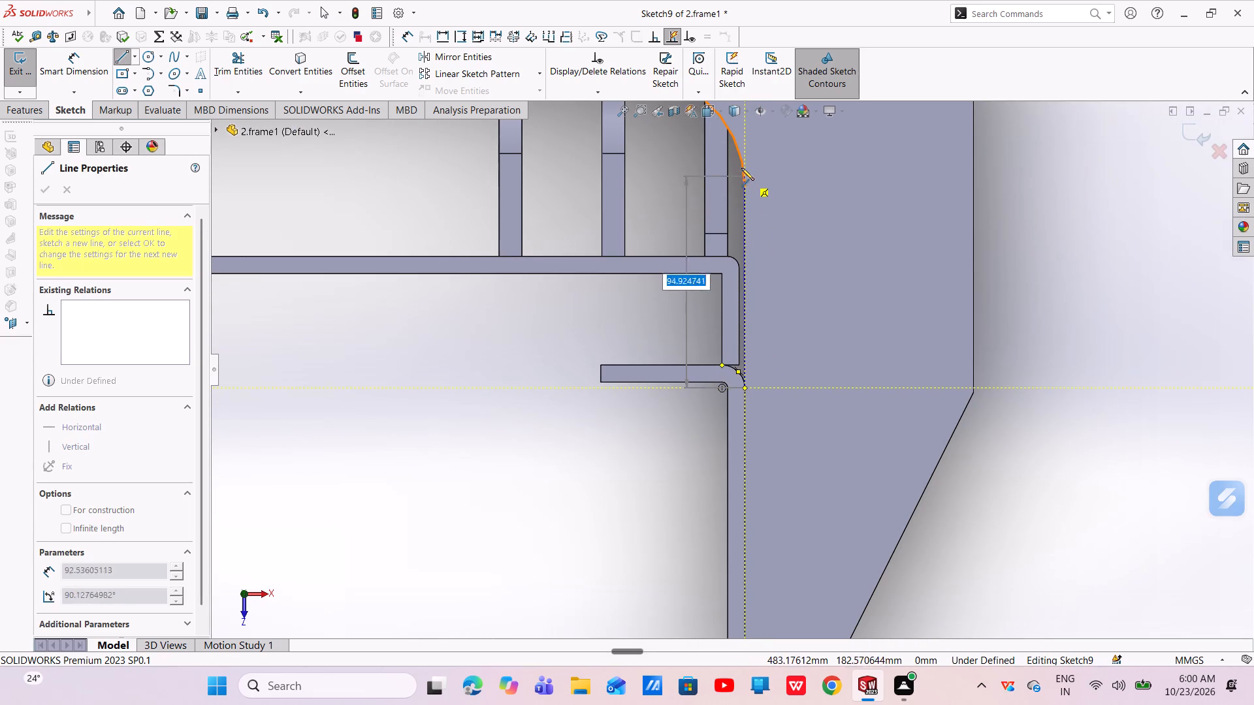
scroll(741, 168, "up", 2)
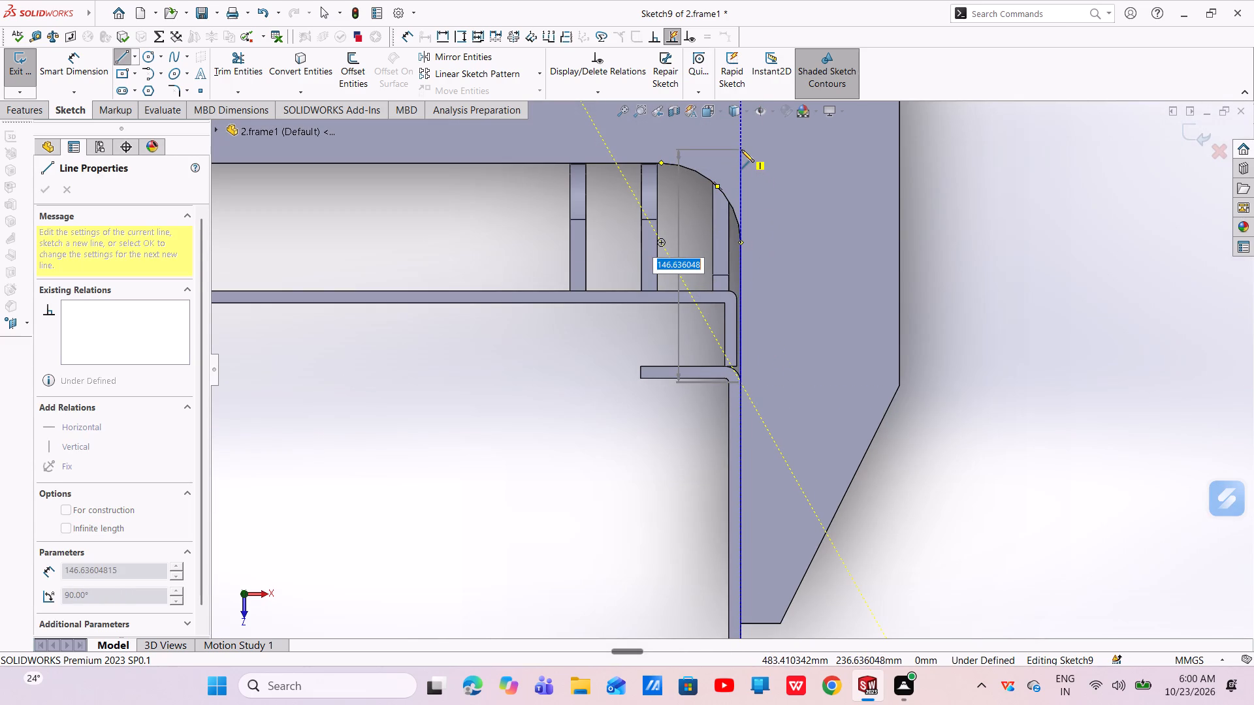
left_click(741, 149)
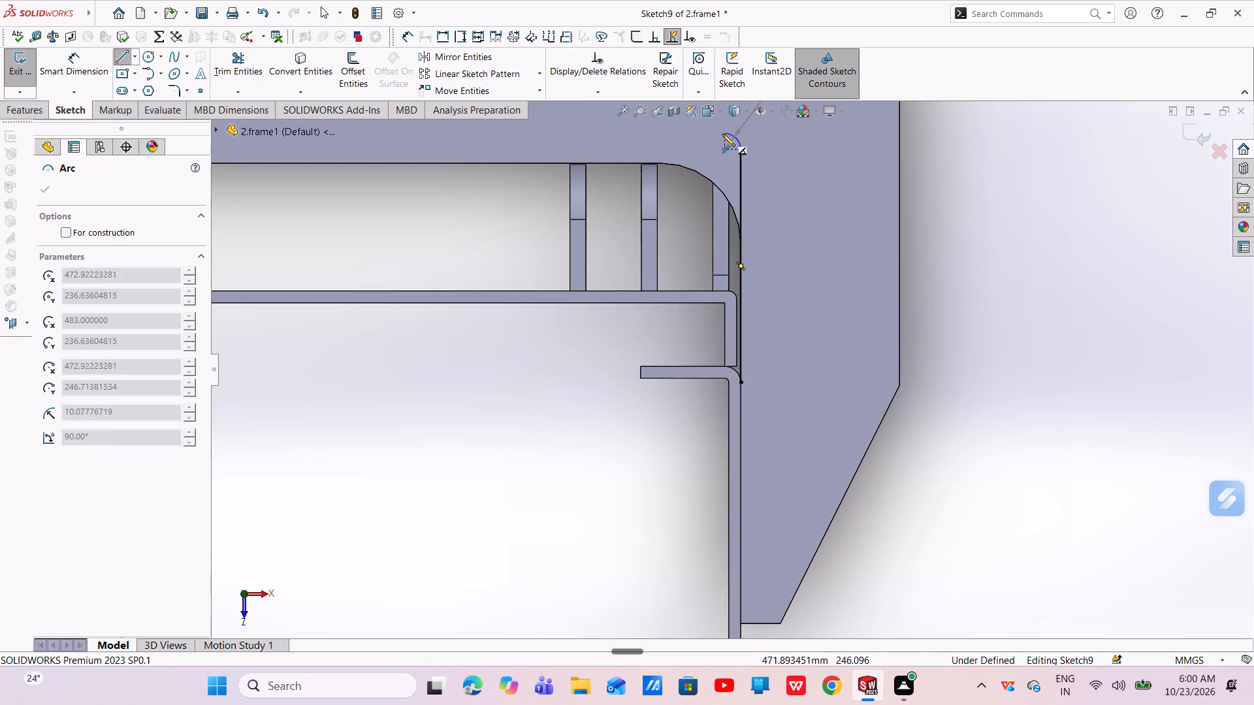
scroll(696, 128, "up", 2)
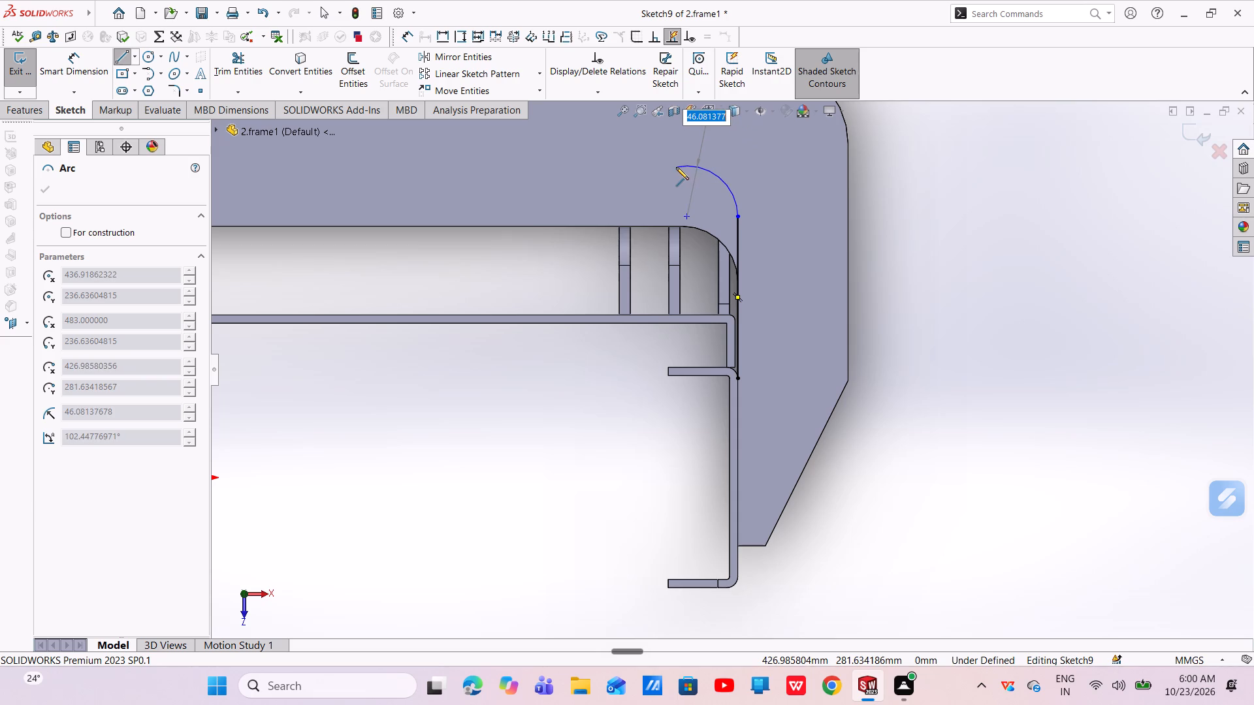
left_click(676, 167)
right_click(676, 167)
left_click(687, 178)
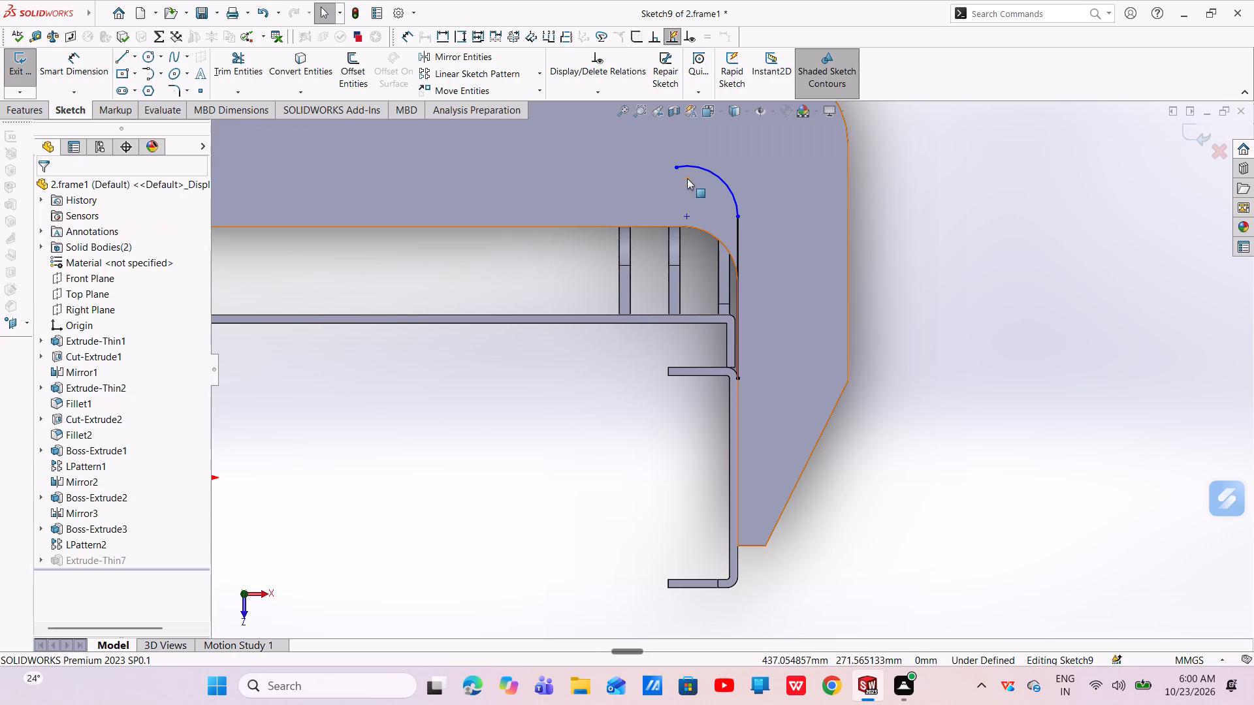
Dimension the bracket's vertical line to 150 mm.
left_click(86, 61)
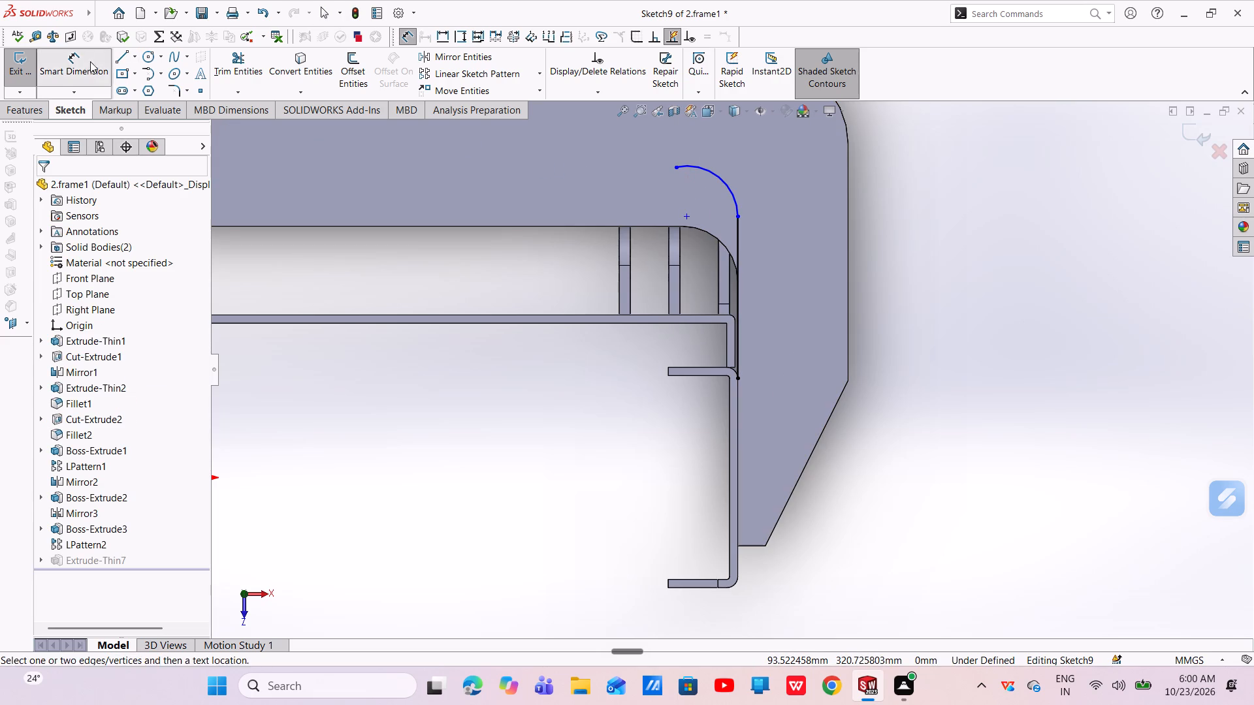
left_click(737, 249)
left_click(587, 269)
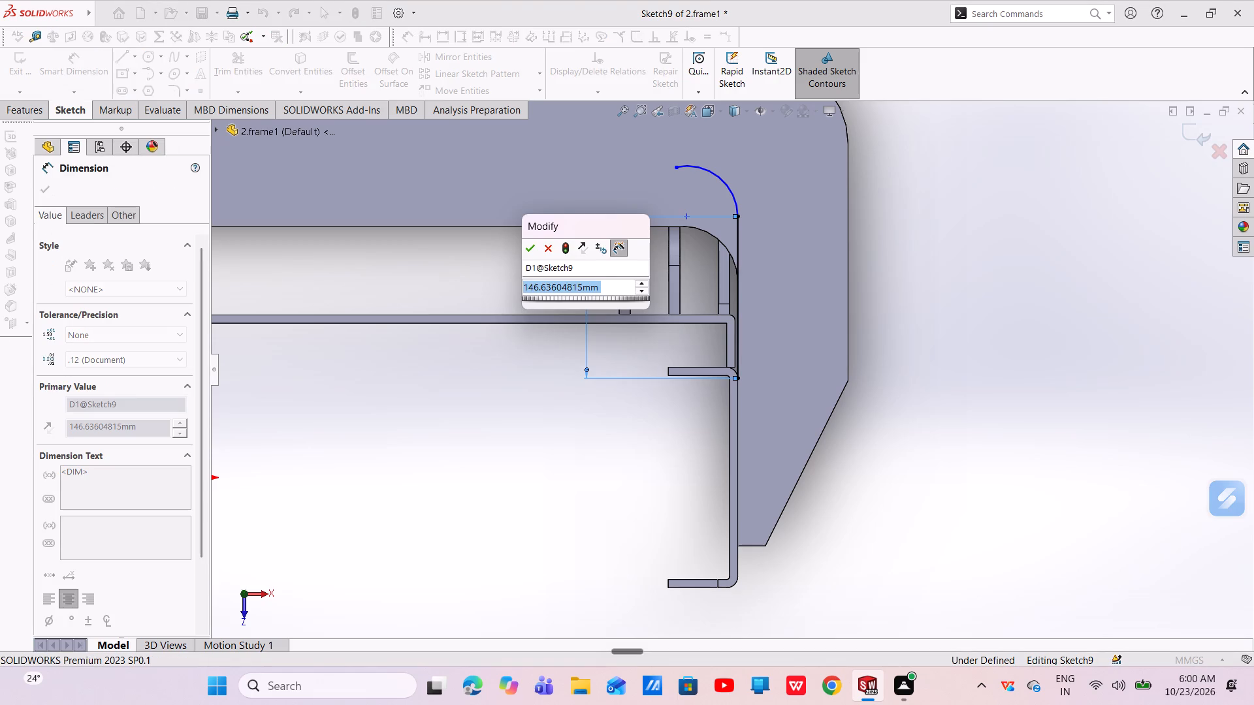
key("BackSpace")
type("150")
key("Return")
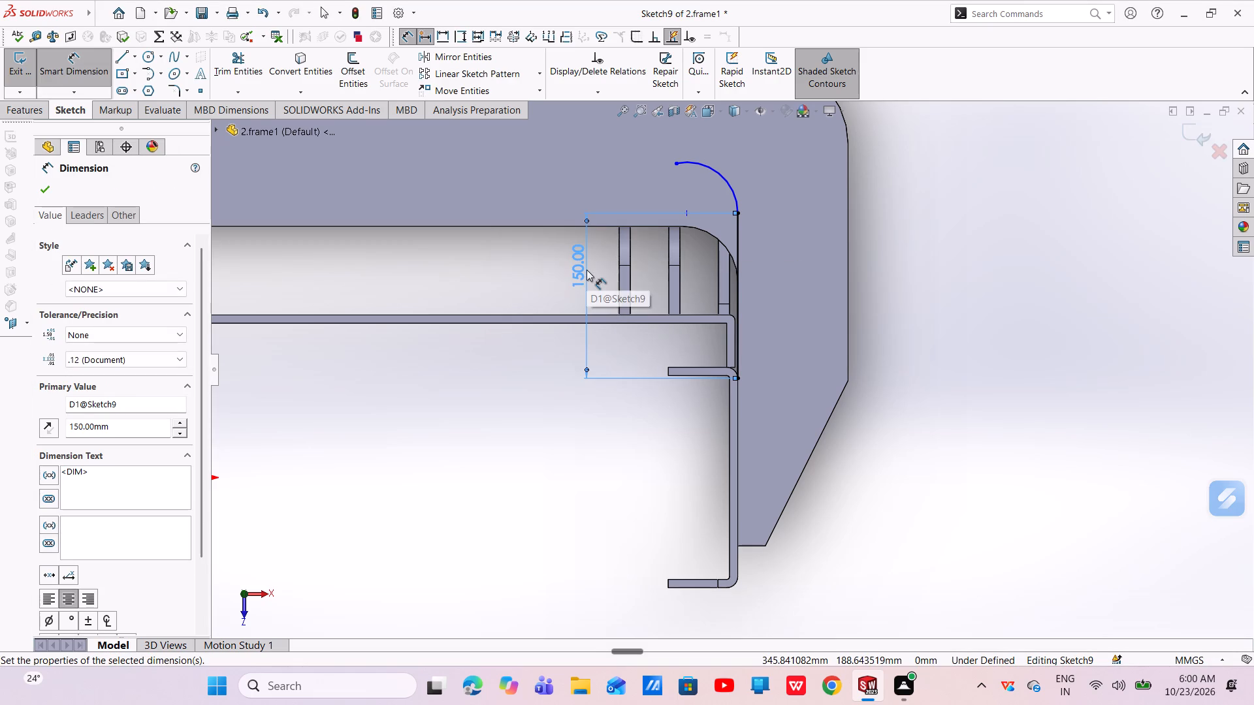
Dimension the bracket's tangent arc to a radius of 50 mm.
left_click(720, 181)
left_click(726, 177)
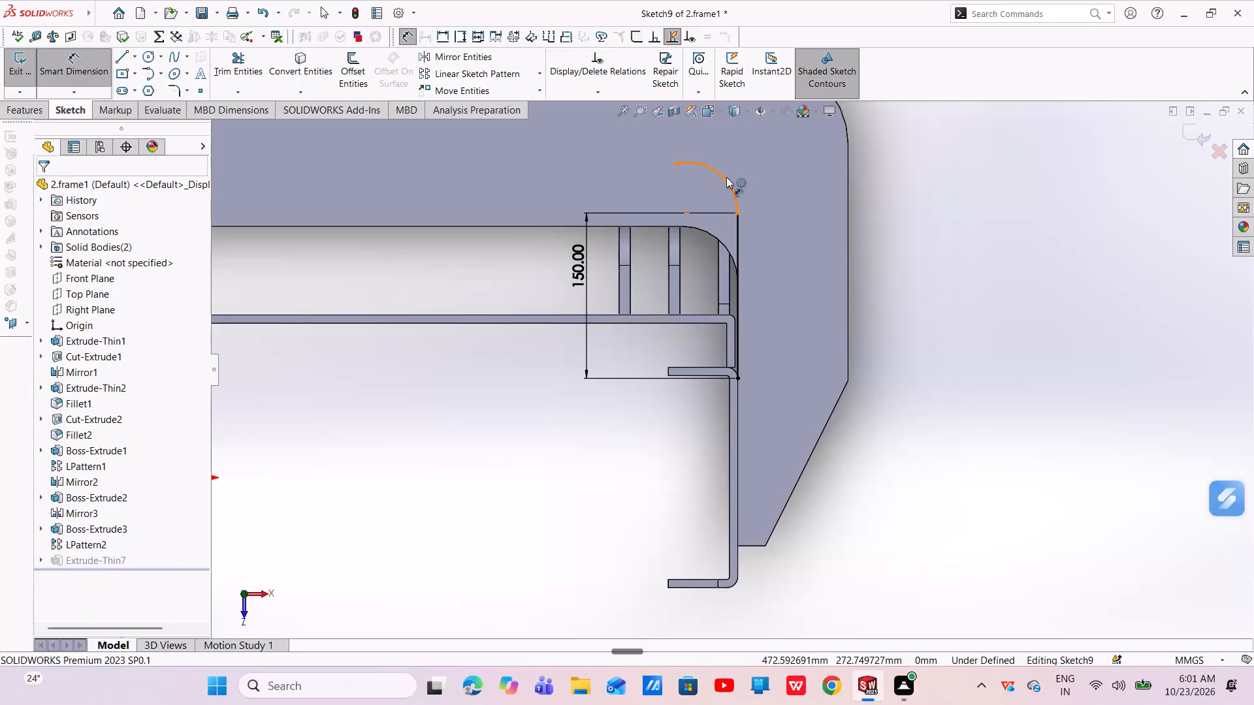
left_click(747, 181)
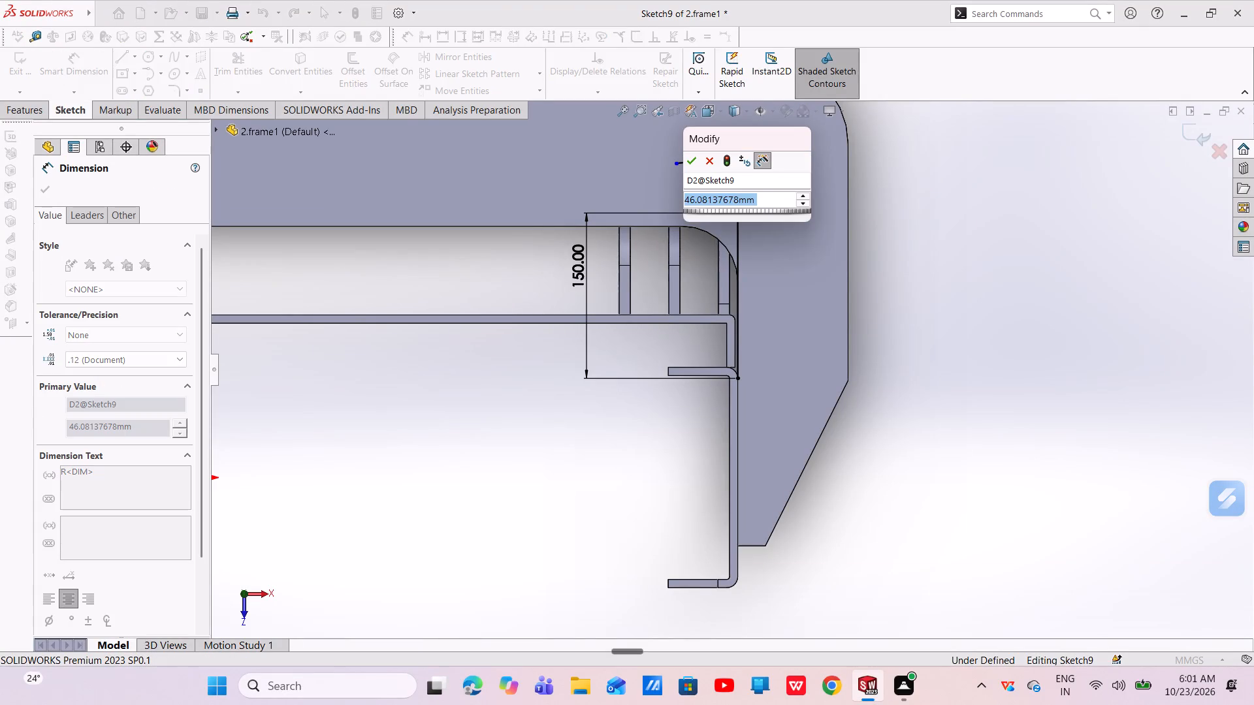
key("BackSpace")
type("50")
key("Return")
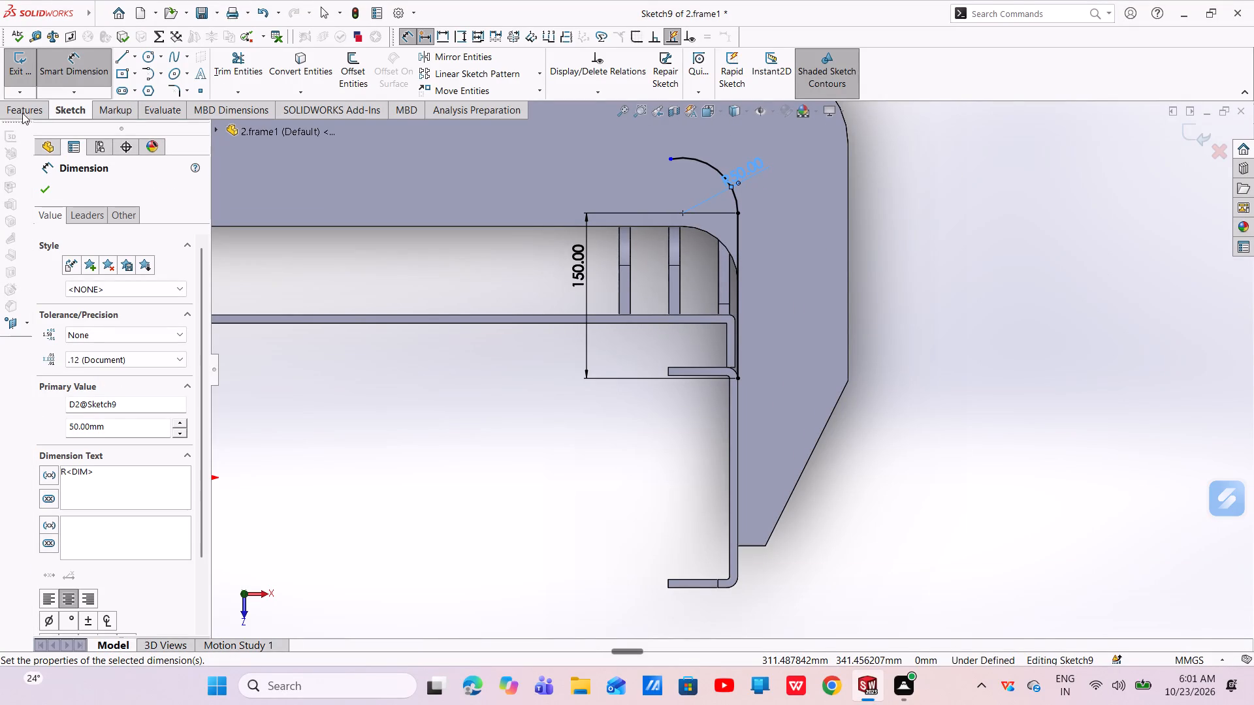
left_click(47, 187)
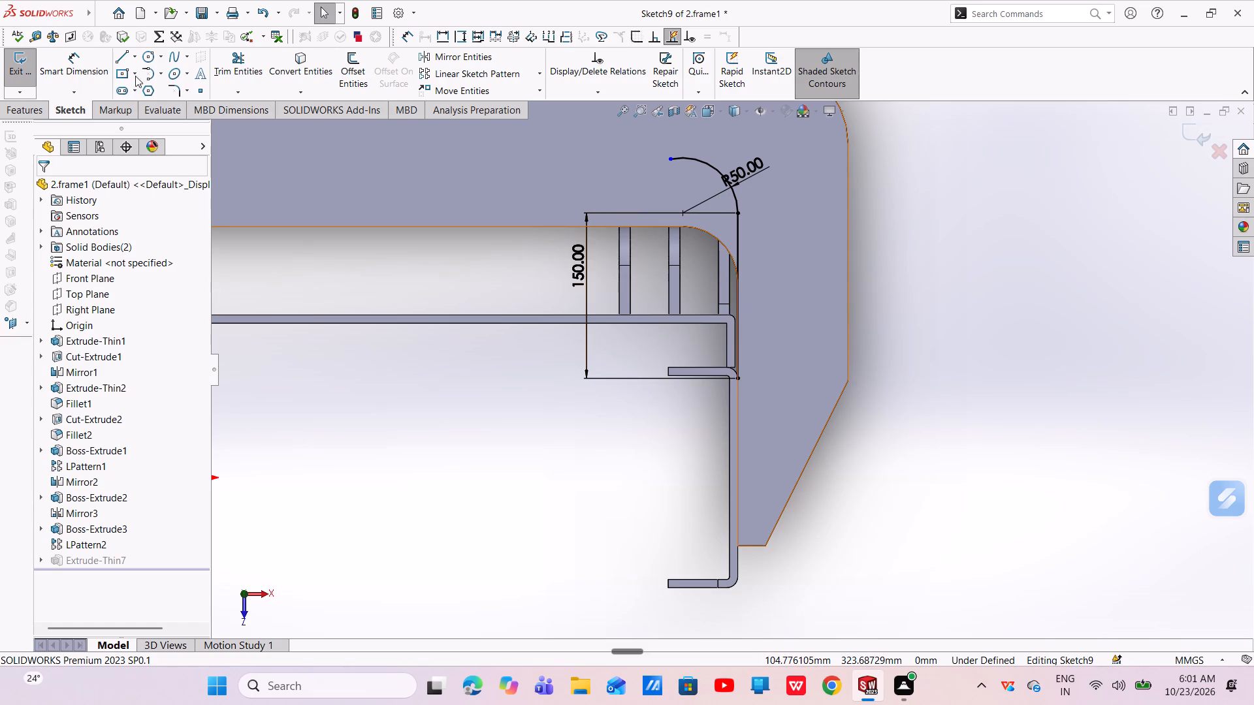
Check the vertical distance from the line's lower end to the plate's inner horizontal edge using a dimension preview.
left_click(92, 65)
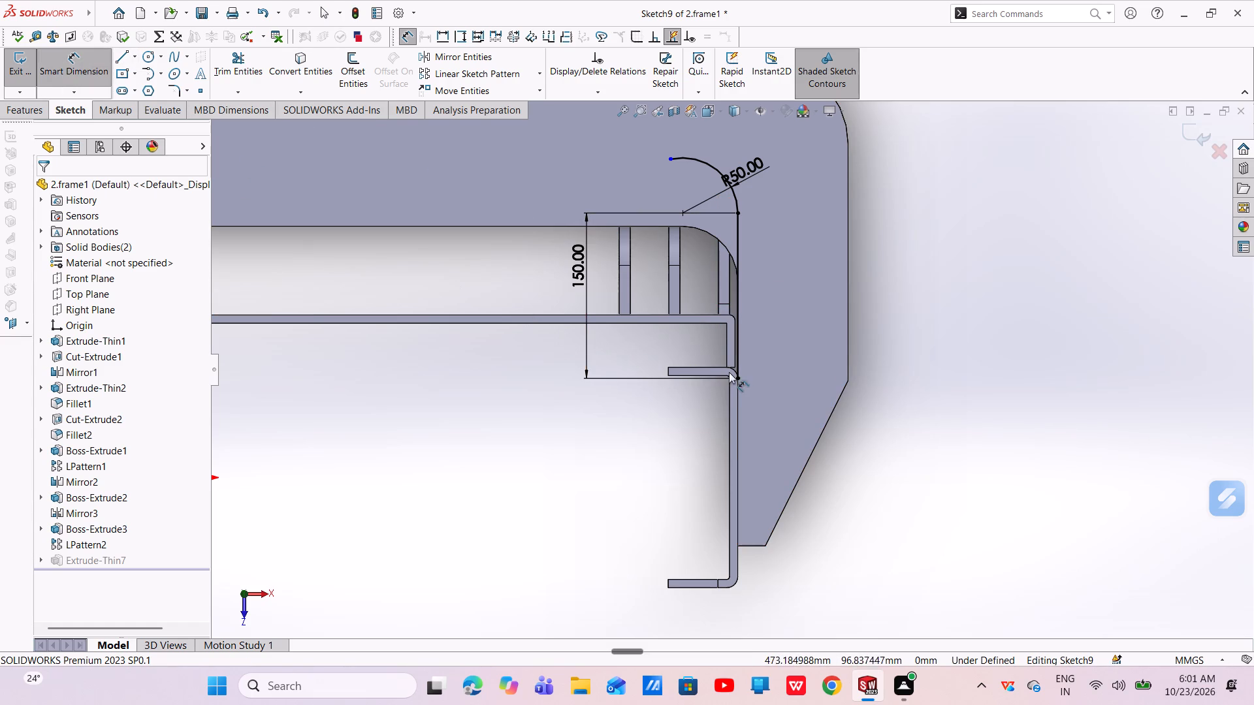
left_click(736, 377)
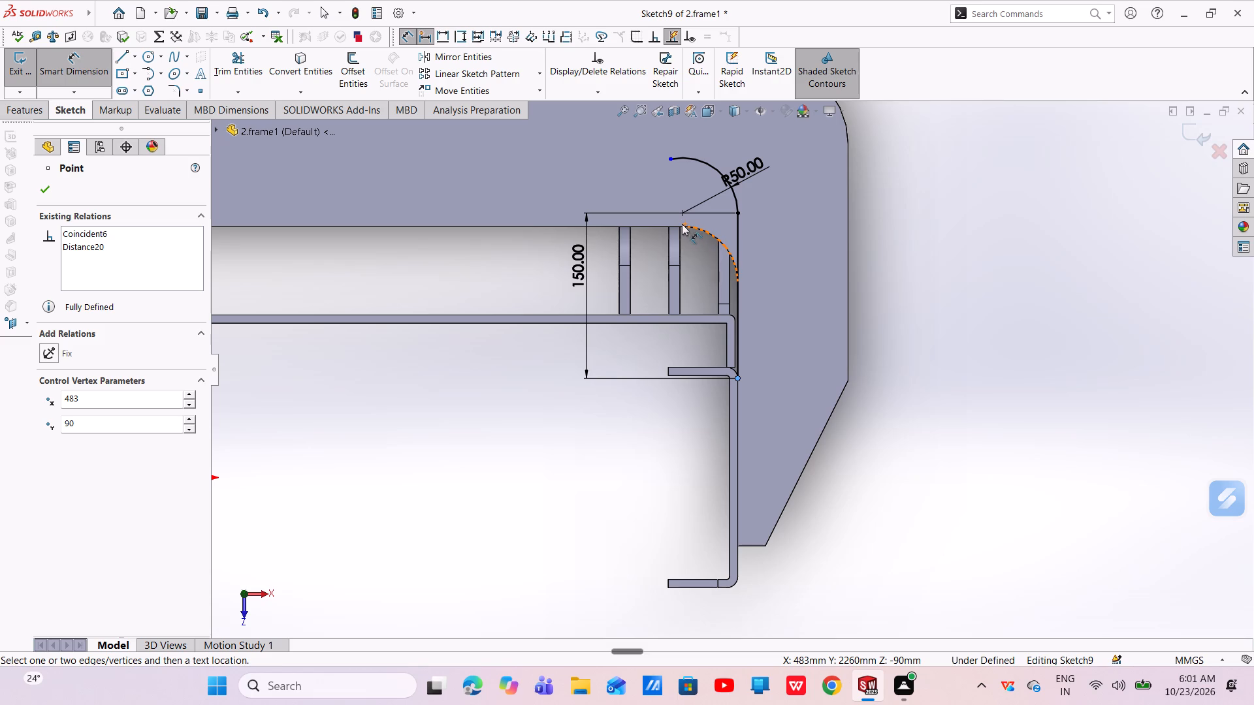
left_click(682, 224)
left_click(678, 226)
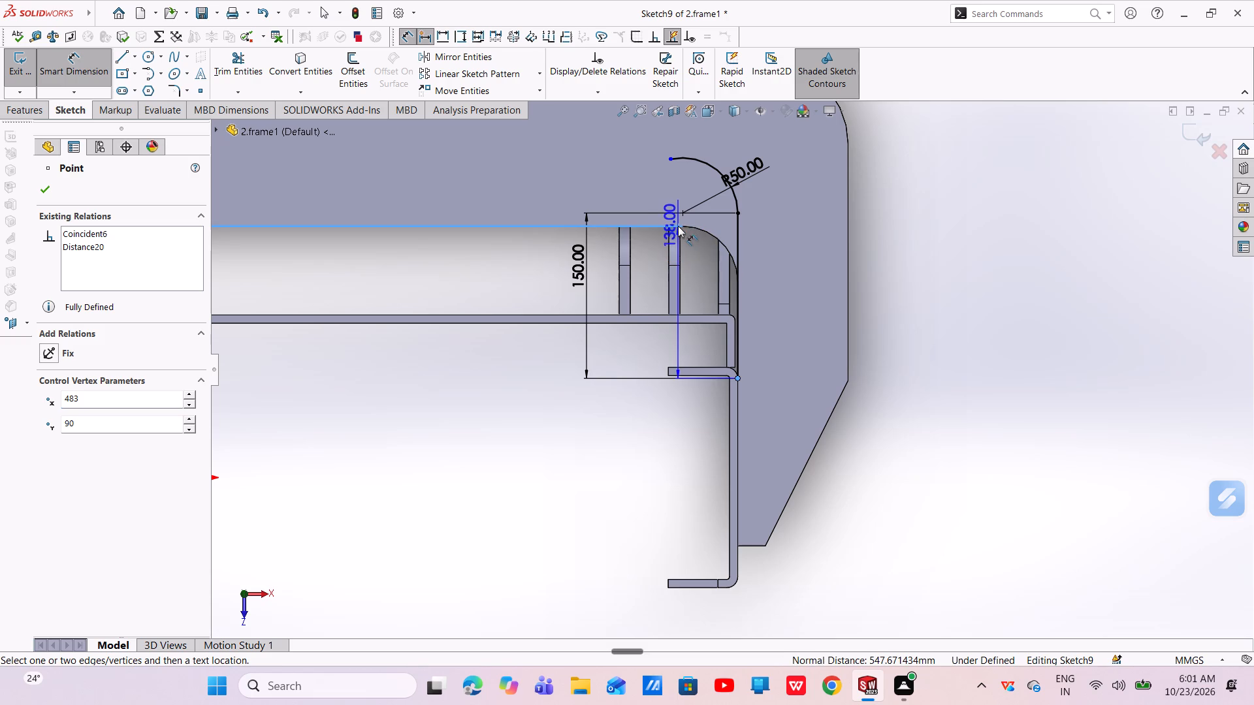
right_click(597, 272)
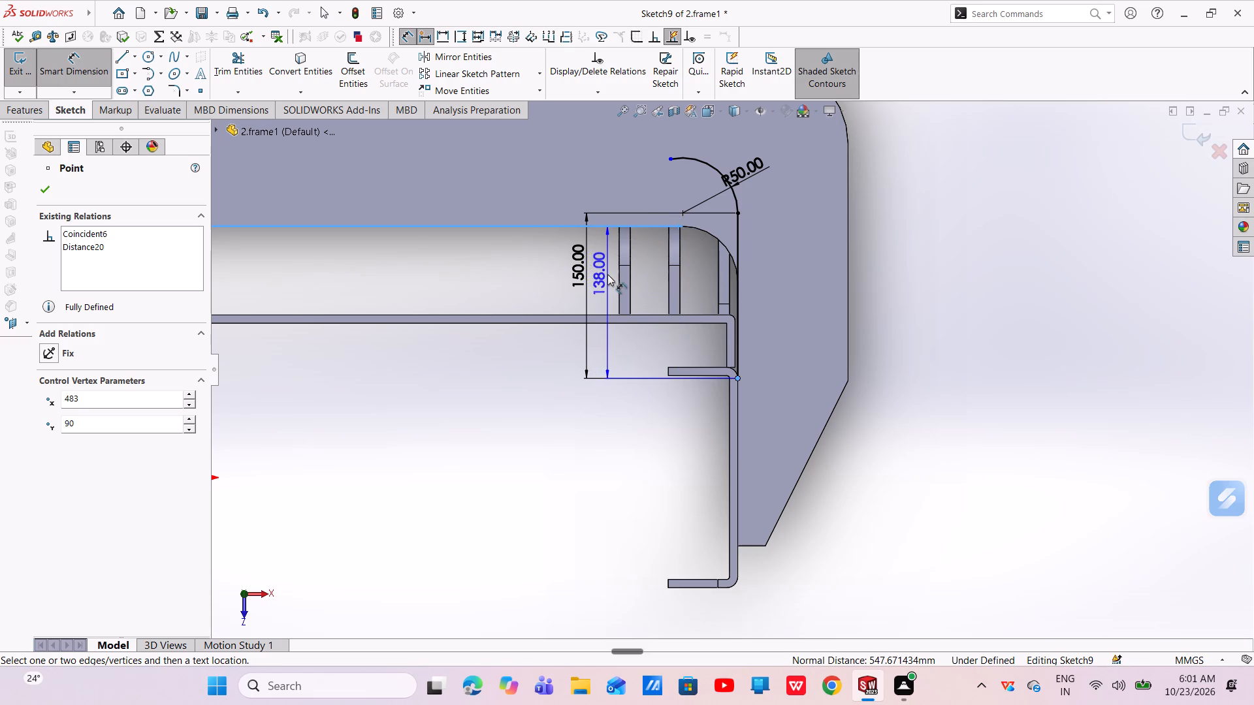
key("Escape")
key("Escape")
scroll(652, 290, "up", 2)
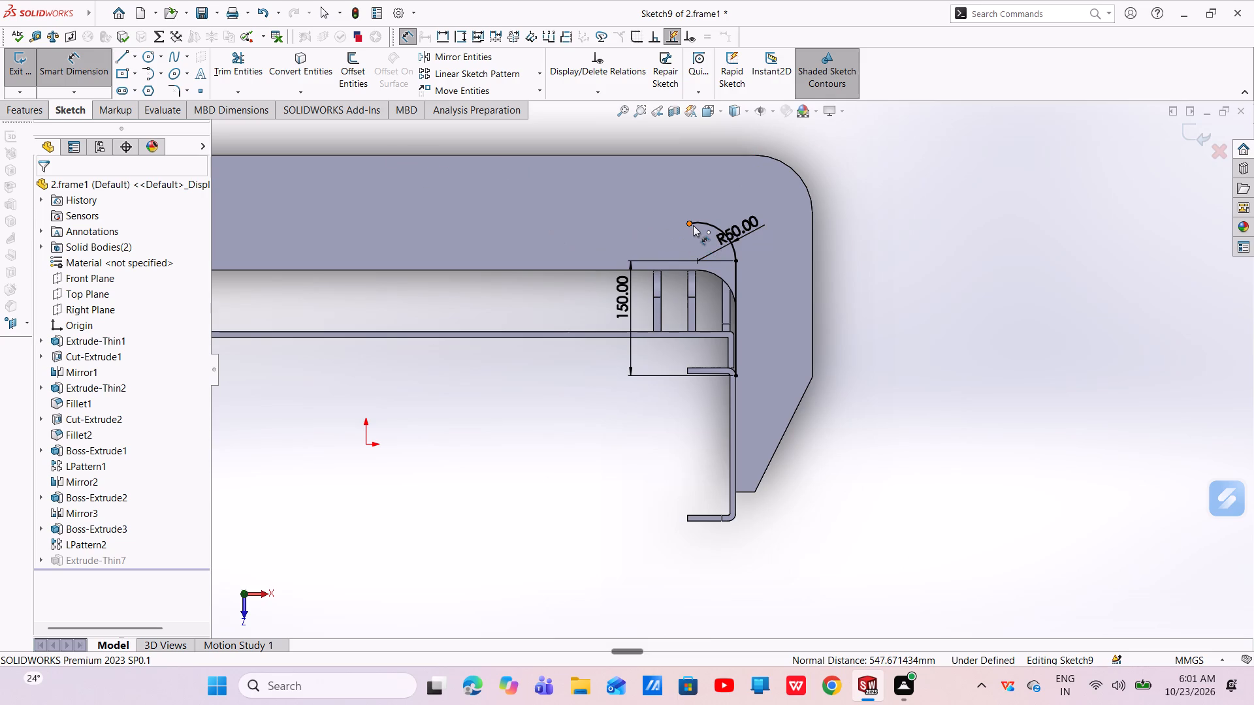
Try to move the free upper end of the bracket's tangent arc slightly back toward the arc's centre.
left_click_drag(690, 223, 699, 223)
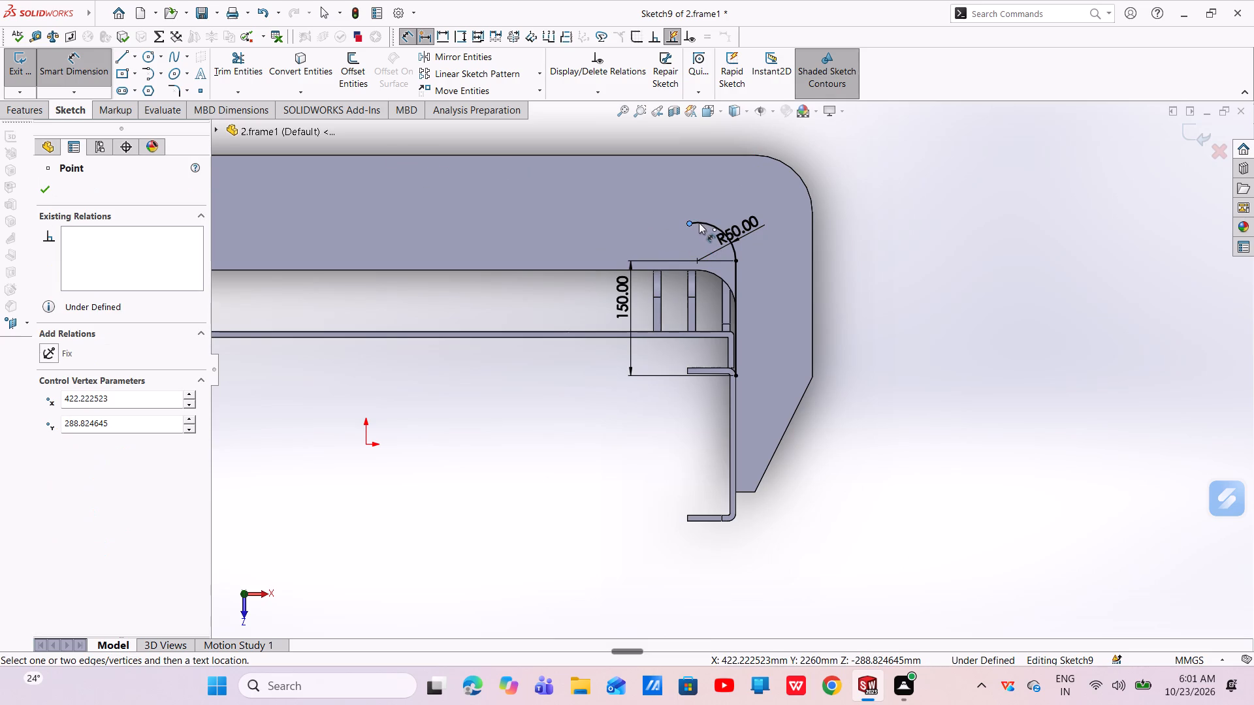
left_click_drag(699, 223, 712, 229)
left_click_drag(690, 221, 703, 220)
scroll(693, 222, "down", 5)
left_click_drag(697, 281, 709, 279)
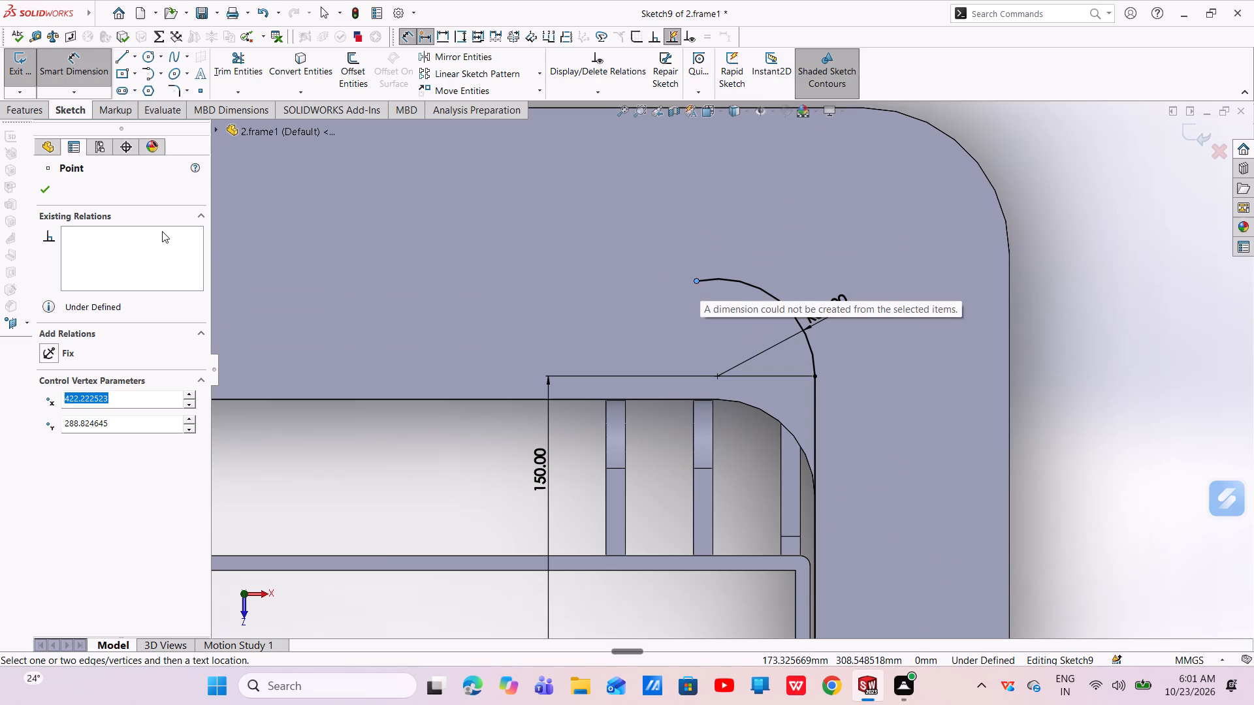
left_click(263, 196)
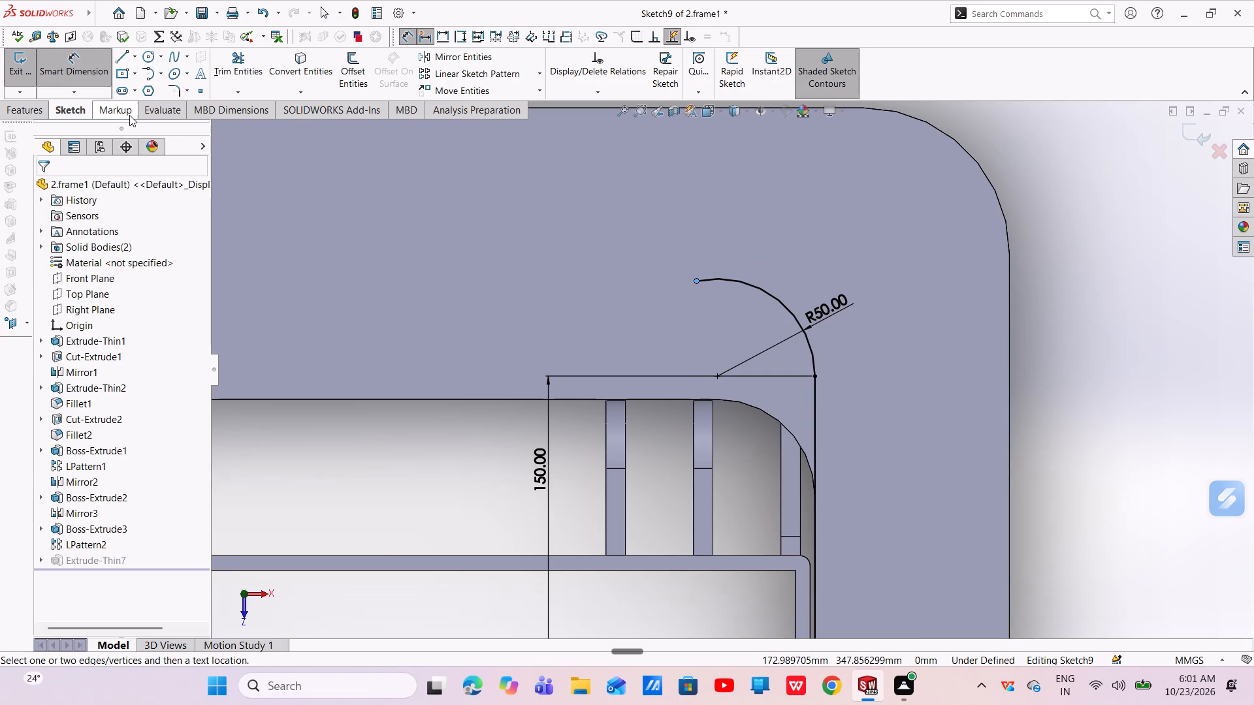
Exit the edited bracket sketch and rebuild the thin extrusion from the new profile.
left_click(17, 108)
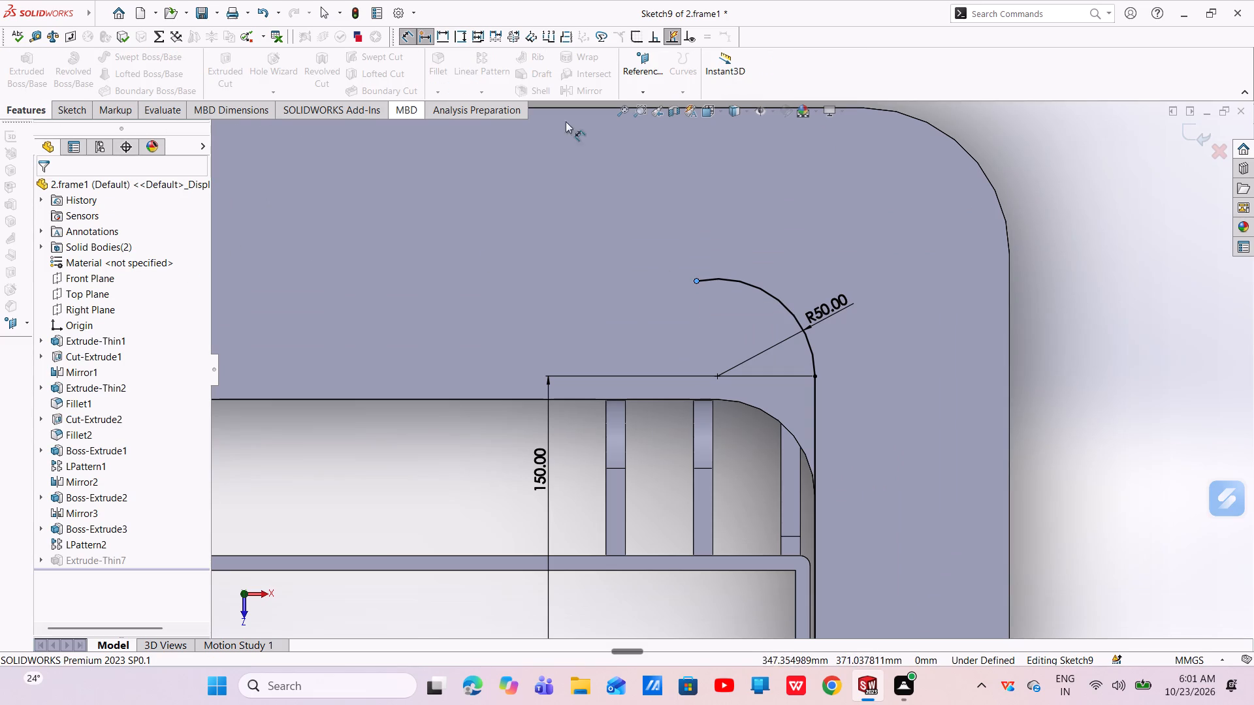
left_click(1193, 135)
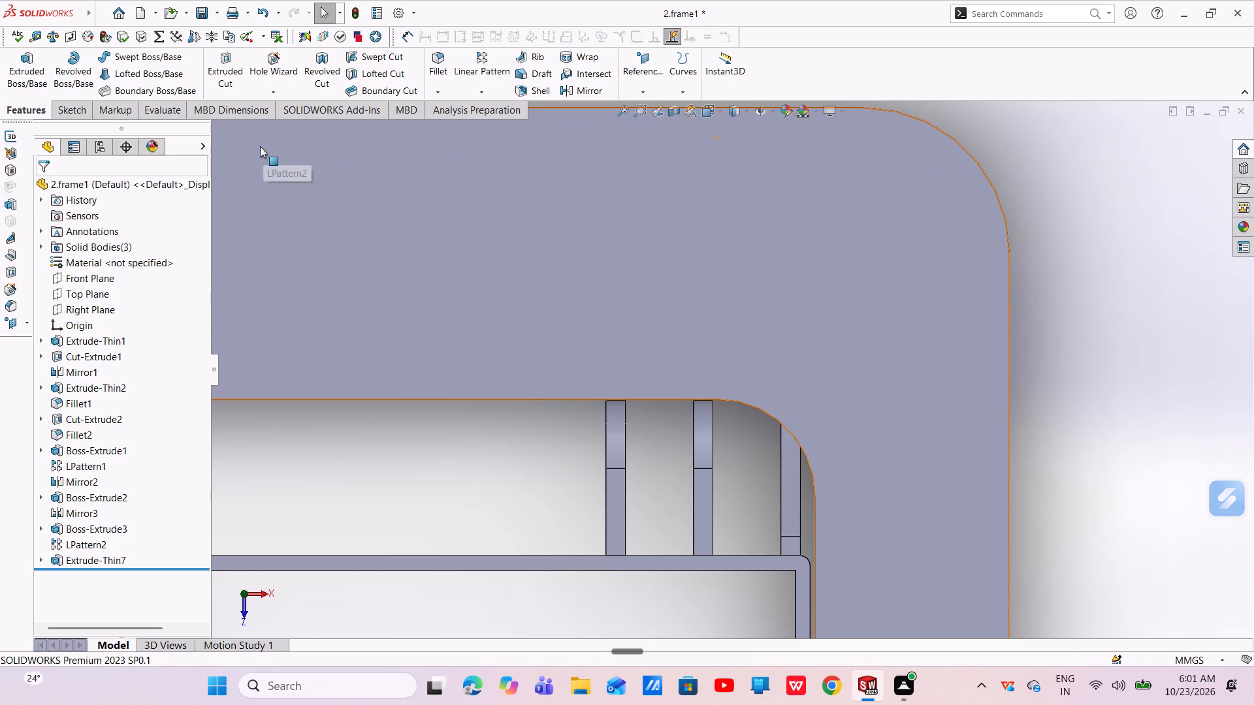
left_click(40, 74)
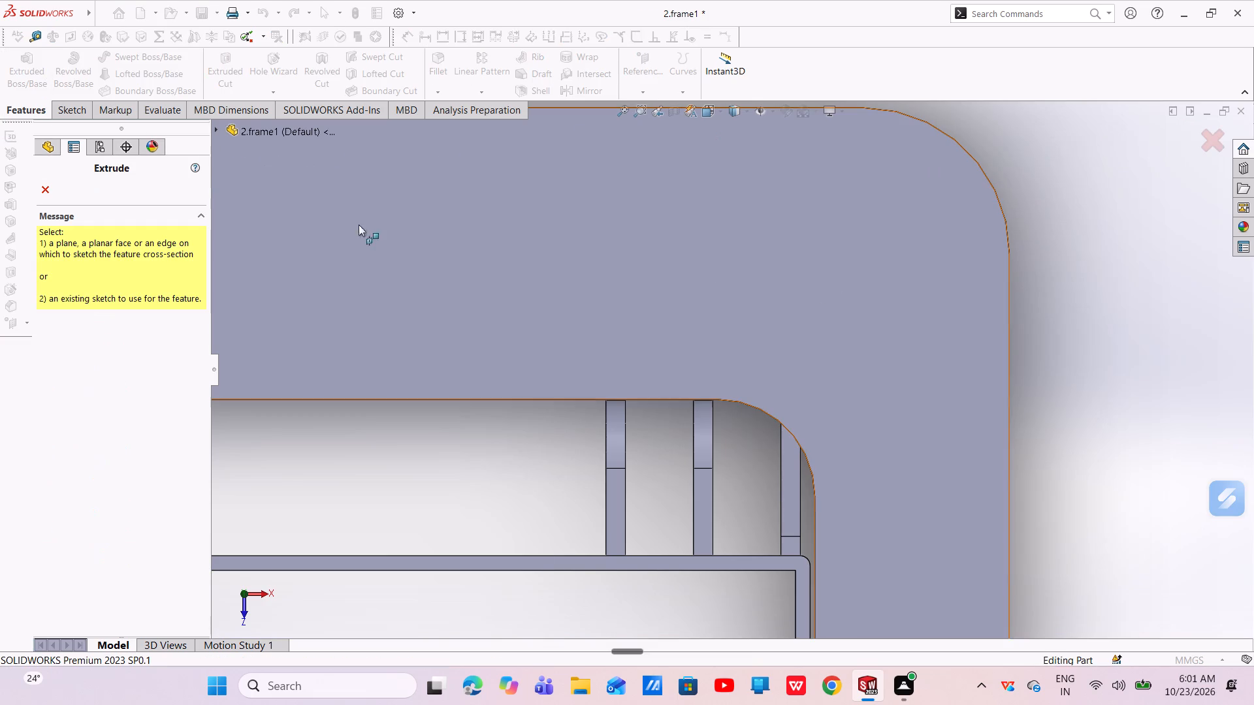
left_click(46, 187)
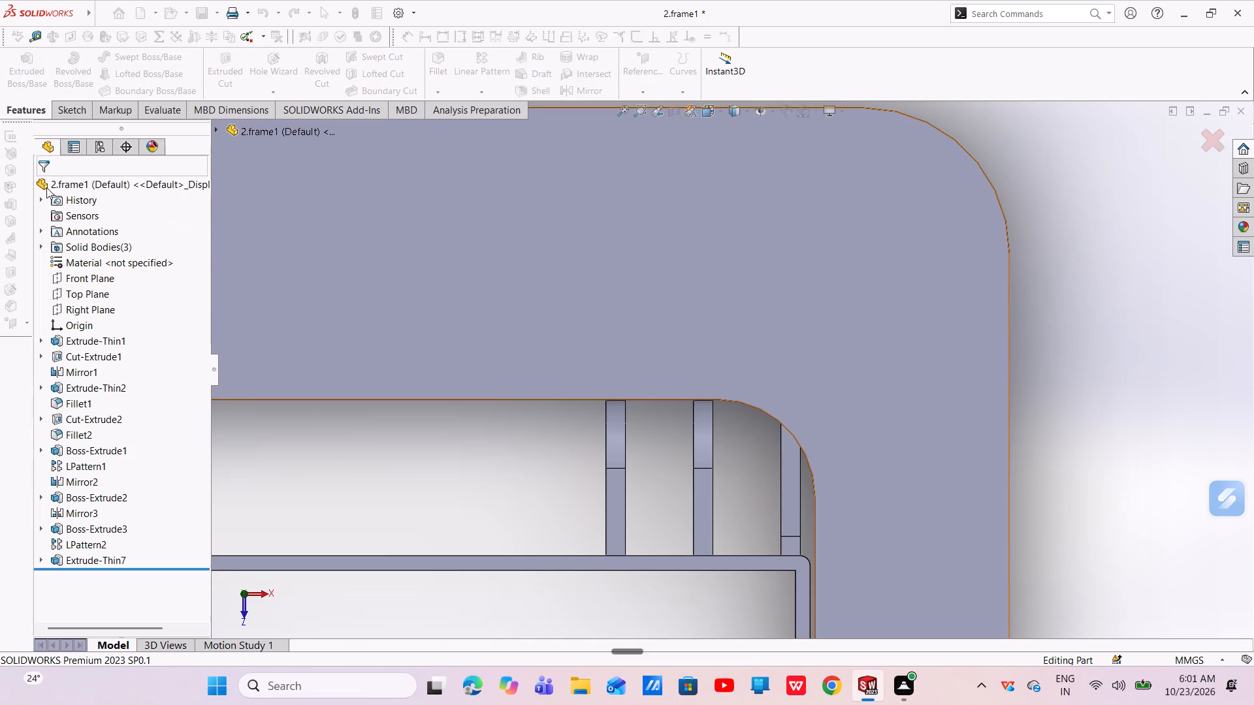
Edit the bracket's thin extrusion, turn on Merge result and try to apply it.
scroll(524, 268, "up", 4)
middle_click_drag(708, 375, 652, 383)
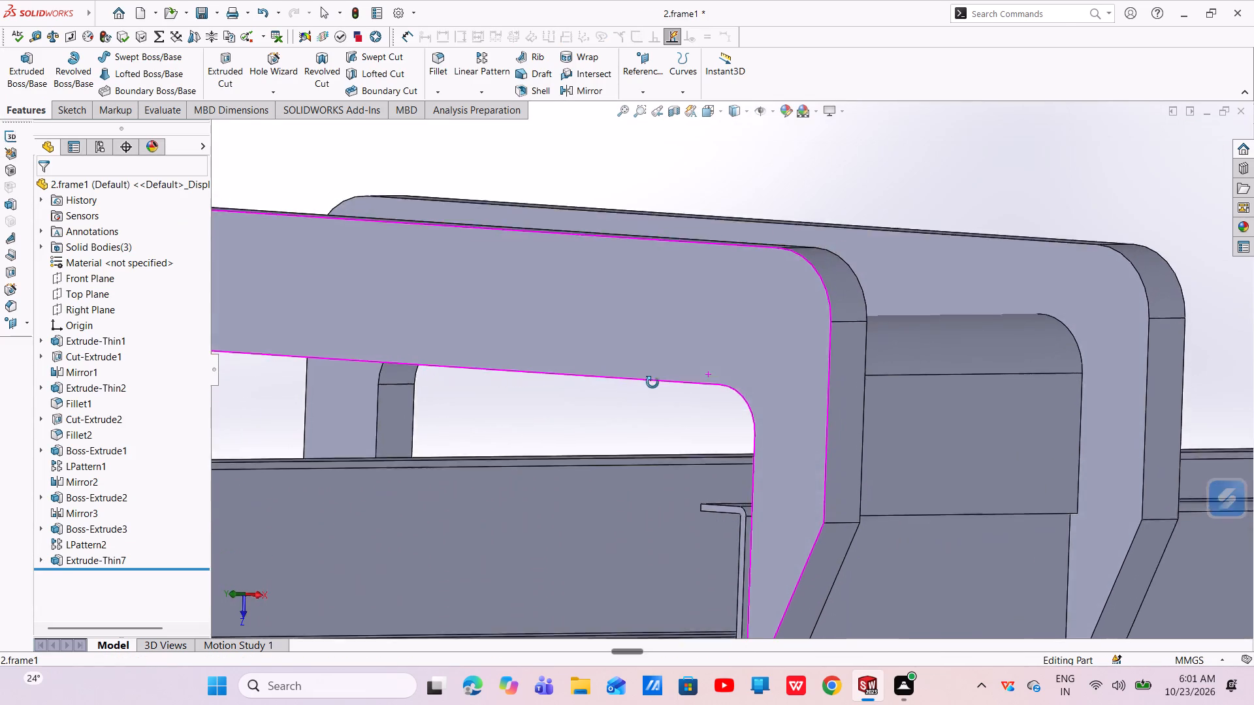
middle_click_drag(652, 383, 668, 409)
scroll(739, 427, "down", 2)
scroll(739, 427, "up", 4)
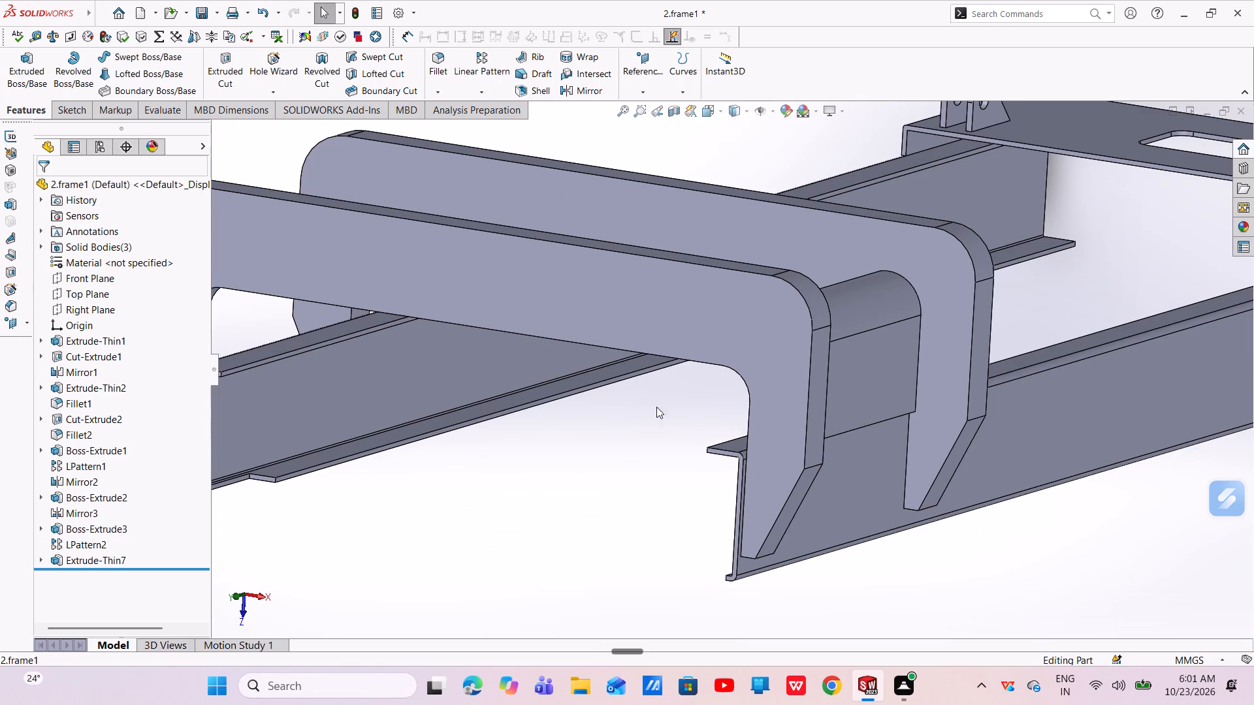
left_click(110, 561)
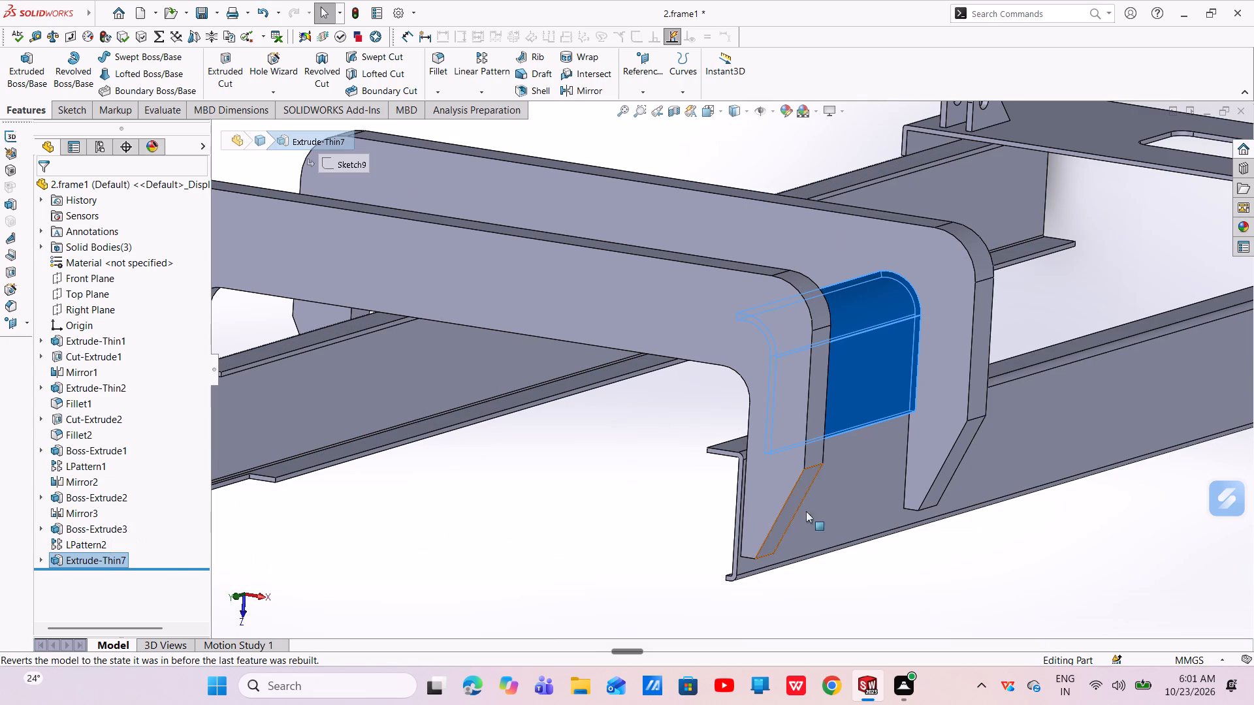
left_click(95, 559)
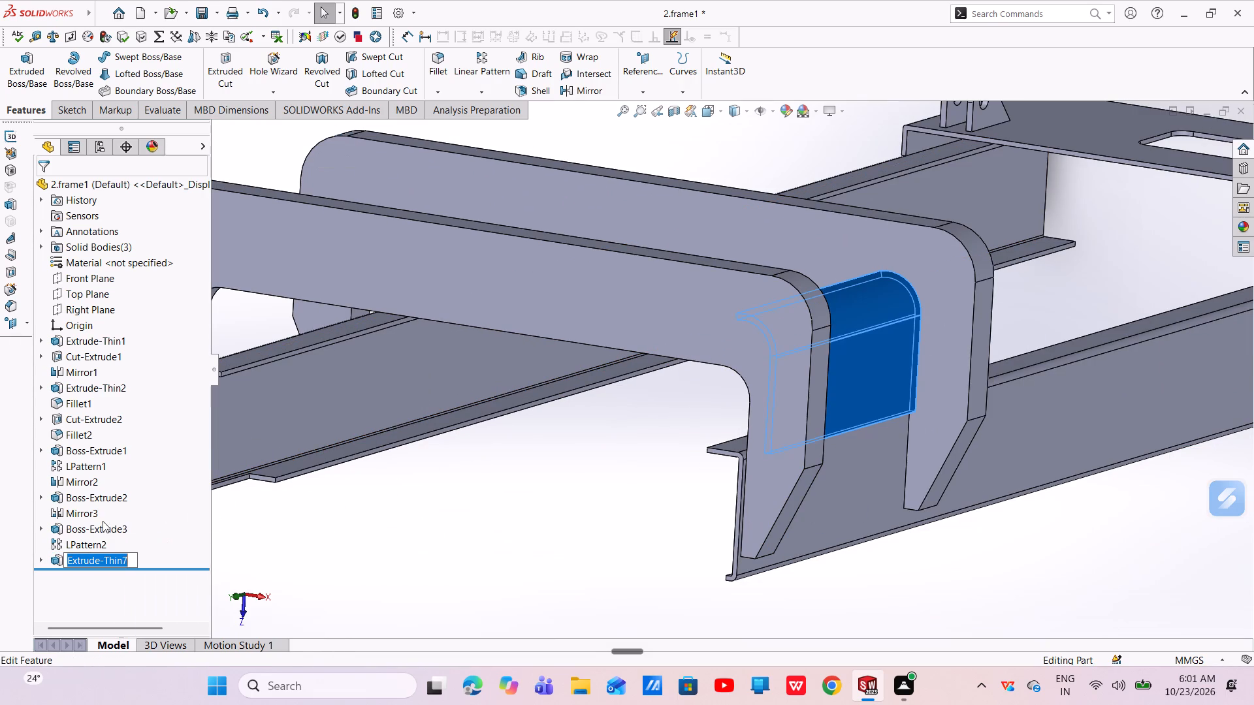
left_click(131, 561)
left_click(141, 563)
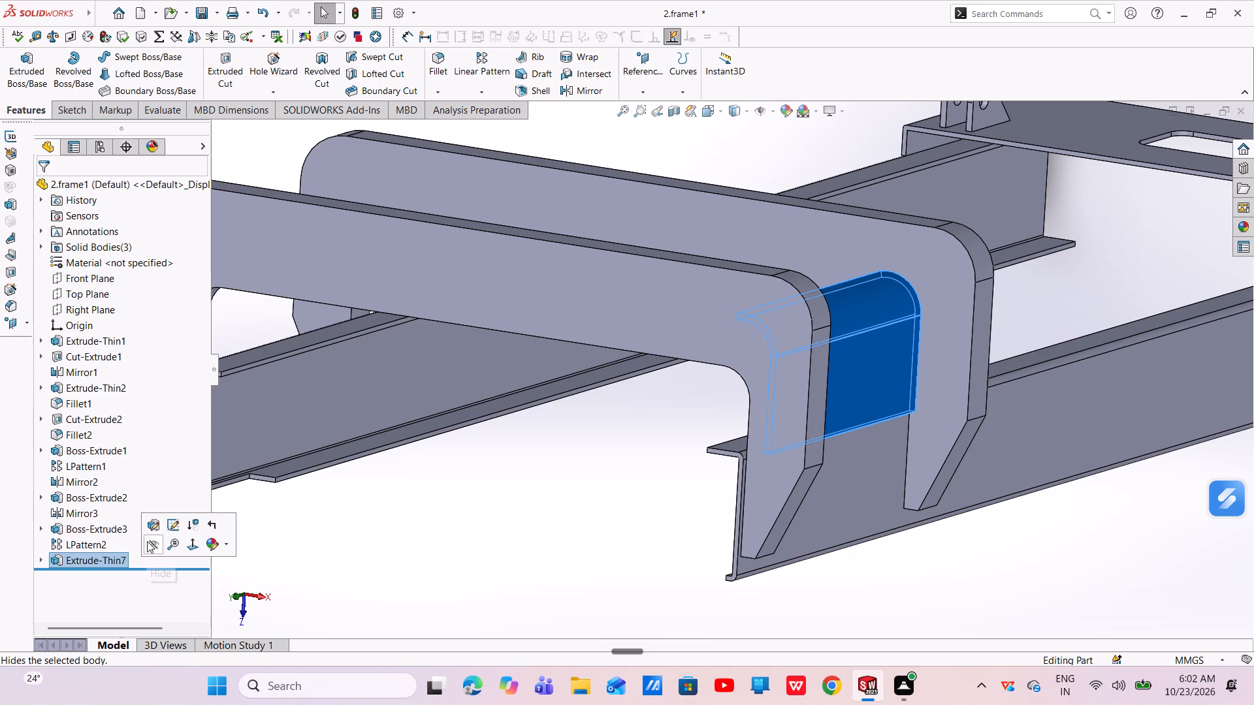
left_click(149, 528)
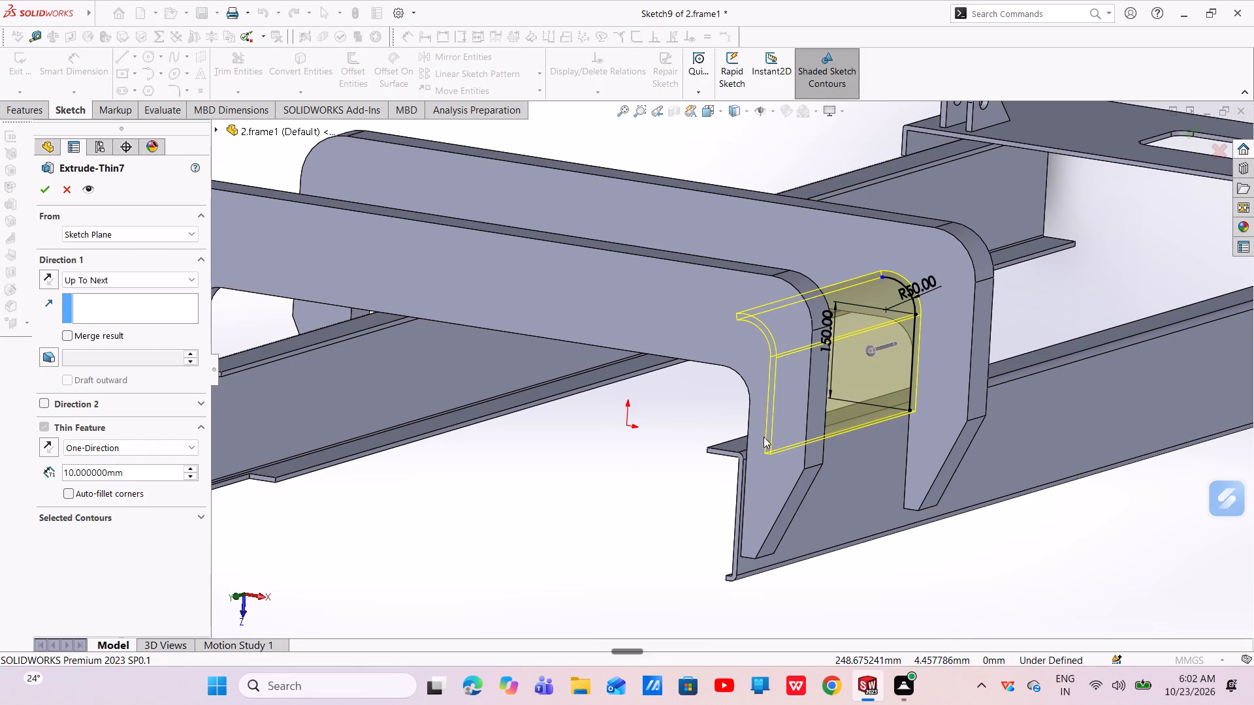
left_click(77, 337)
left_click(50, 196)
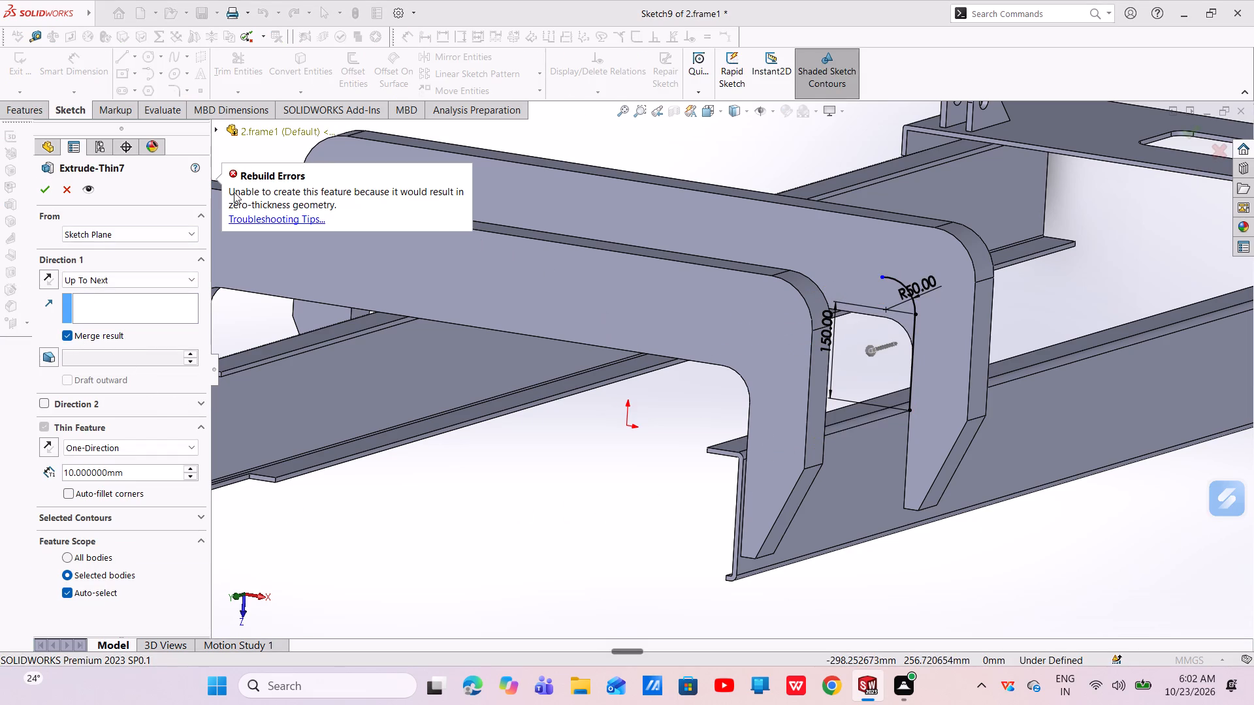
left_click(232, 176)
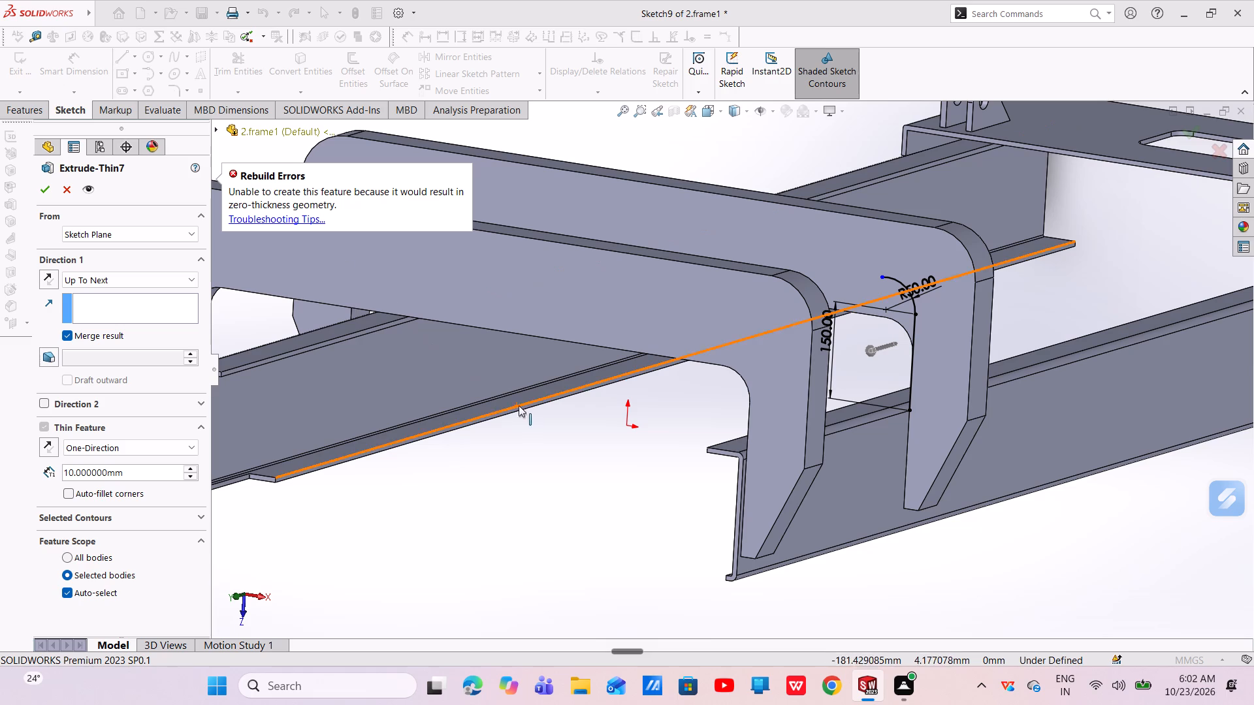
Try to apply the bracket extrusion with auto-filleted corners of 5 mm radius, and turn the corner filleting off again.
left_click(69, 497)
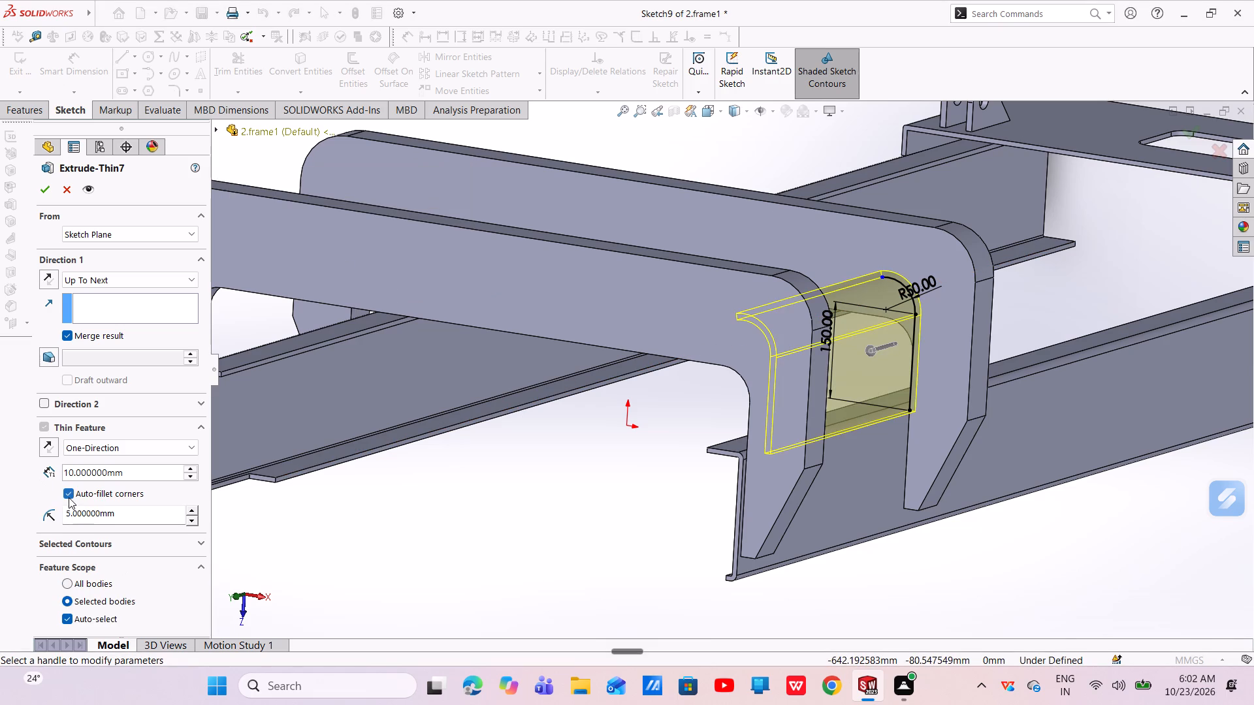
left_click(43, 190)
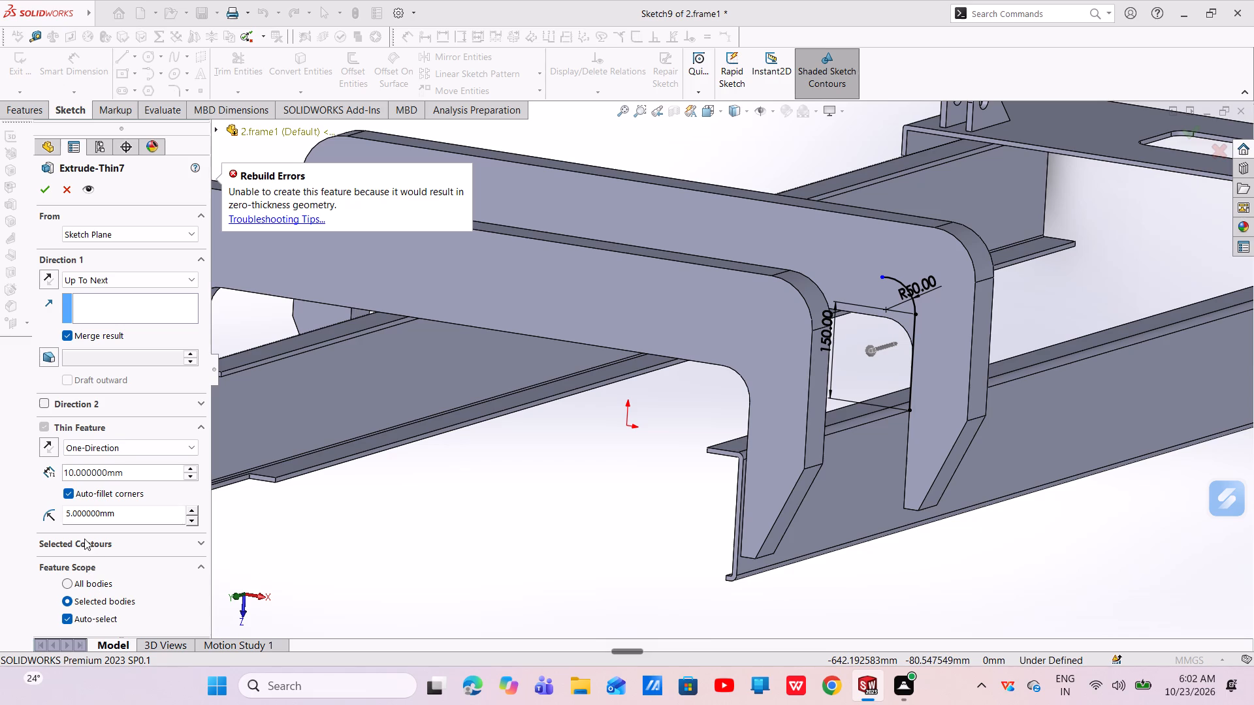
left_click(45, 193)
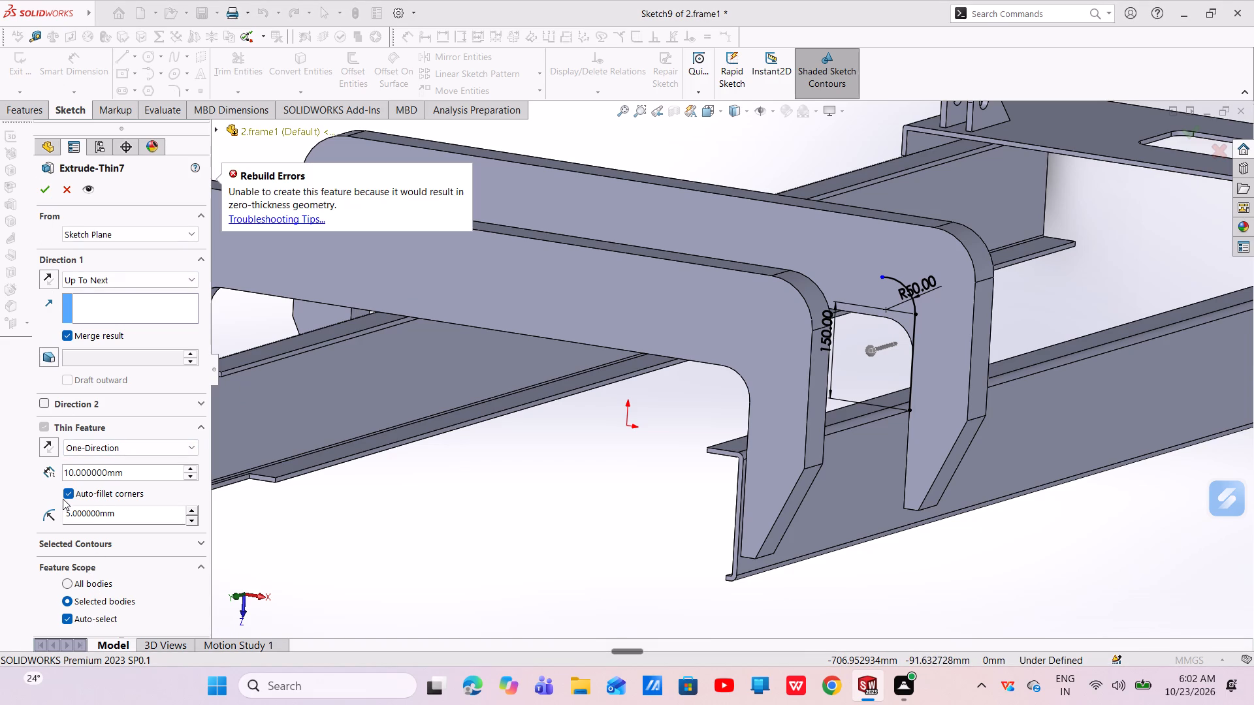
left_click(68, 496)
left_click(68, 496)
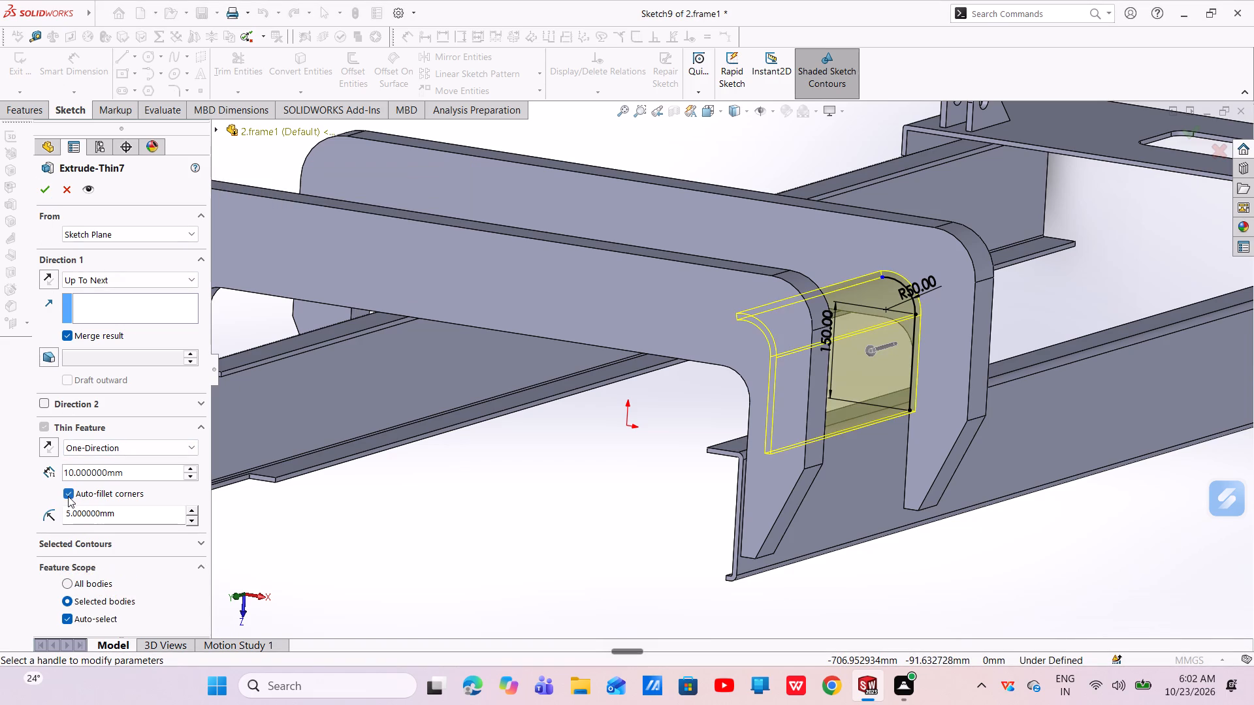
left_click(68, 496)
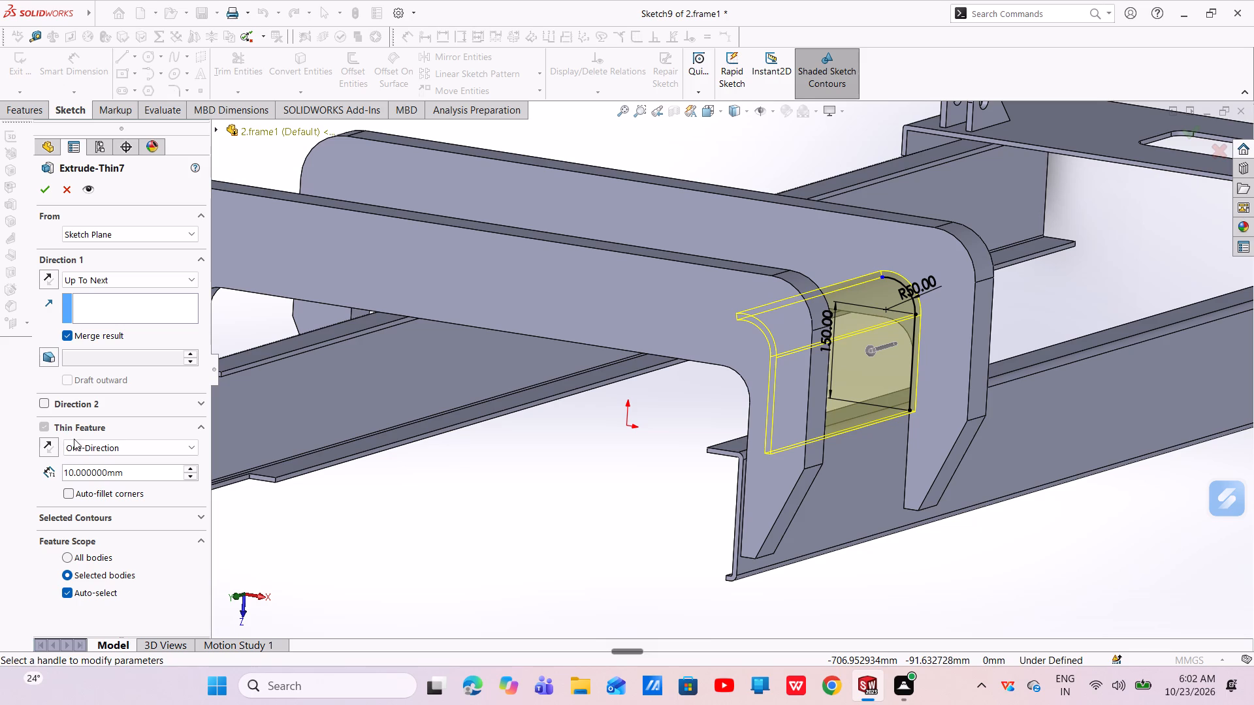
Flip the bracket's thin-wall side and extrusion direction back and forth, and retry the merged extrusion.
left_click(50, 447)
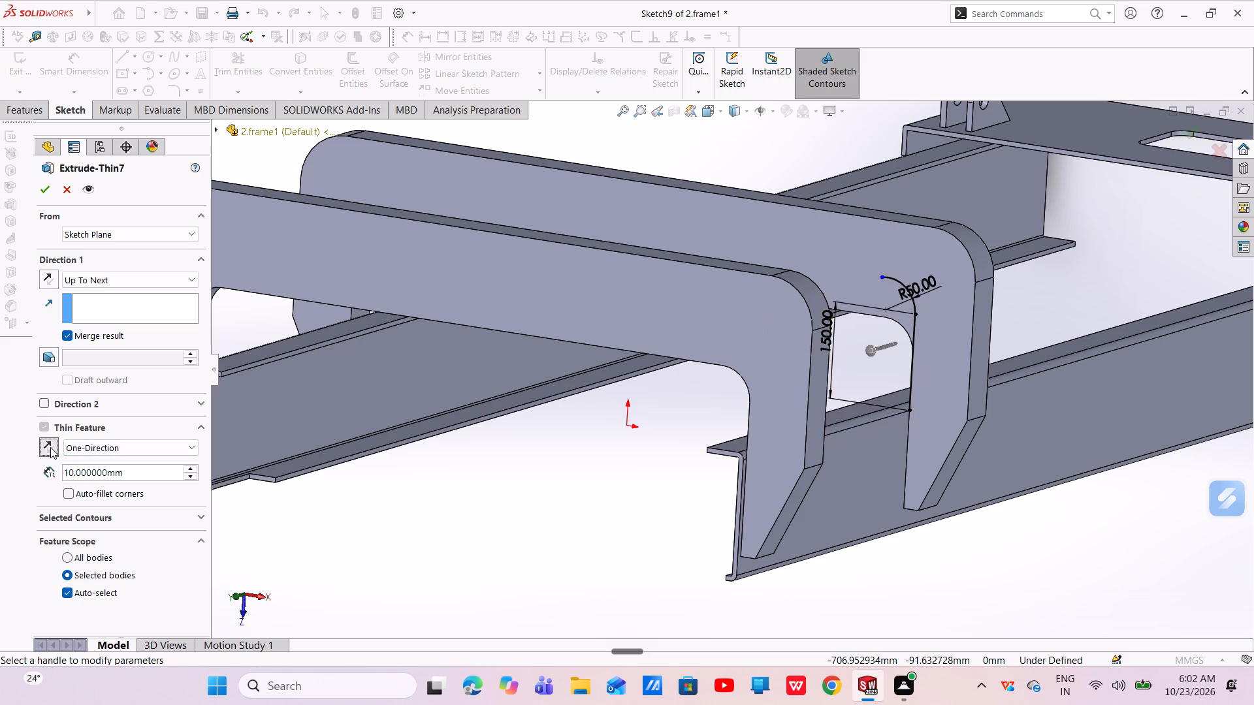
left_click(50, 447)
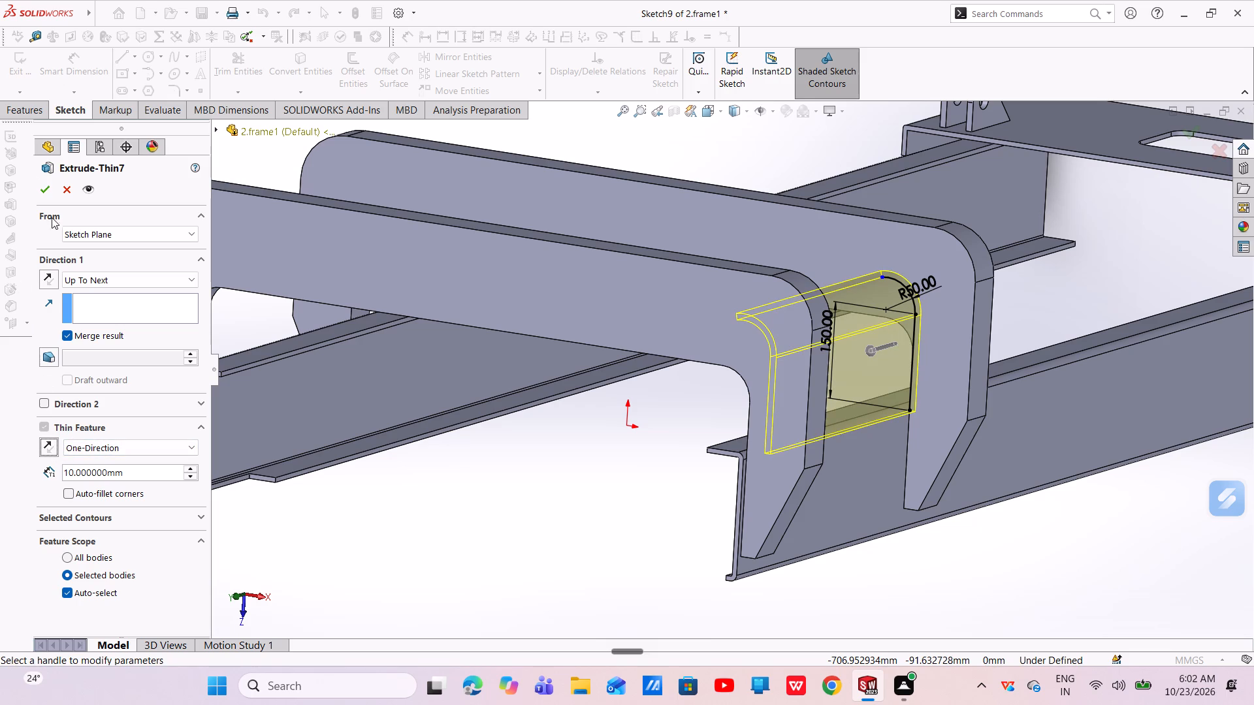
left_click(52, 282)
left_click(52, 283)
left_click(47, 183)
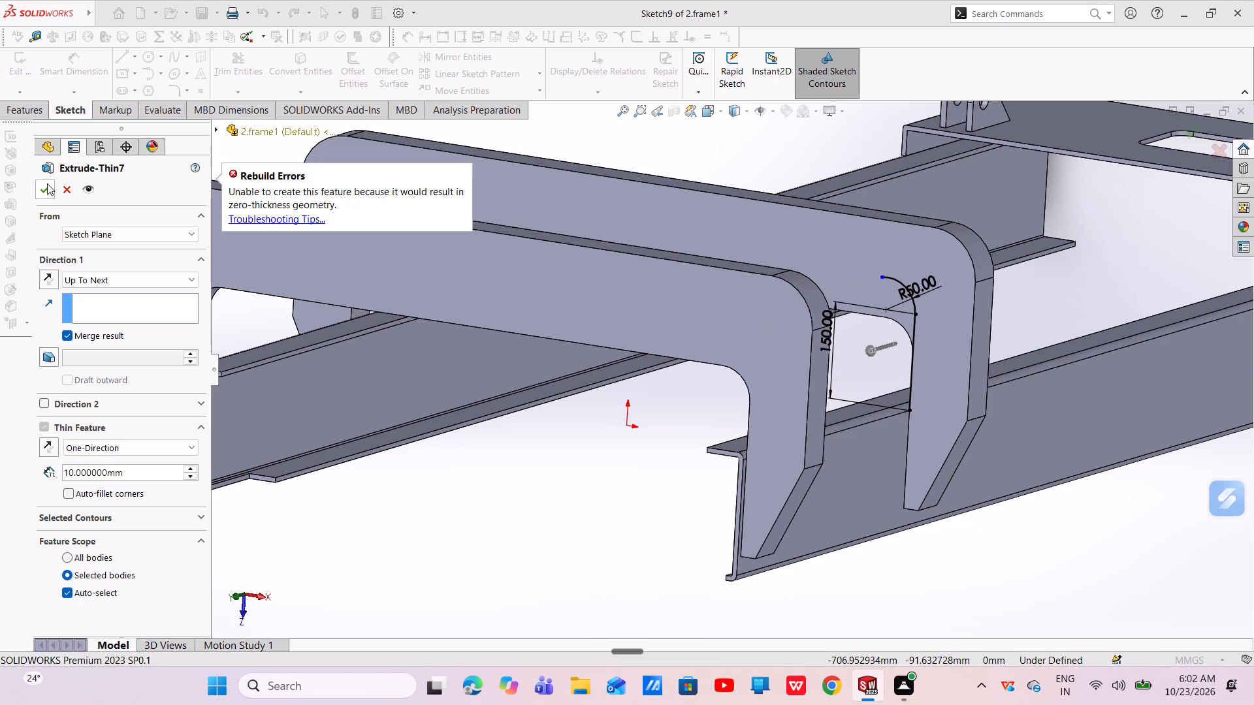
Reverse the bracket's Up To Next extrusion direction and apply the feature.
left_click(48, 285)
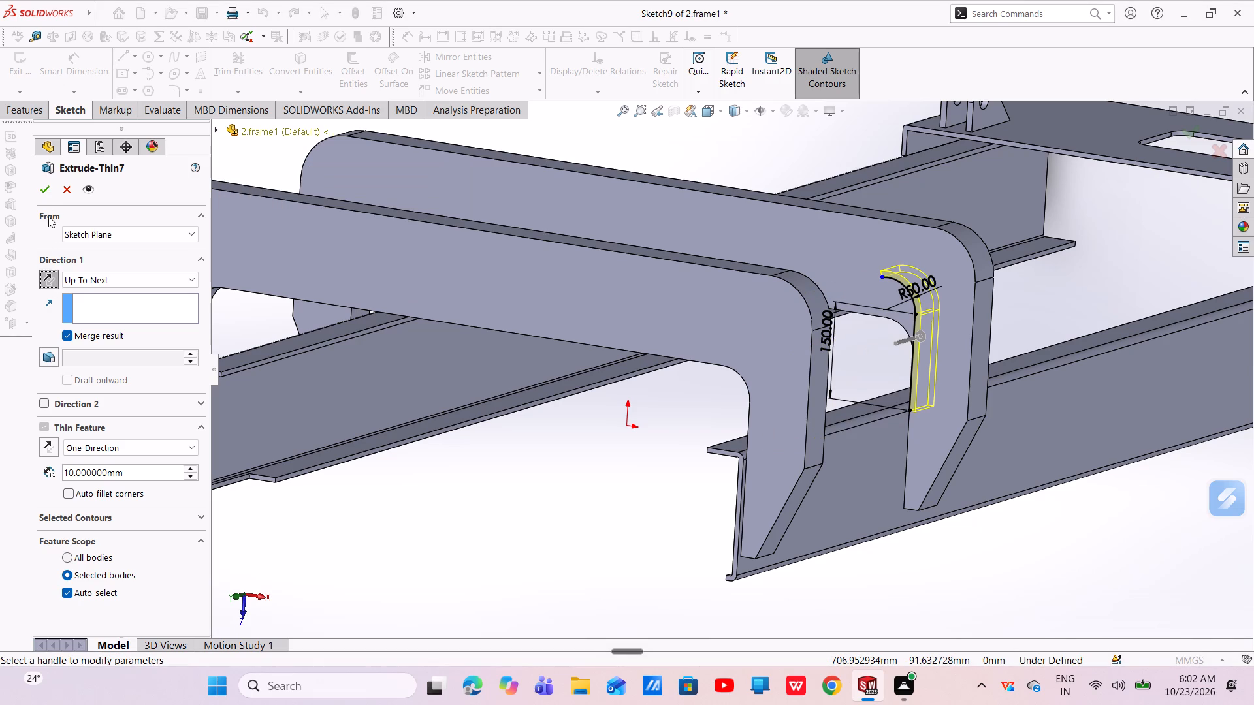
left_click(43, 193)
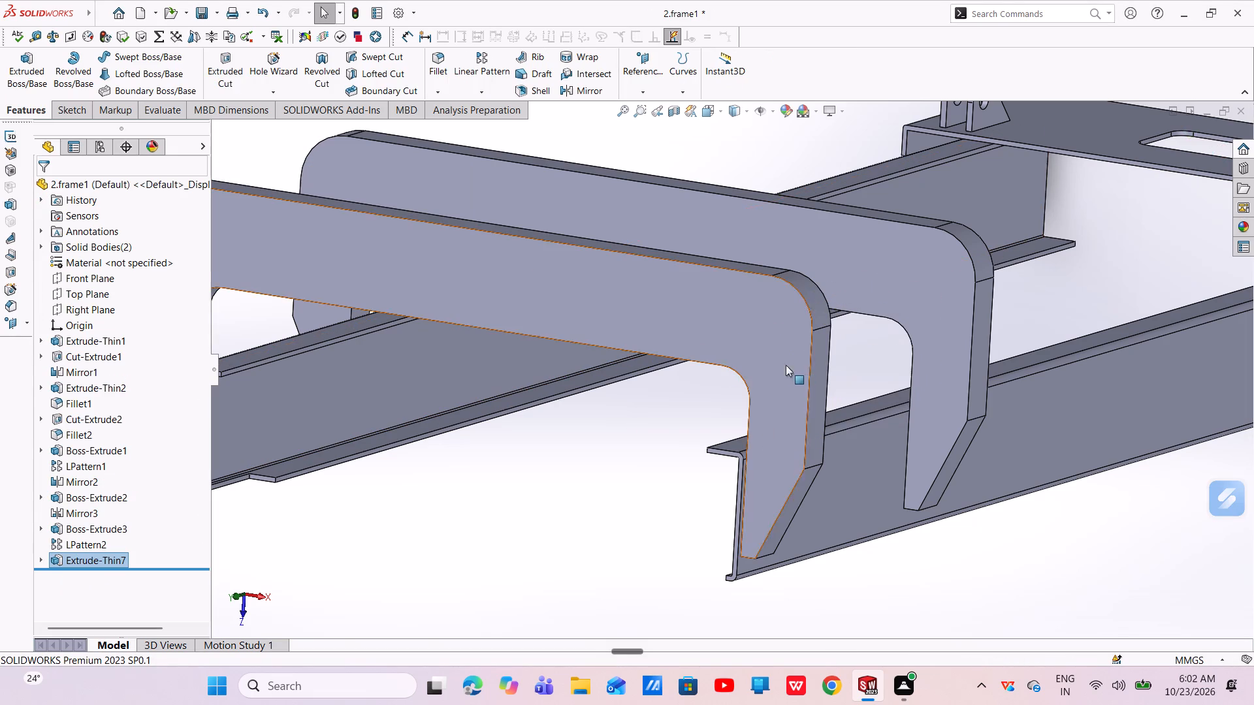
Reopen the bracket's thin extrusion and reverse its direction back across the gap between the two crosspieces.
scroll(965, 365, "down", 3)
middle_click_drag(961, 365, 1001, 339)
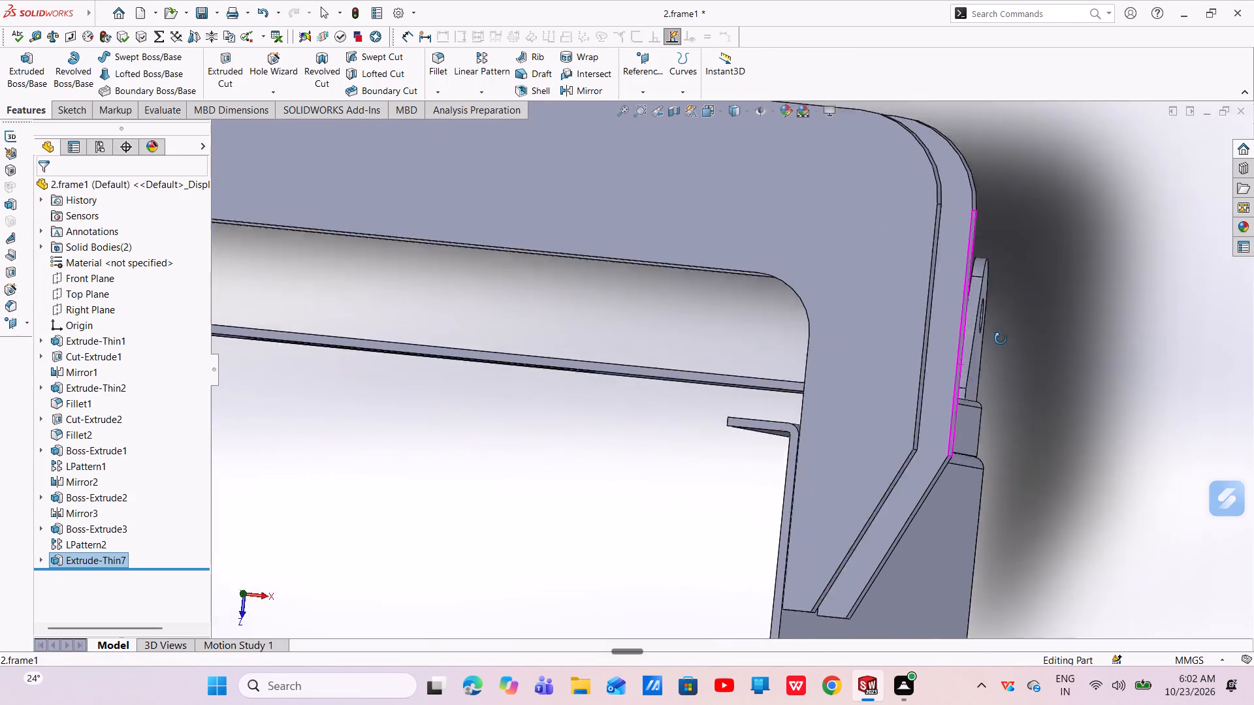
middle_click_drag(1001, 339, 1009, 349)
scroll(967, 349, "up", 2)
middle_click_drag(965, 349, 948, 352)
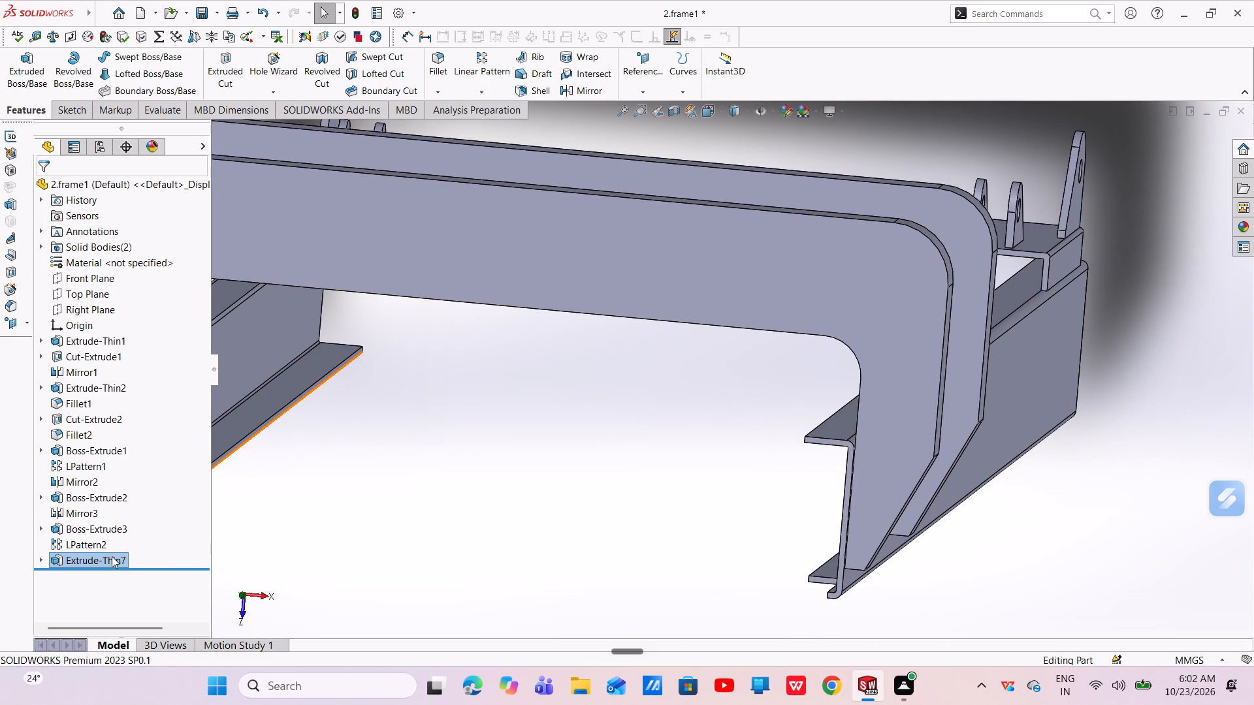
left_click(110, 557)
left_click(145, 563)
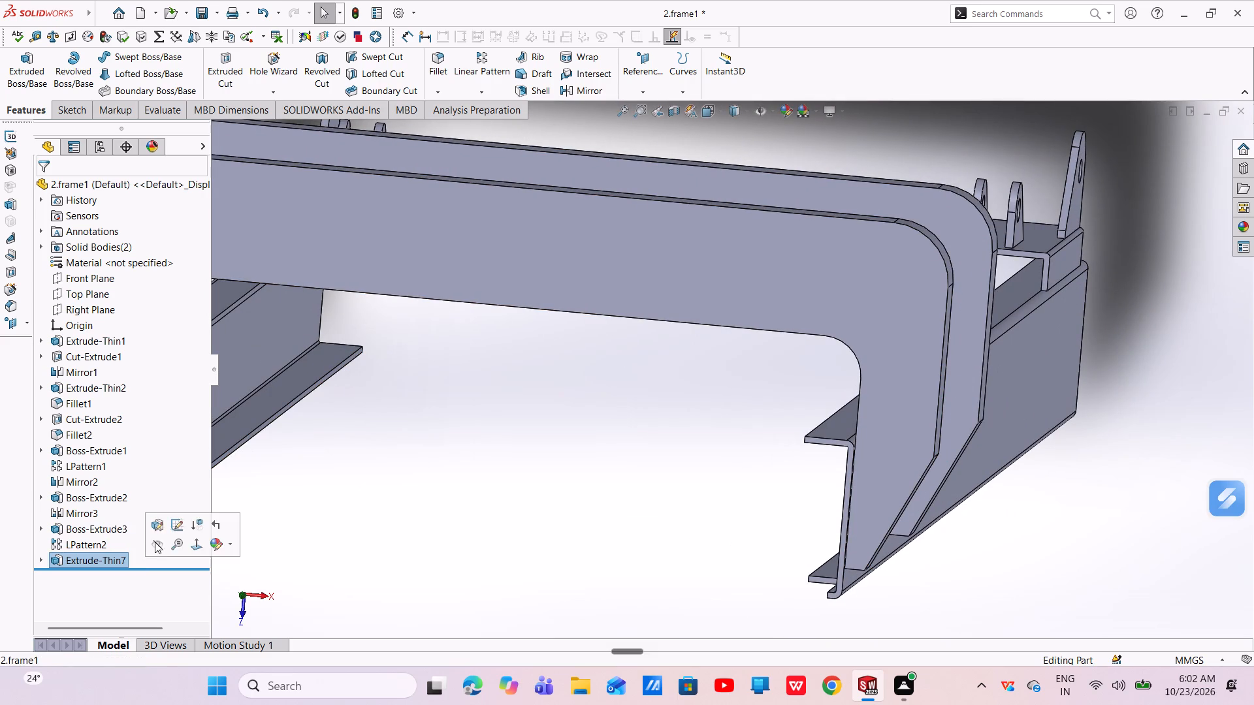
left_click(159, 526)
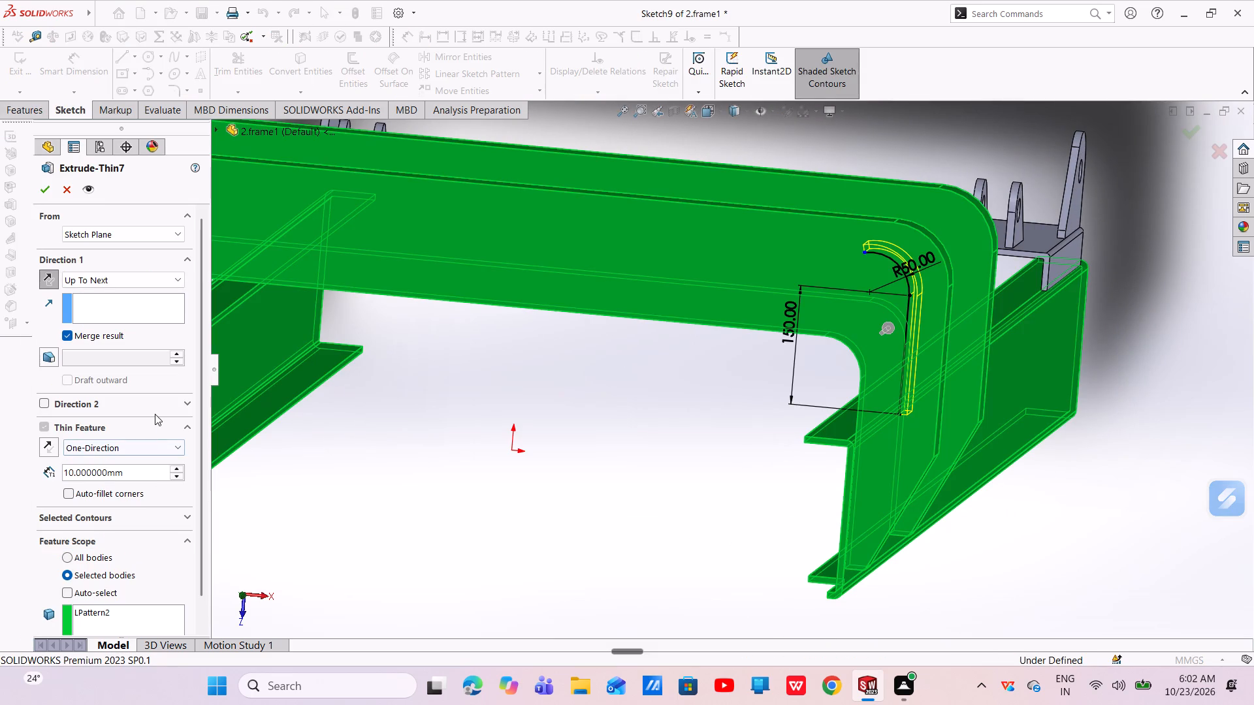
left_click(56, 277)
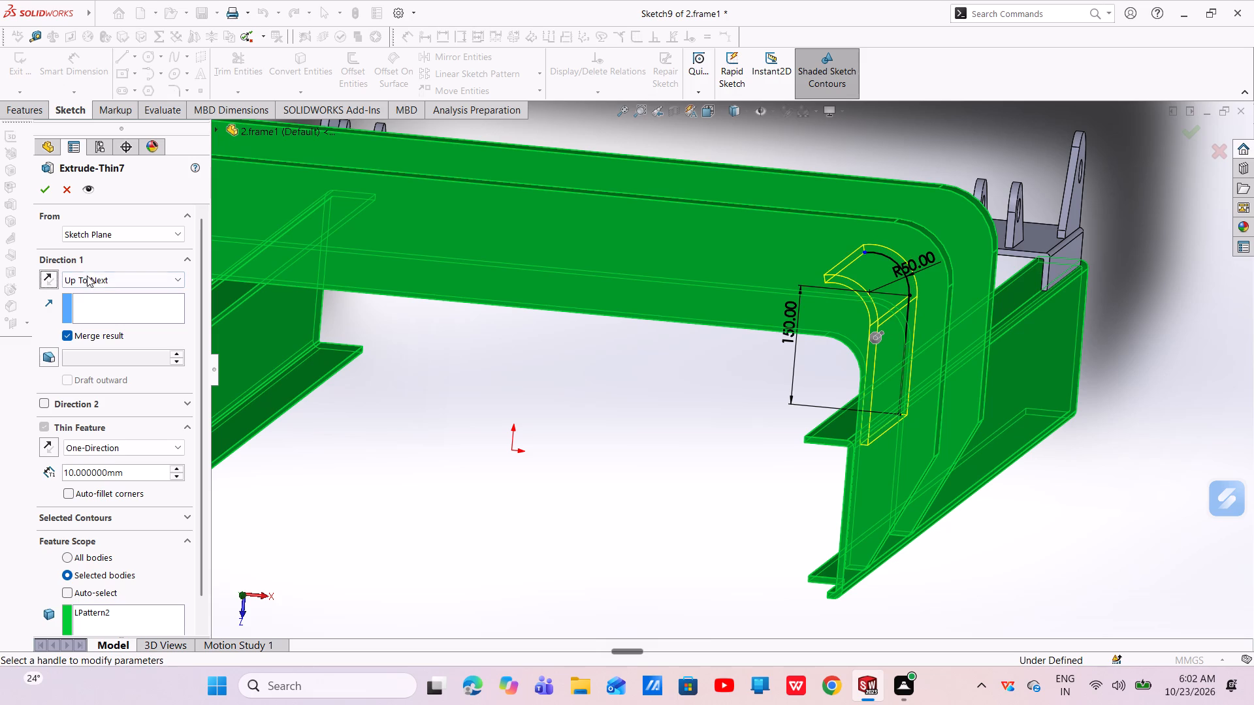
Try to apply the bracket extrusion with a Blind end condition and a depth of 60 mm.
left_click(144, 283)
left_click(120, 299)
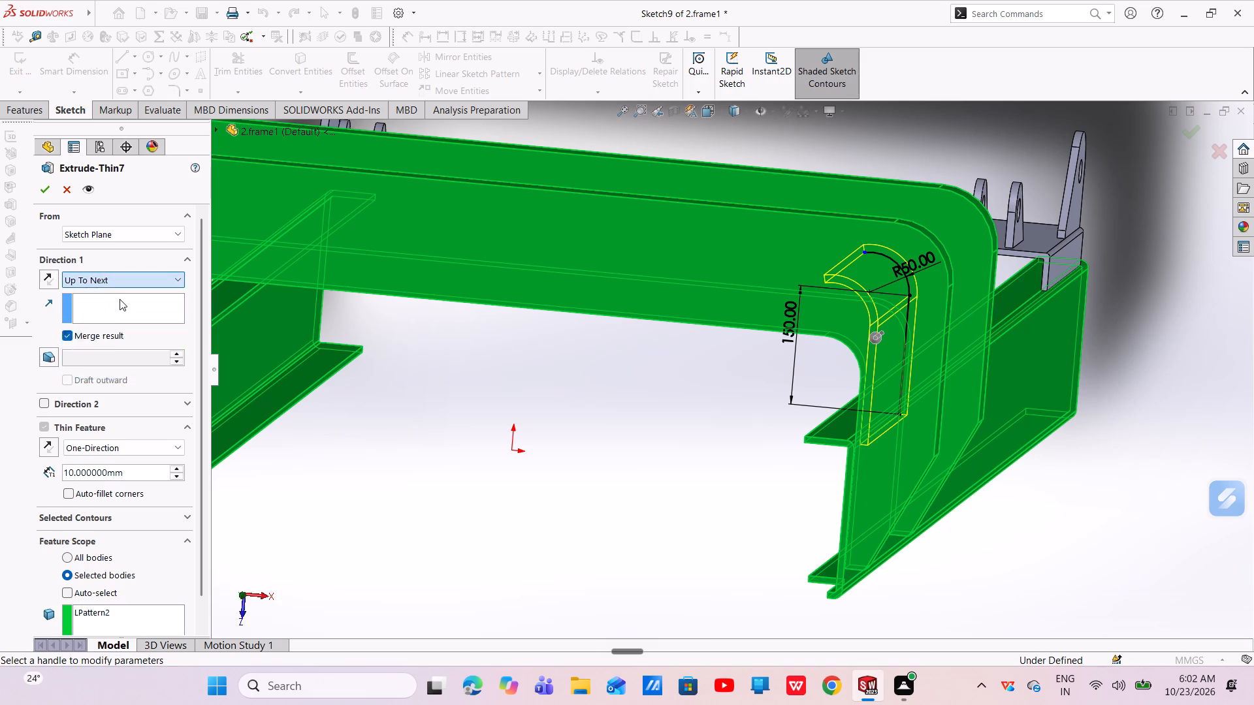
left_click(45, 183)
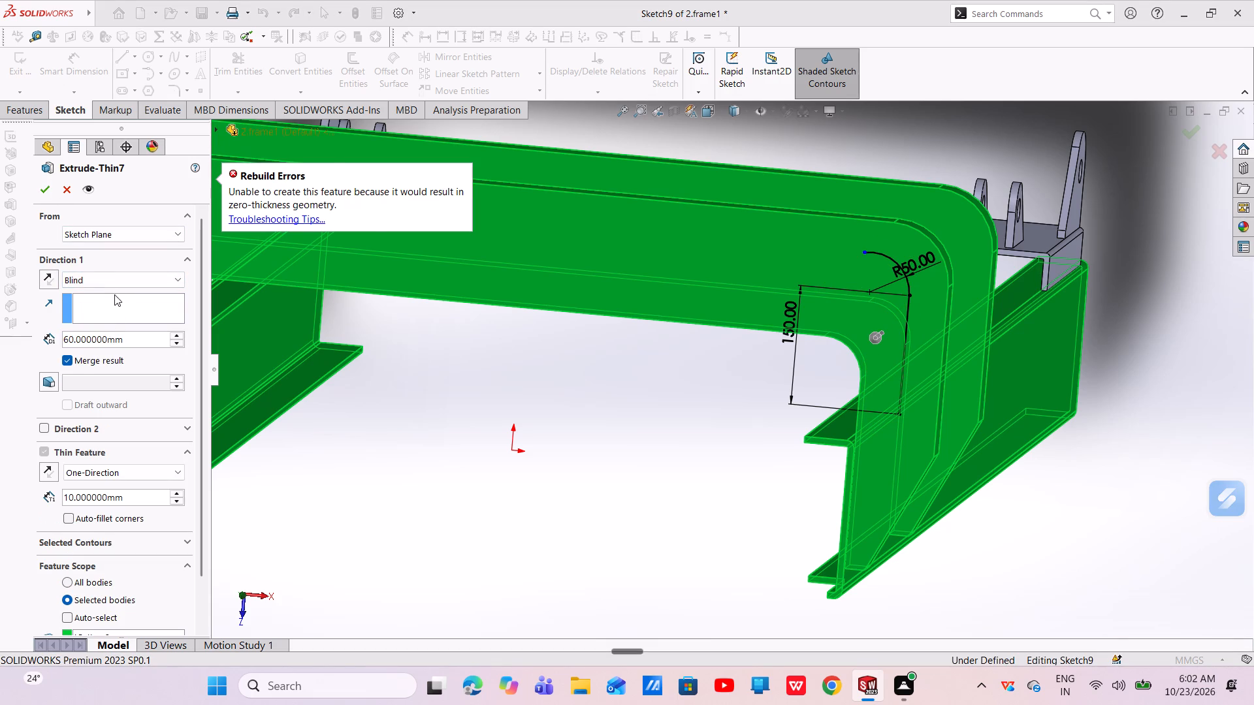
Set the bracket's thin extrusion to Up To Next without merging the result, and apply the feature.
left_click(114, 275)
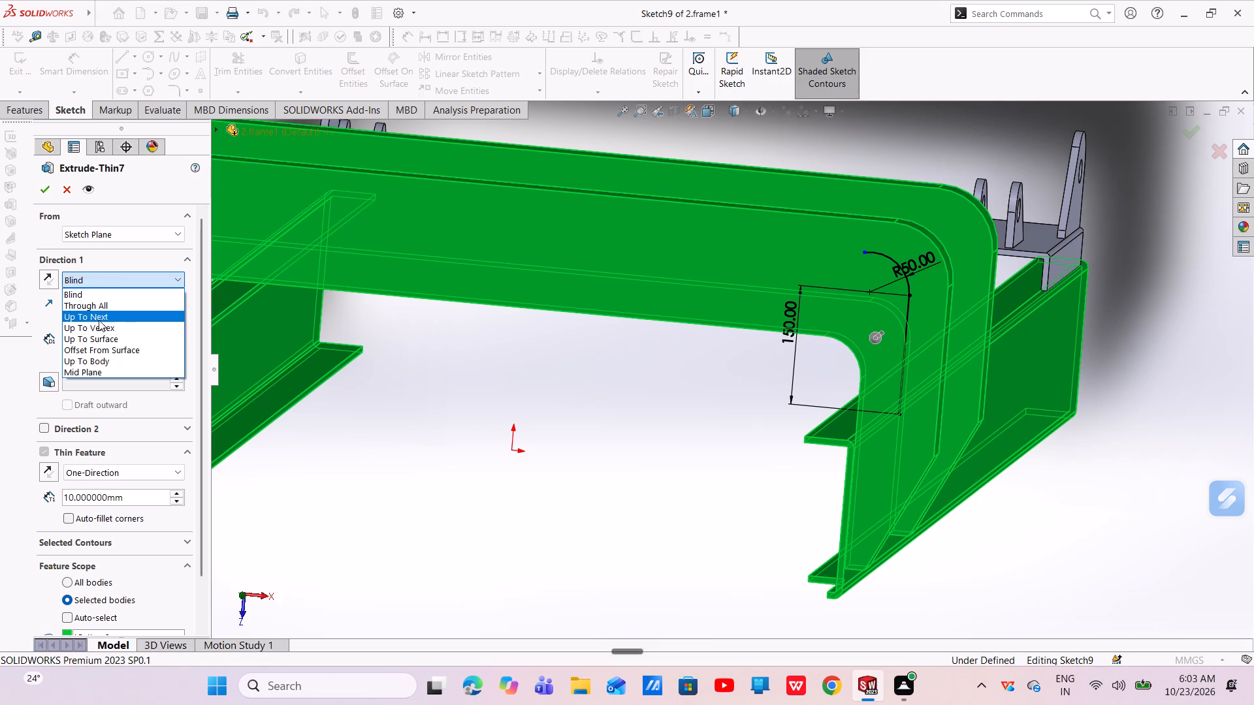
left_click(100, 319)
left_click(63, 336)
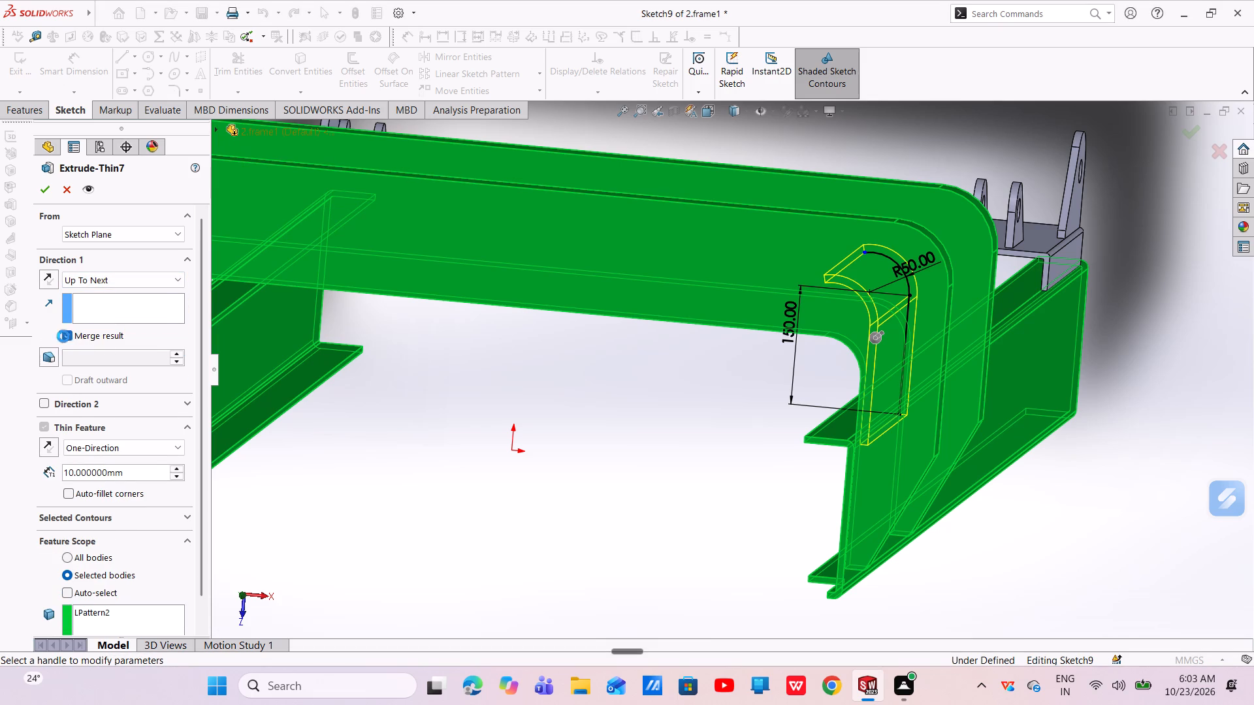
left_click(46, 195)
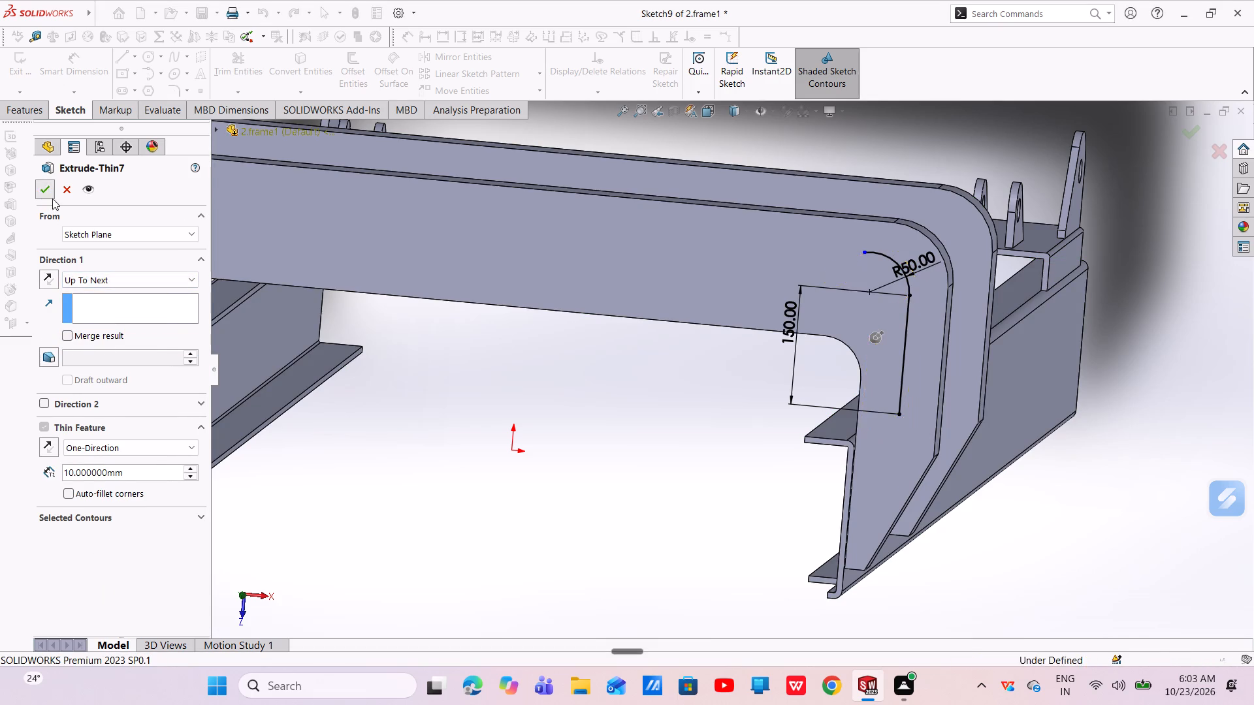
Start a new sketch on the flat outer face of the bracket between the two crosspieces.
scroll(784, 408, "up", 3)
middle_click_drag(779, 391, 743, 399)
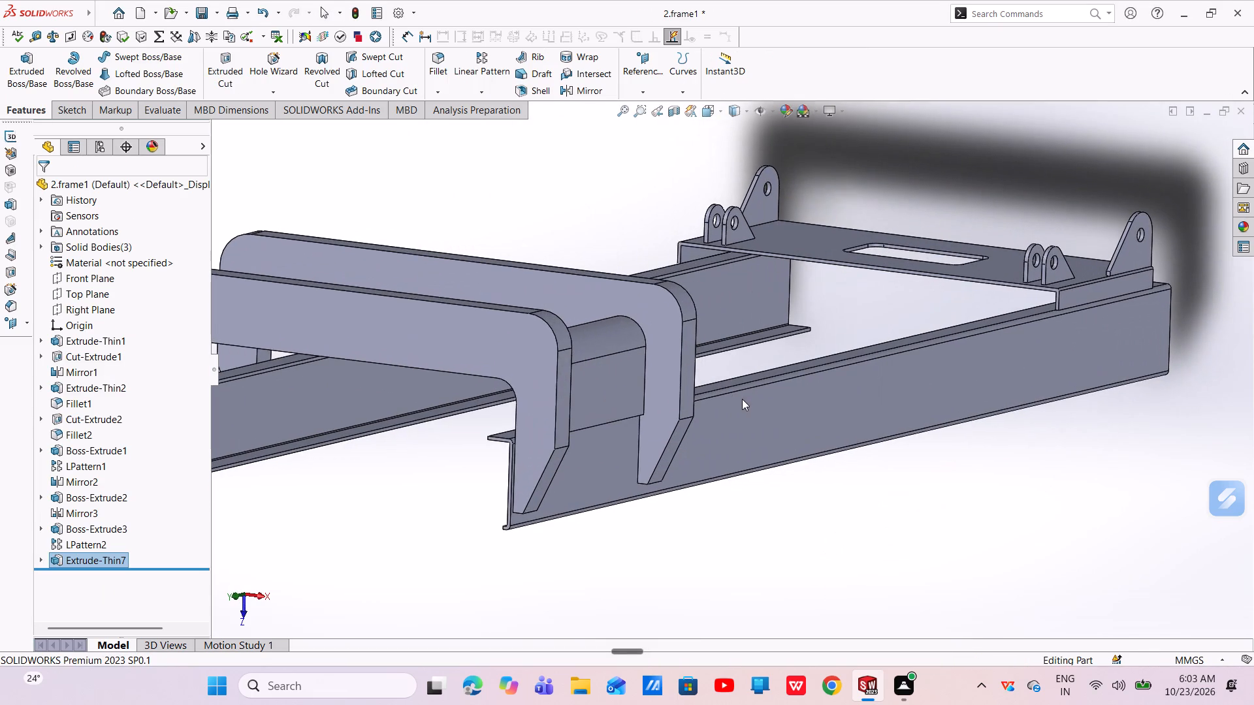
scroll(550, 409, "down", 4)
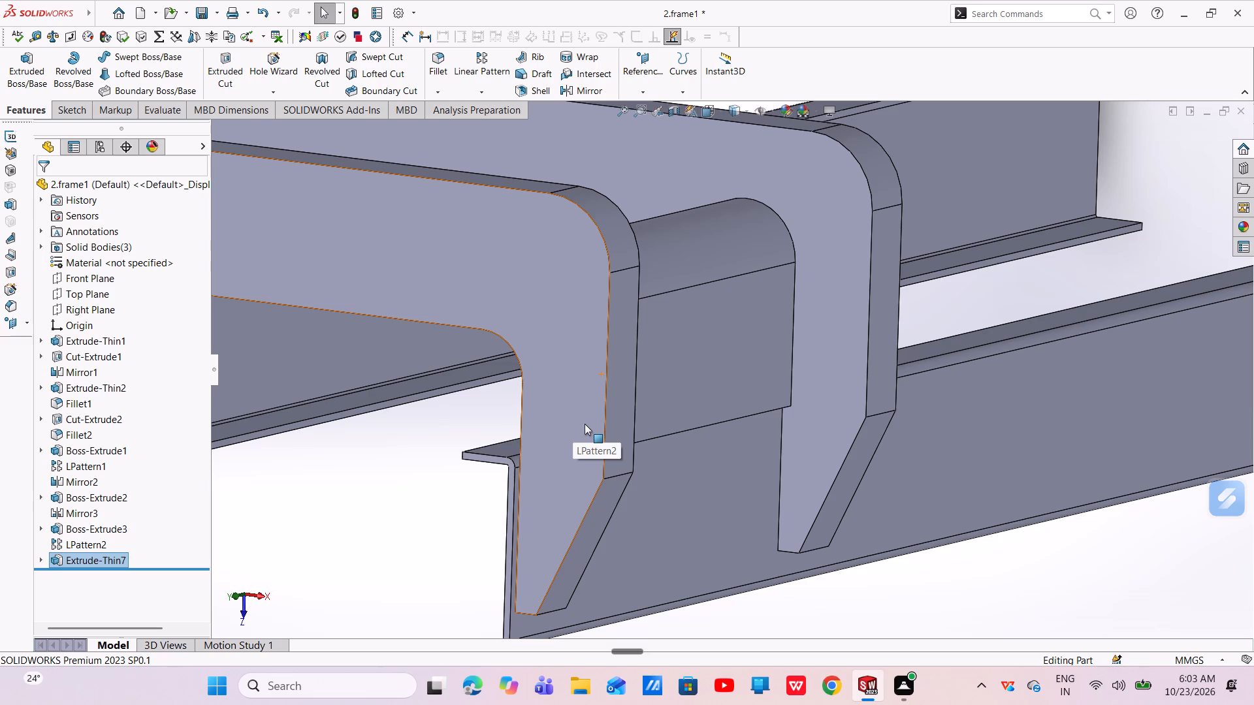
middle_click_drag(654, 433, 750, 406)
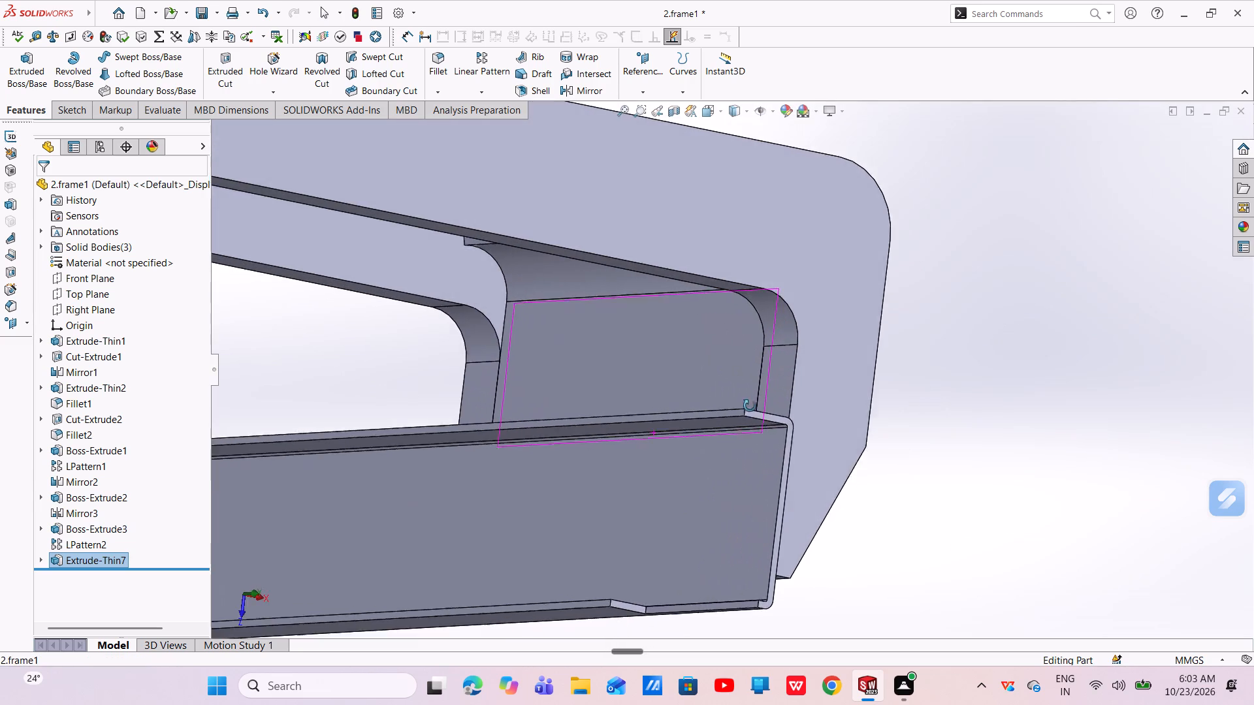
middle_click_drag(750, 406, 759, 416)
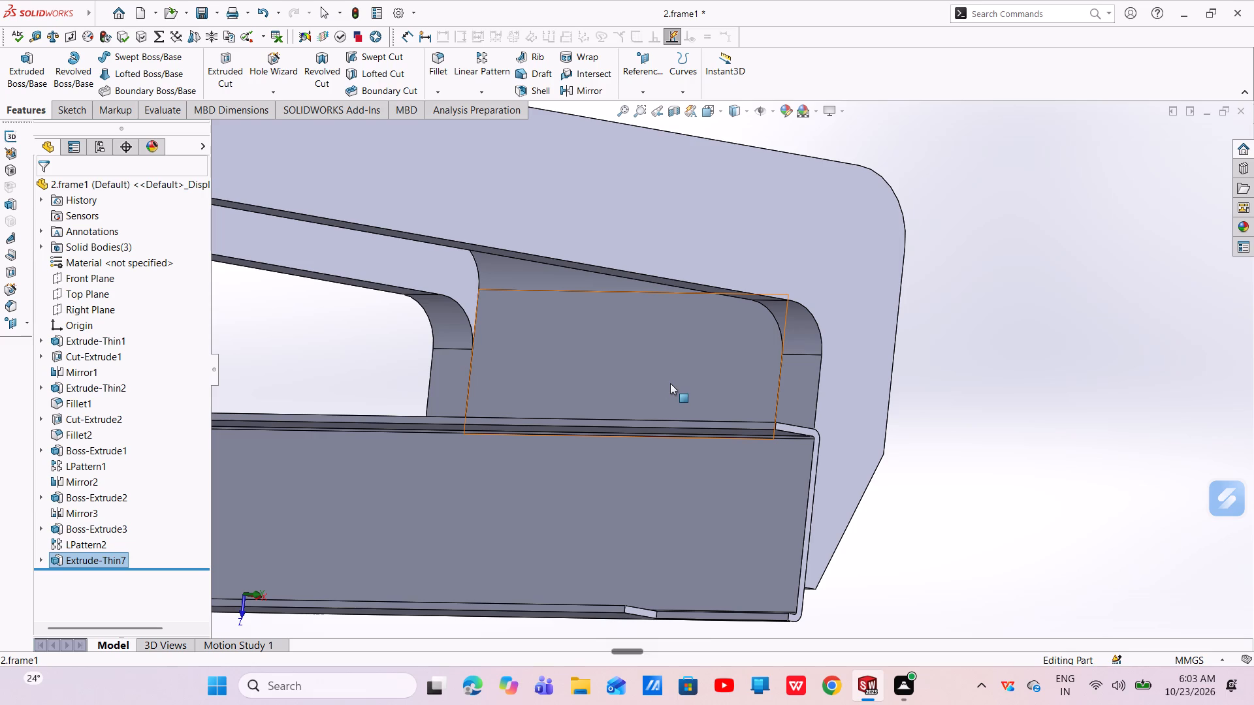
scroll(755, 427, "up", 3)
middle_click_drag(754, 451, 637, 476)
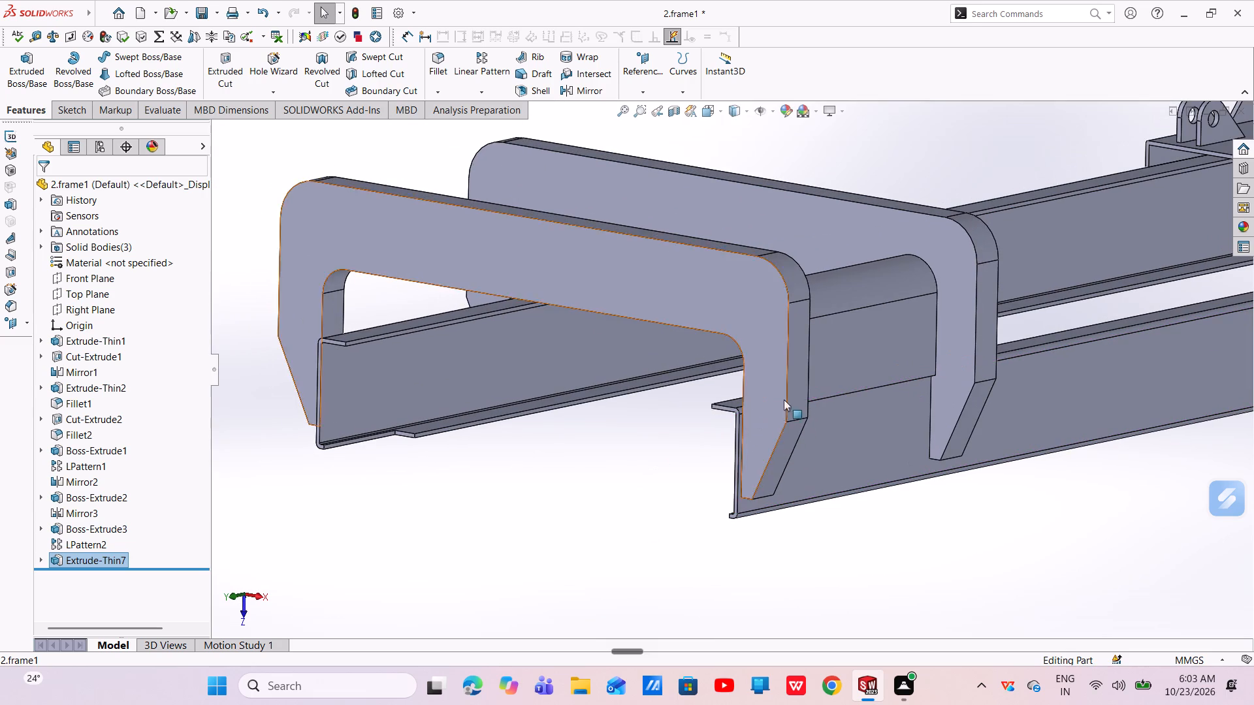
left_click(843, 349)
left_click(898, 309)
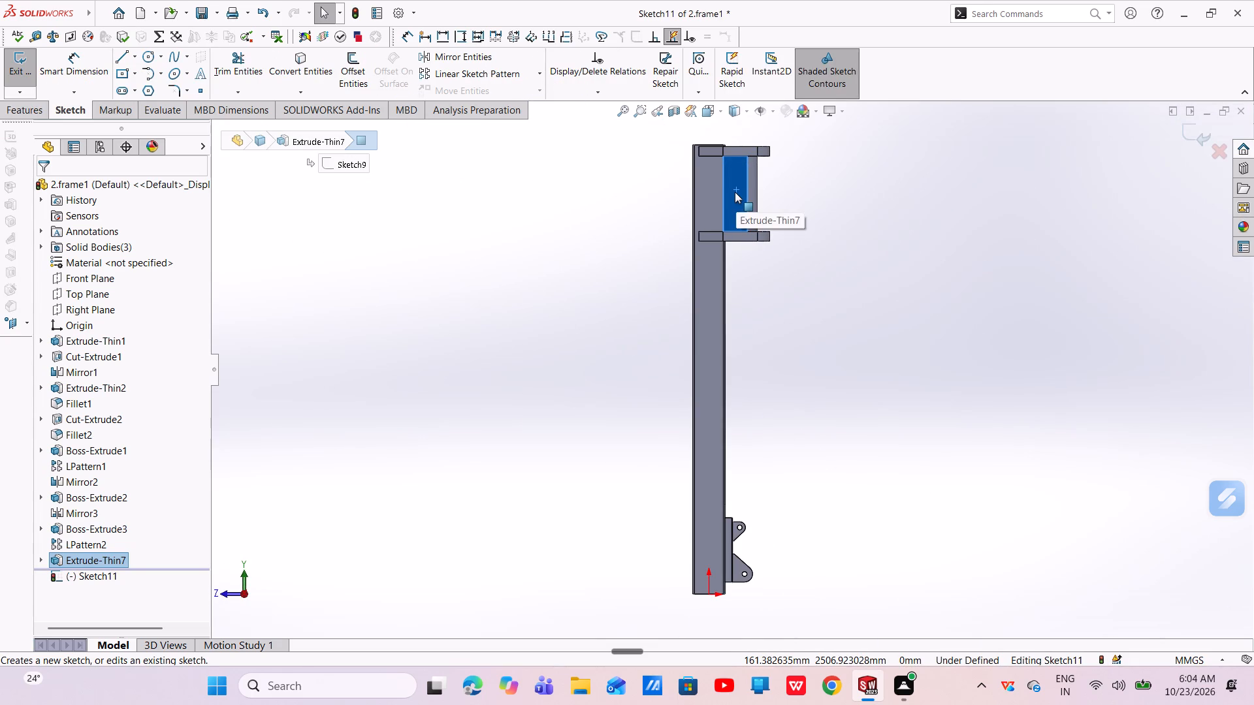
Sketch a center rectangle about 68 mm wide and 165 mm high on the bracket face, near one crosspiece.
scroll(735, 198, "down", 9)
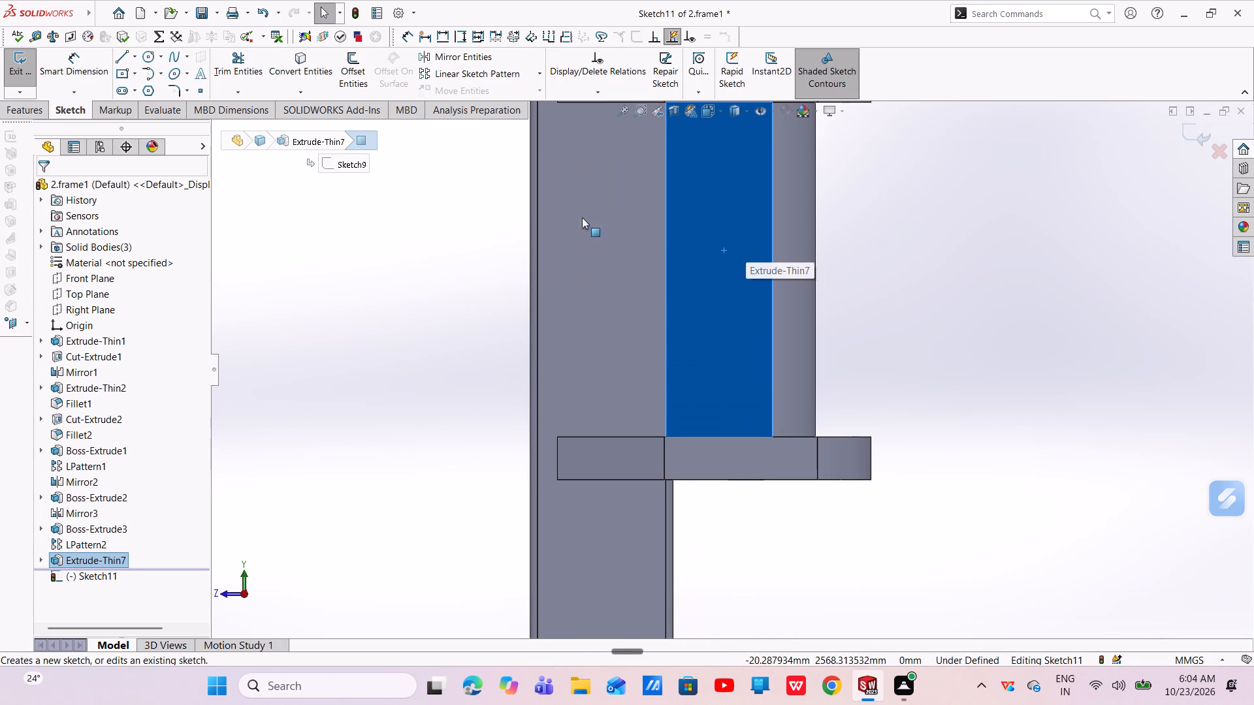
left_click(123, 70)
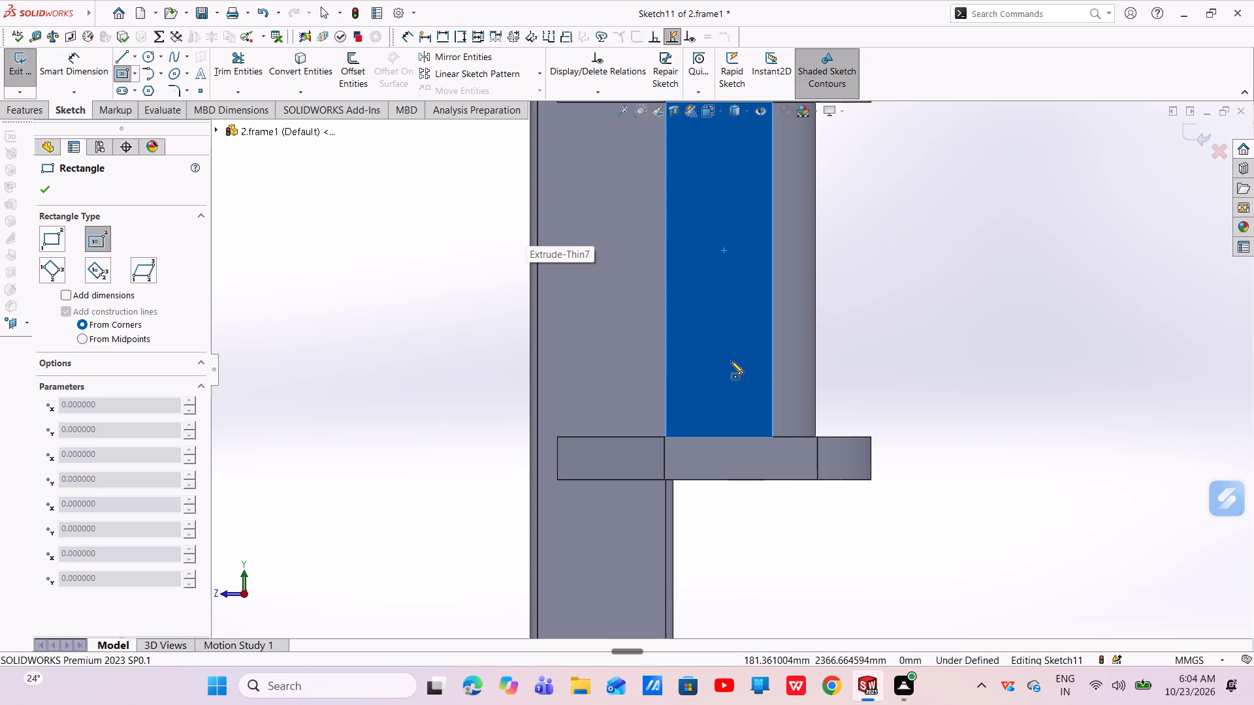
left_click(711, 364)
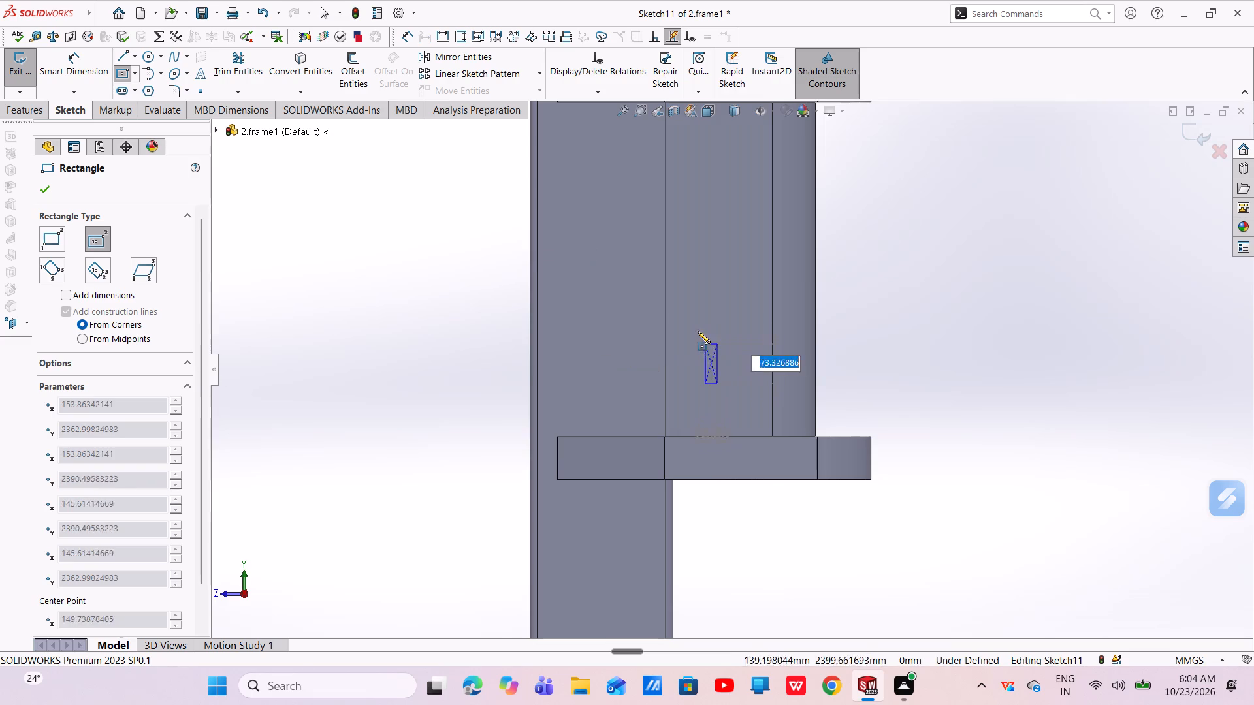
left_click(687, 305)
right_click(686, 305)
left_click(703, 314)
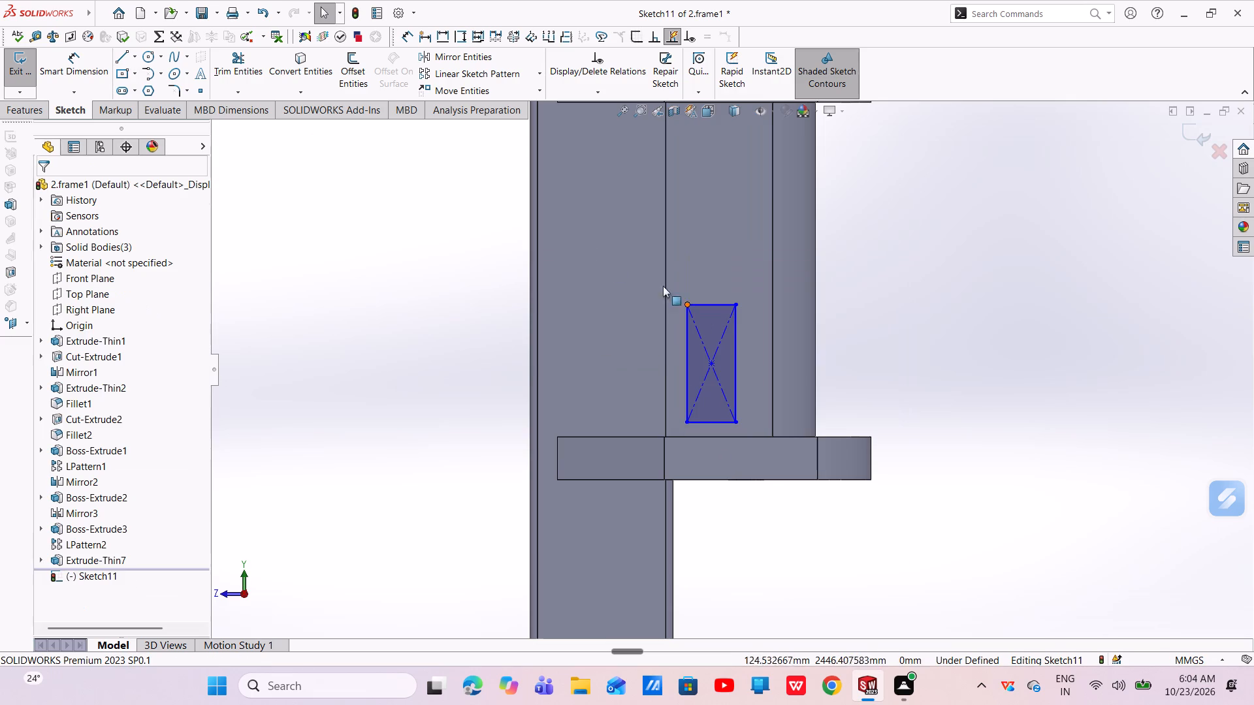
Dimension the rectangle's horizontal side at 100 mm.
left_click(86, 69)
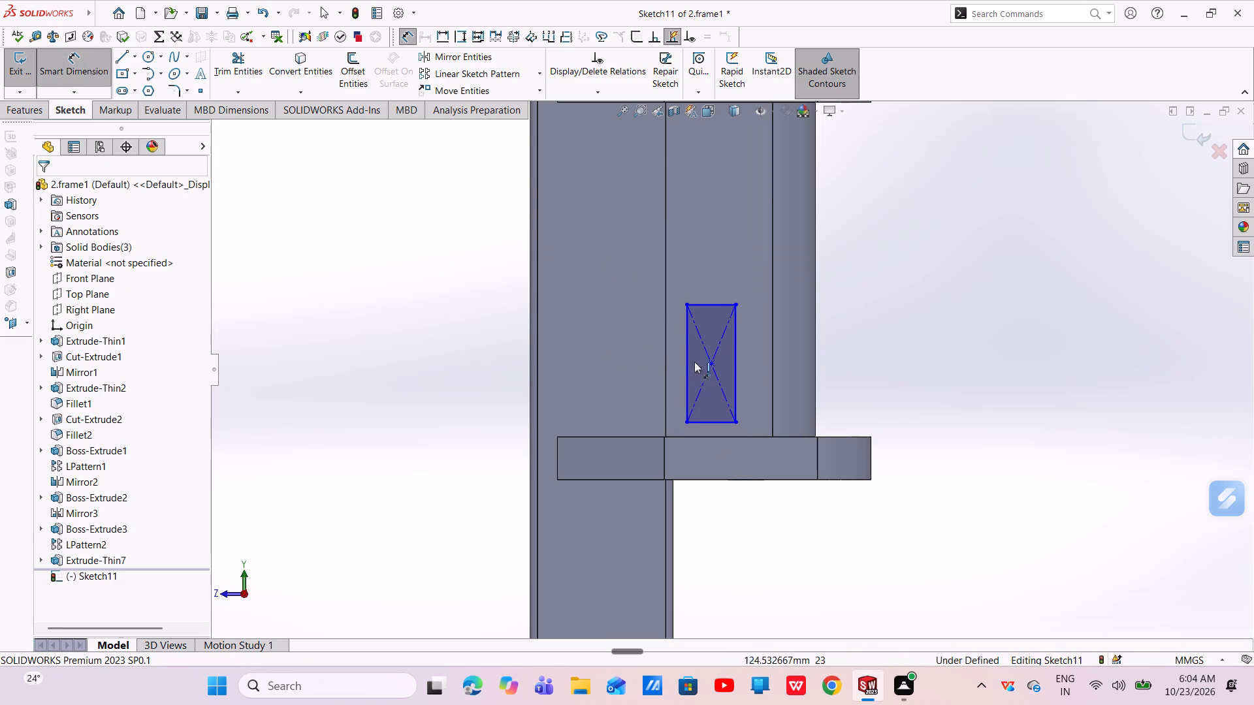
left_click(707, 305)
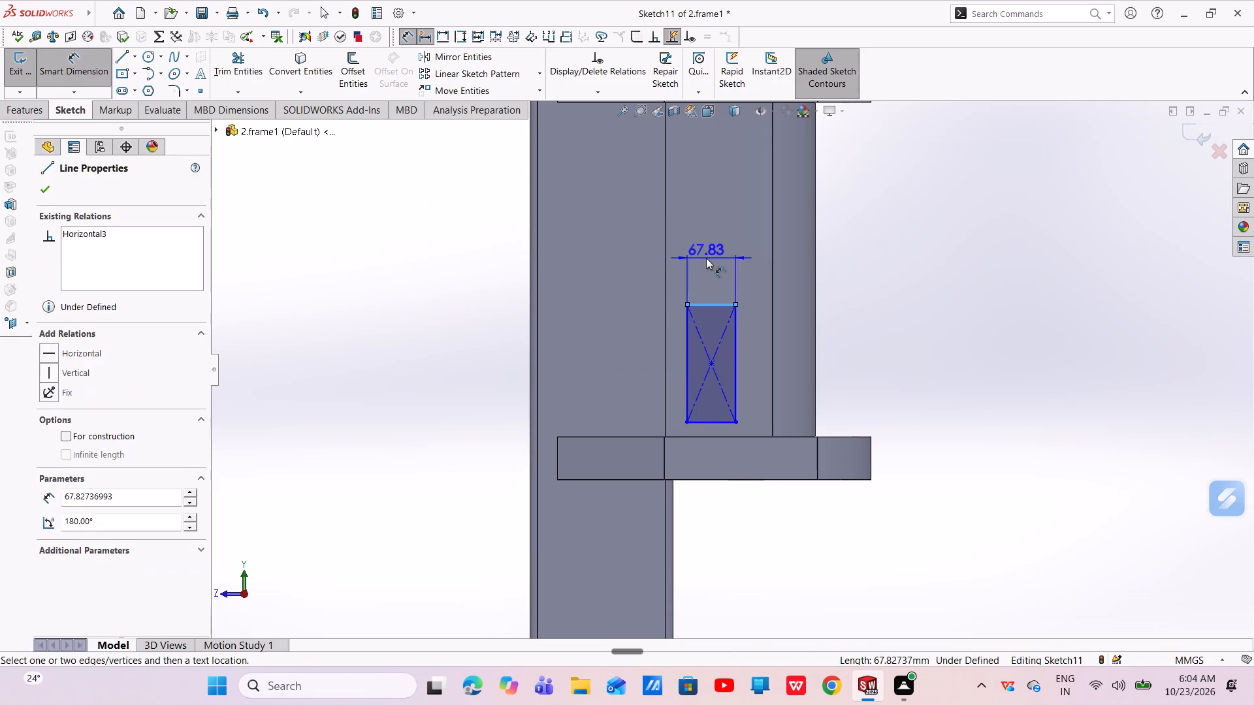
left_click(706, 258)
key("BackSpace")
type("10")
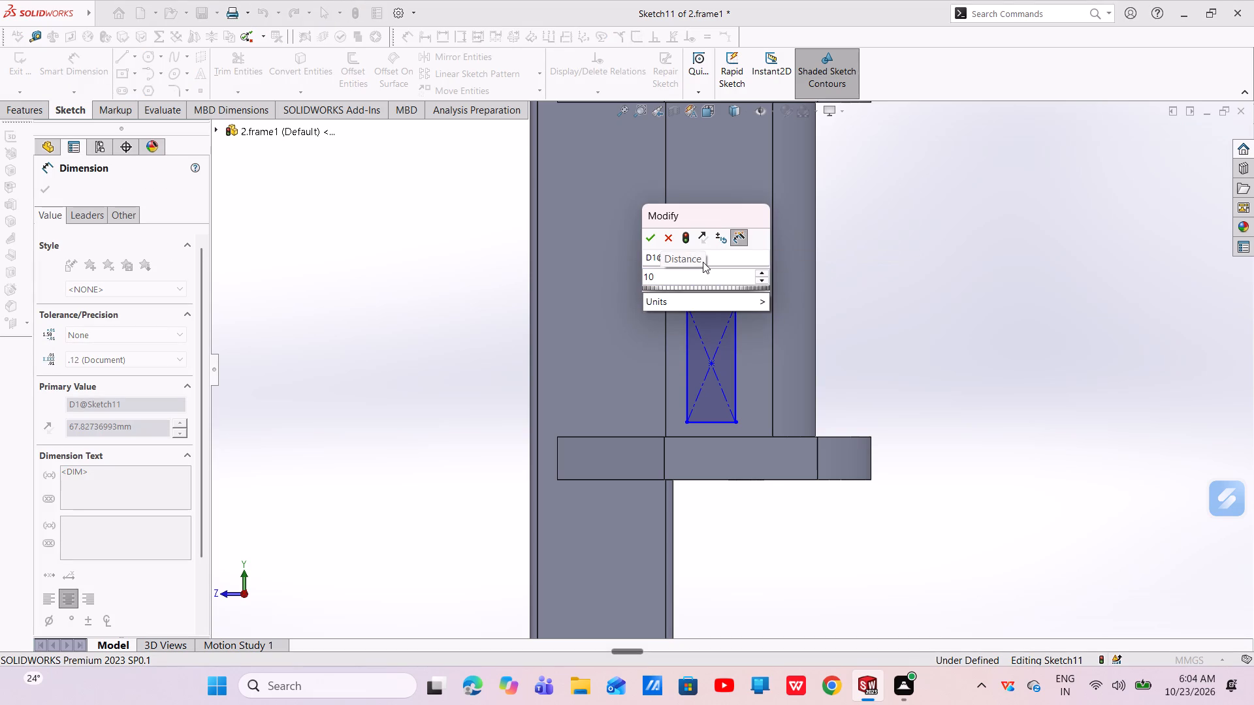
key("0")
key("Return")
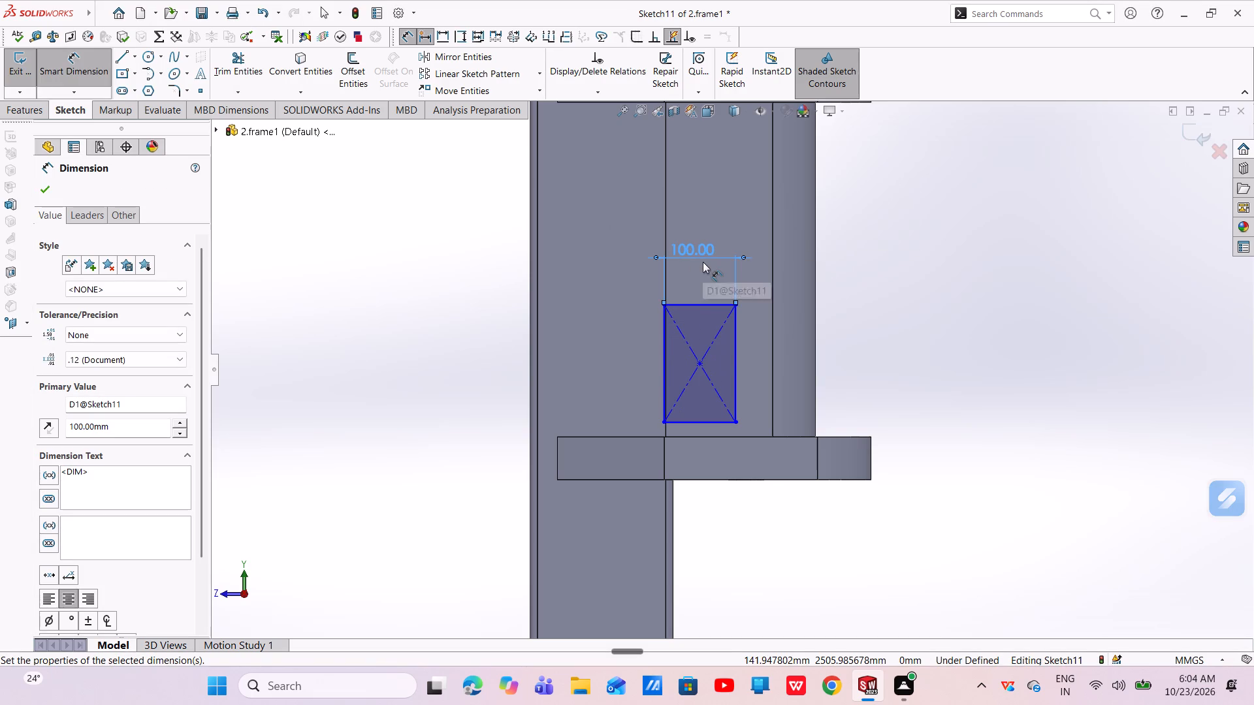
Move the rectangle by its center point so that it lies fully inside the bracket's flat face.
left_click(664, 363)
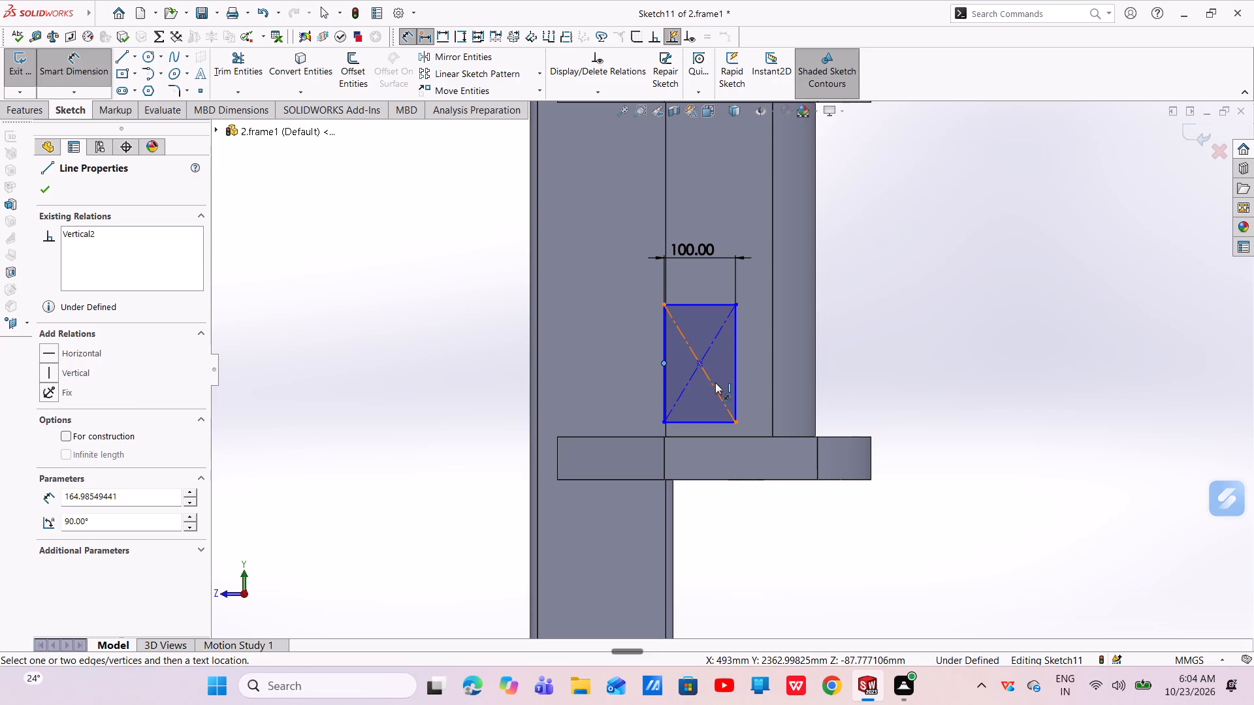
key("Escape")
key("Escape")
left_click_drag(698, 360, 721, 356)
key("Escape")
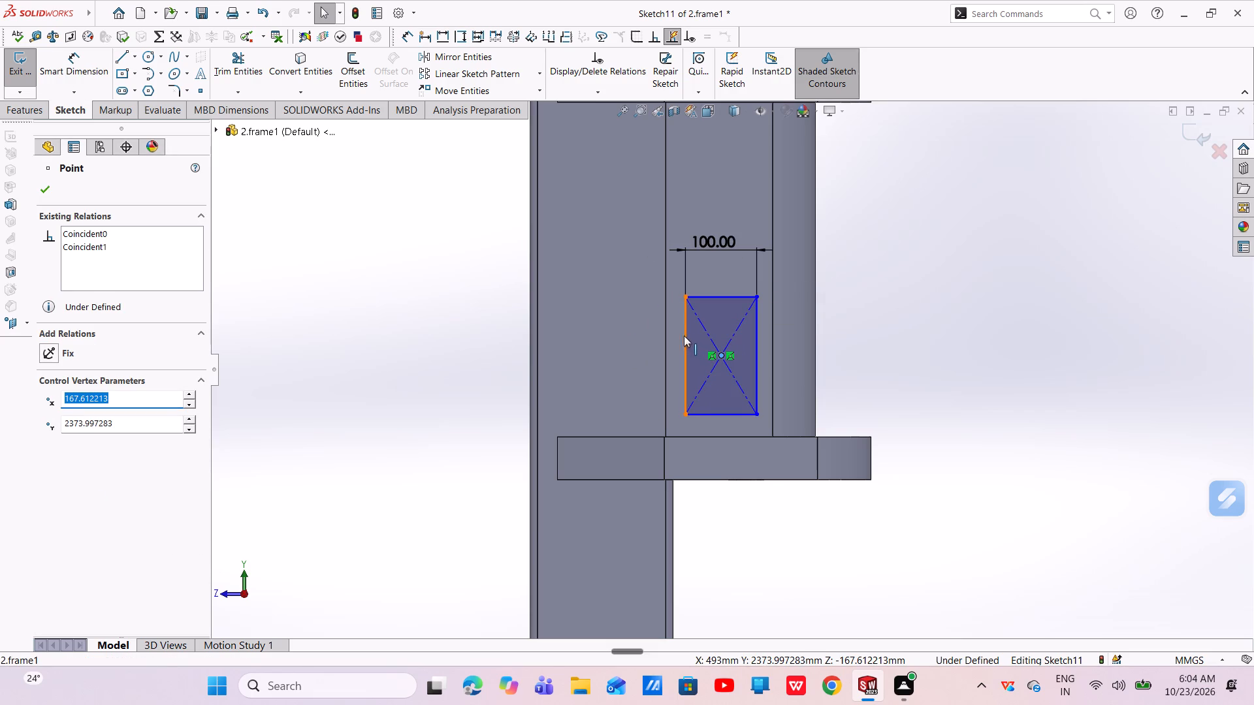
Dimension the rectangle's vertical side at 150 mm.
left_click(73, 69)
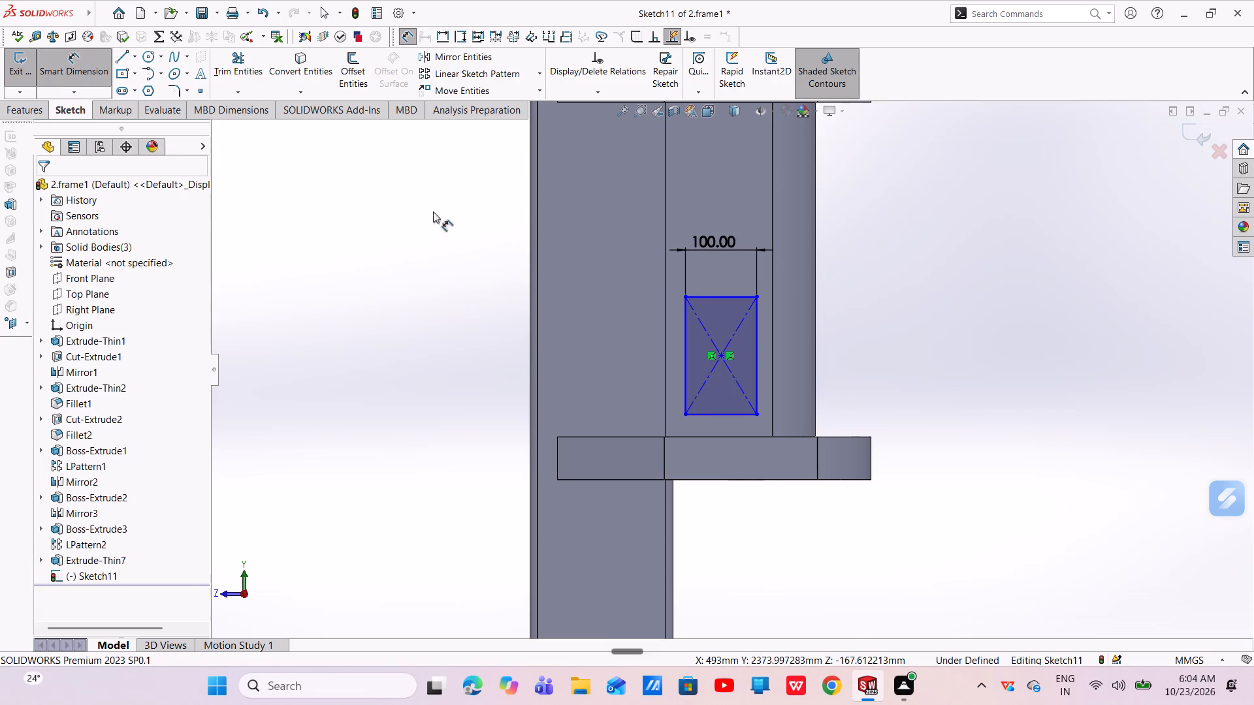
left_click(757, 364)
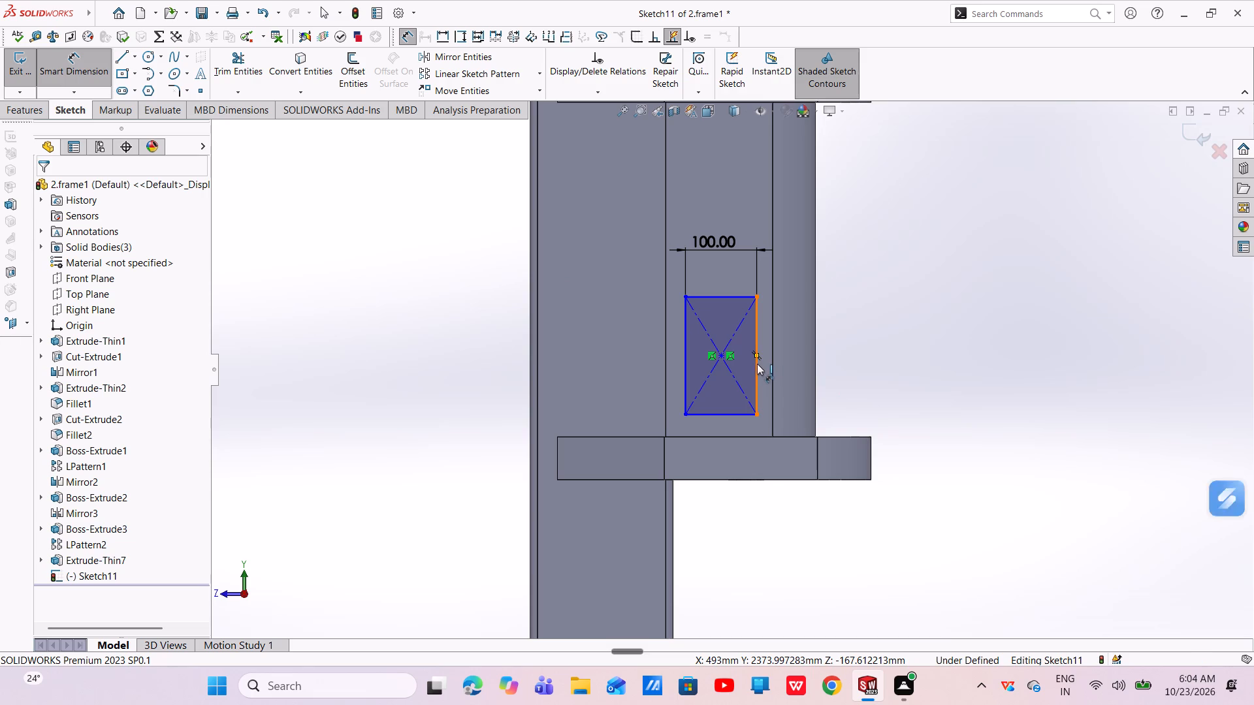
left_click(862, 349)
key("BackSpace")
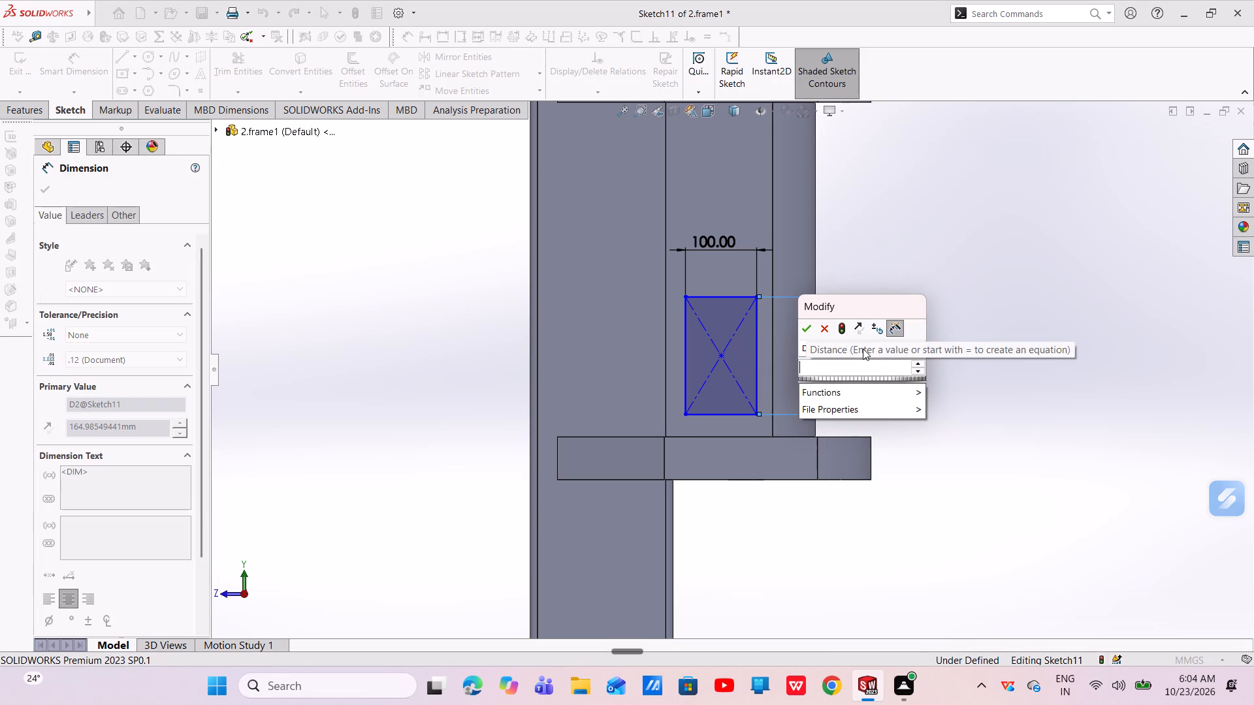
type("150")
key("Return")
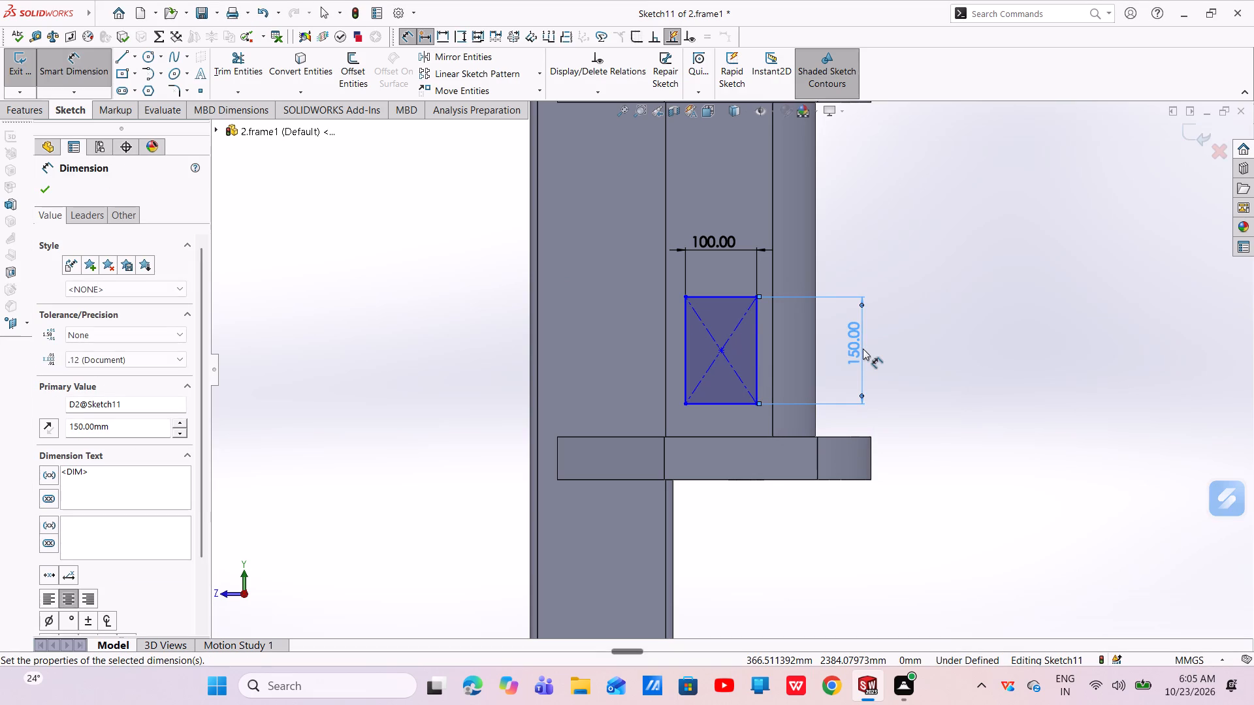
Set the distance from the rectangle's lower side to the adjacent crosspiece edge to 50 mm.
left_click(726, 405)
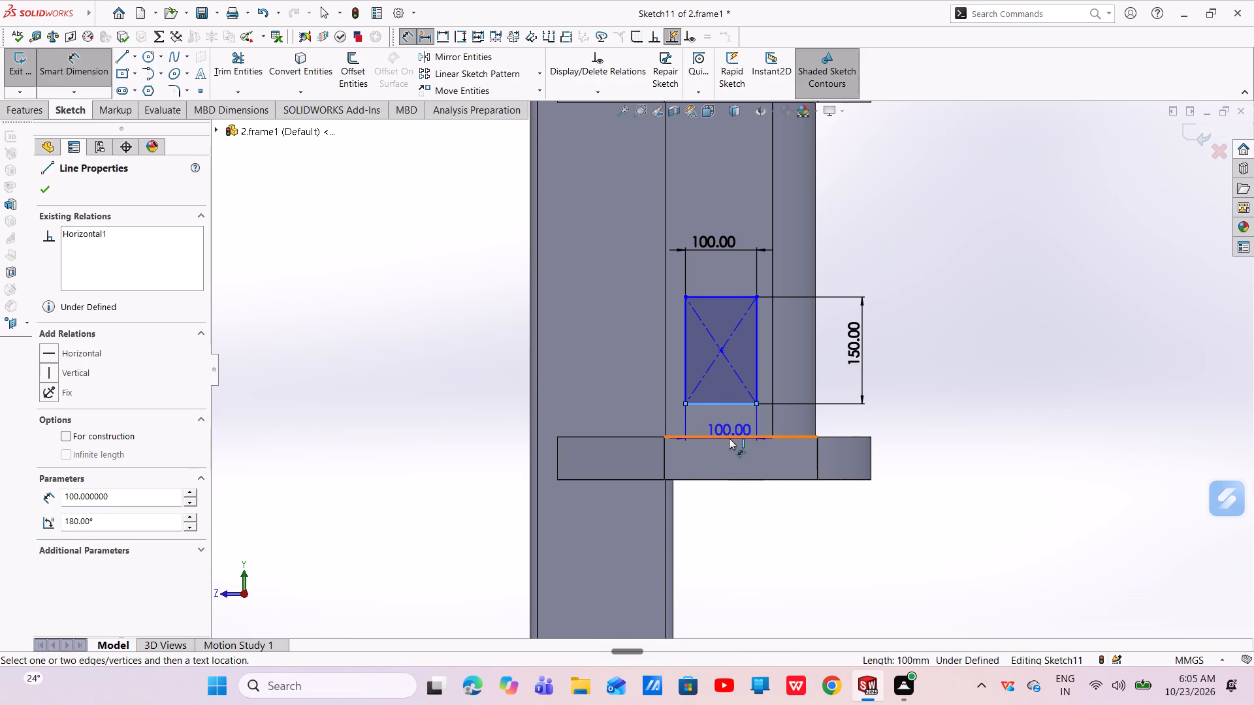
left_click(729, 438)
left_click(973, 419)
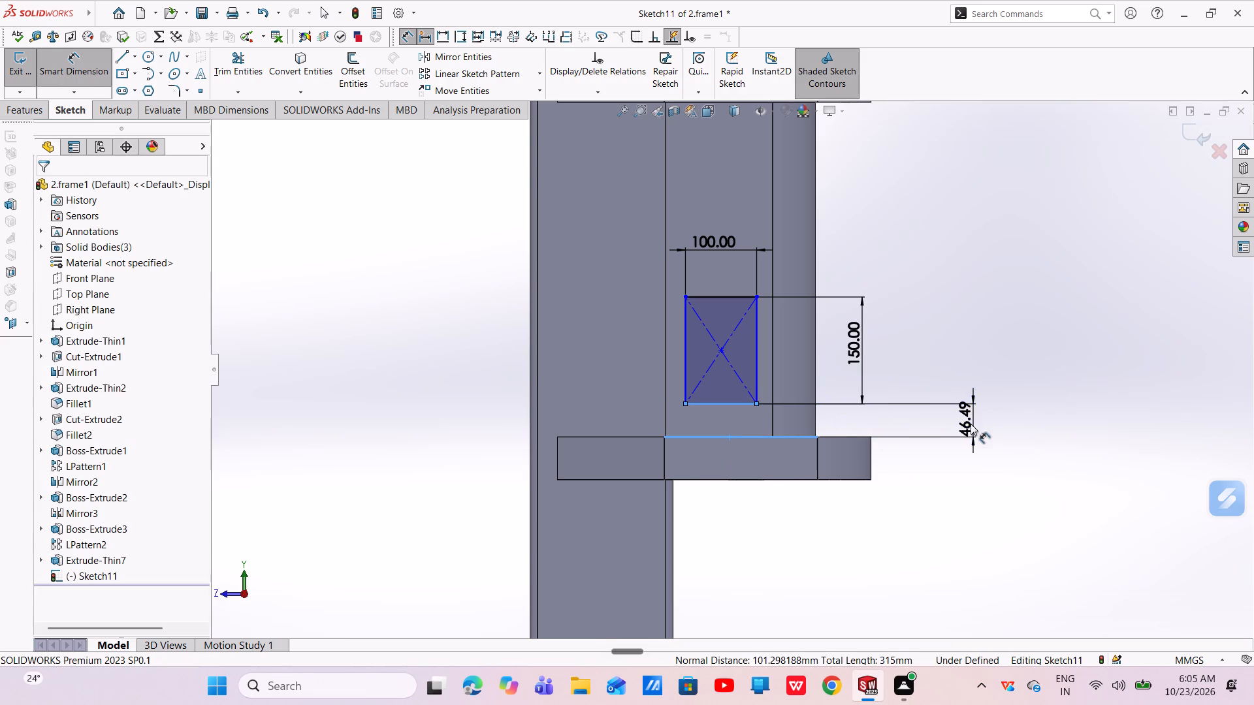
key("BackSpace")
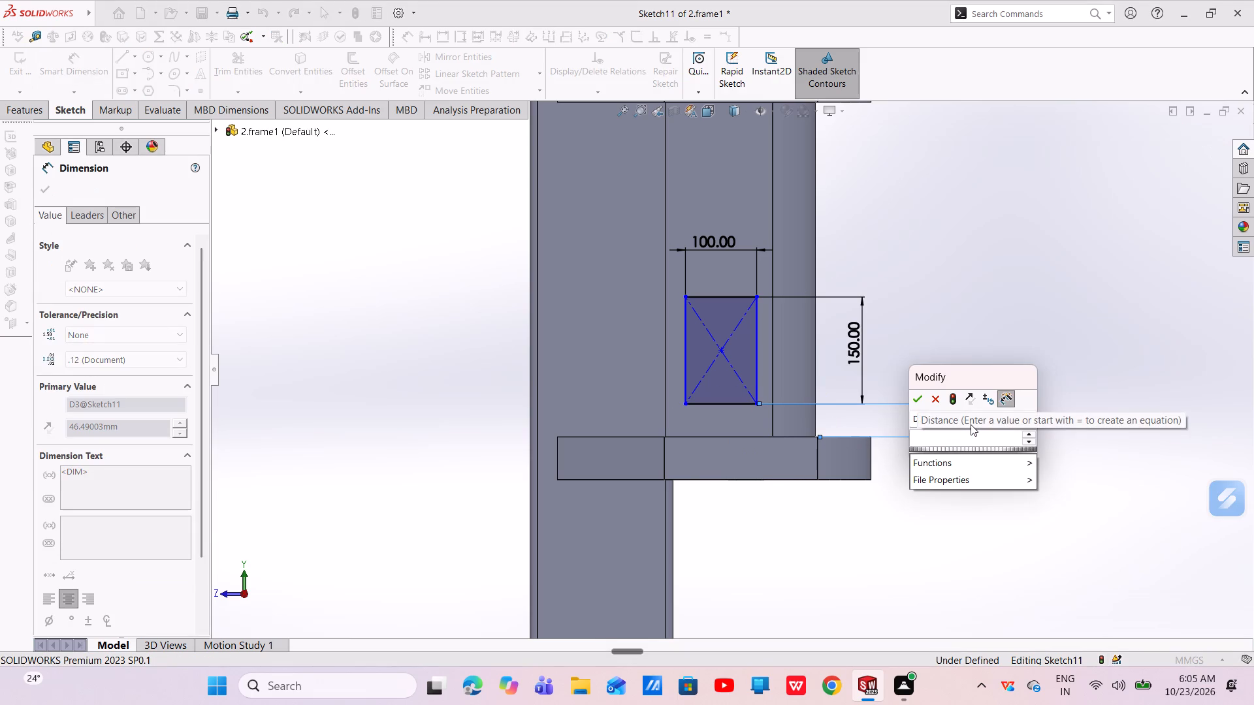
type("50")
key("Return")
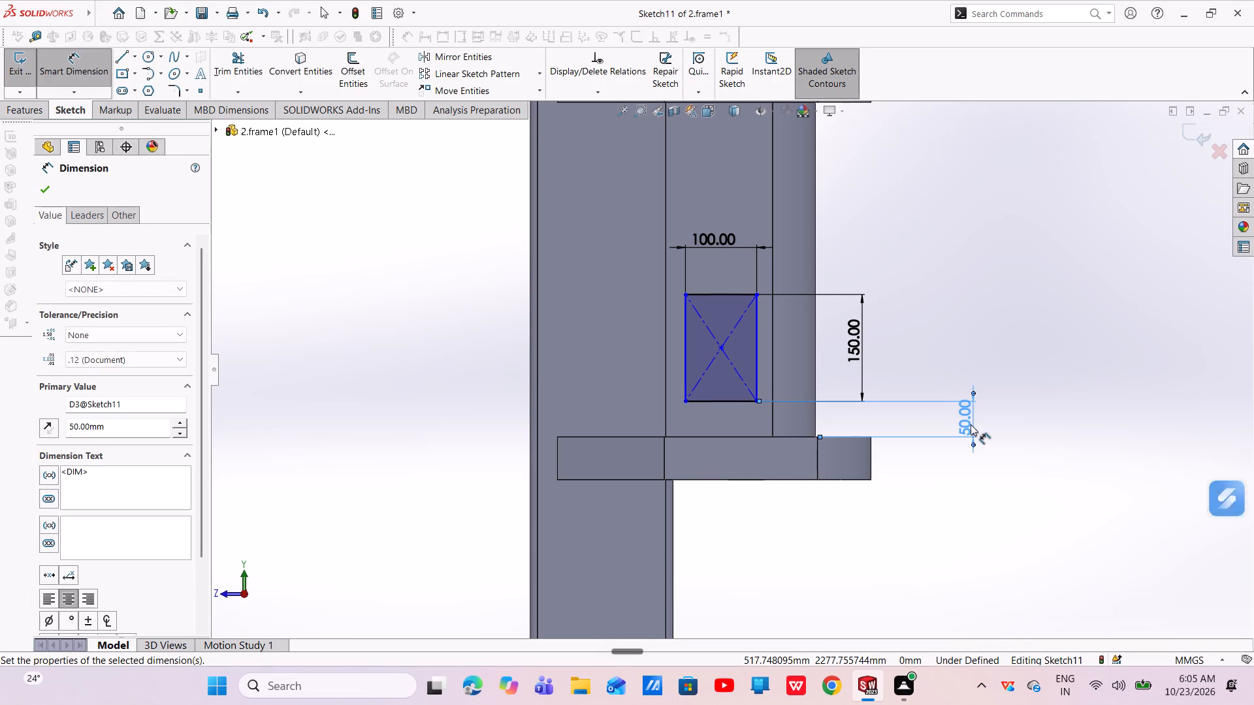
Set the distance between the rectangle's long side and the nearby parallel channel edge to 25 mm.
left_click(684, 354)
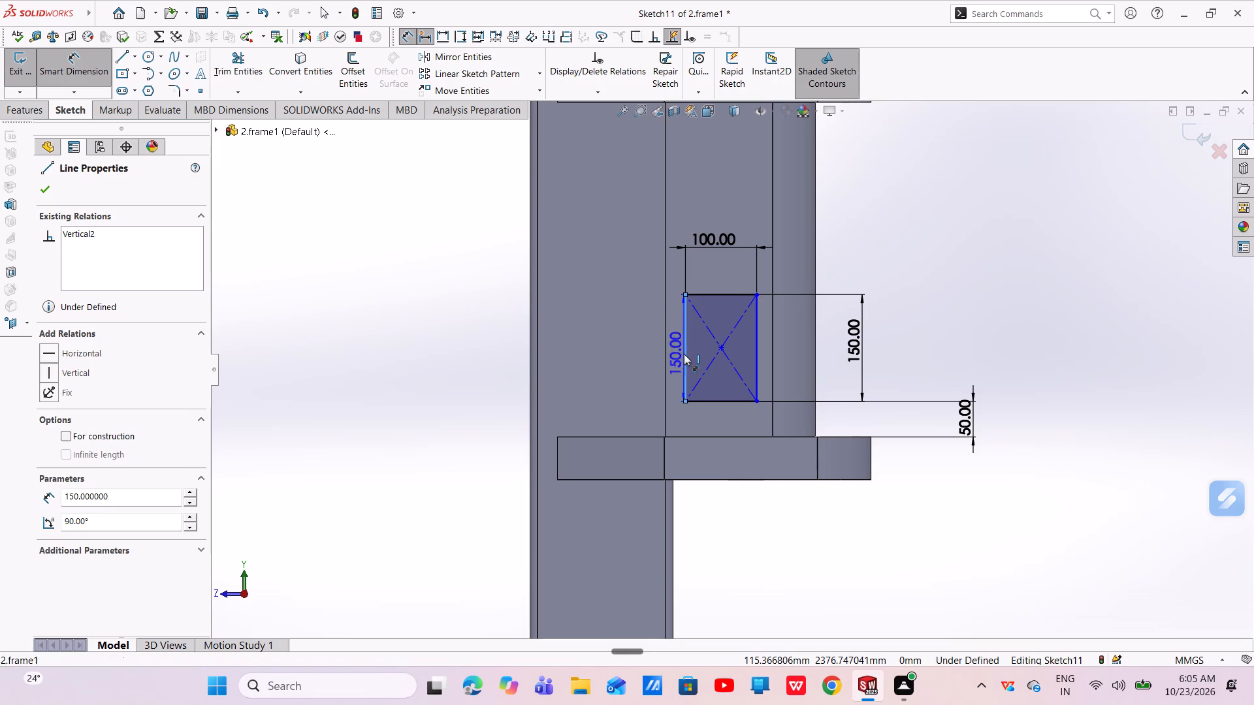
left_click(666, 362)
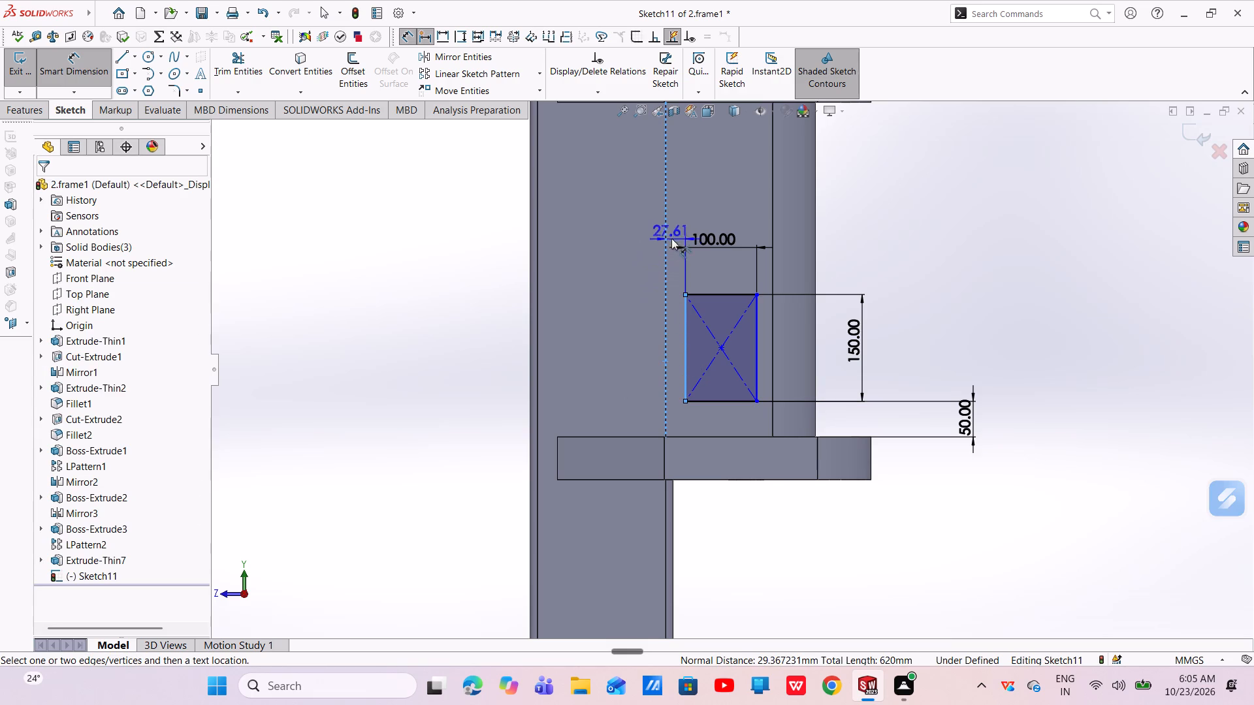
left_click(676, 223)
key("BackSpace")
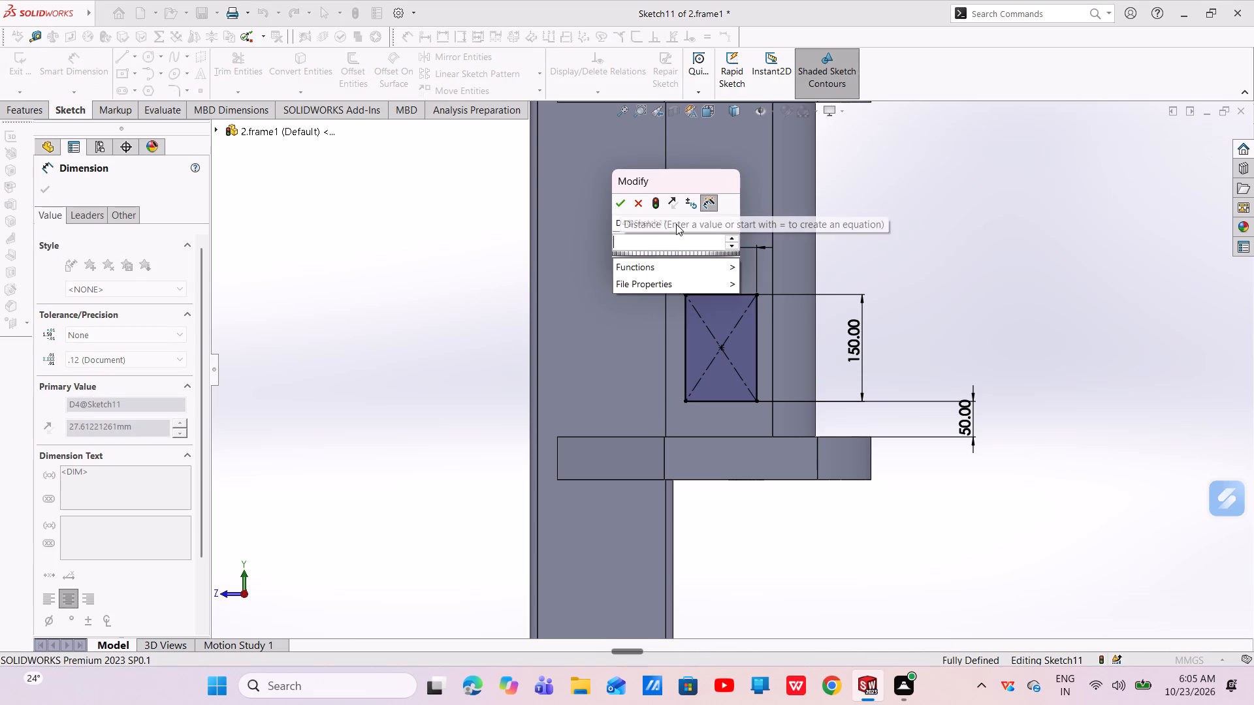
type("25")
key("Return")
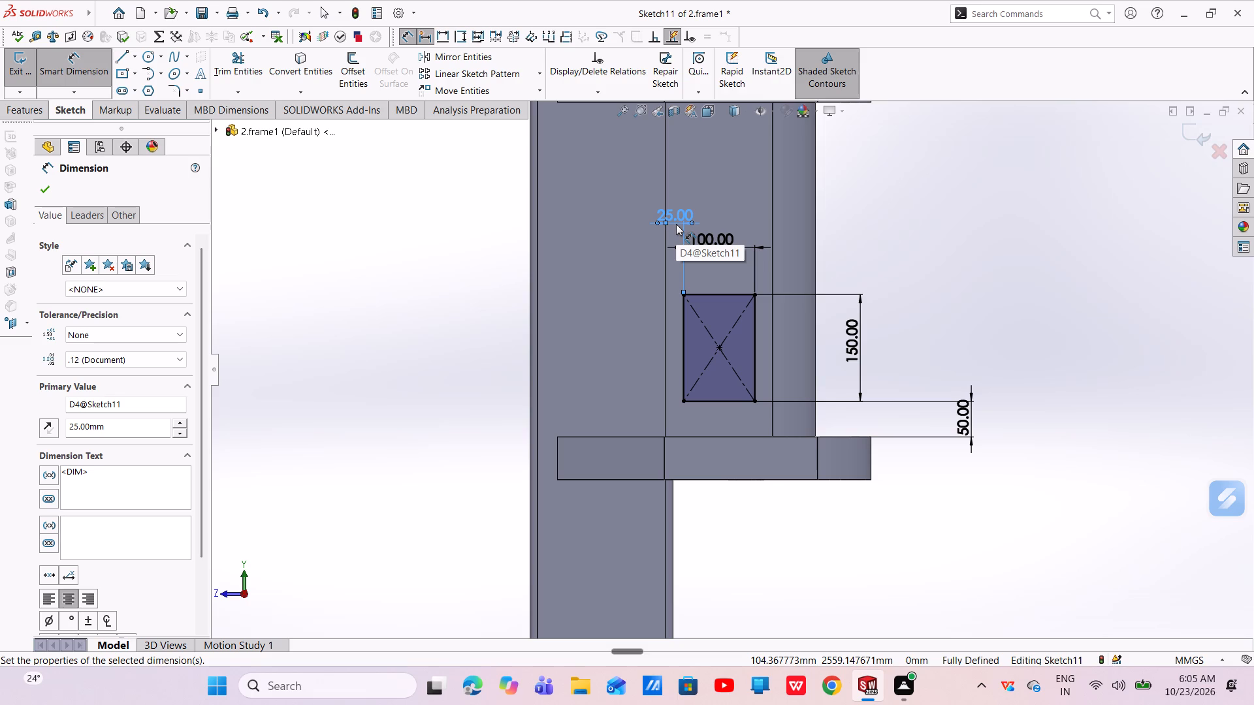
left_click(48, 200)
left_click(48, 190)
Fillet all four corners of the rectangle sketch with a 10 mm radius.
left_click(179, 87)
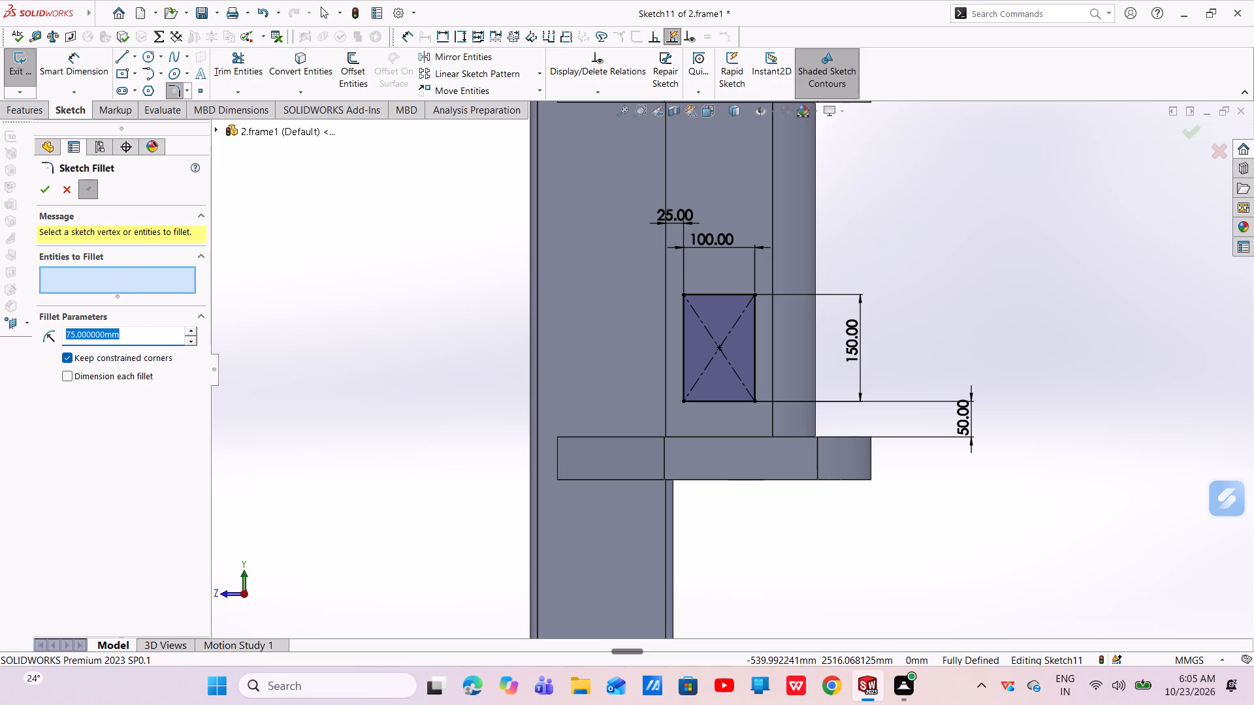
key("BackSpace")
type("10")
key("Return")
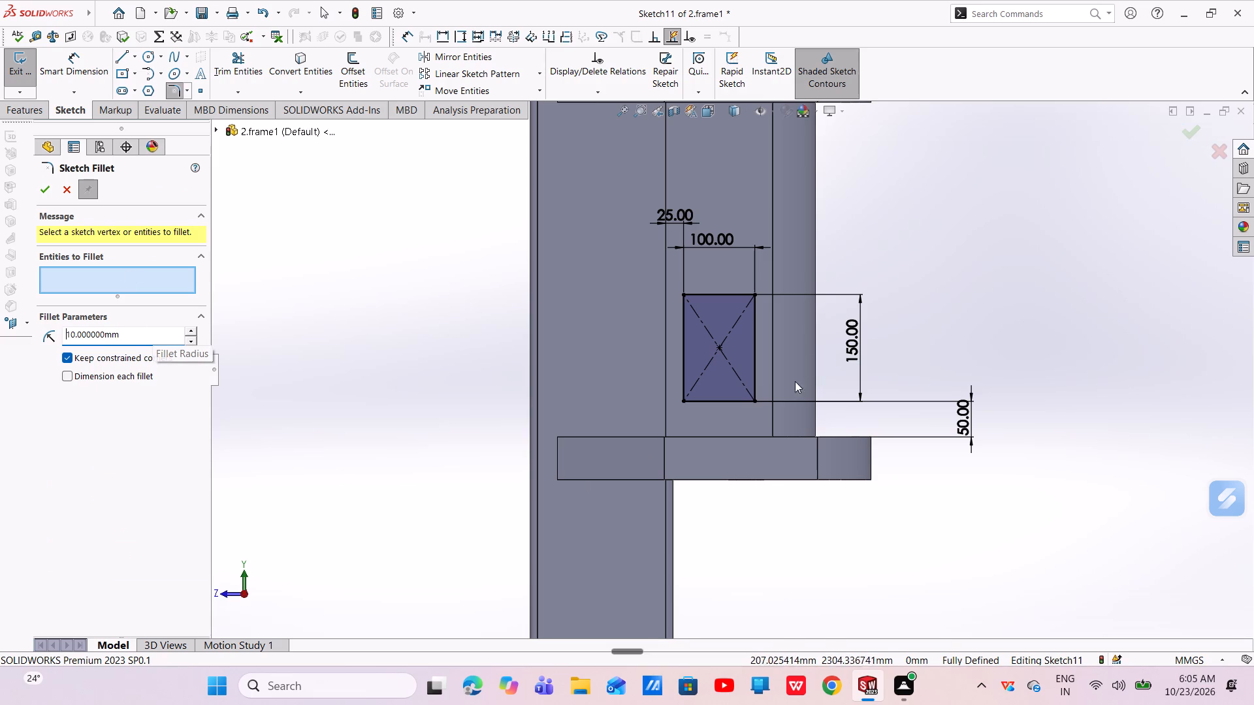
scroll(760, 290, "down", 4)
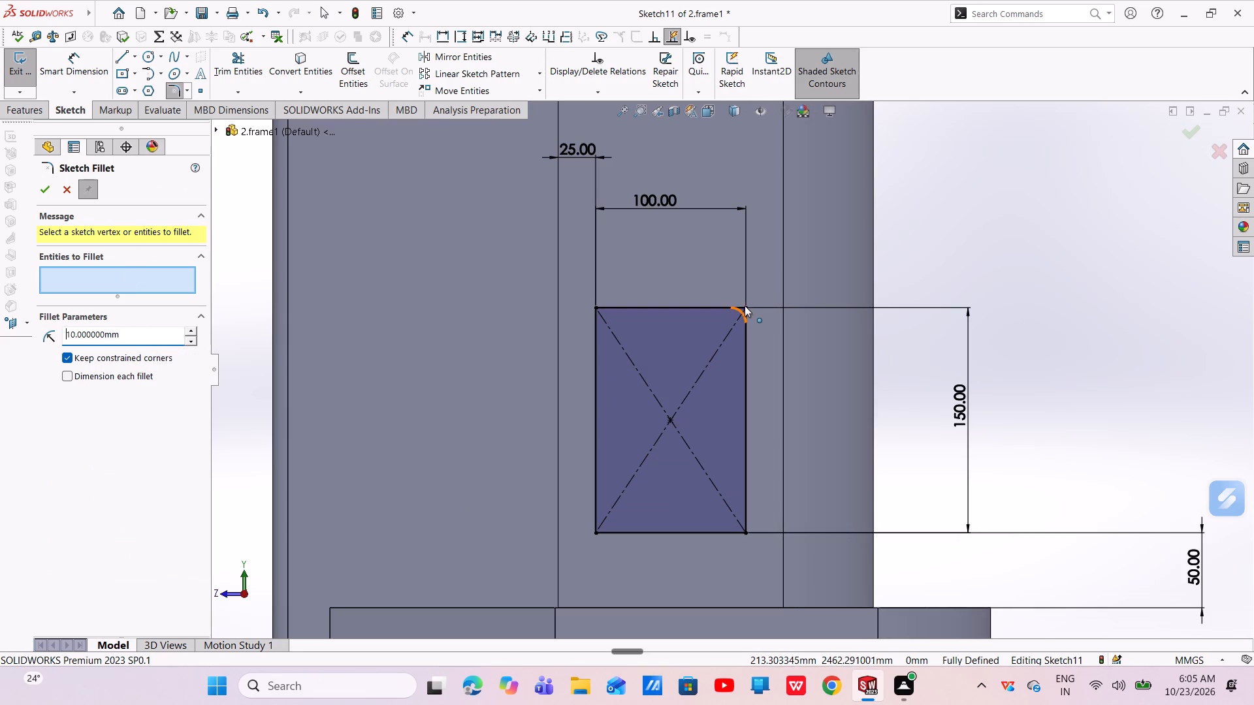
left_click(748, 308)
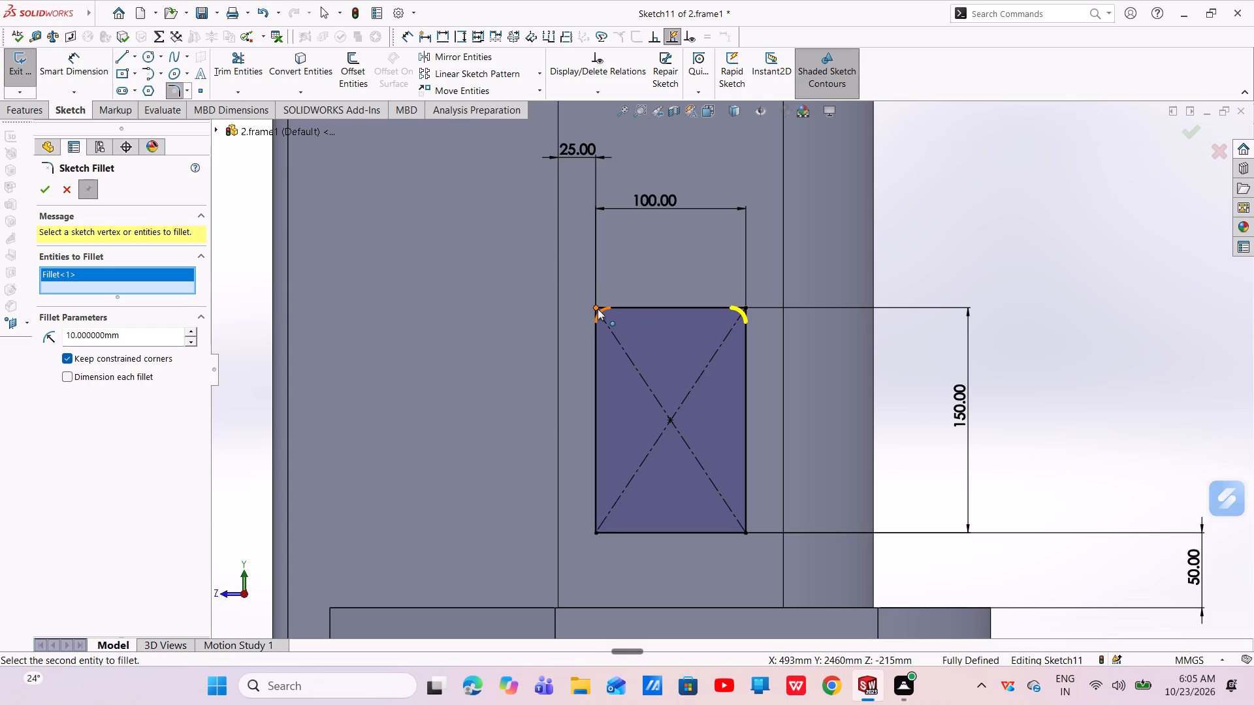
left_click(598, 309)
left_click(596, 533)
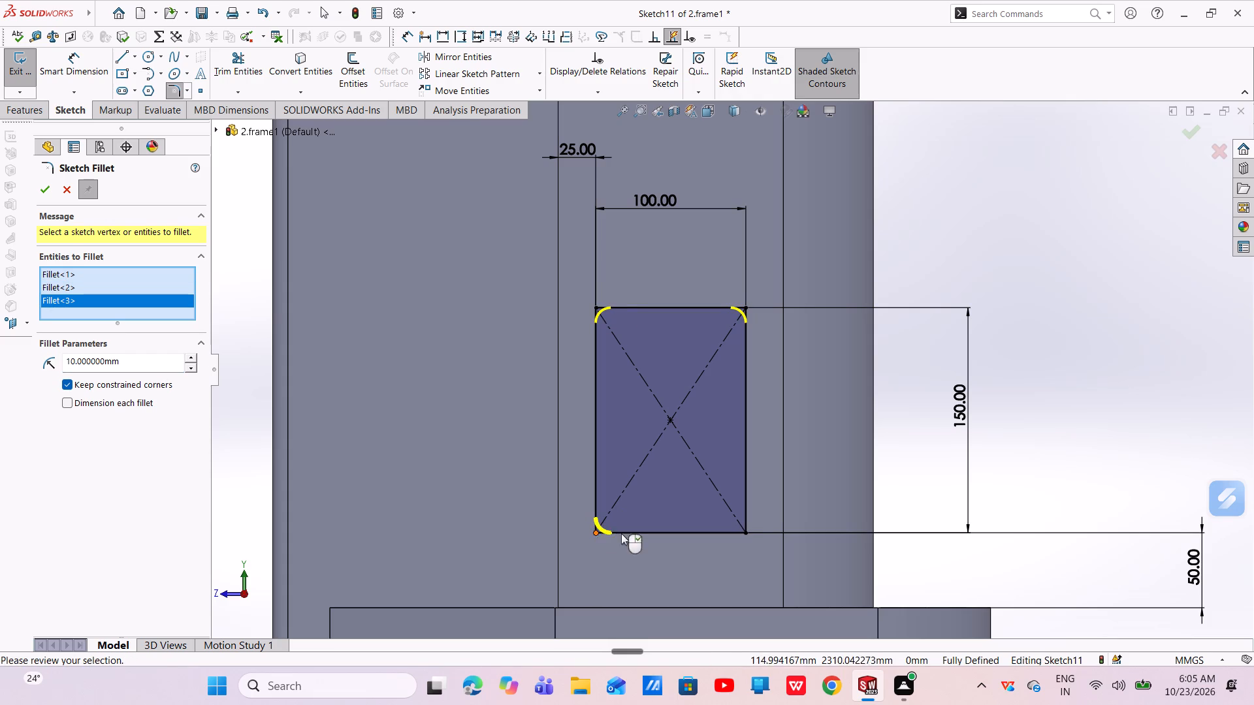
left_click(745, 529)
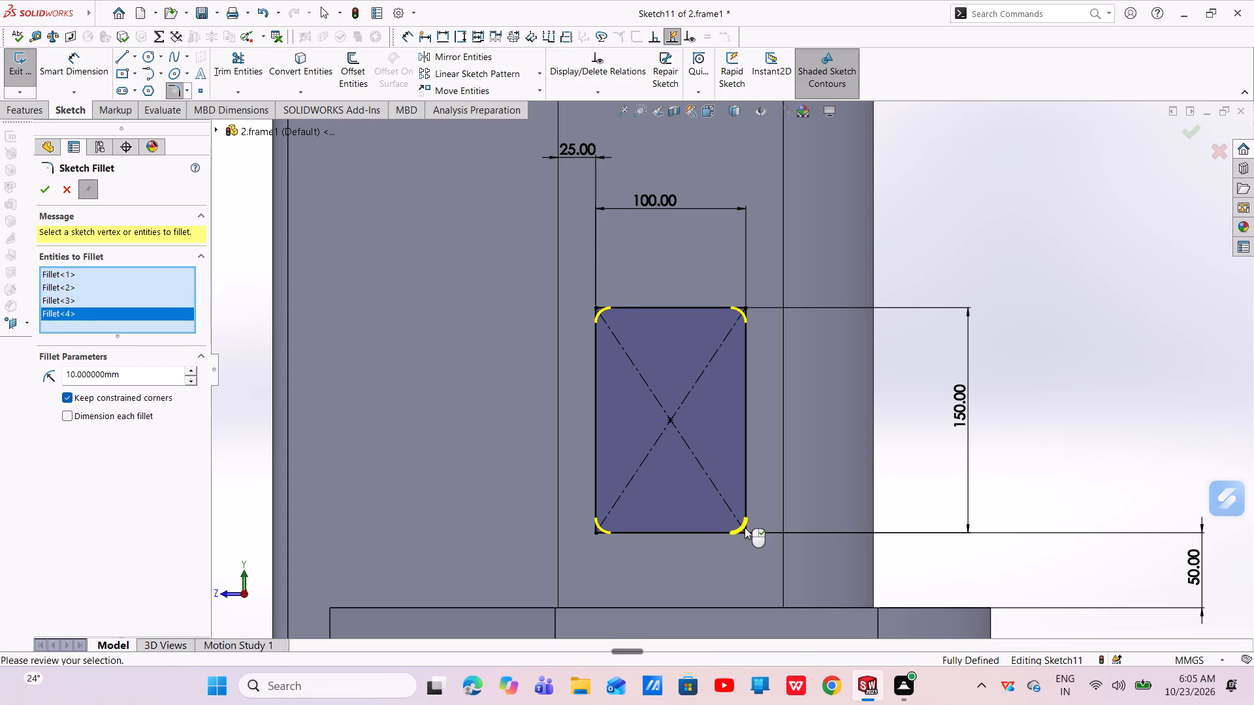
right_click(748, 513)
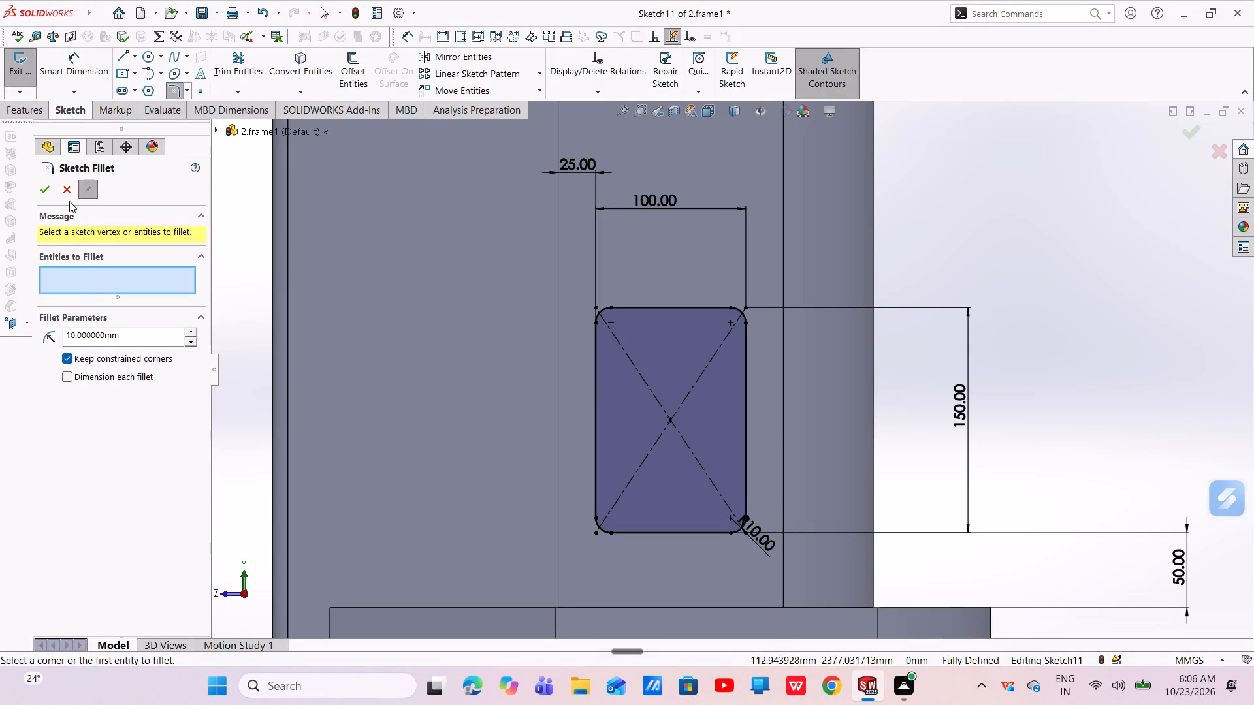
left_click(51, 185)
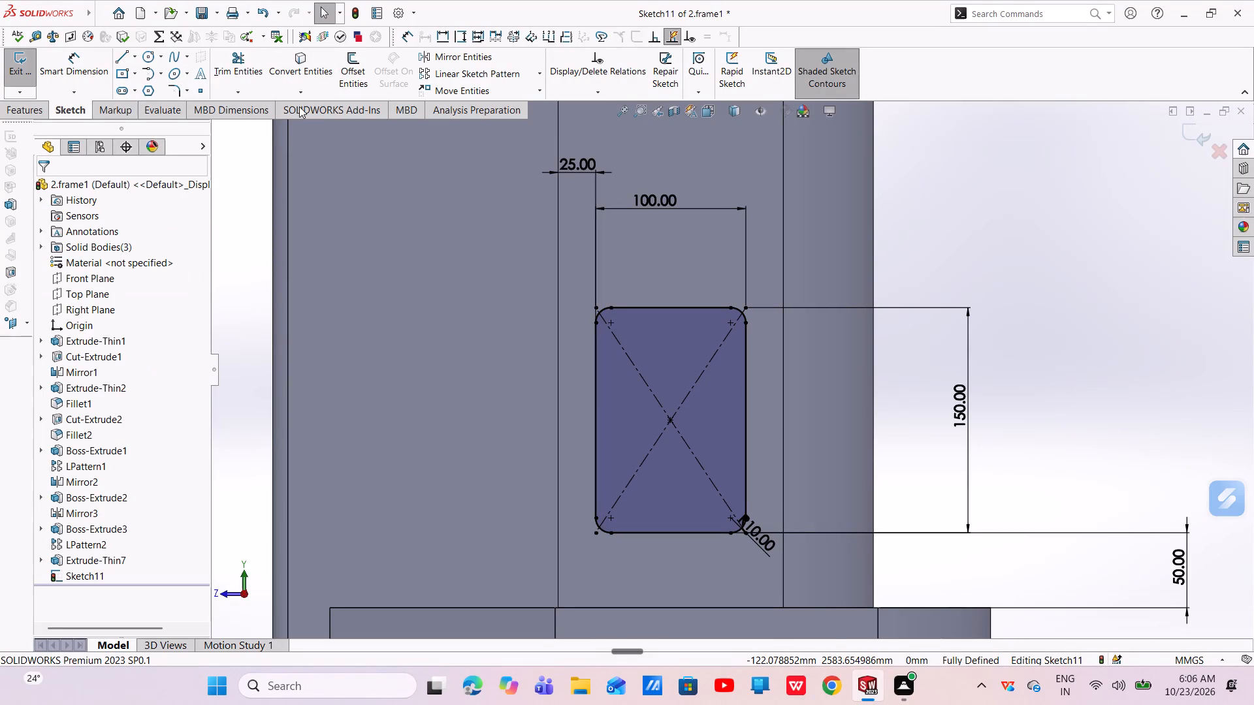
Extrude-cut the rounded rectangle through the bracket wall with the Up To Next end condition.
left_click(26, 112)
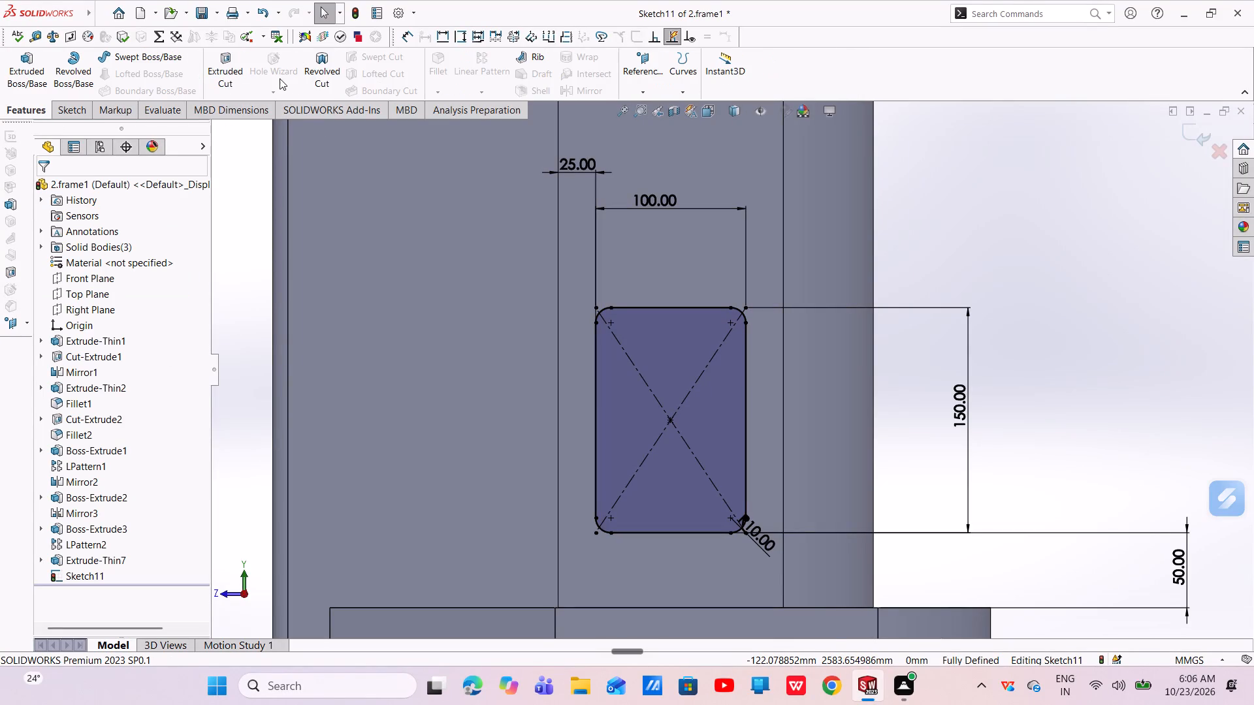
left_click(228, 80)
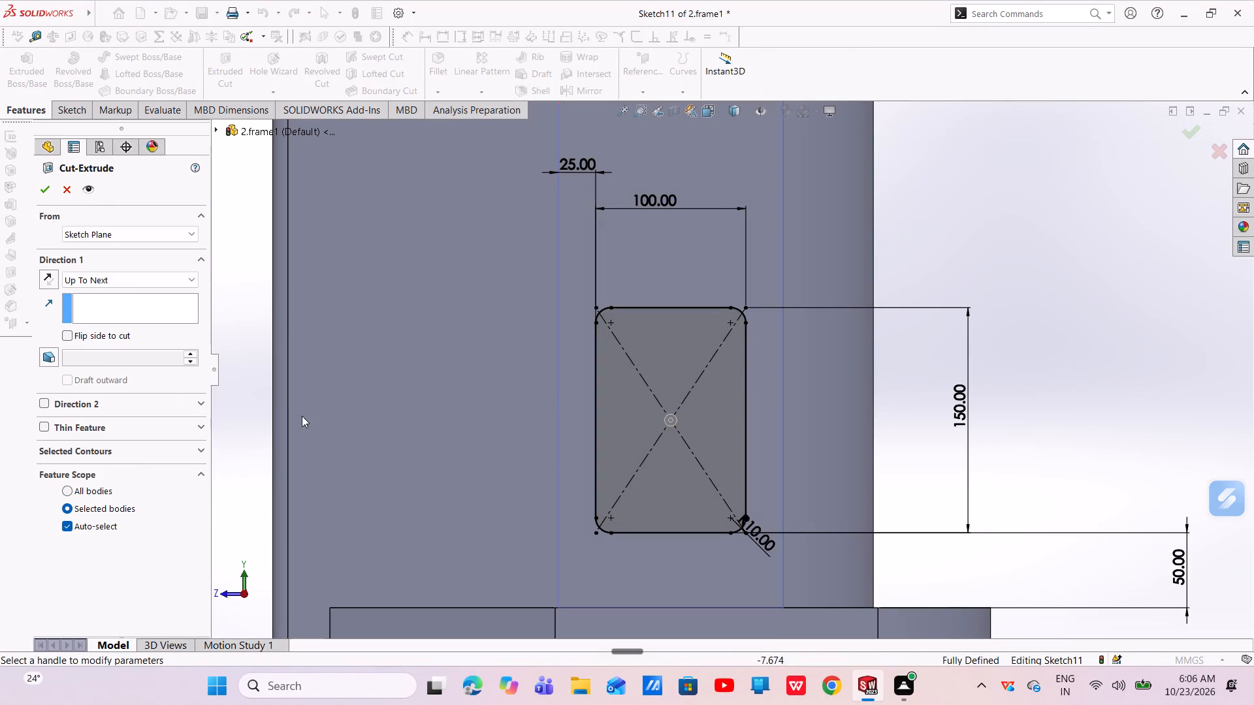
scroll(329, 394, "up", 2)
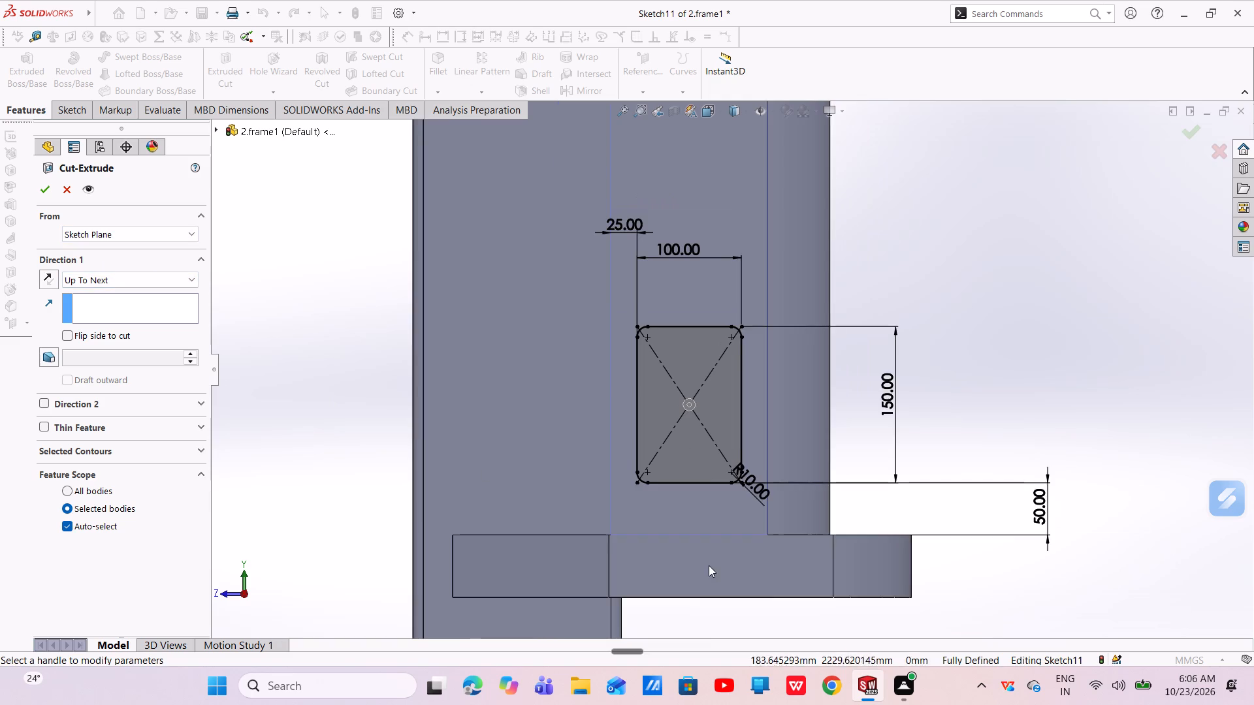
middle_click_drag(708, 563, 618, 563)
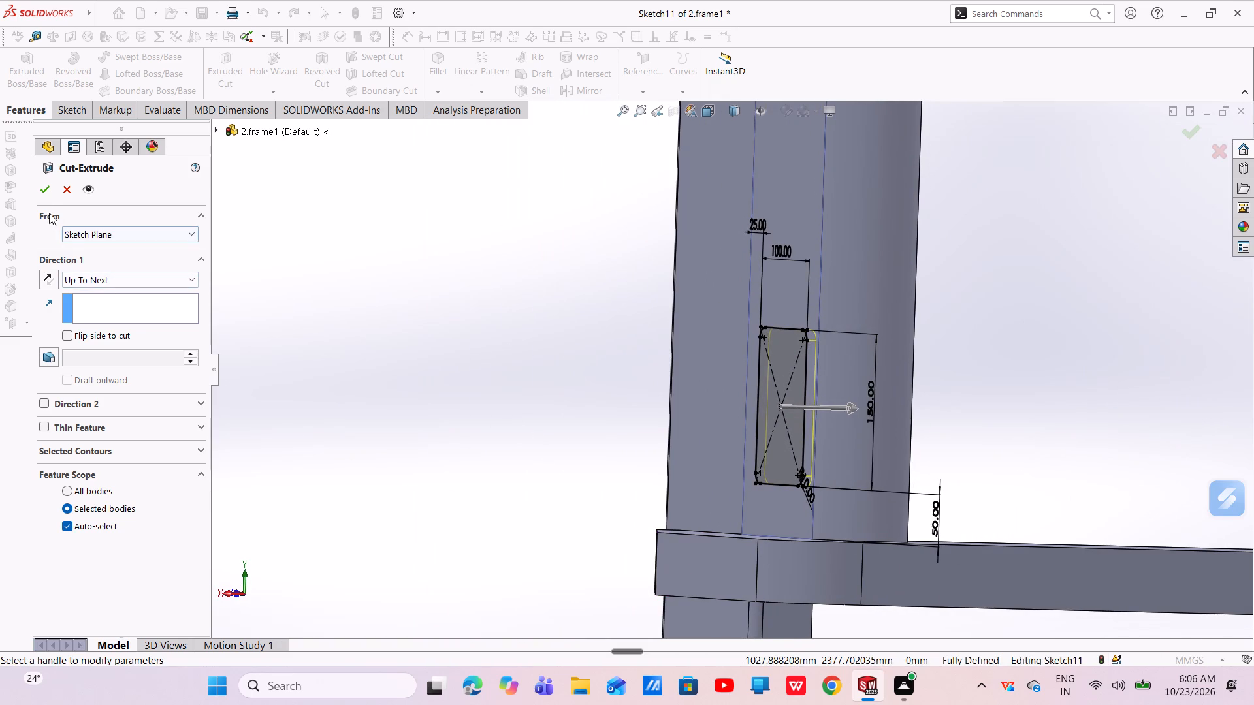
left_click(44, 195)
Set up a mirror of the rounded rectangular cut about the Right Plane.
middle_click_drag(775, 460, 820, 470)
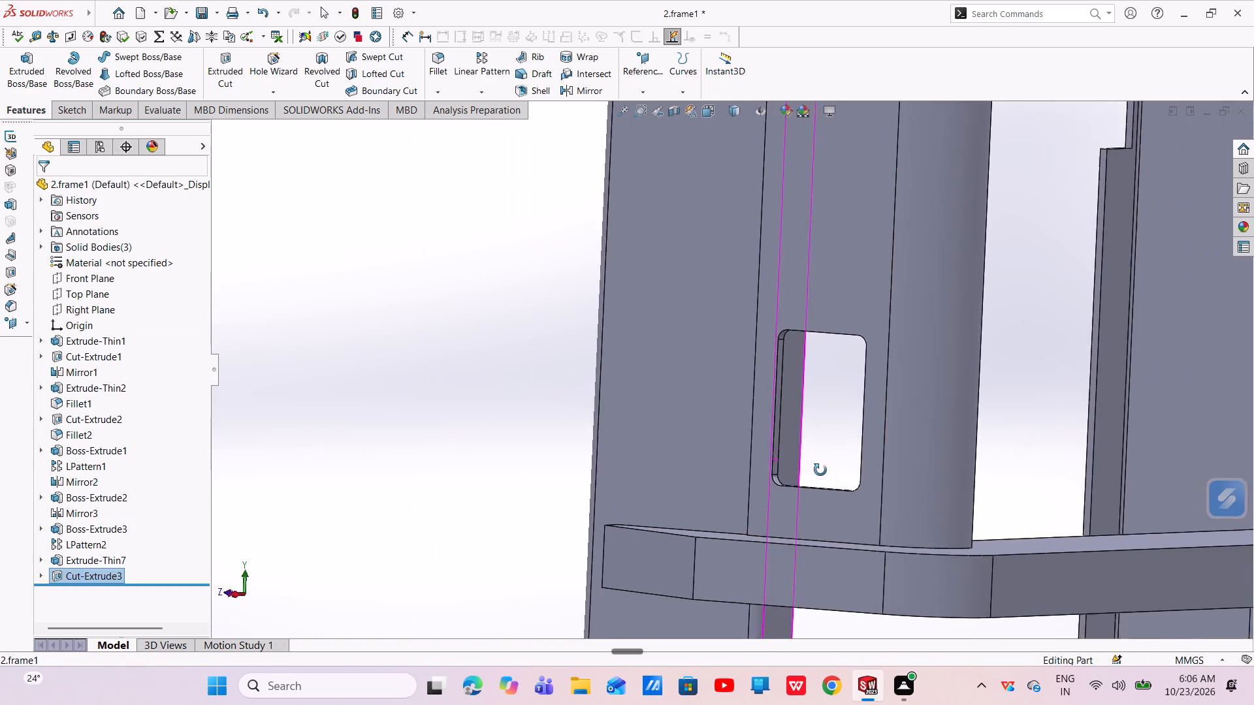
middle_click_drag(820, 470, 852, 484)
scroll(833, 471, "down", 3)
scroll(833, 469, "up", 4)
middle_click_drag(823, 472, 782, 470)
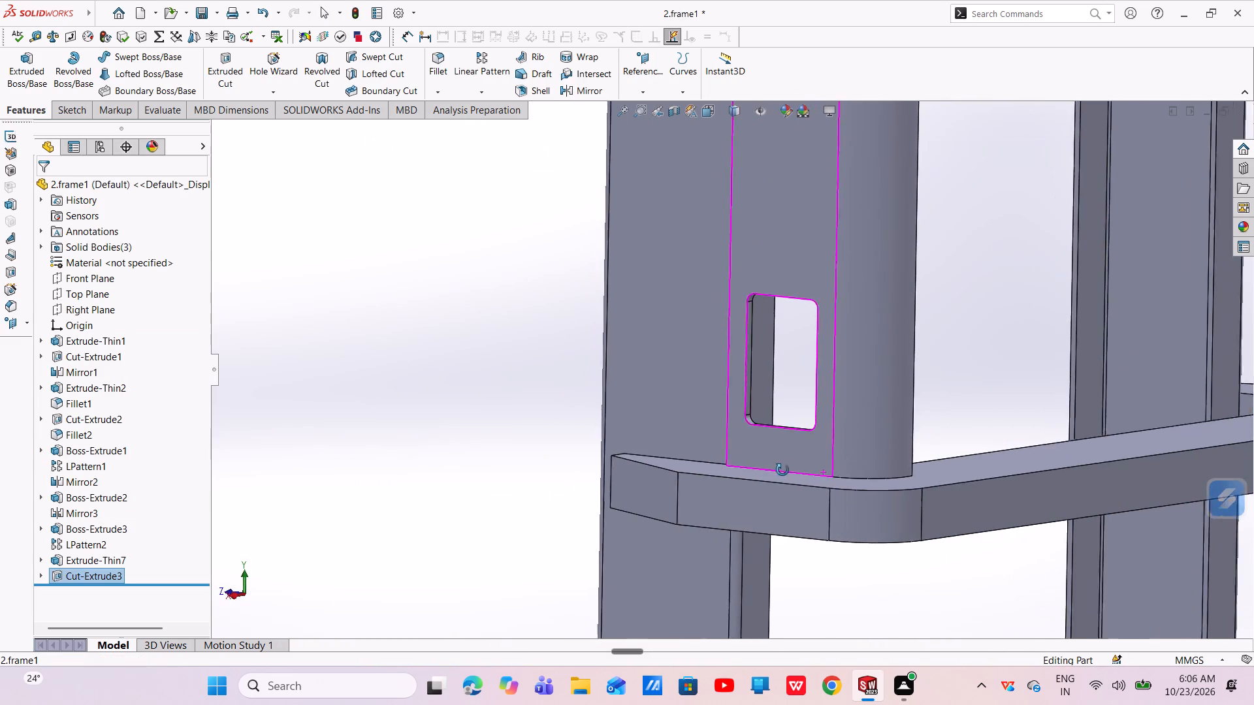
middle_click_drag(782, 470, 782, 469)
scroll(764, 487, "up", 2)
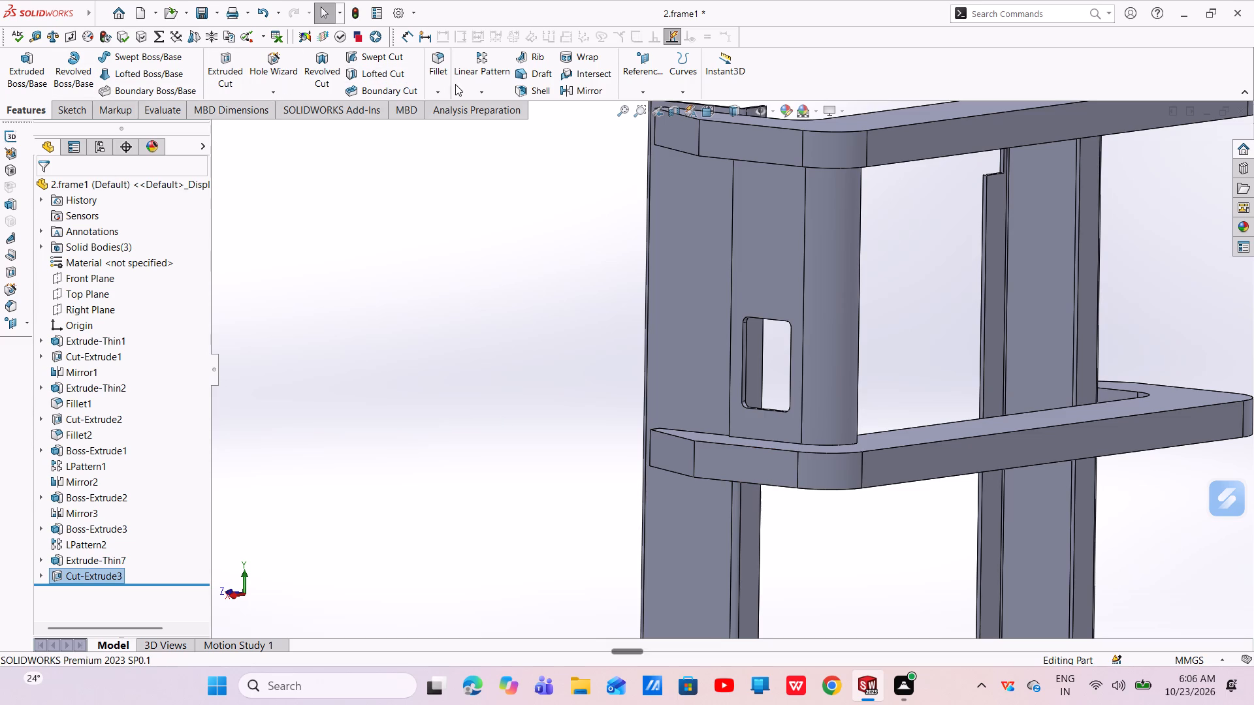
left_click(592, 89)
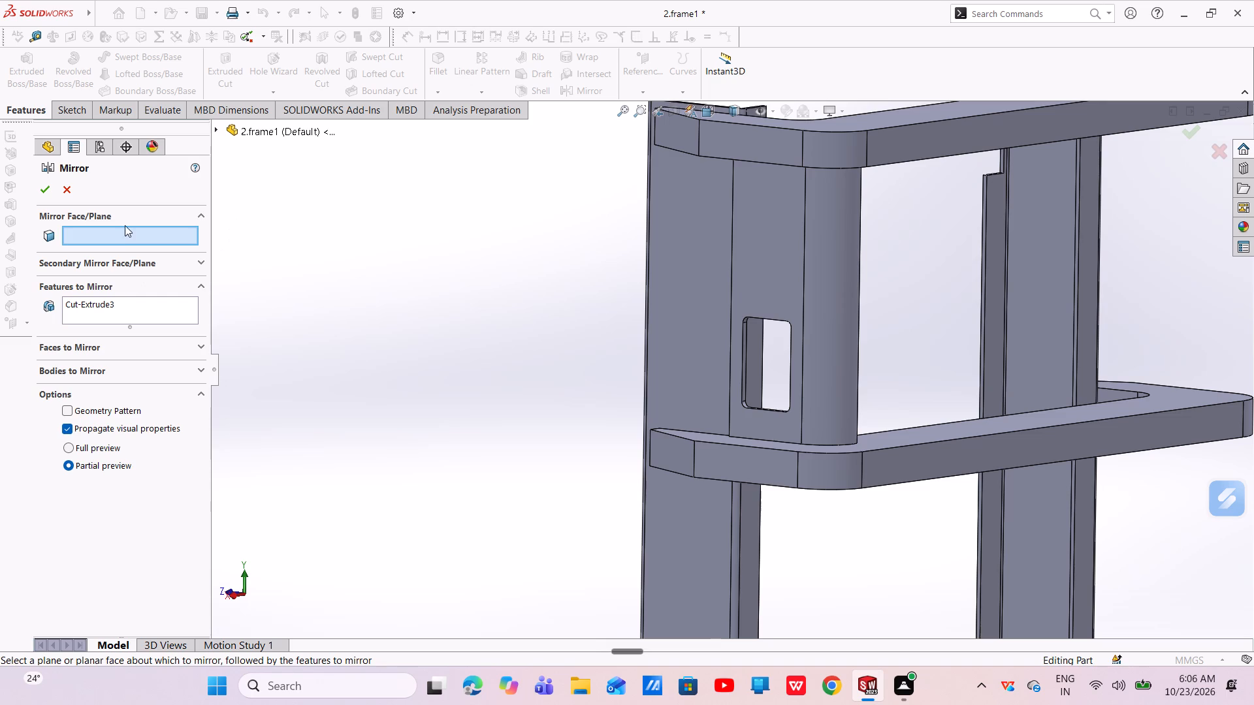
left_click(261, 128)
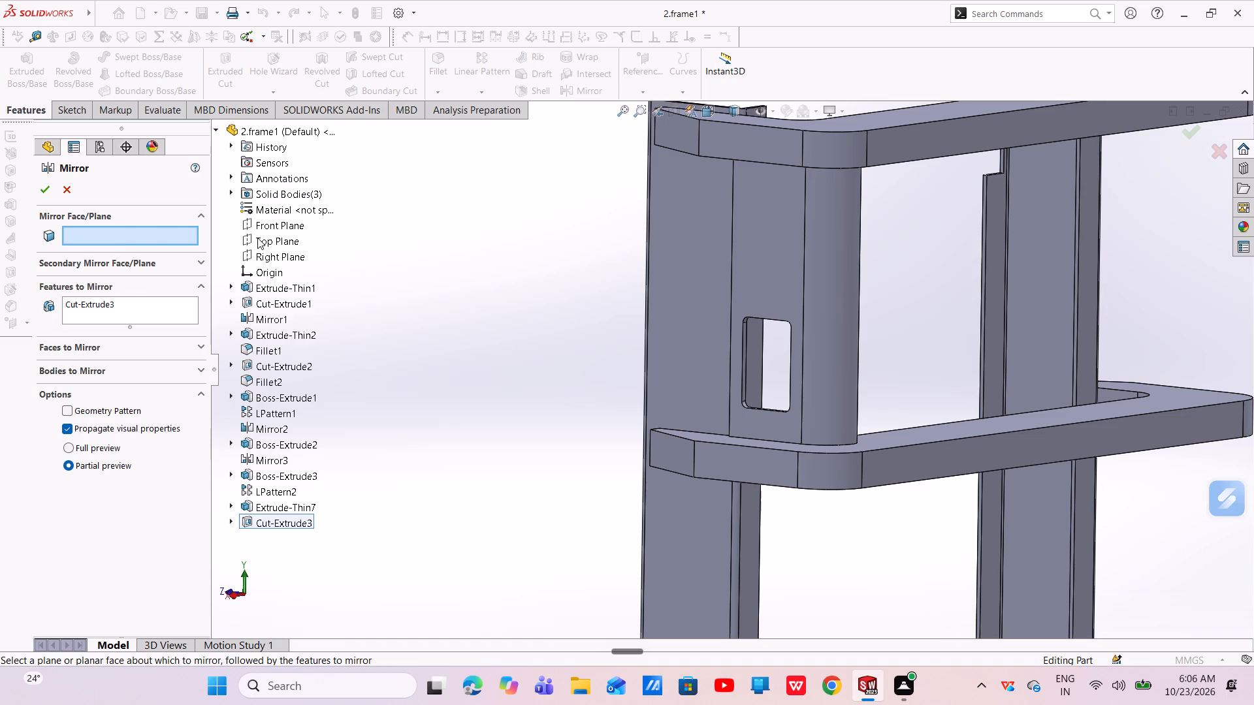
left_click(282, 258)
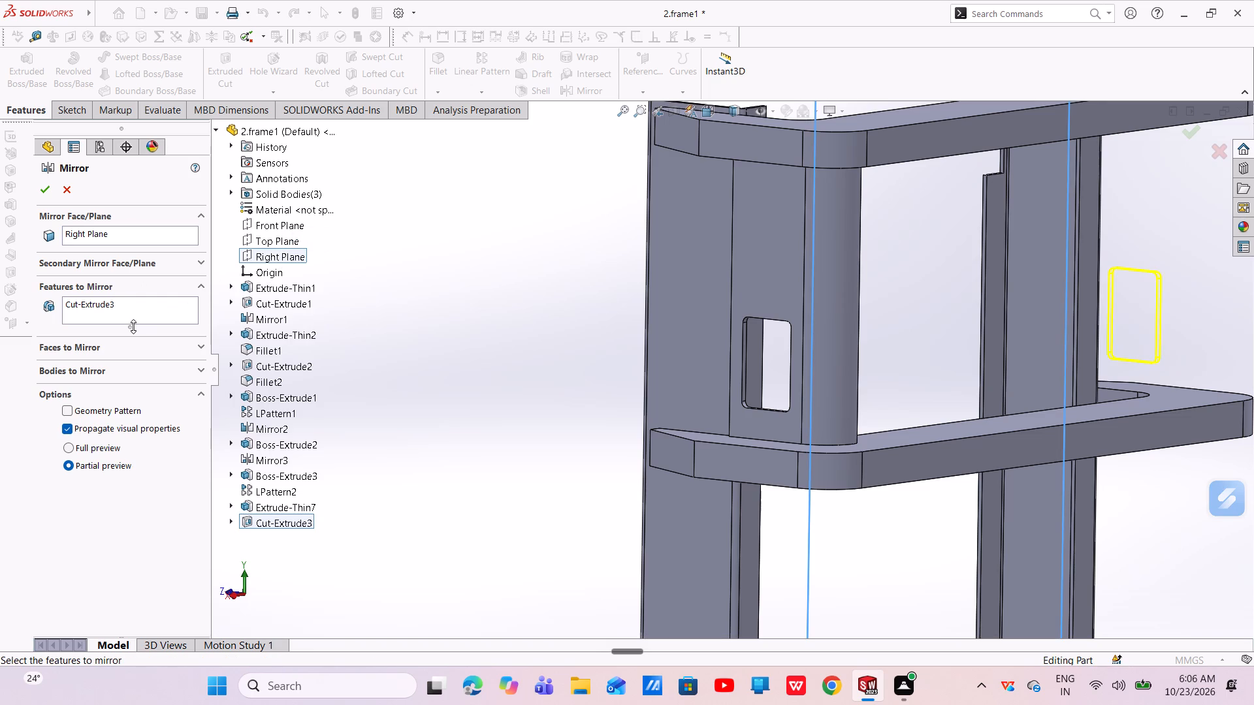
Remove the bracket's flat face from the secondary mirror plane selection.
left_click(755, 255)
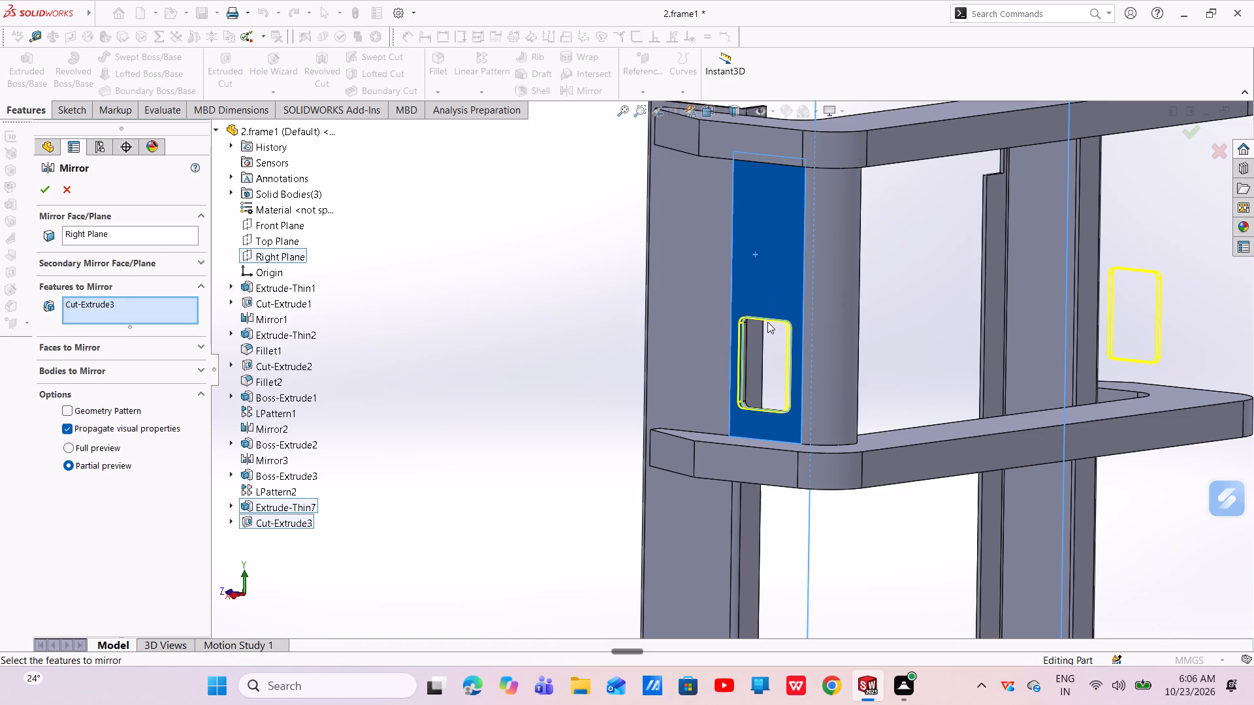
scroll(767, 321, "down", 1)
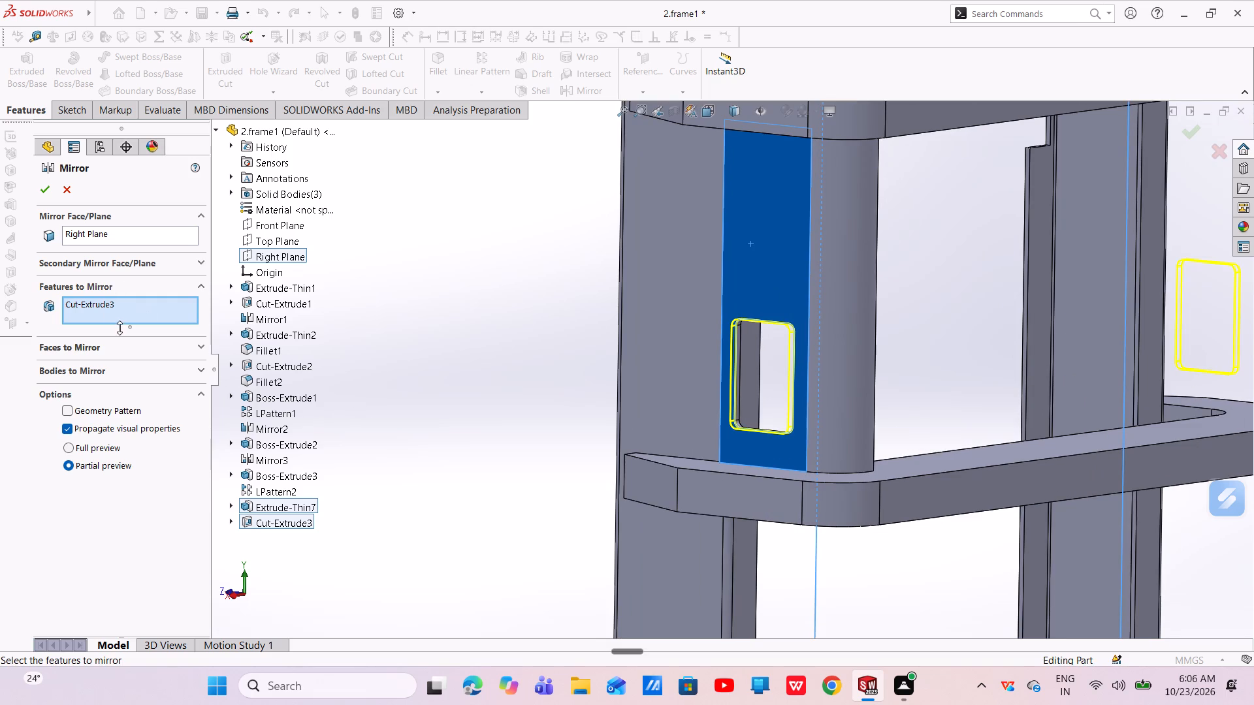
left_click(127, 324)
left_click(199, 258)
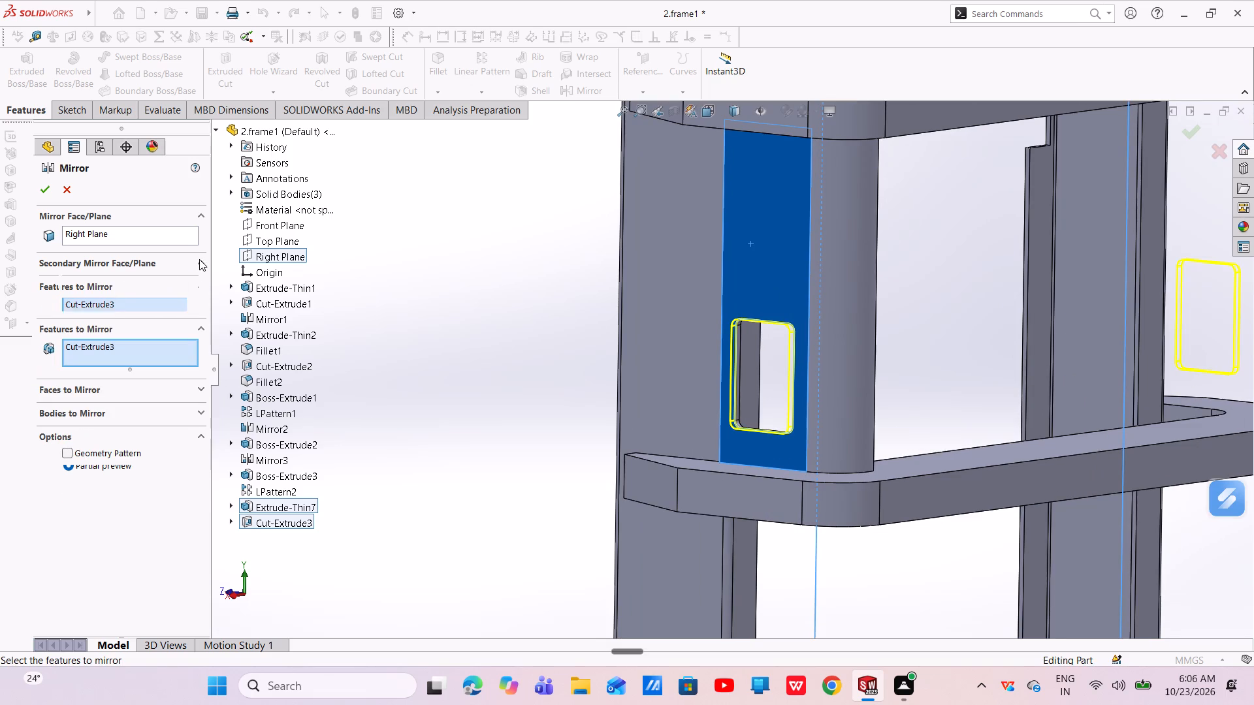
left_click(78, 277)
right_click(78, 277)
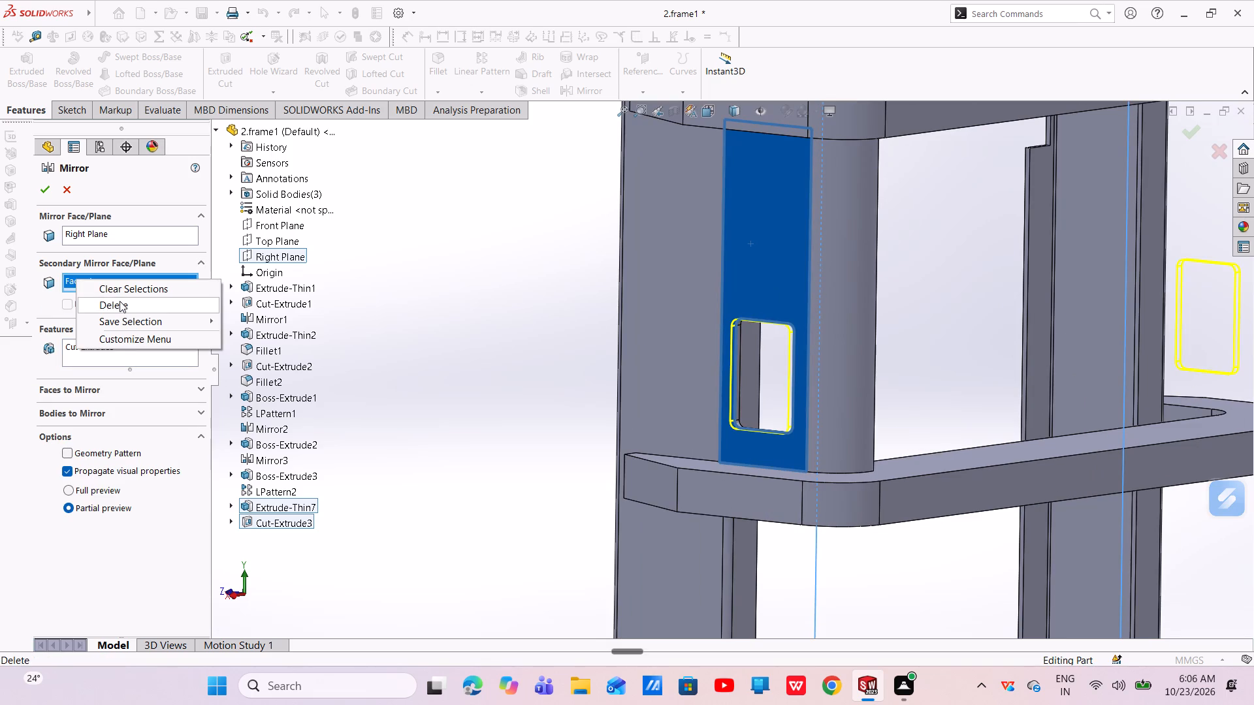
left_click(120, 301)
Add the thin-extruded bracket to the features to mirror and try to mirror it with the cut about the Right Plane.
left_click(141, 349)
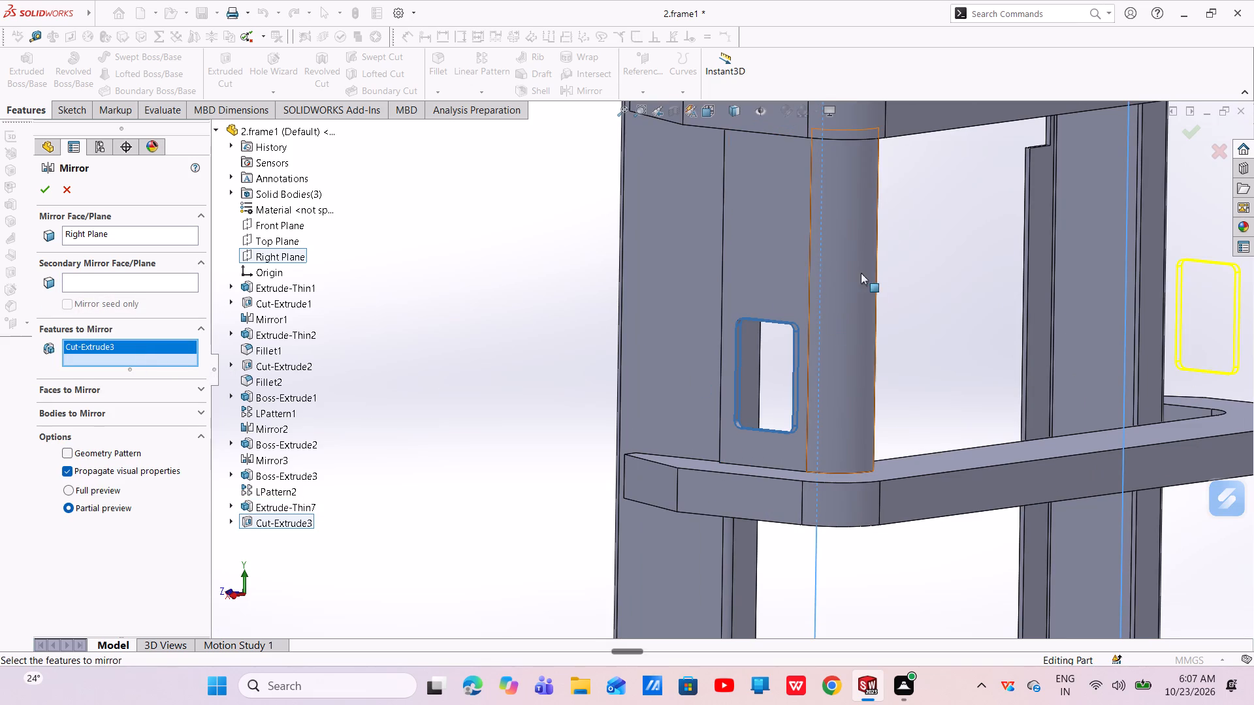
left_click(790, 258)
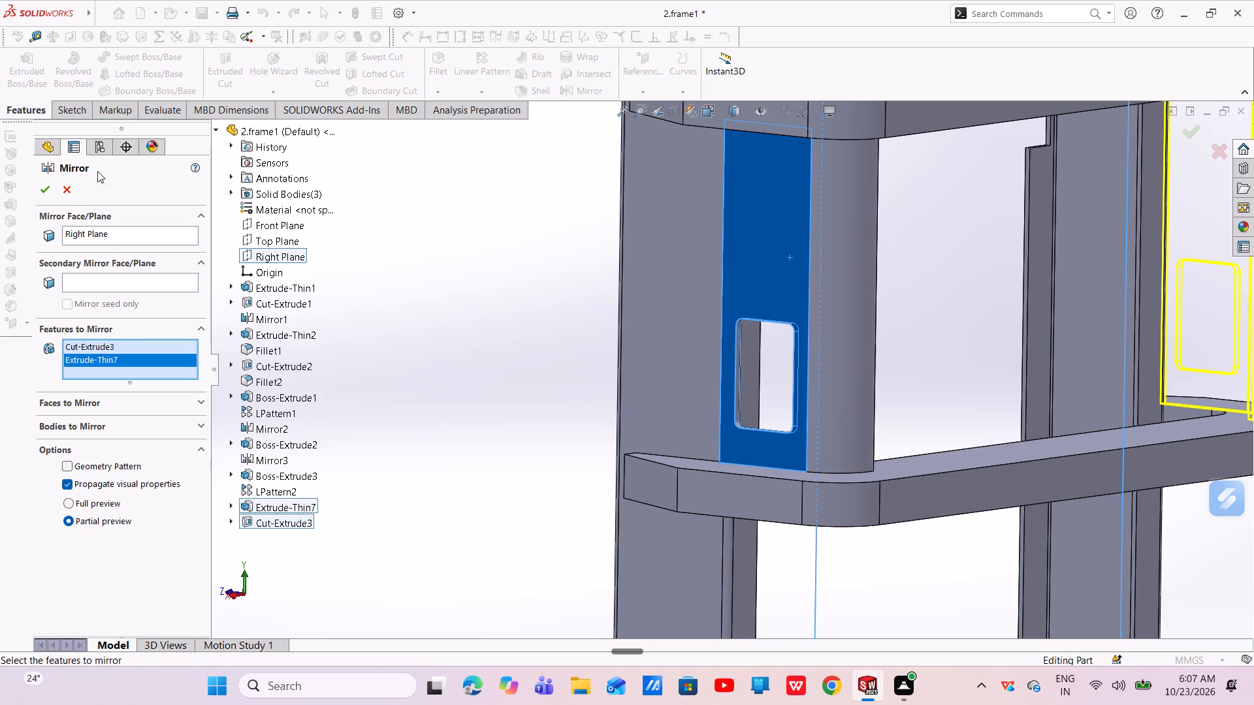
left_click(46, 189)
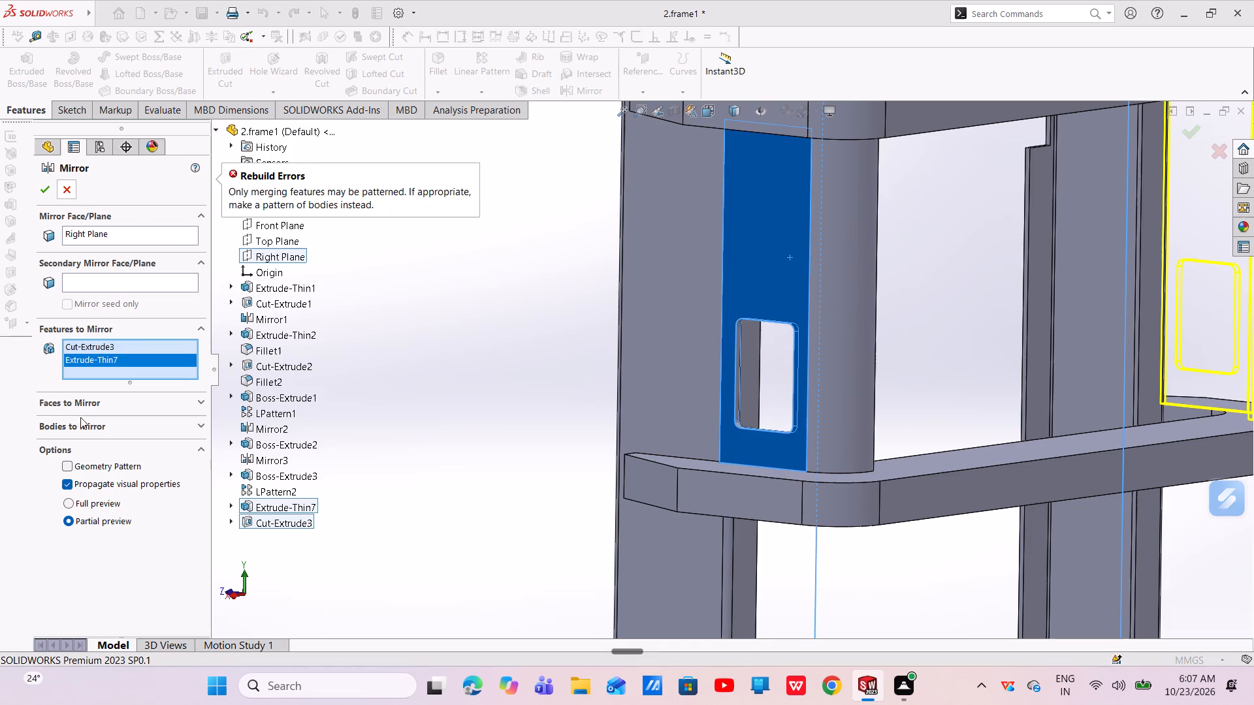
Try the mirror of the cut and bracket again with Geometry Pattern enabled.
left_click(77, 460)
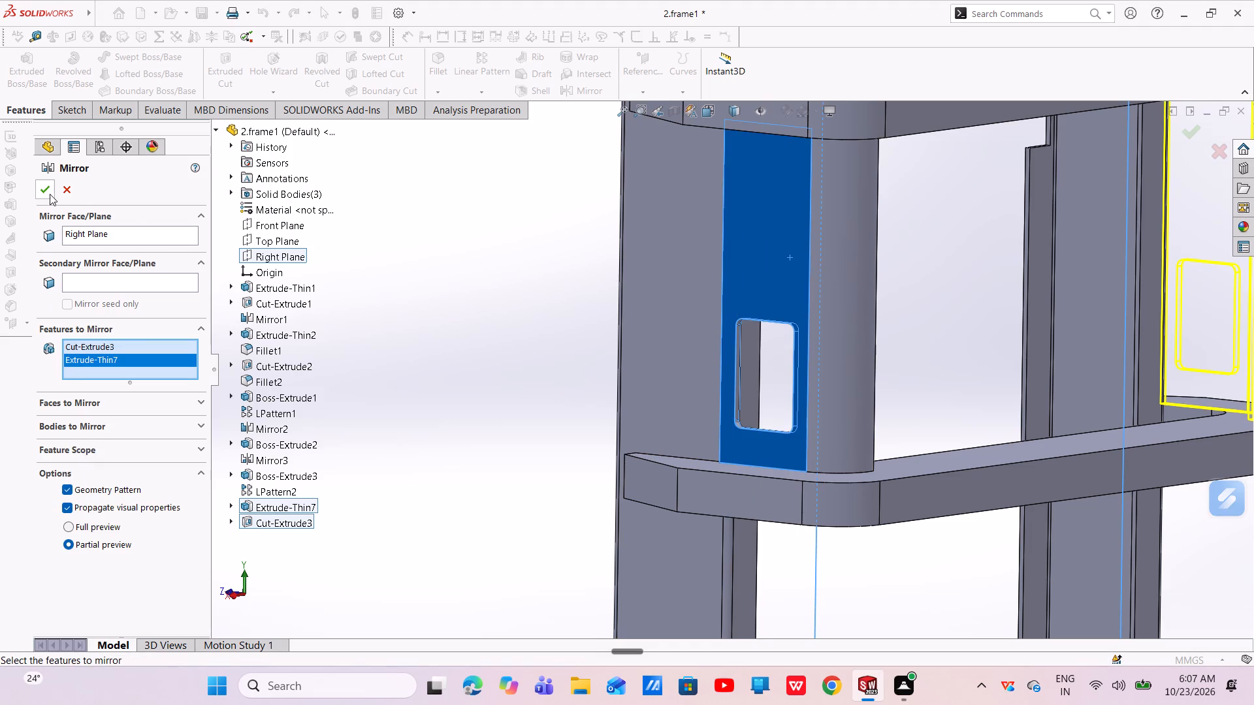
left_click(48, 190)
Turn off Geometry Pattern and clear the cut and bracket from the features to mirror.
scroll(562, 334, "up", 1)
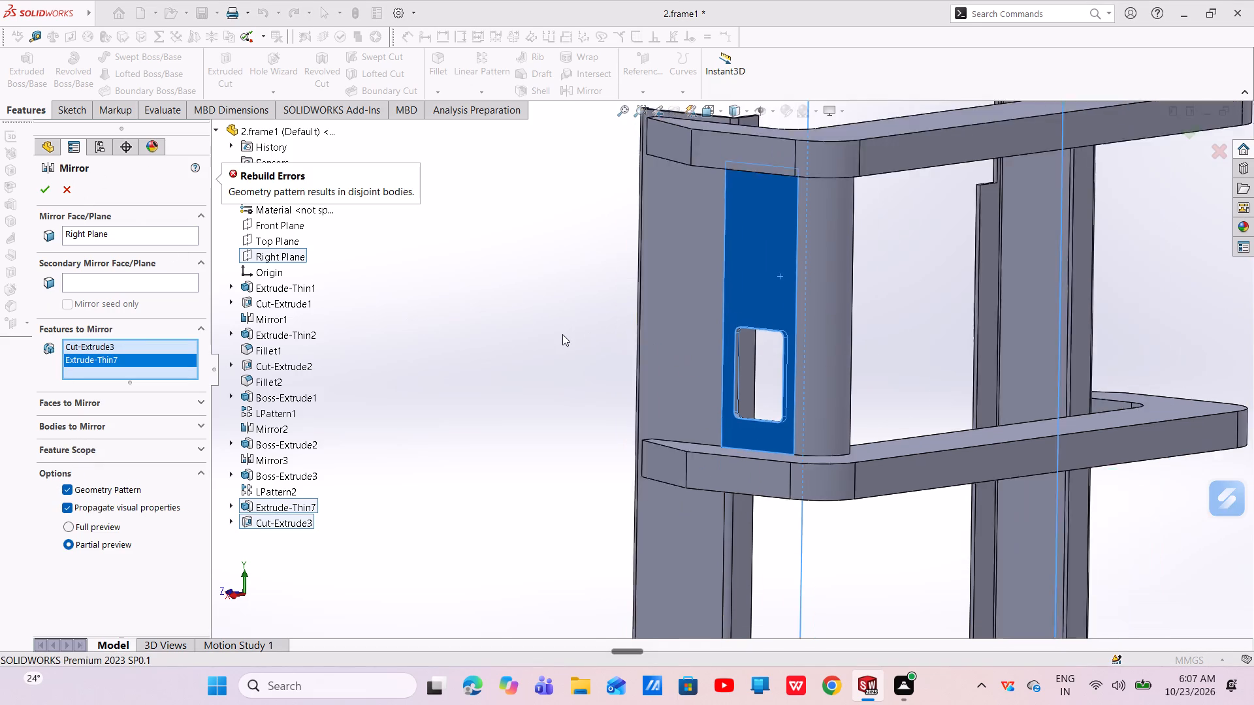
scroll(562, 334, "up", 1)
middle_click_drag(790, 344, 712, 318)
scroll(868, 311, "down", 4)
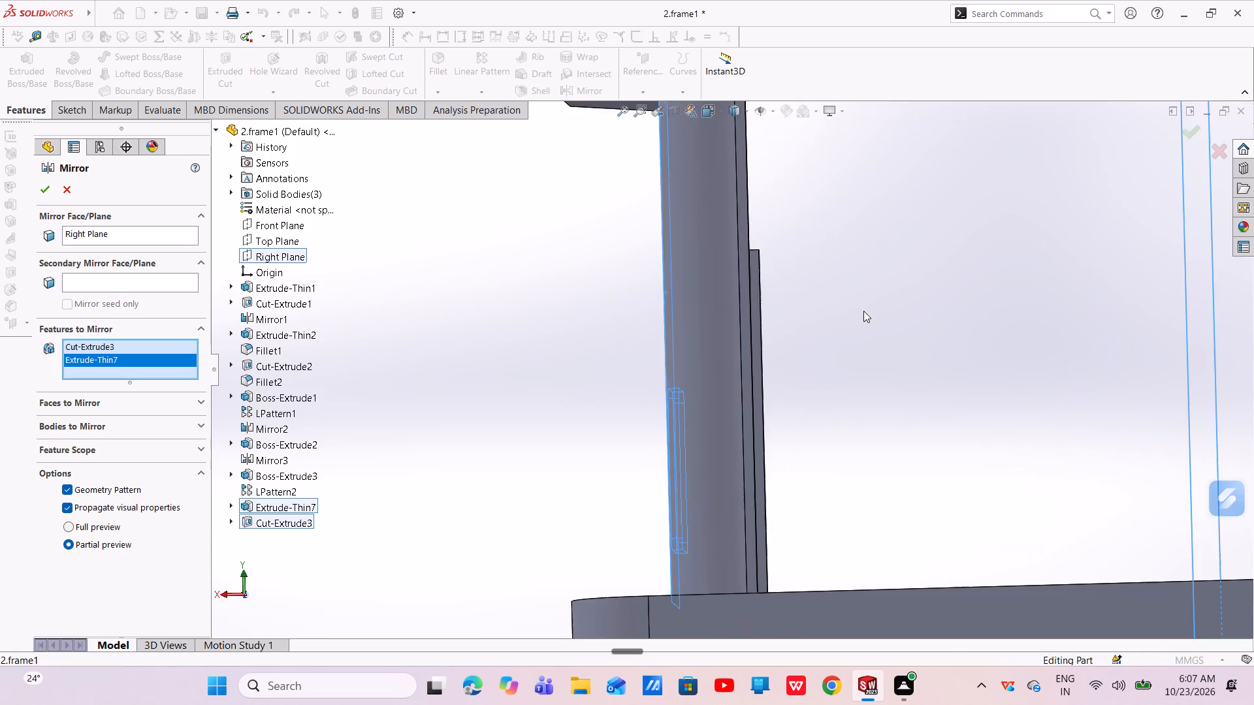
middle_click_drag(854, 310, 814, 302)
left_click(851, 302)
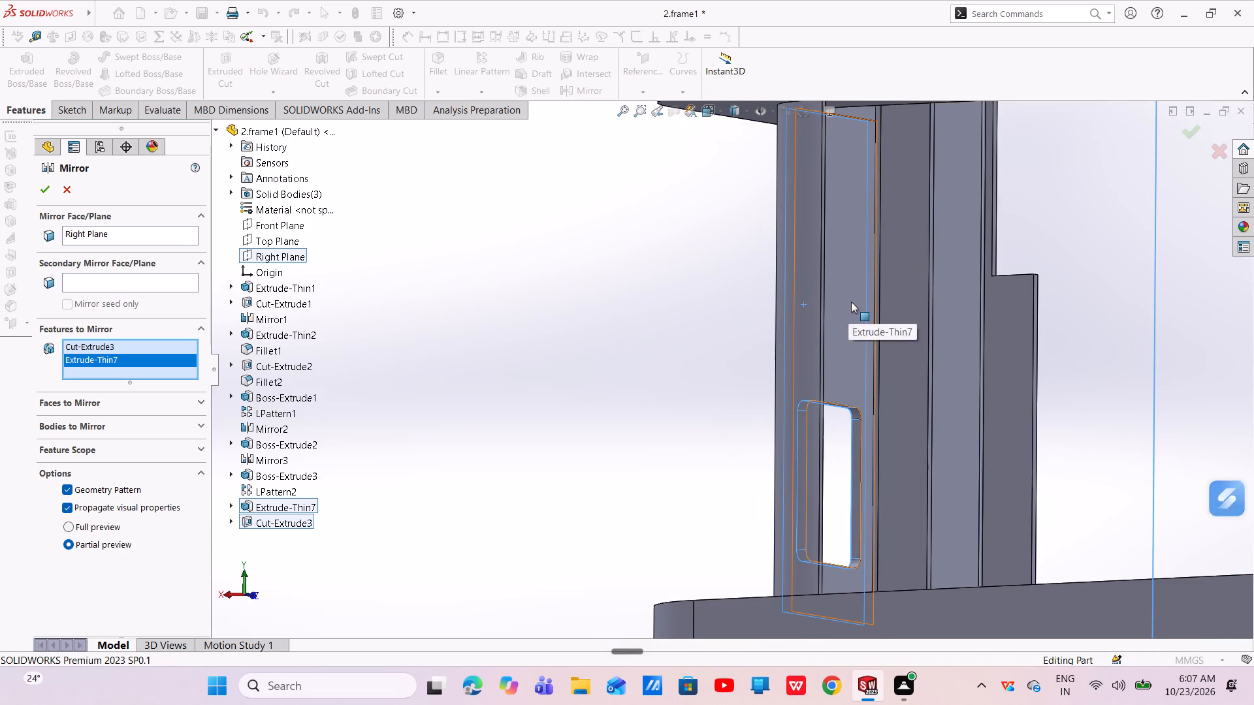
left_click(135, 379)
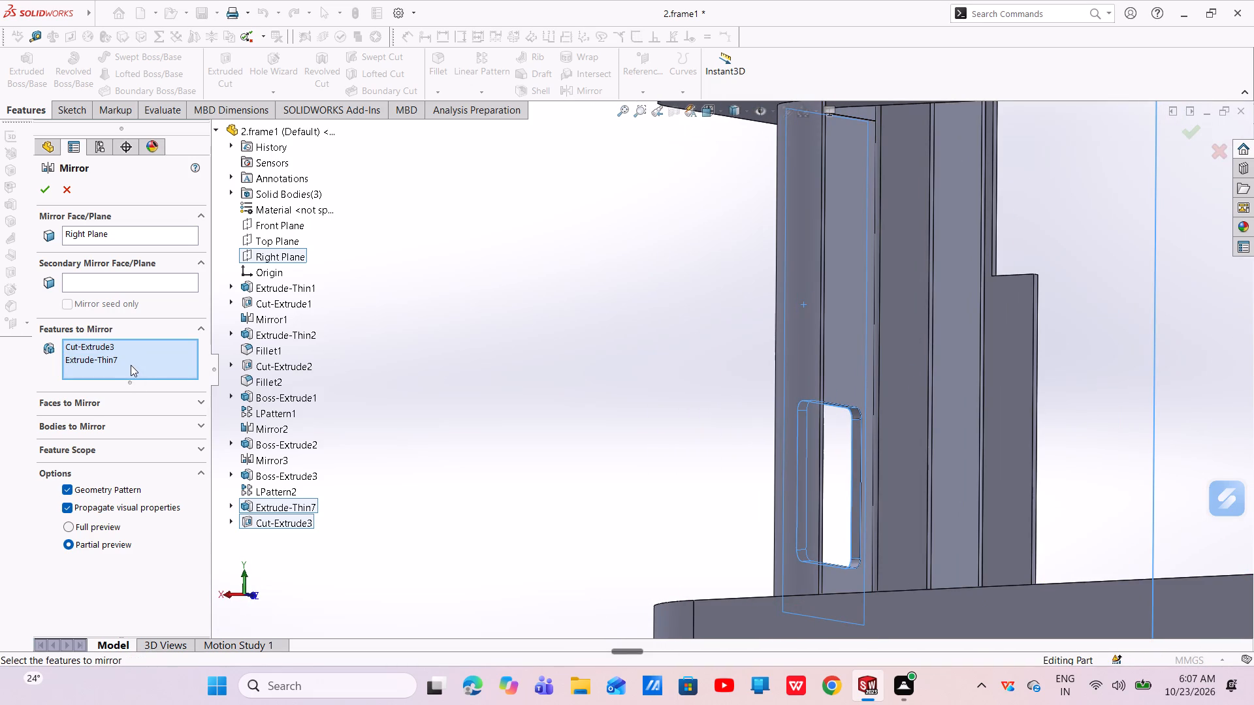
left_click(130, 363)
left_click(145, 365)
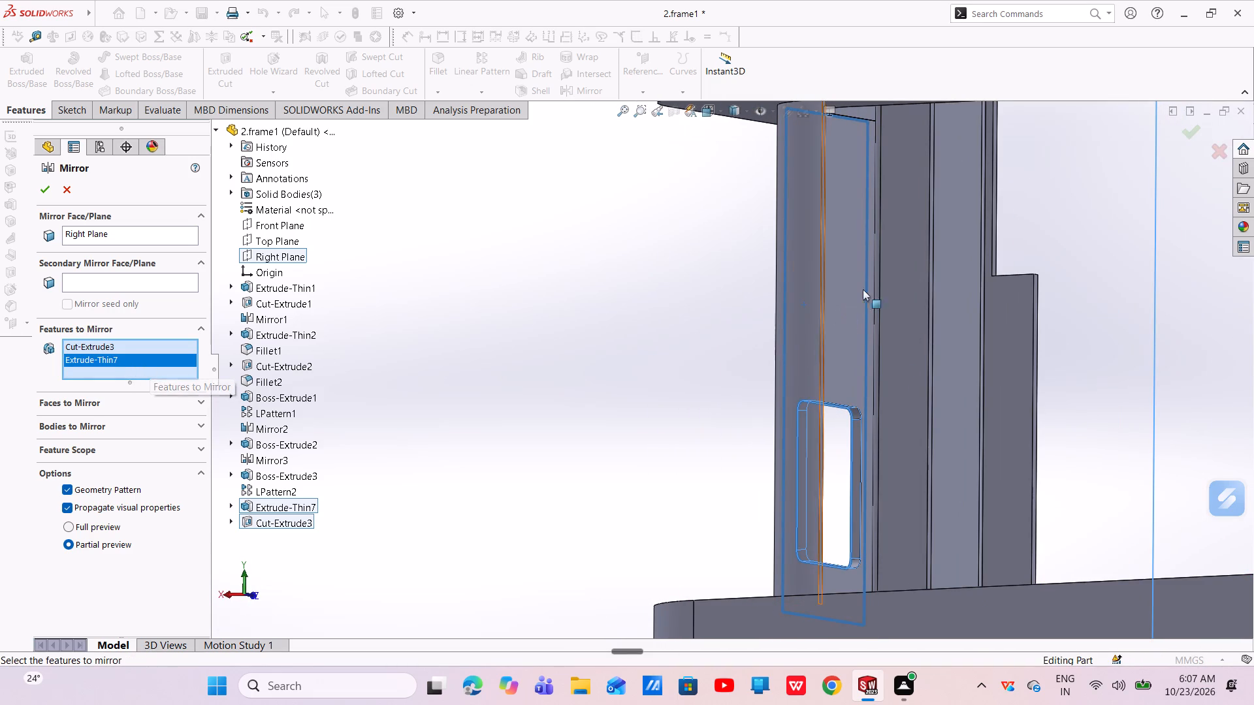
left_click(837, 282)
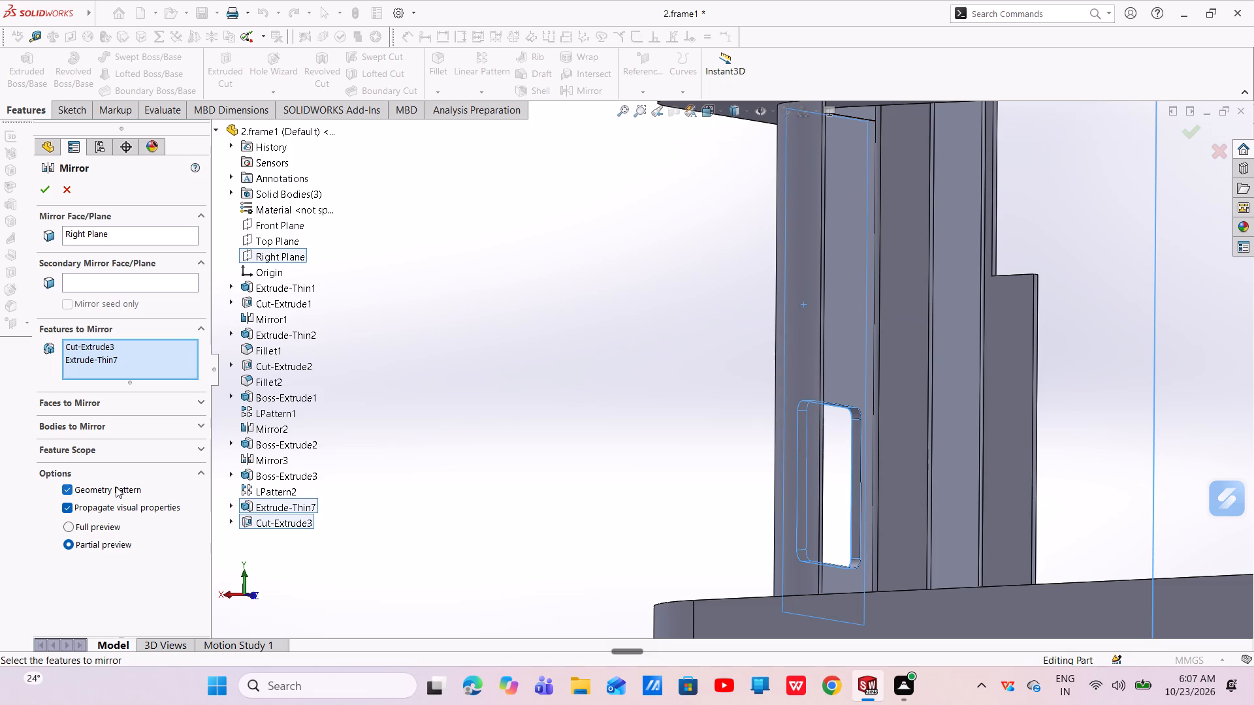
left_click(91, 484)
left_click(111, 433)
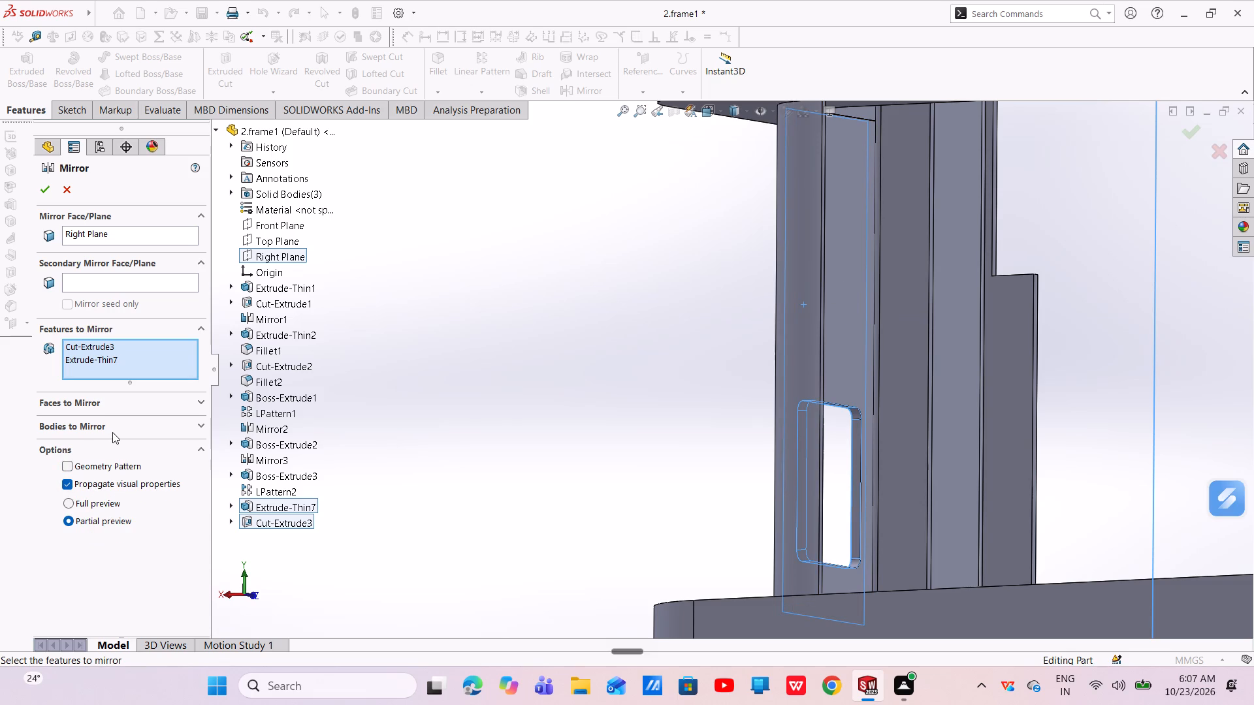
left_click(99, 348)
right_click(100, 347)
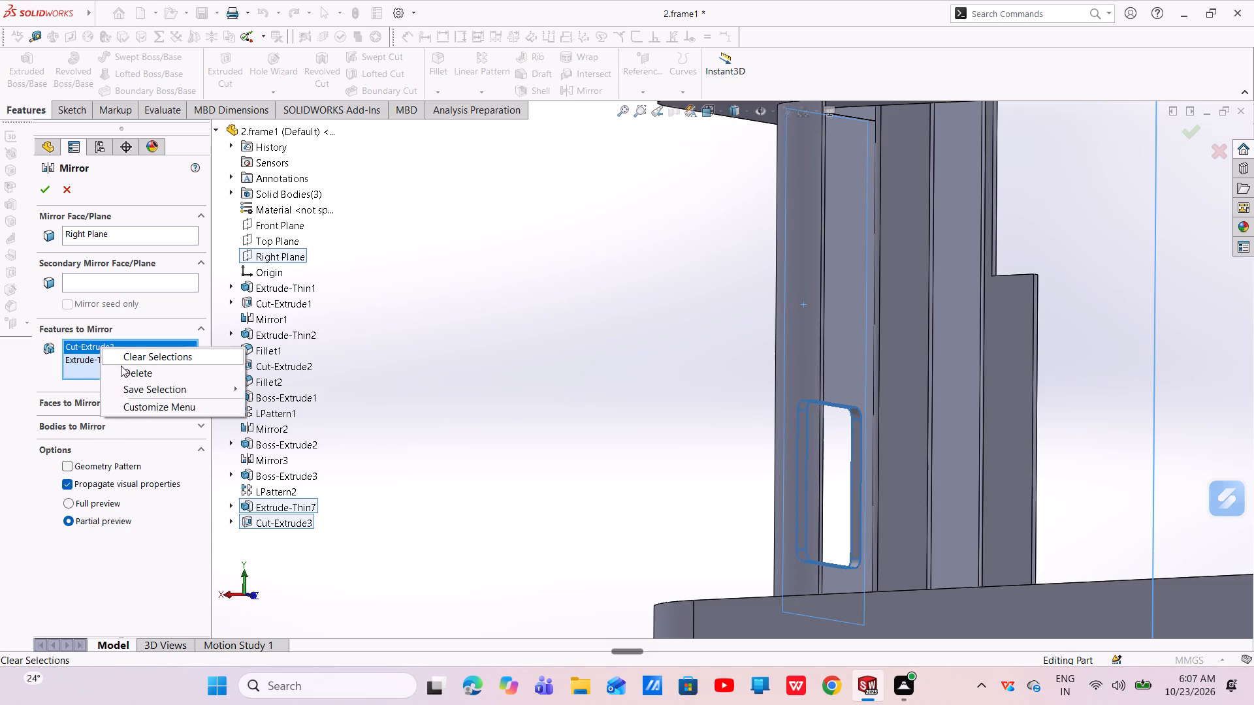
left_click(165, 358)
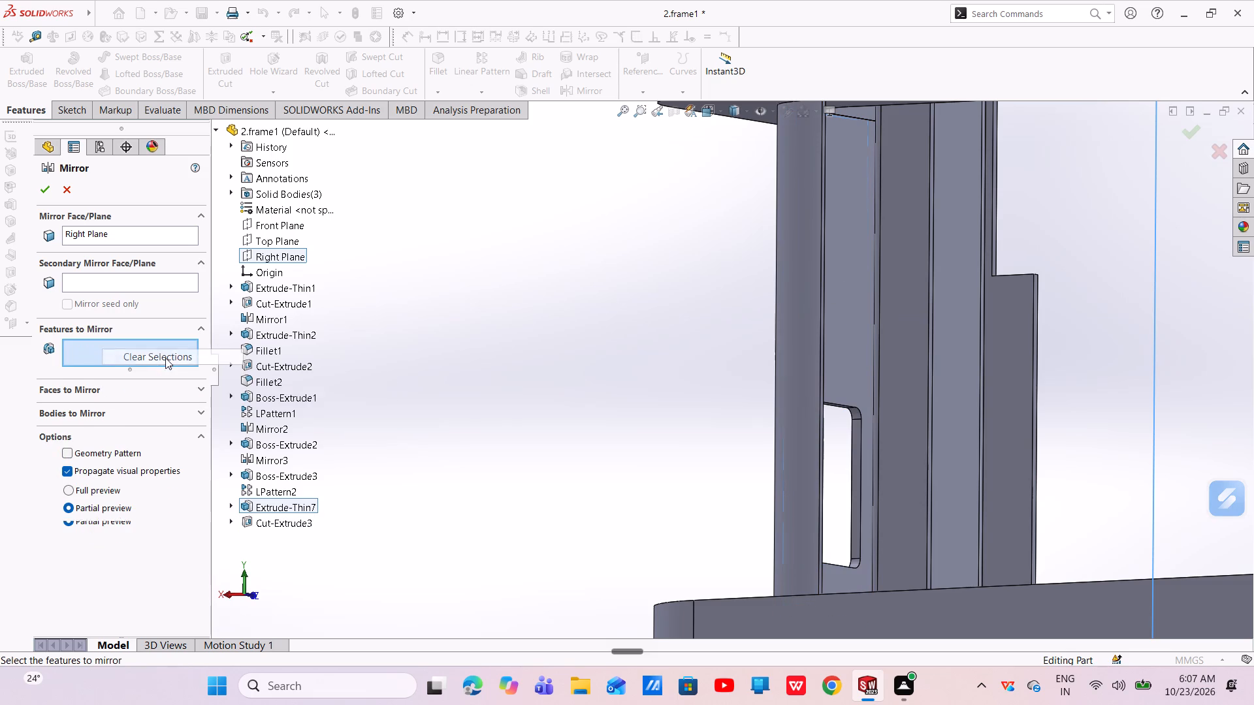
Mirror the bracket body with its cut-out about the Right Plane, choosing it as a body rather than as features.
left_click(133, 413)
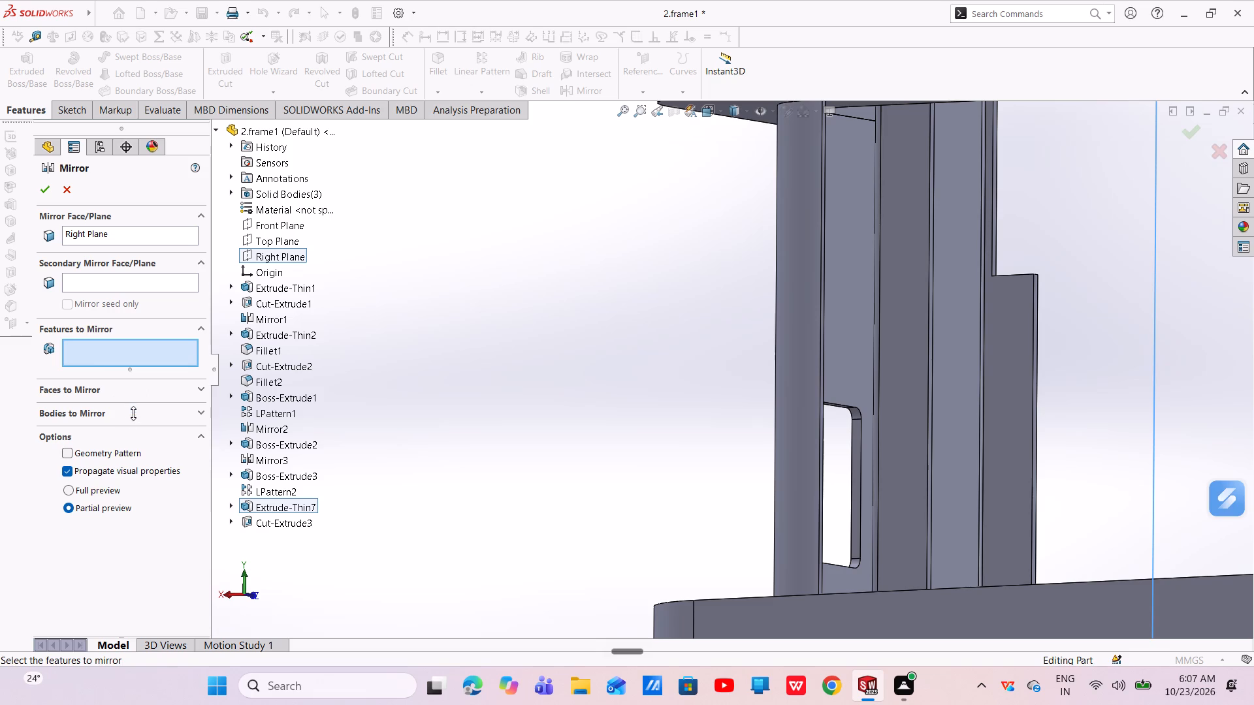
left_click(125, 399)
left_click(842, 280)
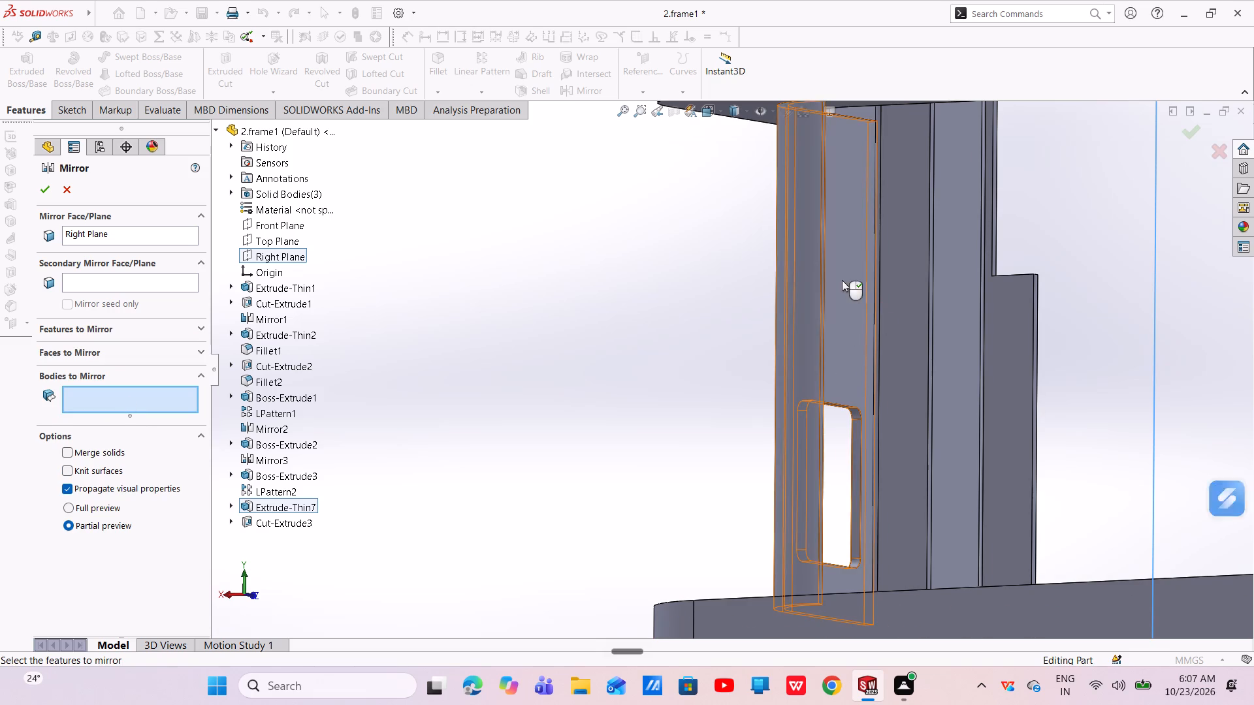
scroll(831, 388, "up", 7)
middle_click_drag(846, 433, 878, 454)
scroll(976, 395, "down", 3)
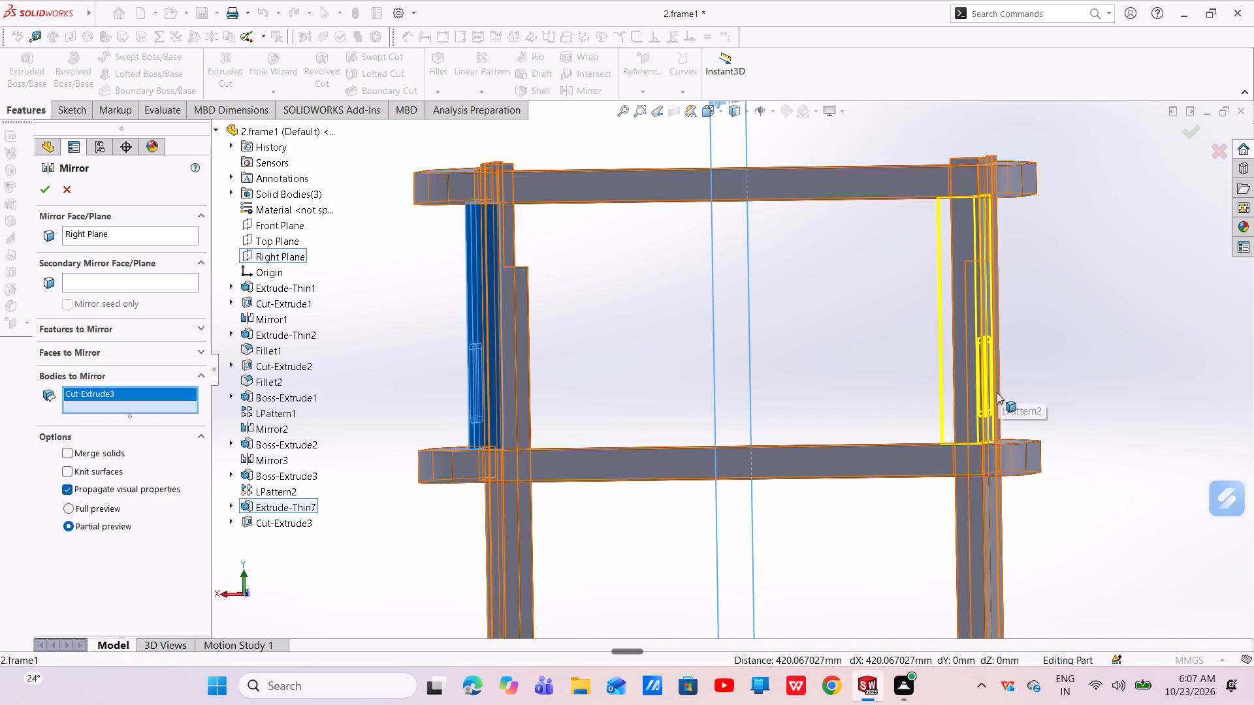
middle_click_drag(925, 421, 936, 427)
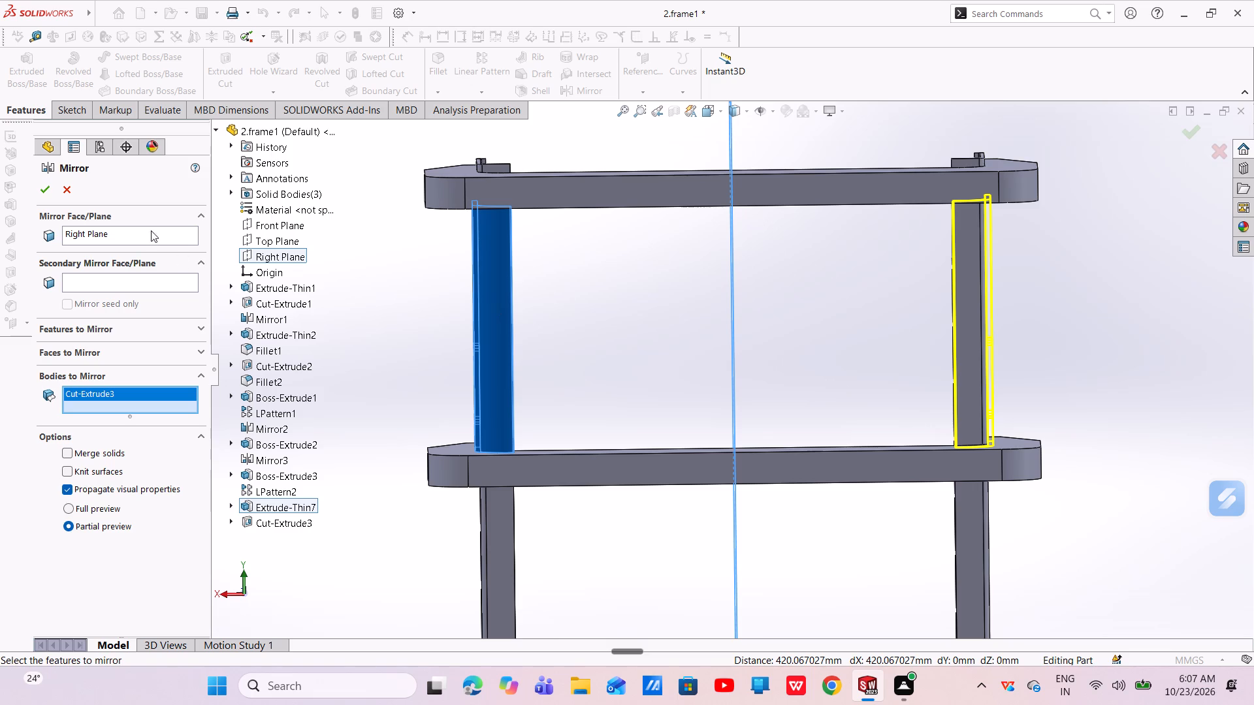
left_click(46, 189)
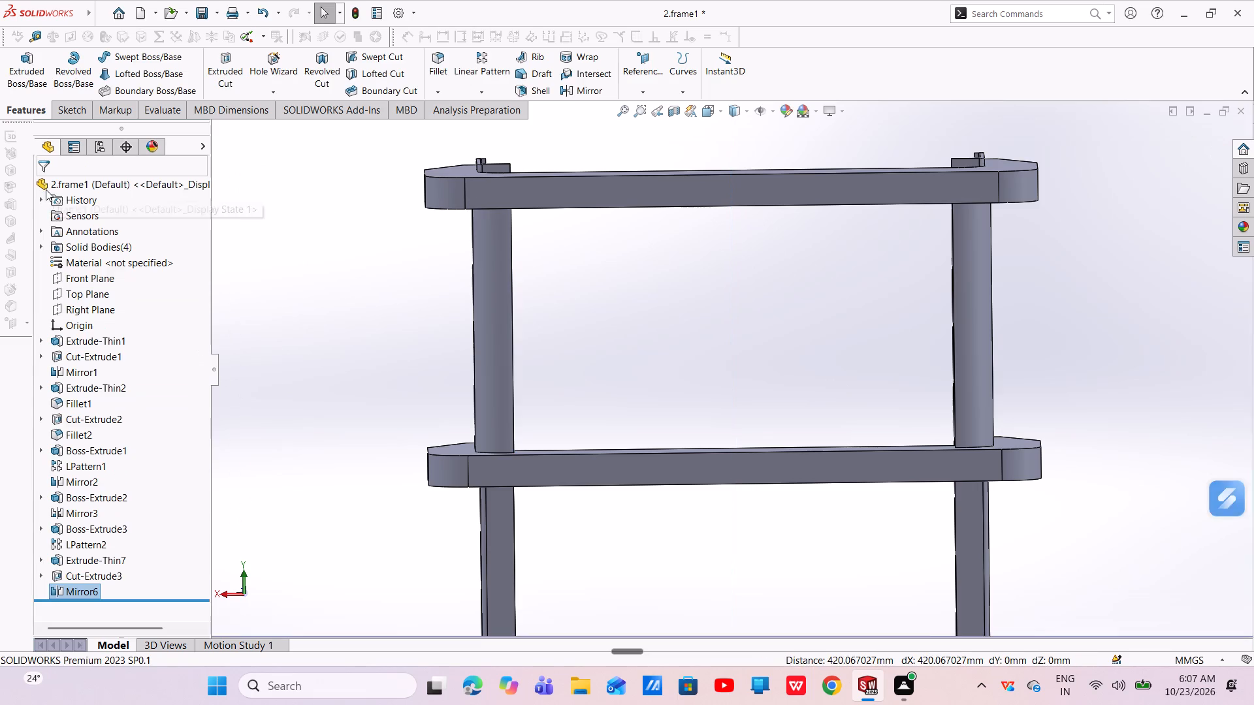
Examine both brackets and their cut-outs between the crosspieces from several angles.
scroll(734, 416, "up", 2)
middle_click_drag(760, 383, 707, 377)
scroll(707, 377, "down", 1)
scroll(902, 385, "down", 3)
scroll(898, 386, "up", 3)
middle_click_drag(892, 386, 954, 389)
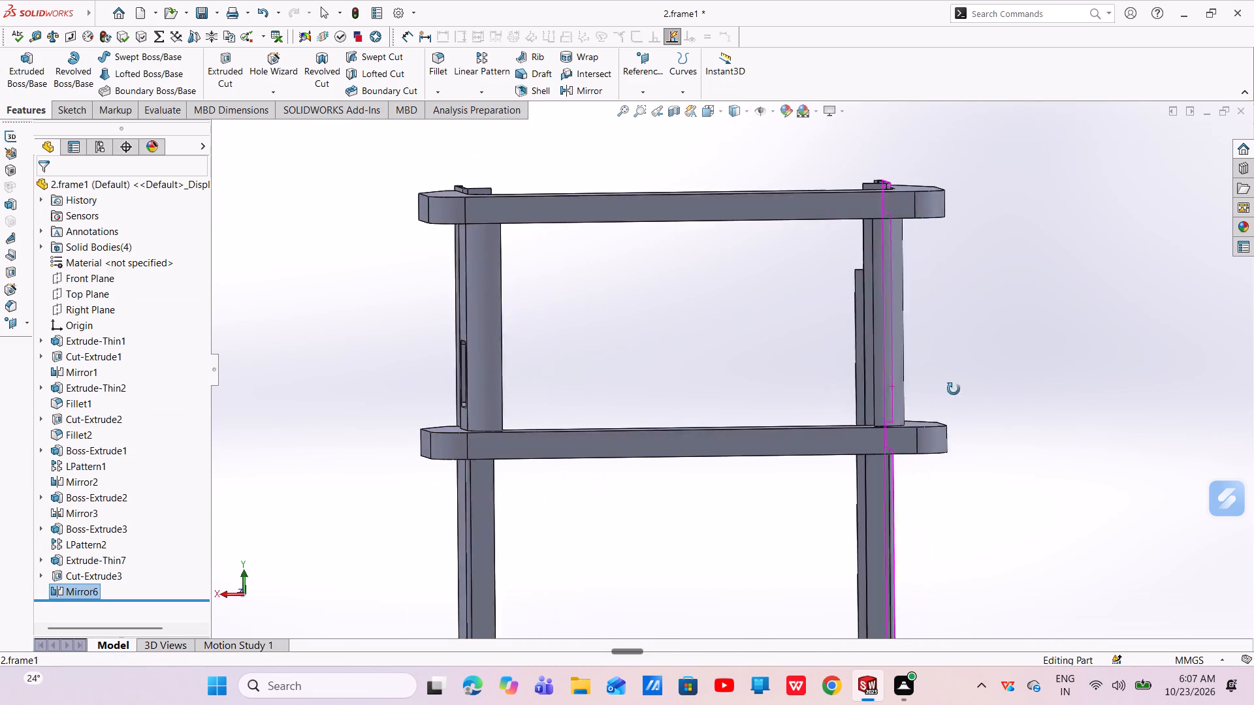
middle_click_drag(954, 389, 1013, 410)
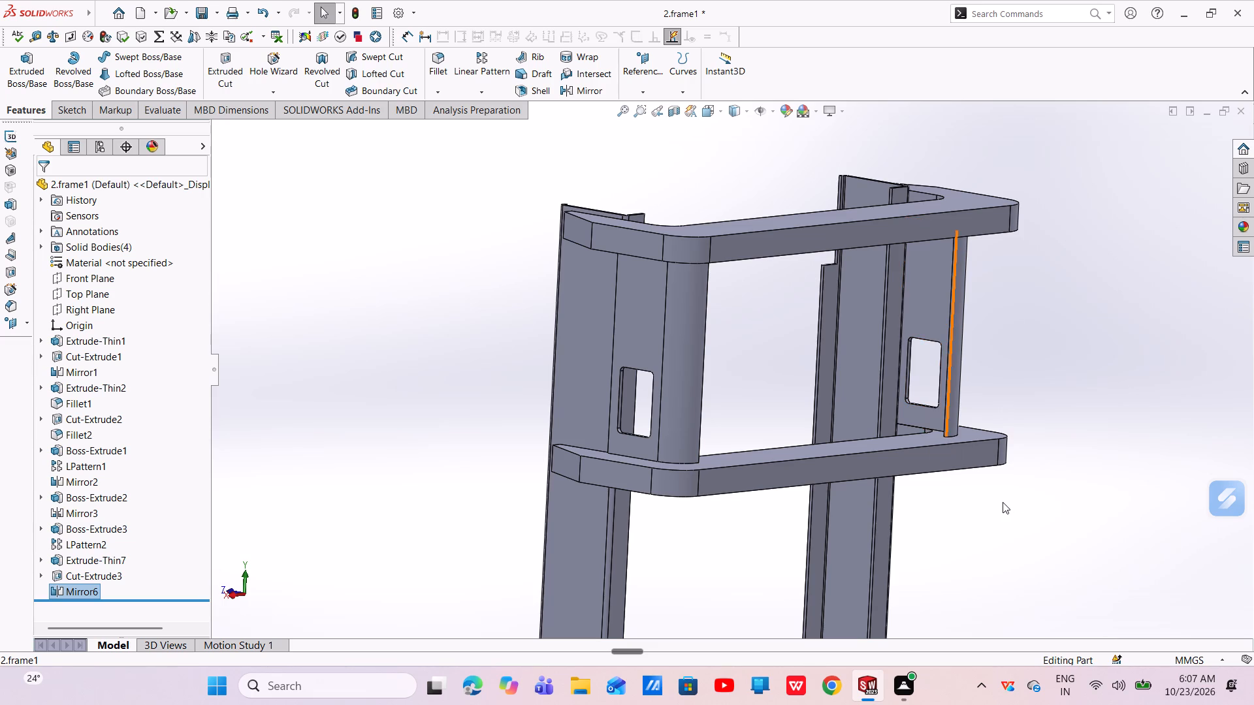
Sketch a centre rectangle about 129 by 301 mm on the mirrored channel's outer flat face, above the lug plate.
scroll(1003, 502, "up", 6)
scroll(959, 551, "up", 4)
middle_click_drag(955, 551, 749, 553)
scroll(953, 552, "up", 1)
scroll(765, 457, "down", 5)
left_click(703, 424)
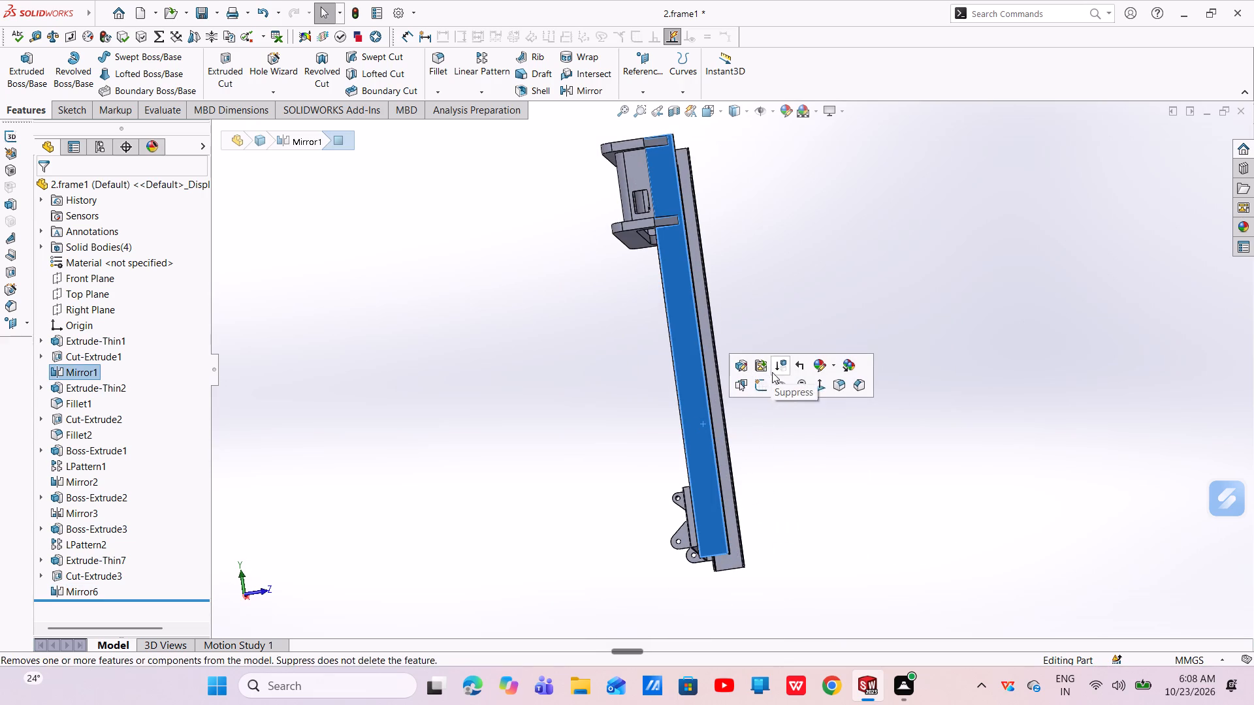
left_click(764, 383)
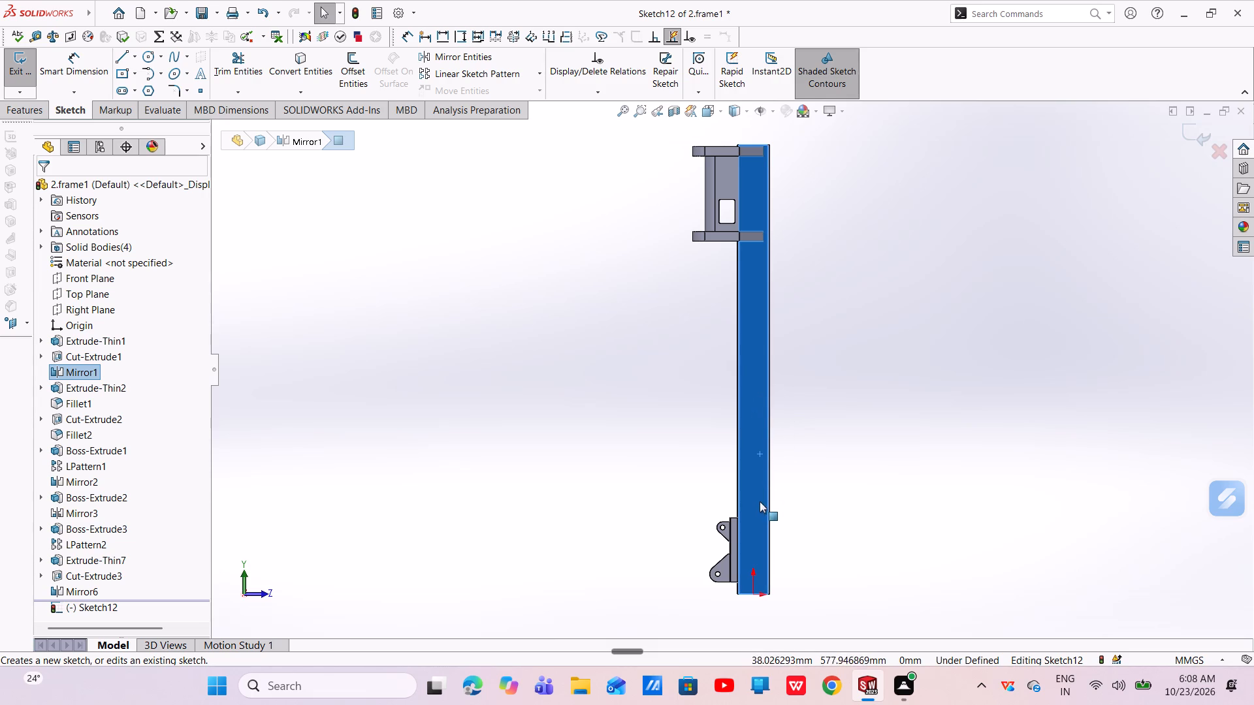
left_click(123, 76)
scroll(763, 509, "down", 6)
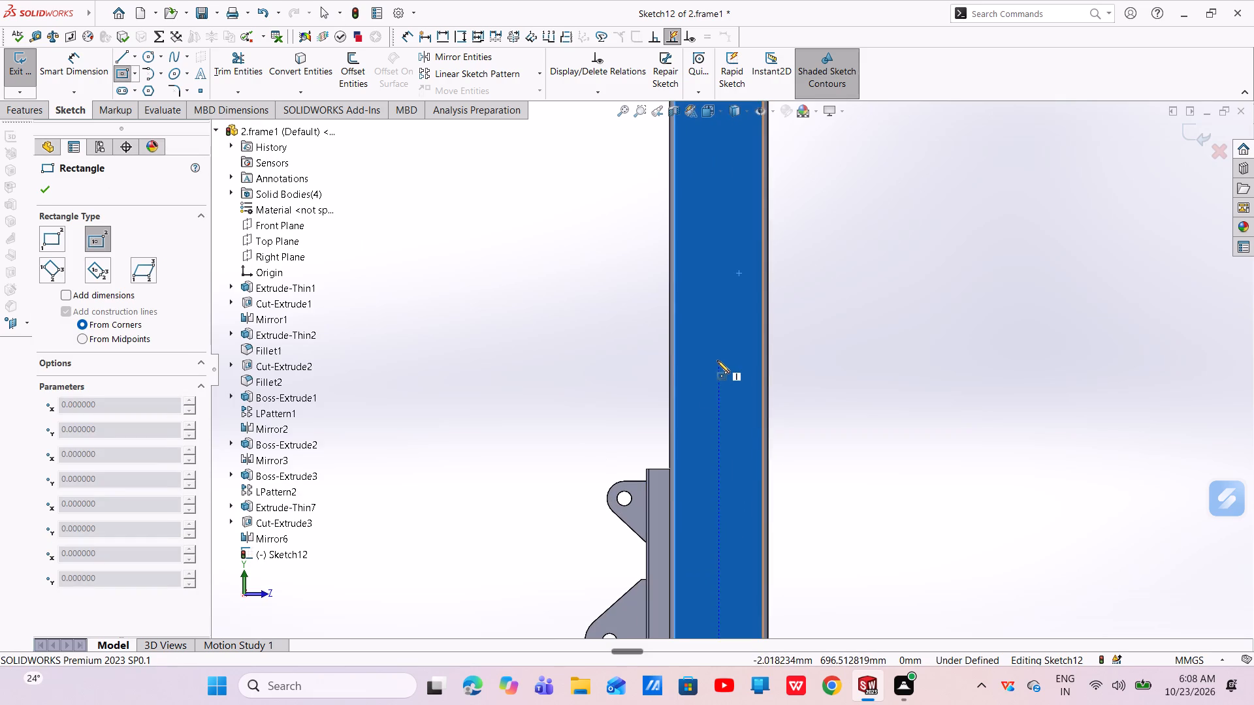
left_click(717, 360)
left_click(750, 434)
right_click(748, 435)
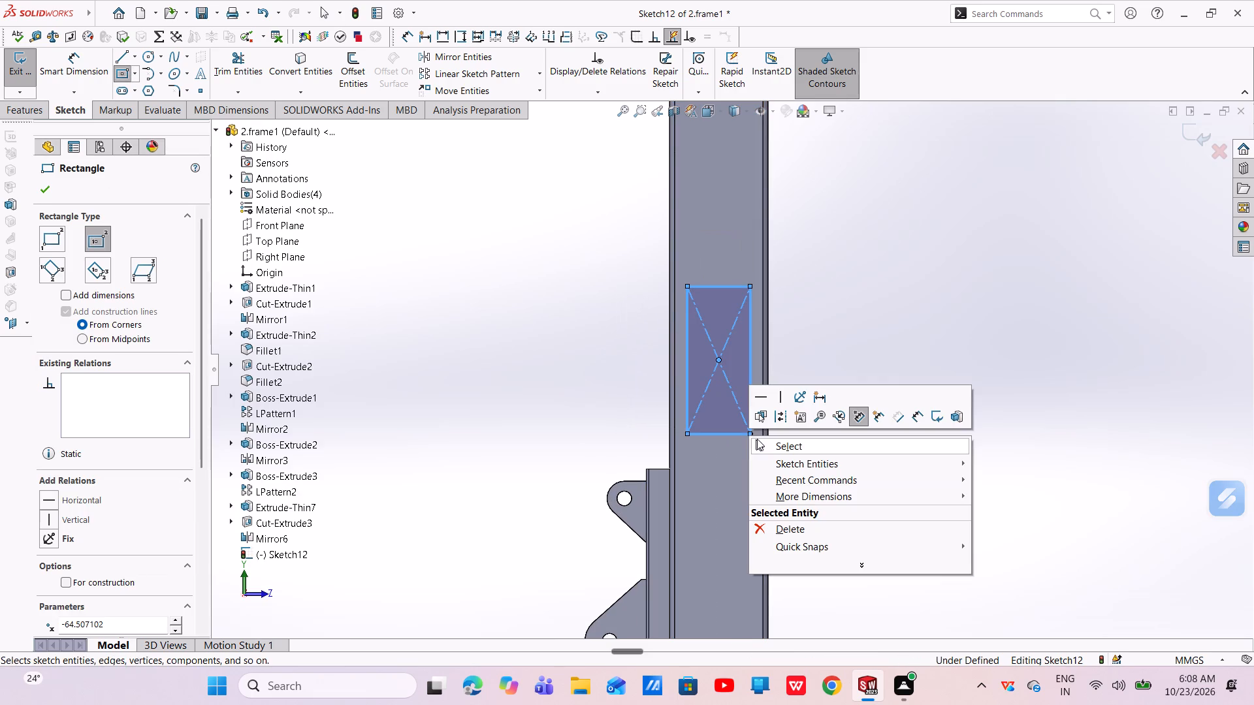
left_click(771, 443)
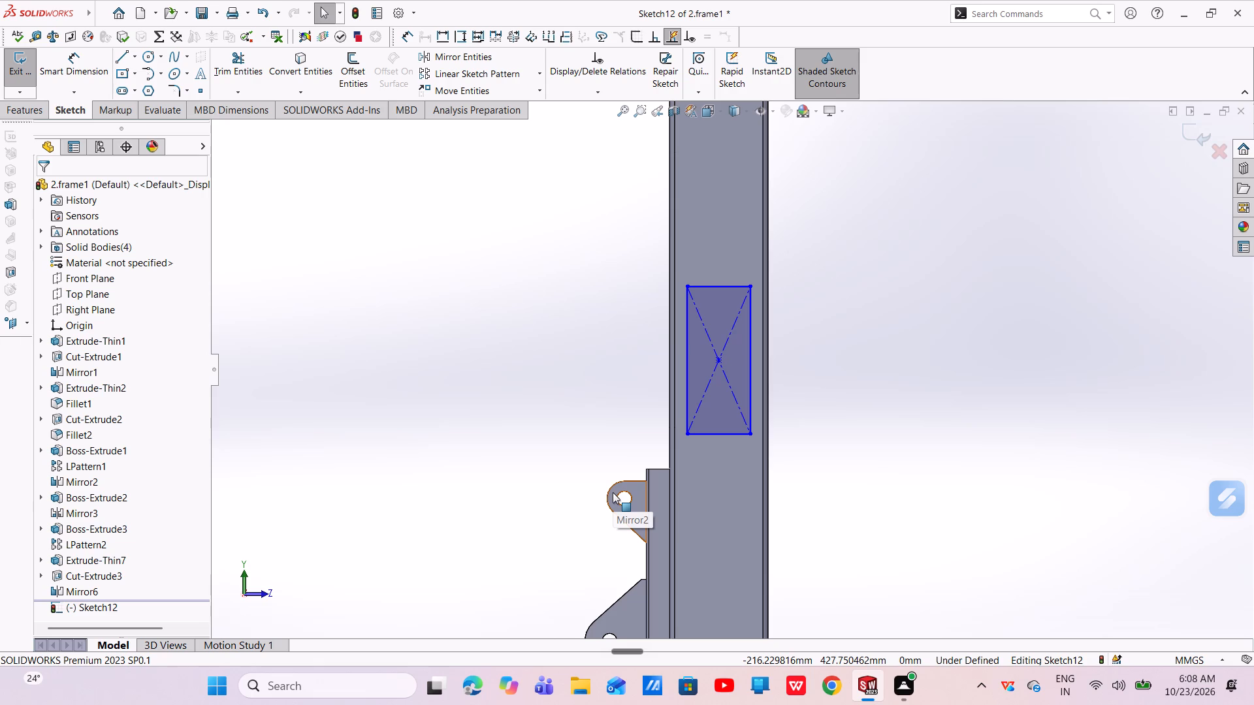
Dimension the rectangle to 100 mm wide and 250 mm high.
left_click(59, 67)
left_click(714, 283)
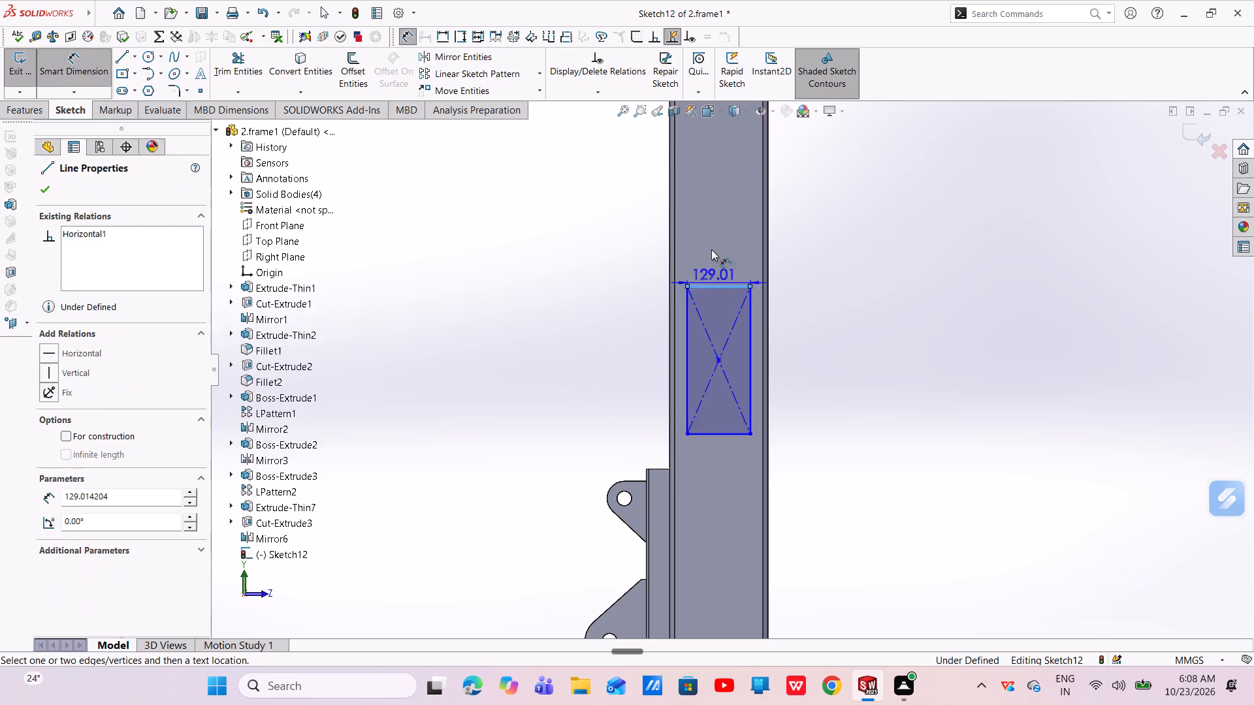
left_click(711, 240)
key("BackSpace")
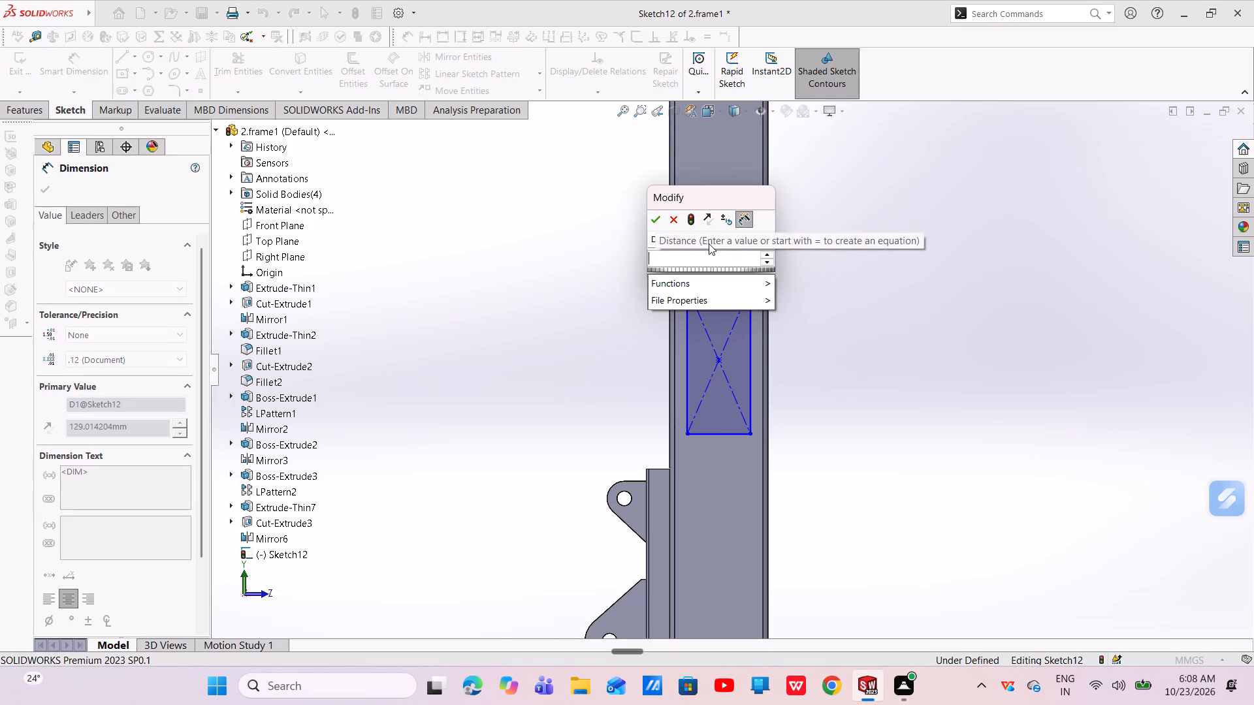
type("10")
key("0")
key("Return")
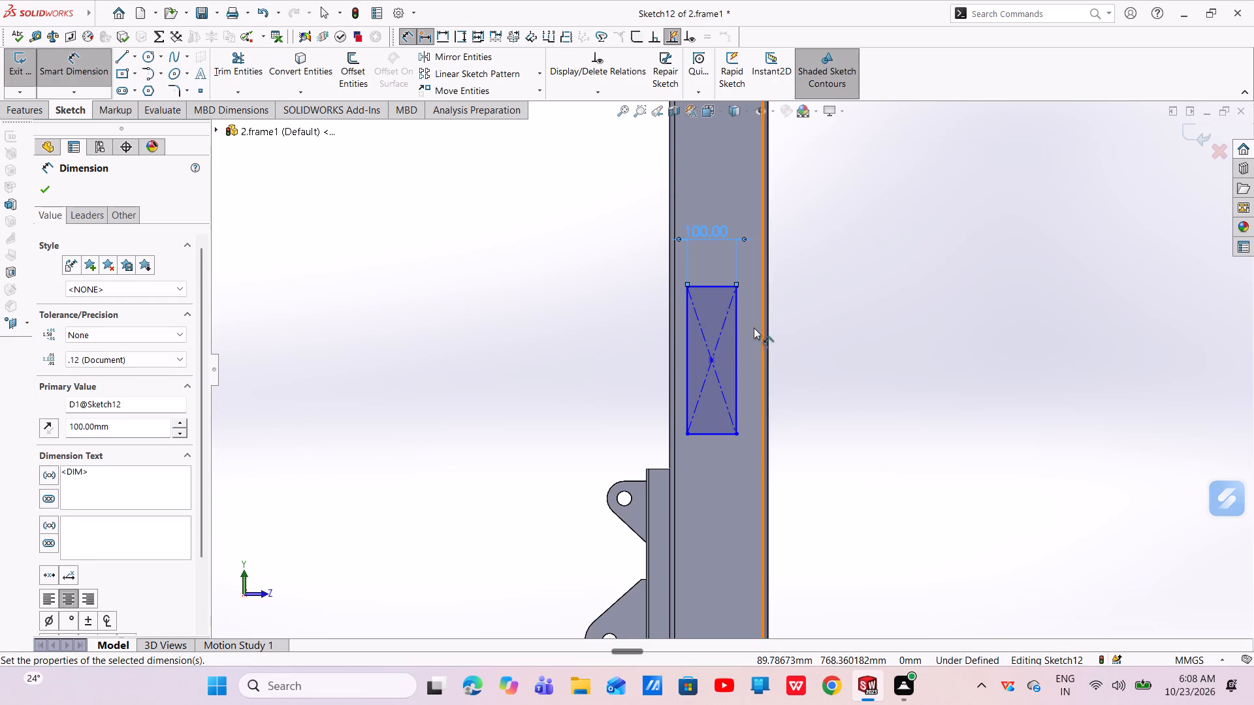
left_click(686, 348)
left_click(585, 339)
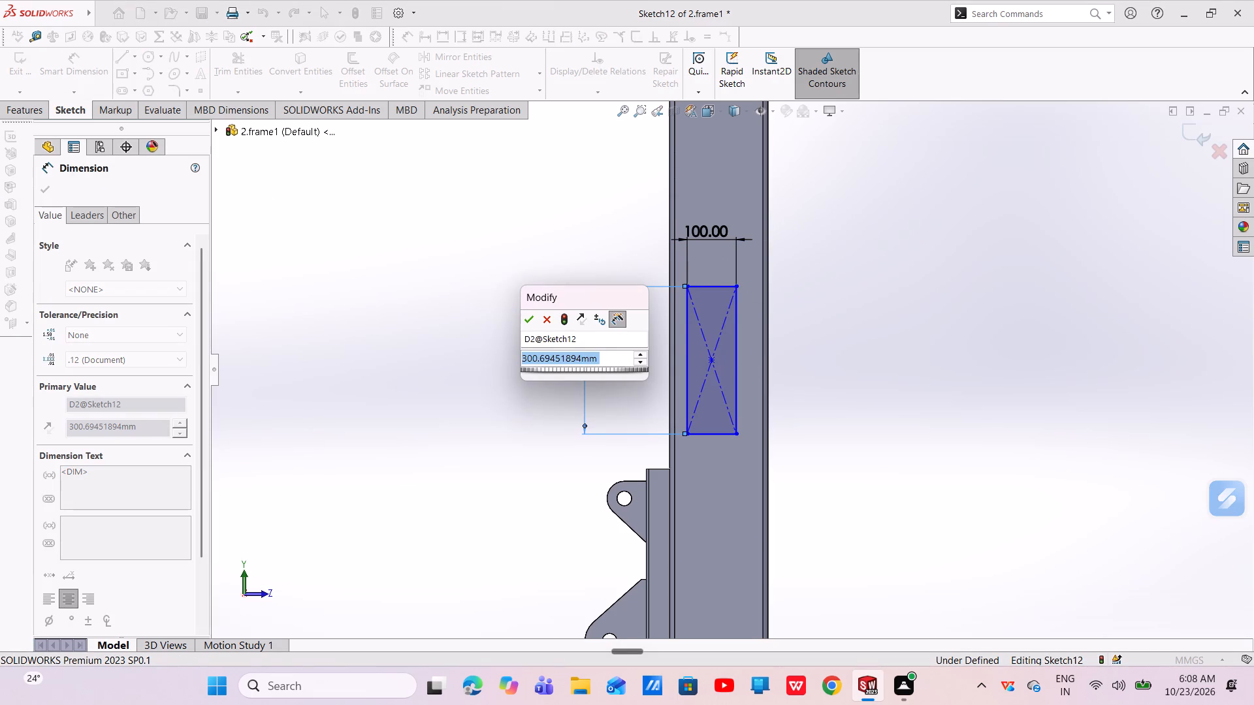
key("BackSpace")
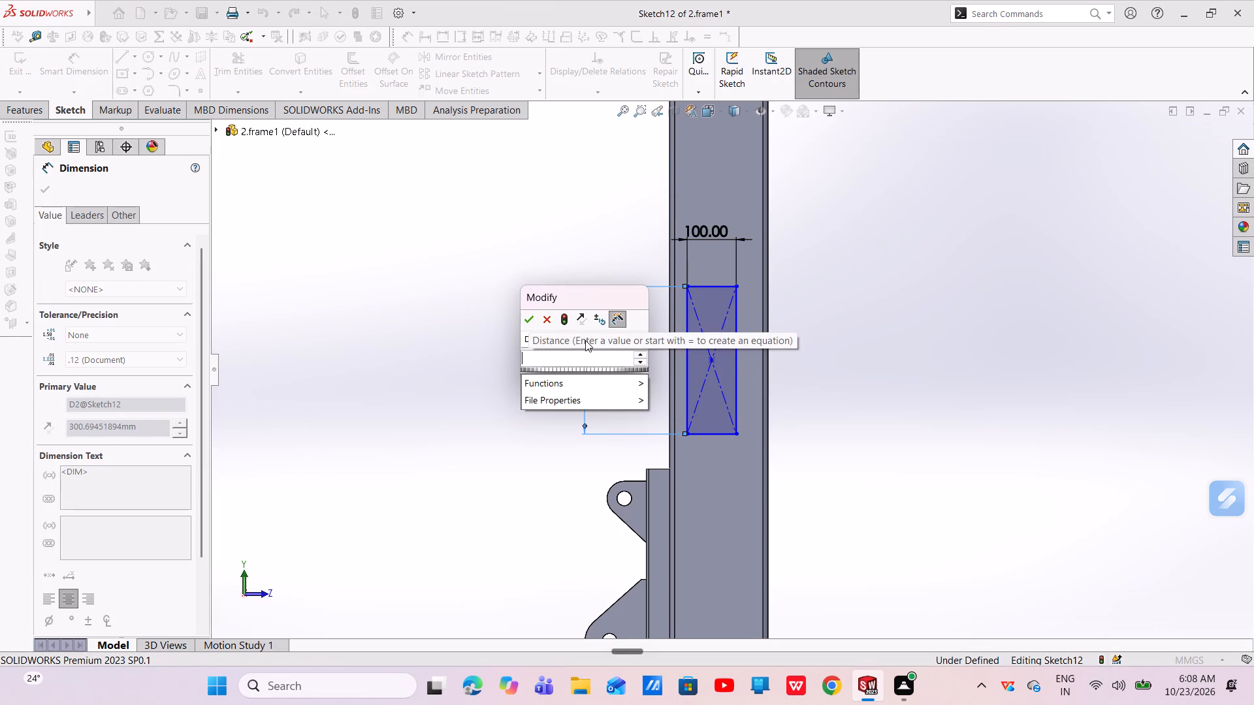
type("250")
key("Return")
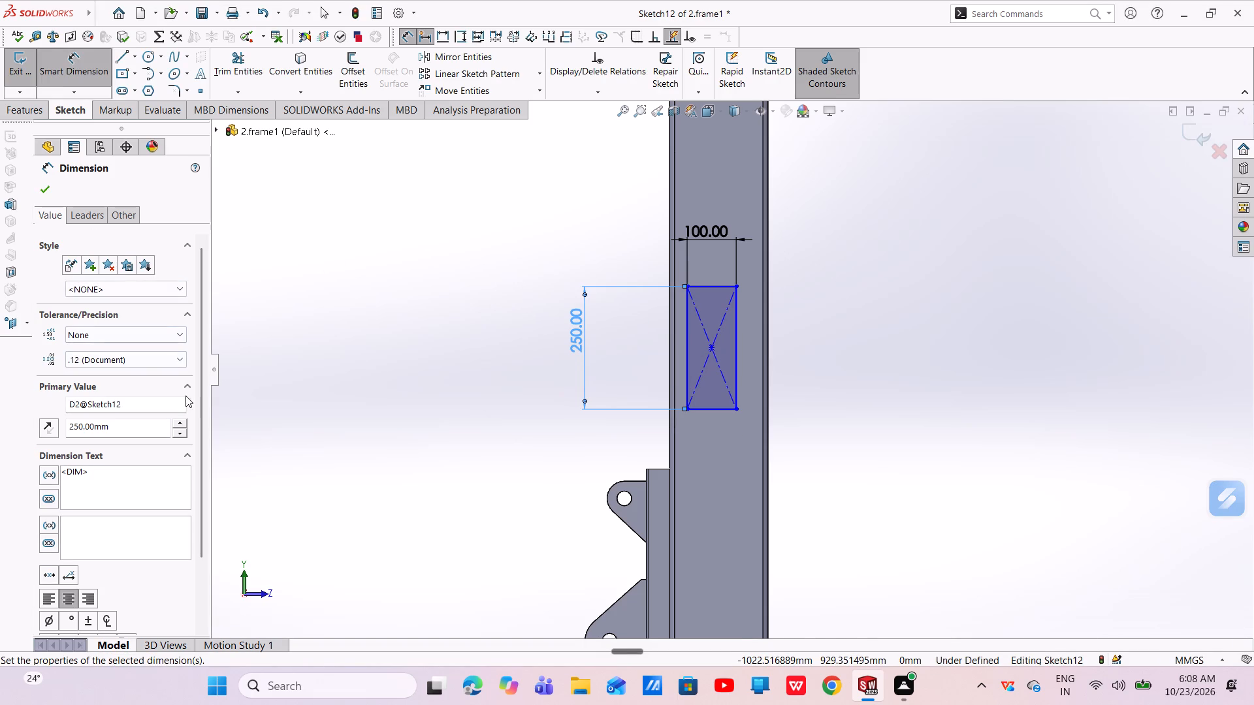
Place the rectangle's top edge 1220 mm above the channel's bottom edge.
left_click(708, 286)
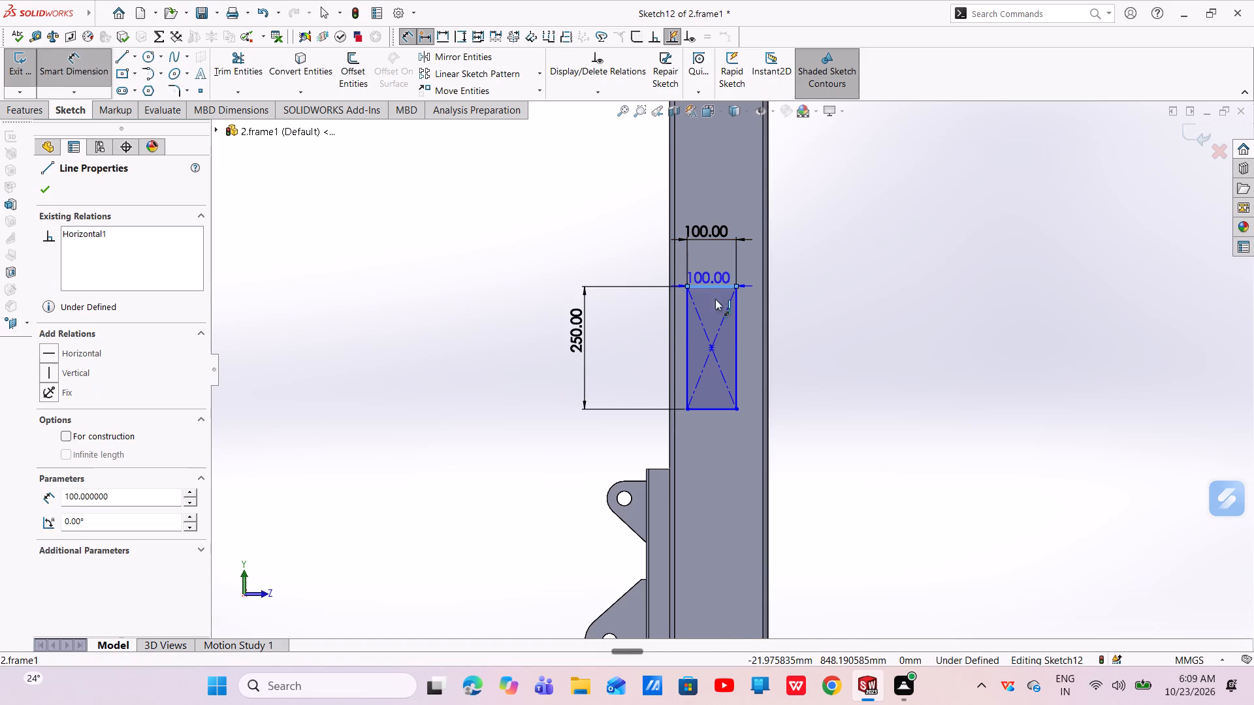
scroll(726, 465, "up", 4)
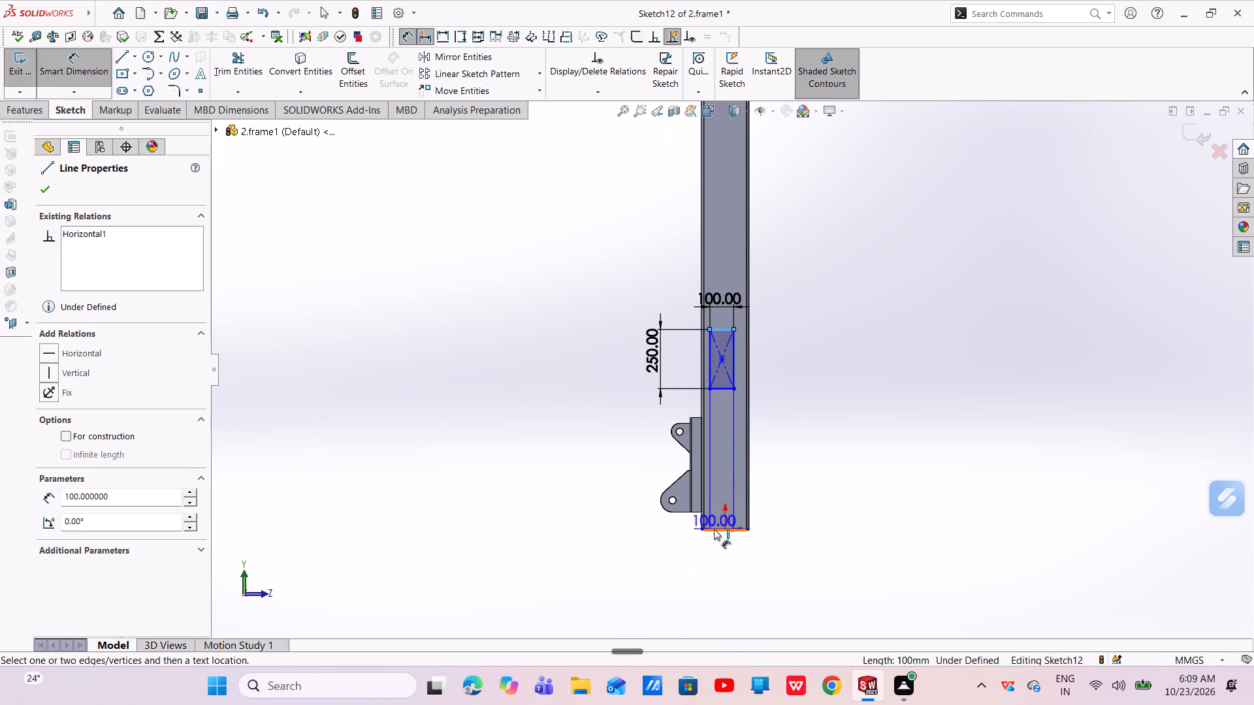
left_click(714, 529)
left_click(801, 450)
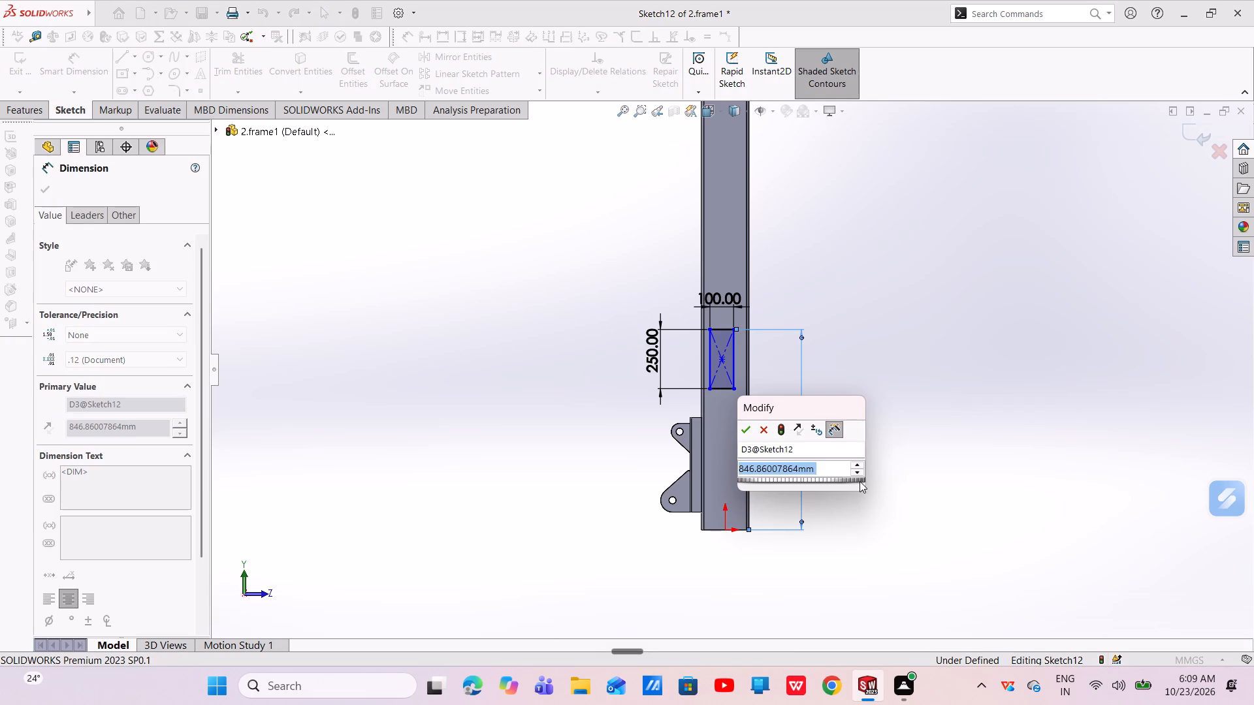
key("BackSpace")
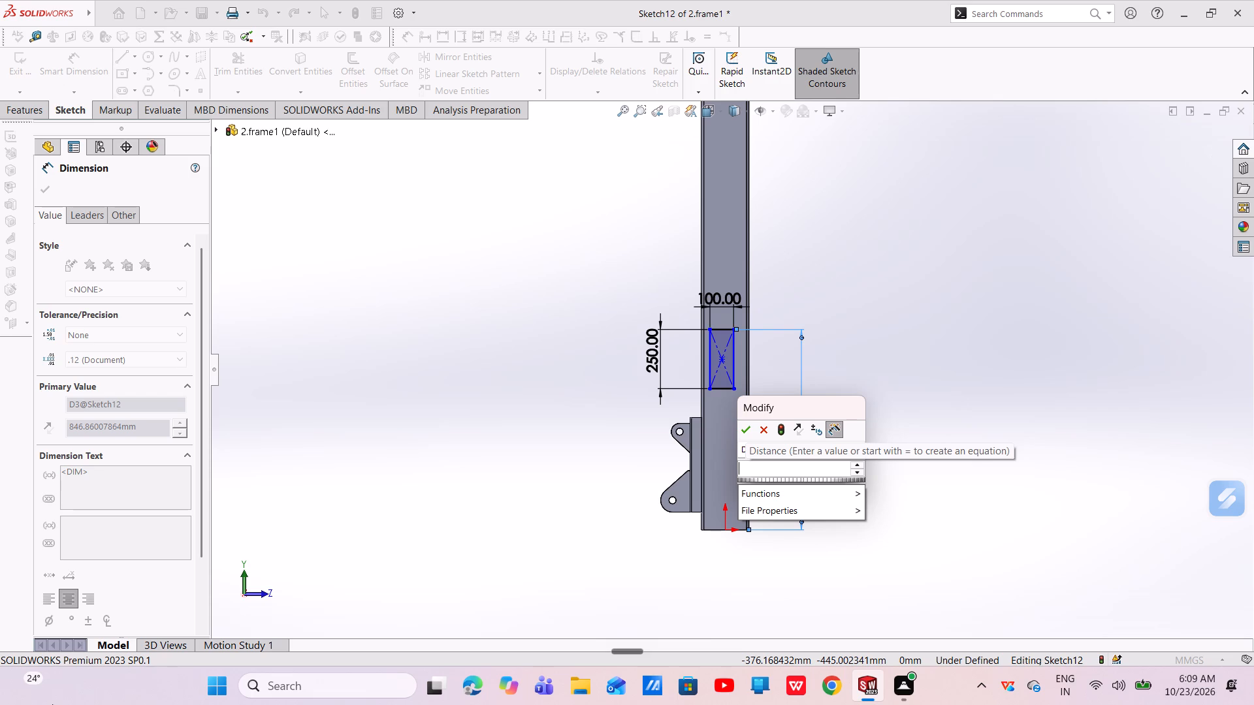
type("1220")
key("Return")
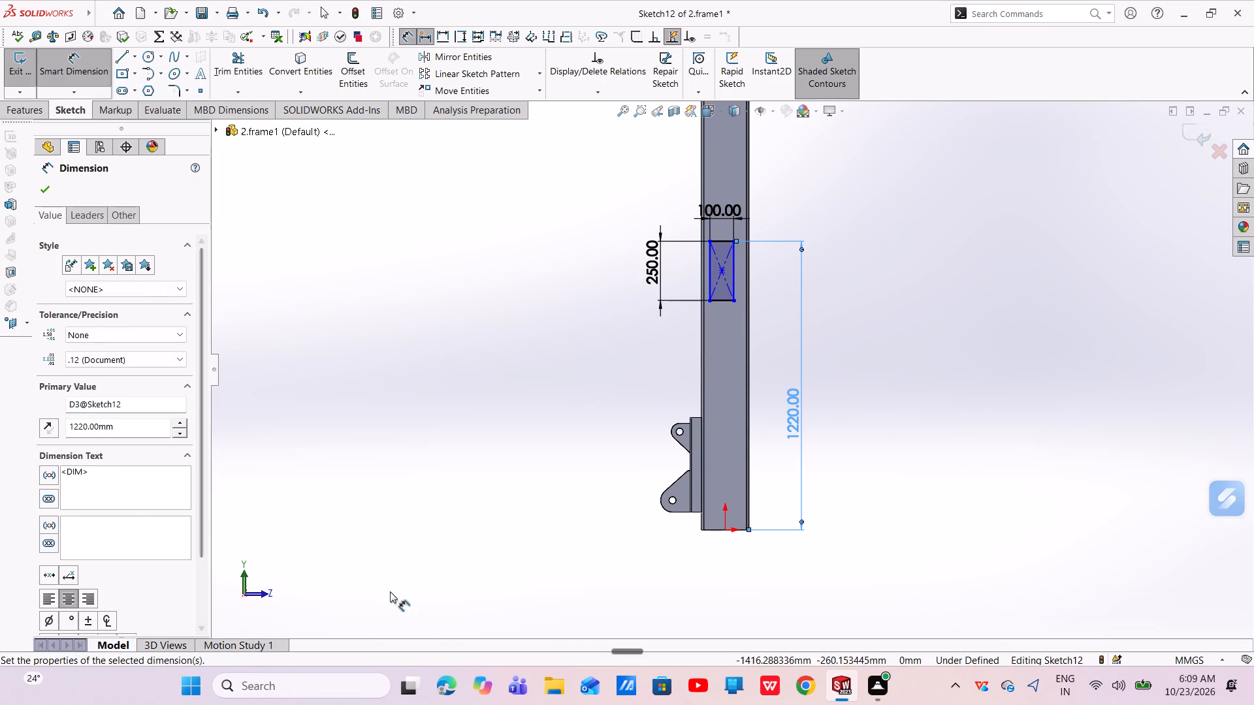
left_click(40, 192)
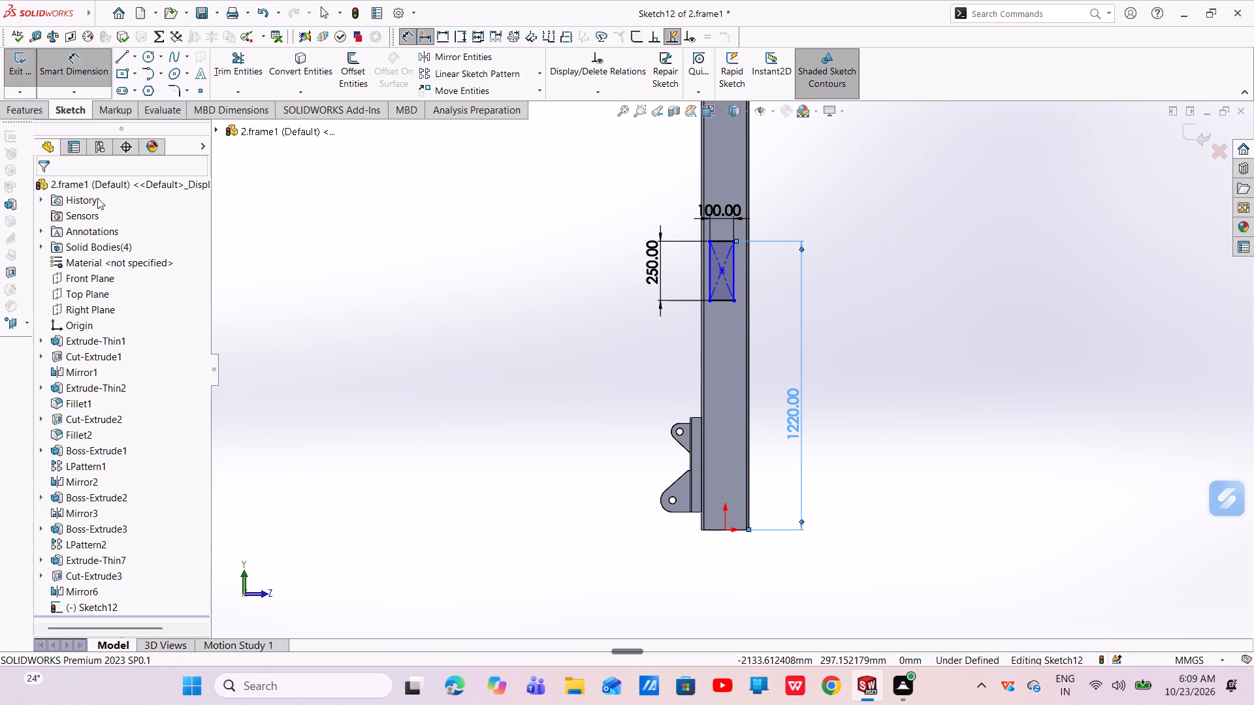
Shift the rectangle by its centre point slightly across the channel, to about 6.8 mm sideways from the origin.
scroll(701, 254, "down", 5)
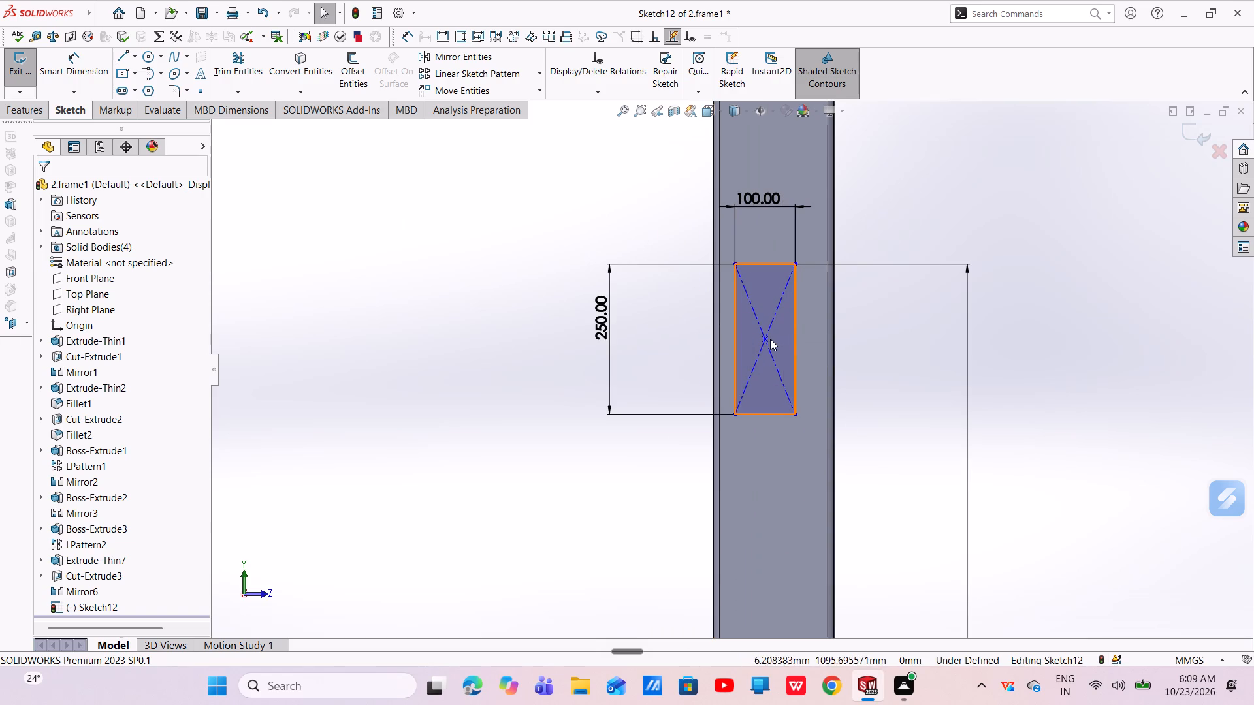
left_click_drag(767, 339, 778, 334)
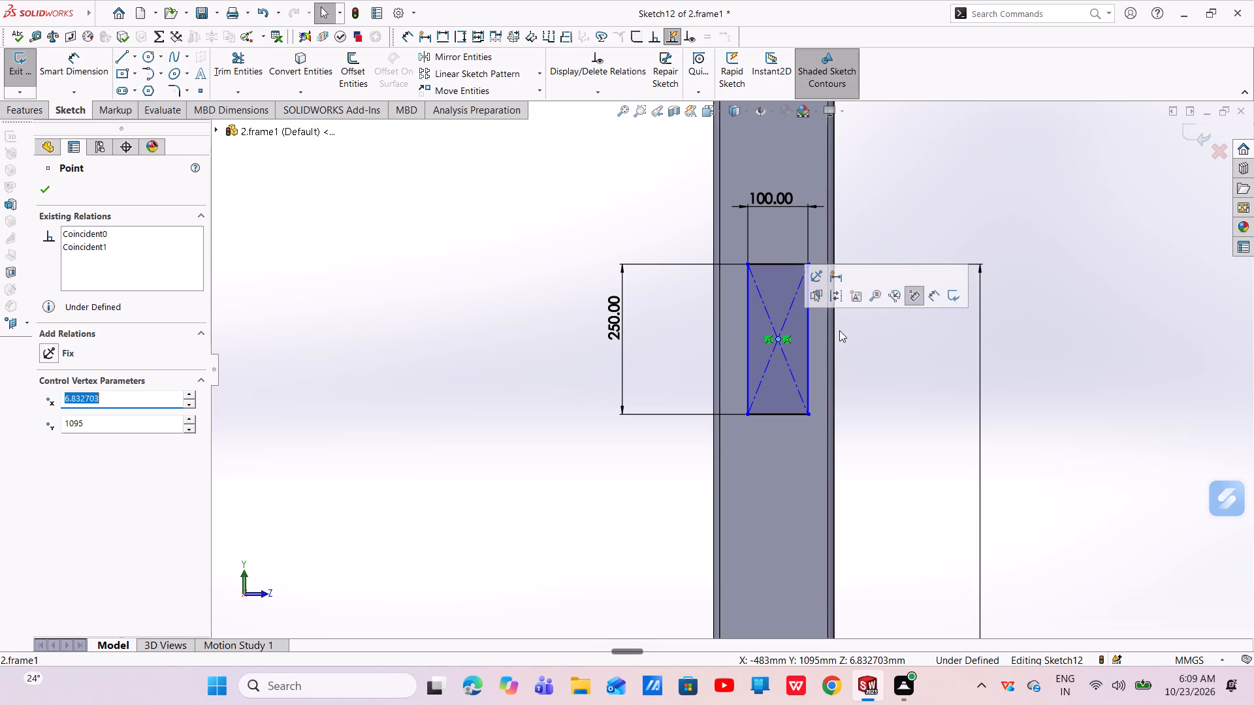
key("Escape")
key("Escape")
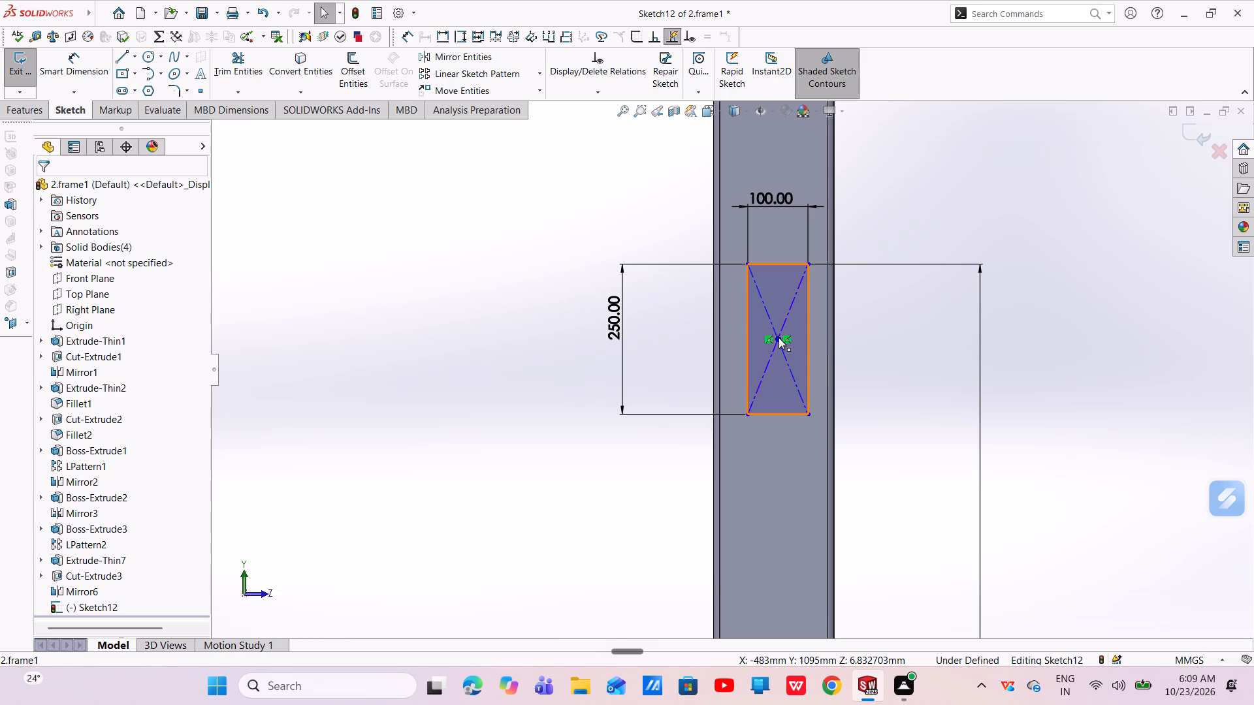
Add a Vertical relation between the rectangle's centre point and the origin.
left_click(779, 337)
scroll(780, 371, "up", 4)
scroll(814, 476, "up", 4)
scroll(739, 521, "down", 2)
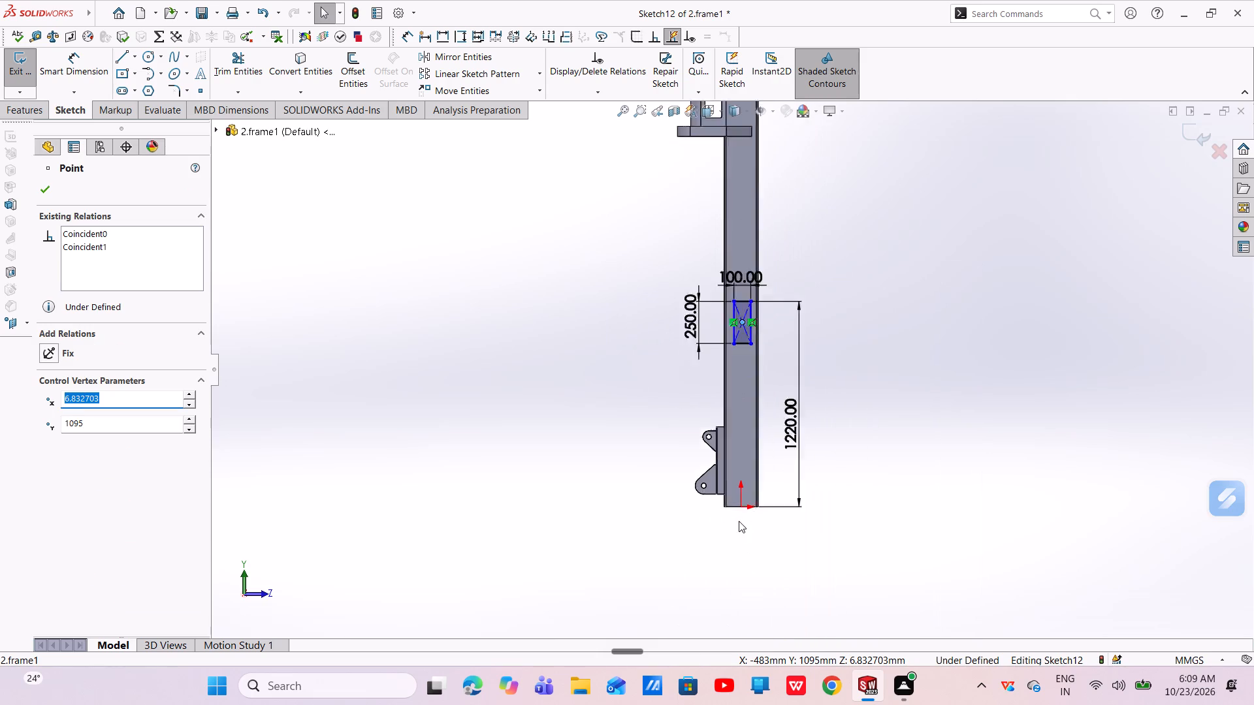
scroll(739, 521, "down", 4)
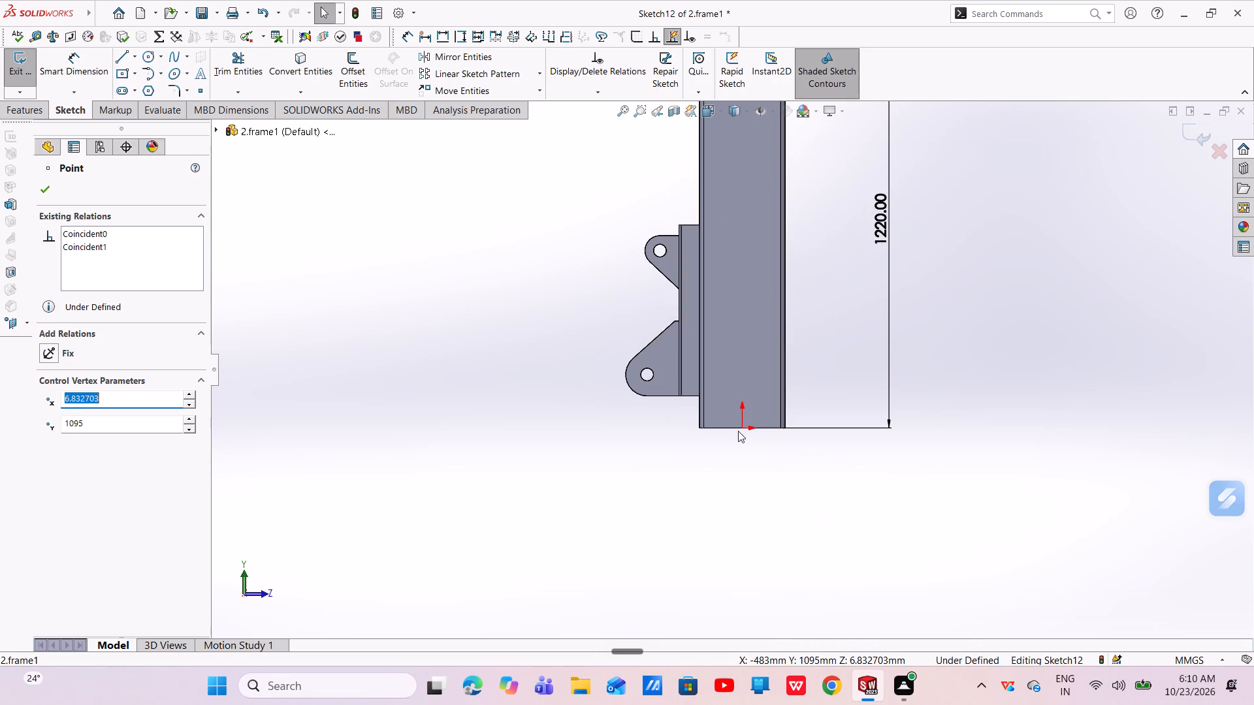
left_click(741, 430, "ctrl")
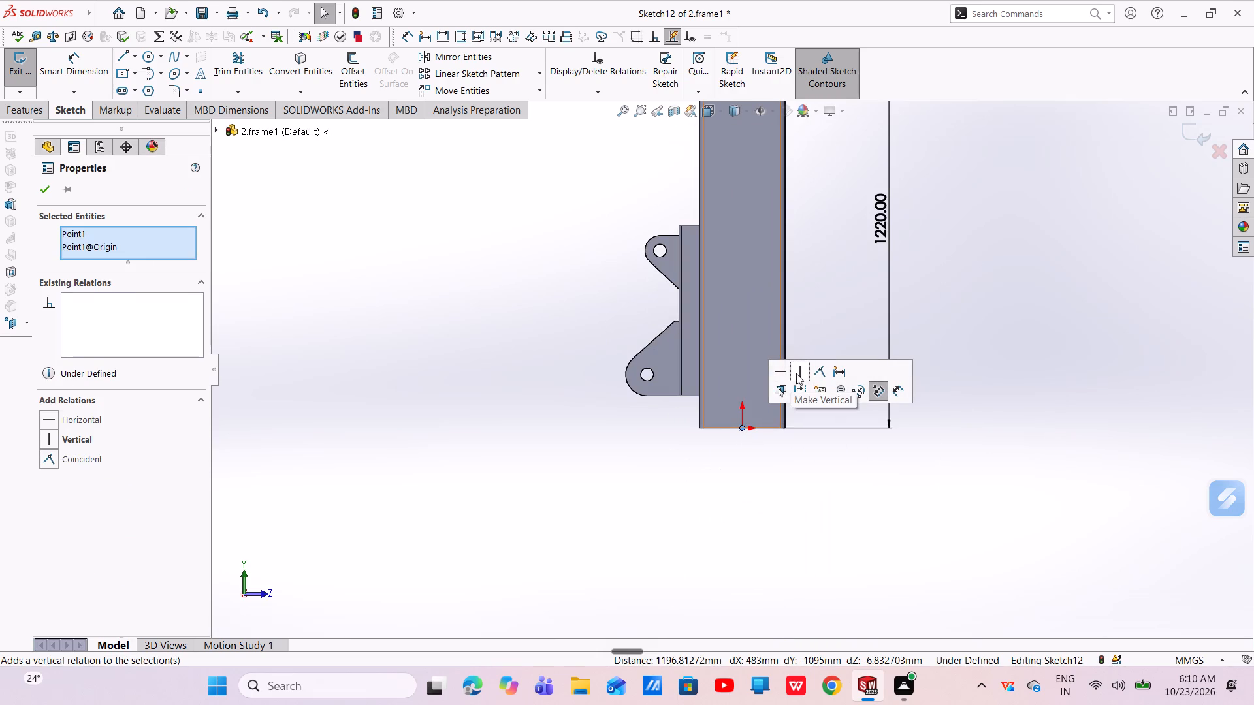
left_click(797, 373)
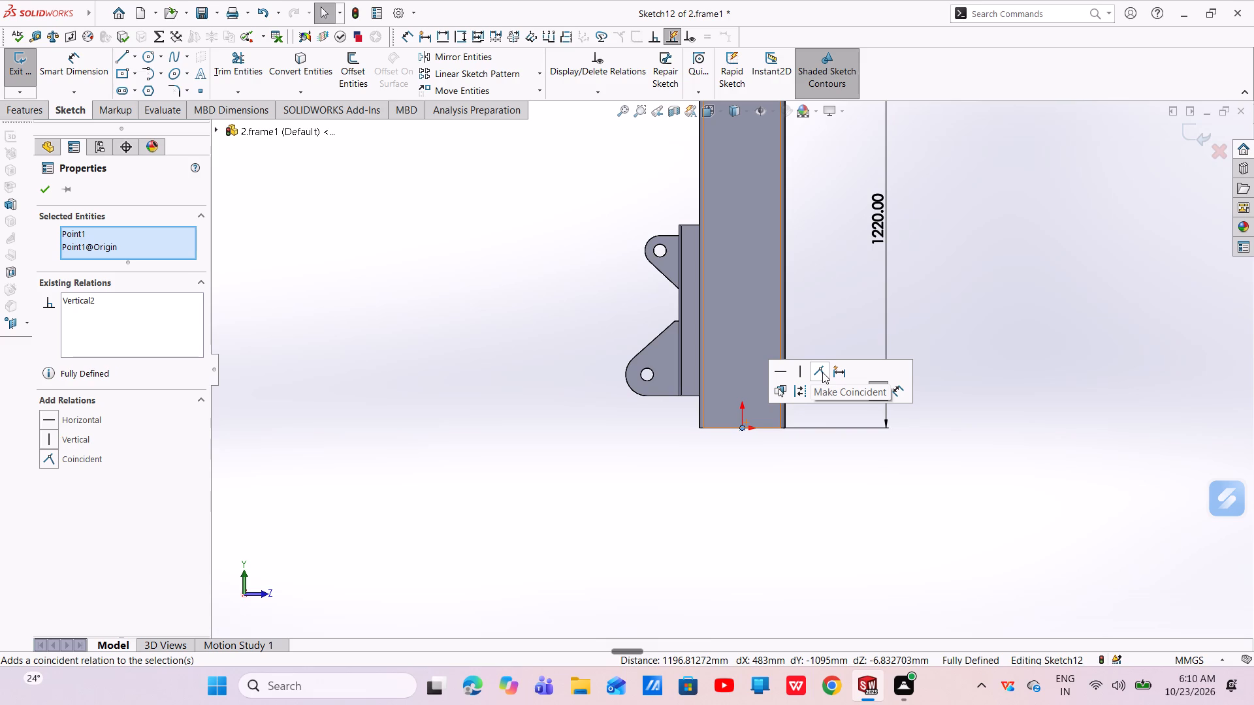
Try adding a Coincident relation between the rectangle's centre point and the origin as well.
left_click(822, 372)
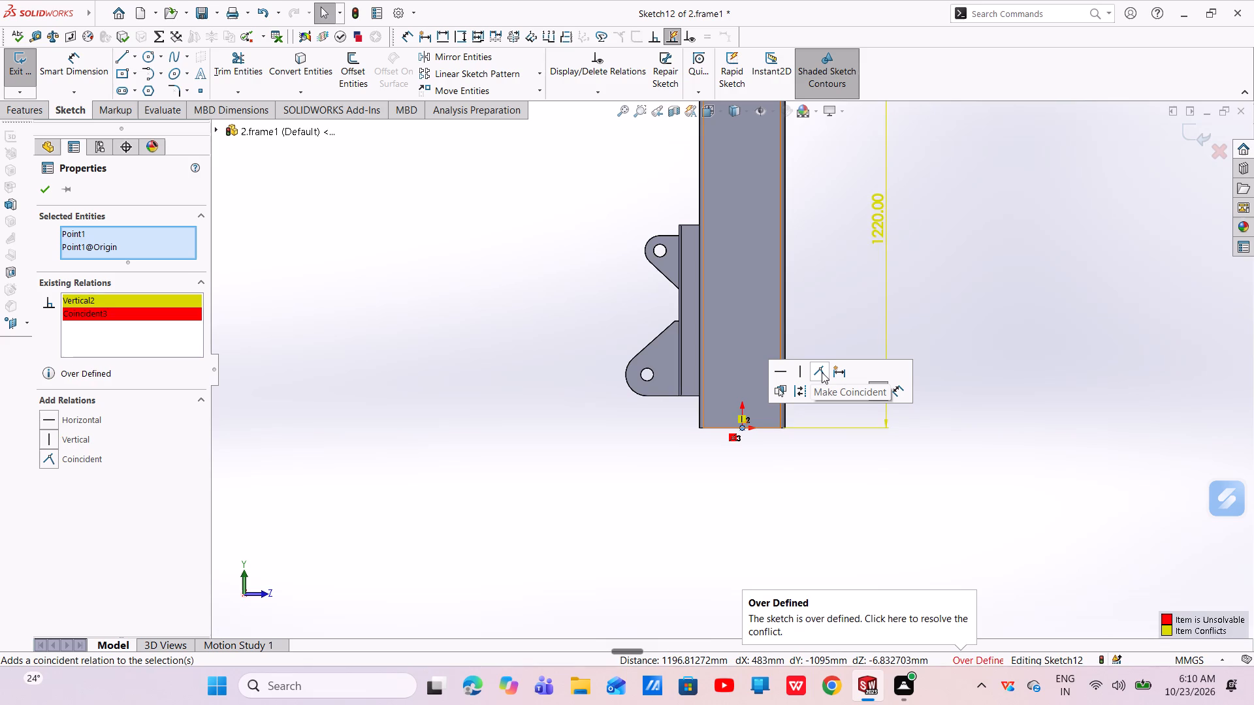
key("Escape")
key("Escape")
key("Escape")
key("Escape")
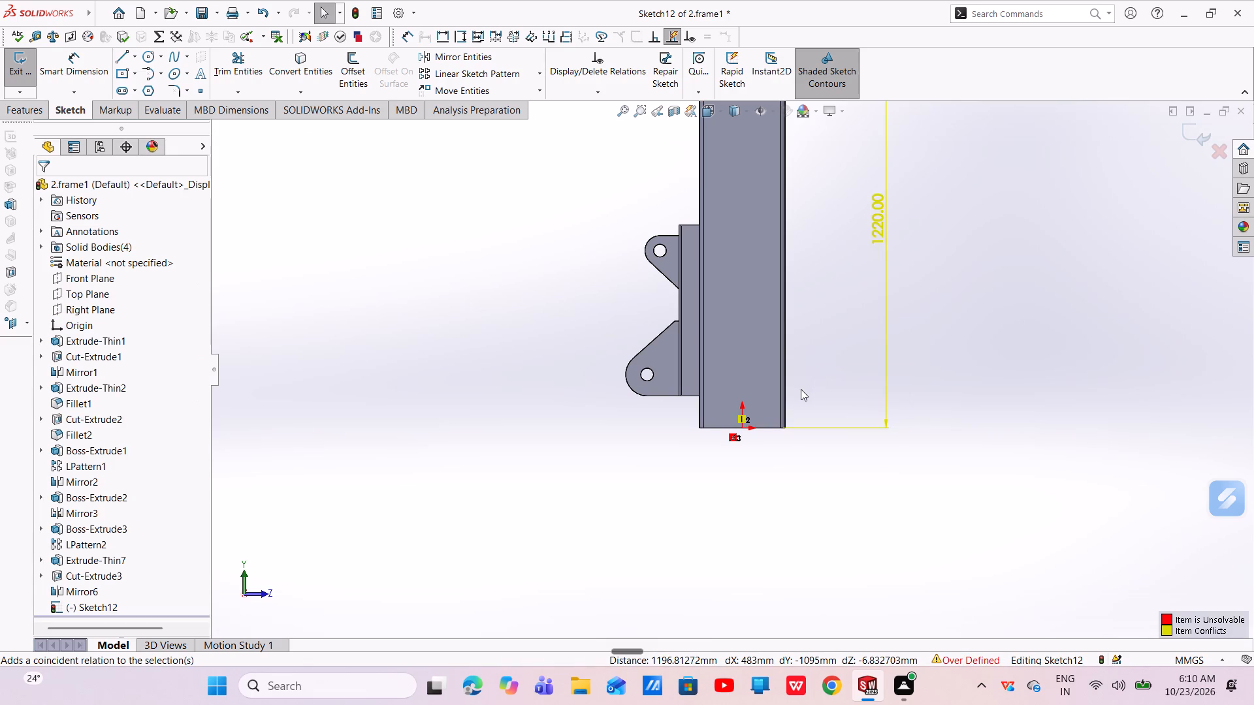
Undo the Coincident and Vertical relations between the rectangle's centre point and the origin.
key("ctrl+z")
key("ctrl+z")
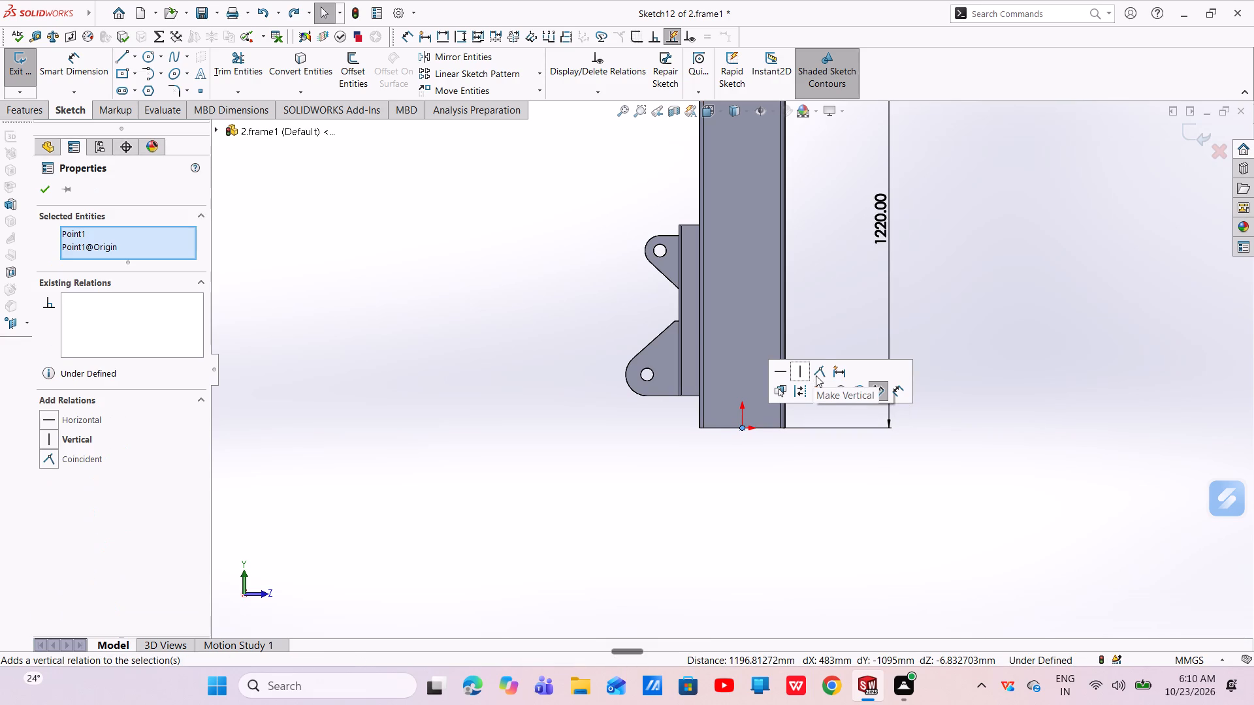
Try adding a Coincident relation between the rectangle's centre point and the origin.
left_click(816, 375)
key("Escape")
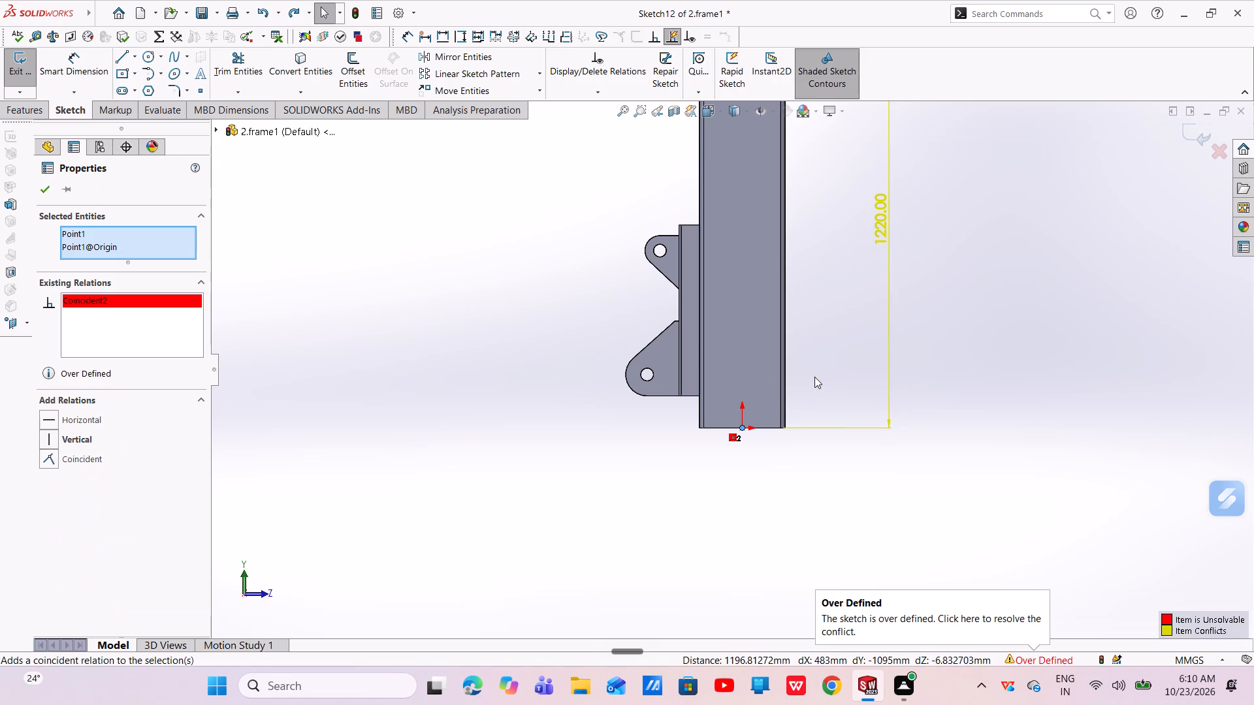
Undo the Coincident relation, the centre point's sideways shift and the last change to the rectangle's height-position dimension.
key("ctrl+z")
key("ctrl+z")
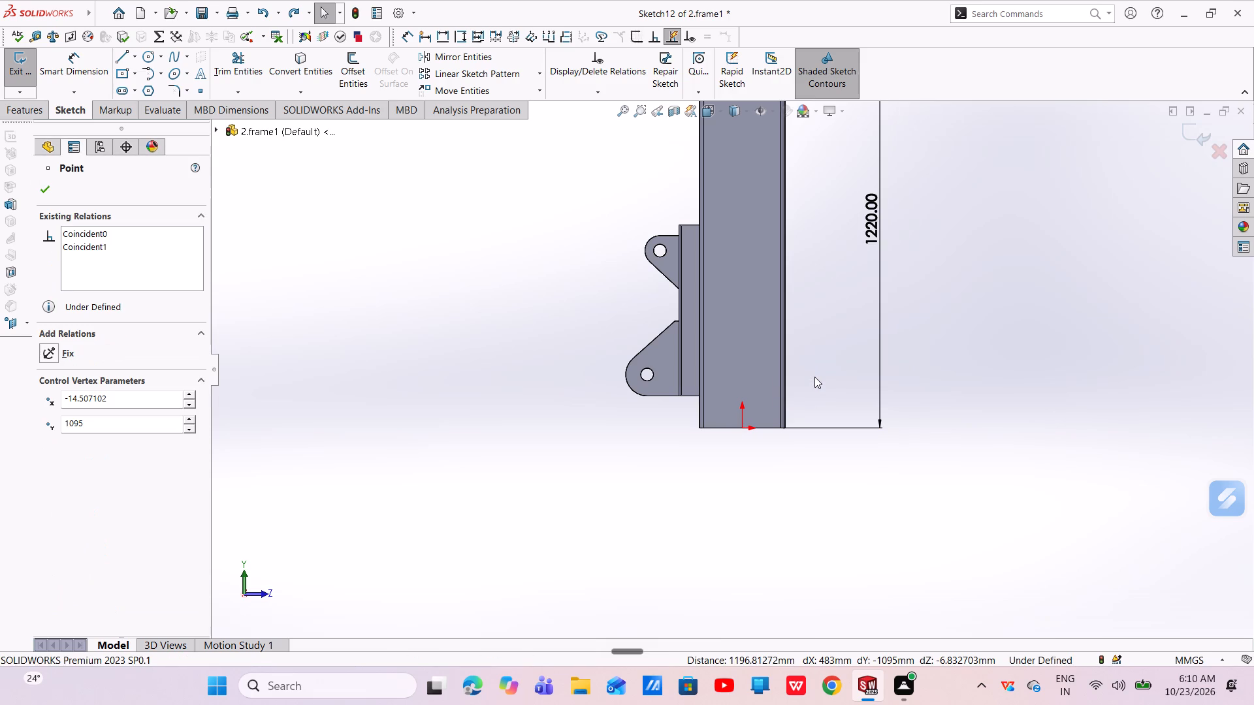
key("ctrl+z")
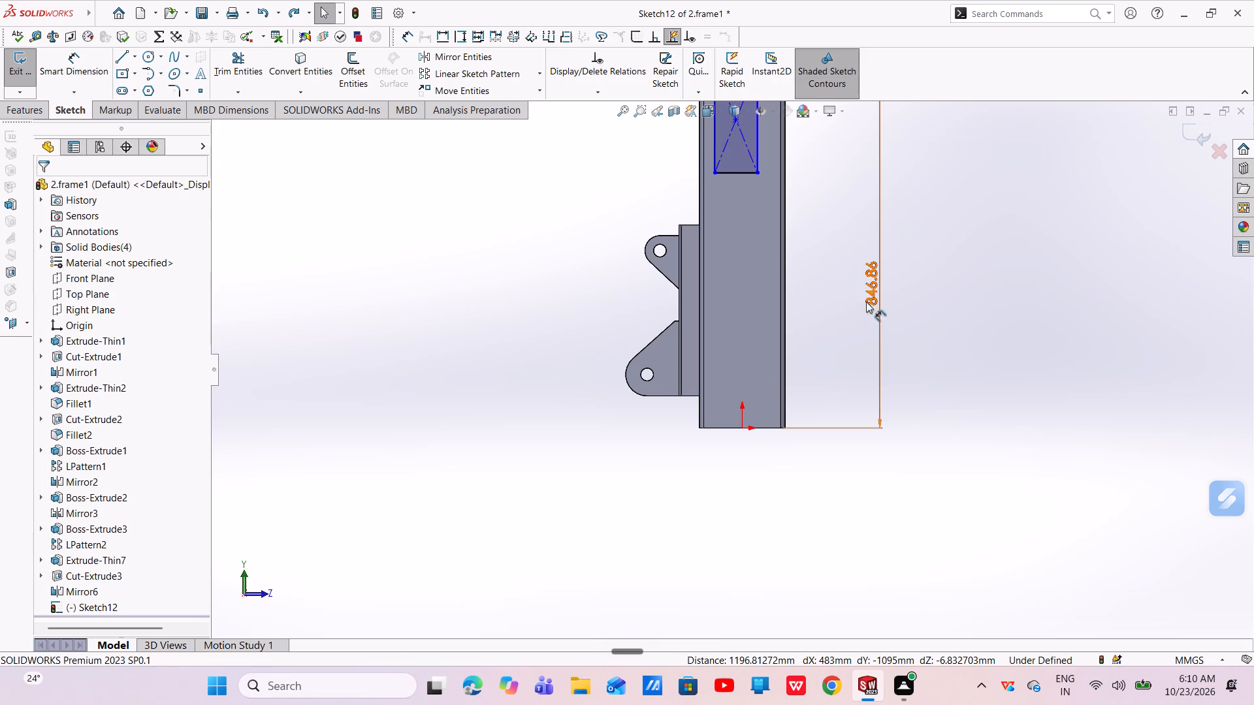
Set the vertical dimension from the channel's lower end to the rectangle's top edge to 1220 mm.
double_click(867, 300)
key("BackSpace")
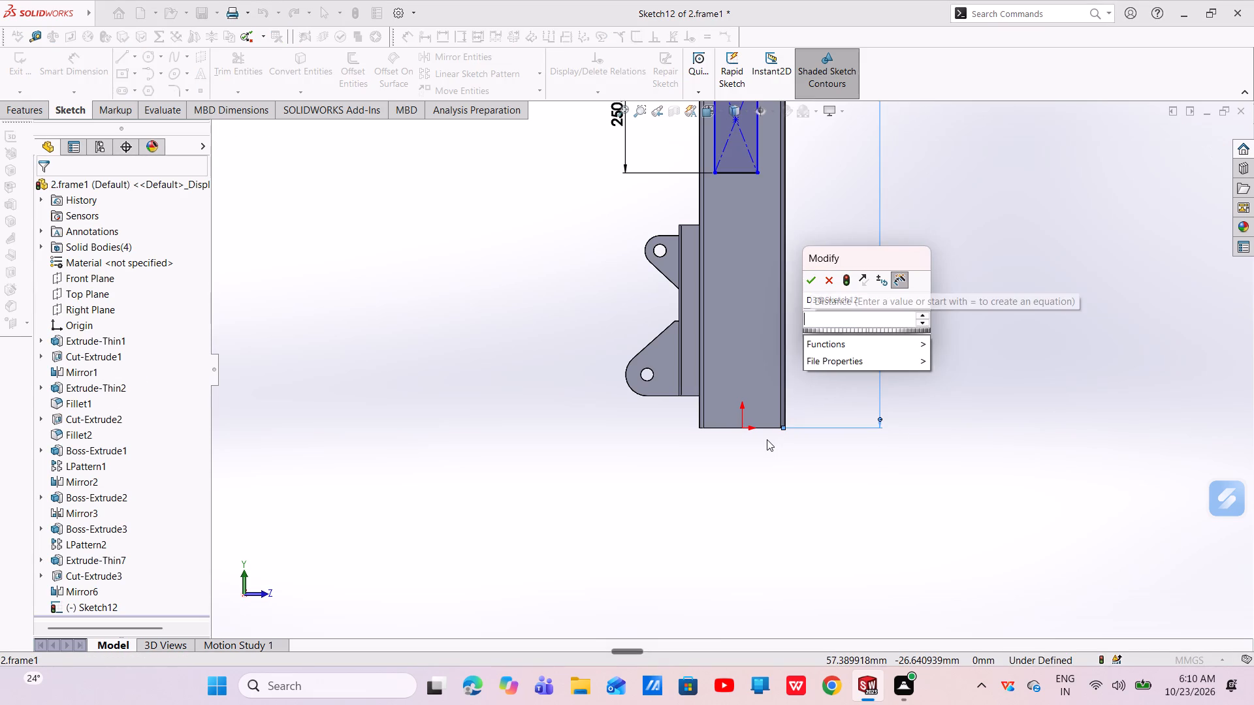
type("1220")
key("Return")
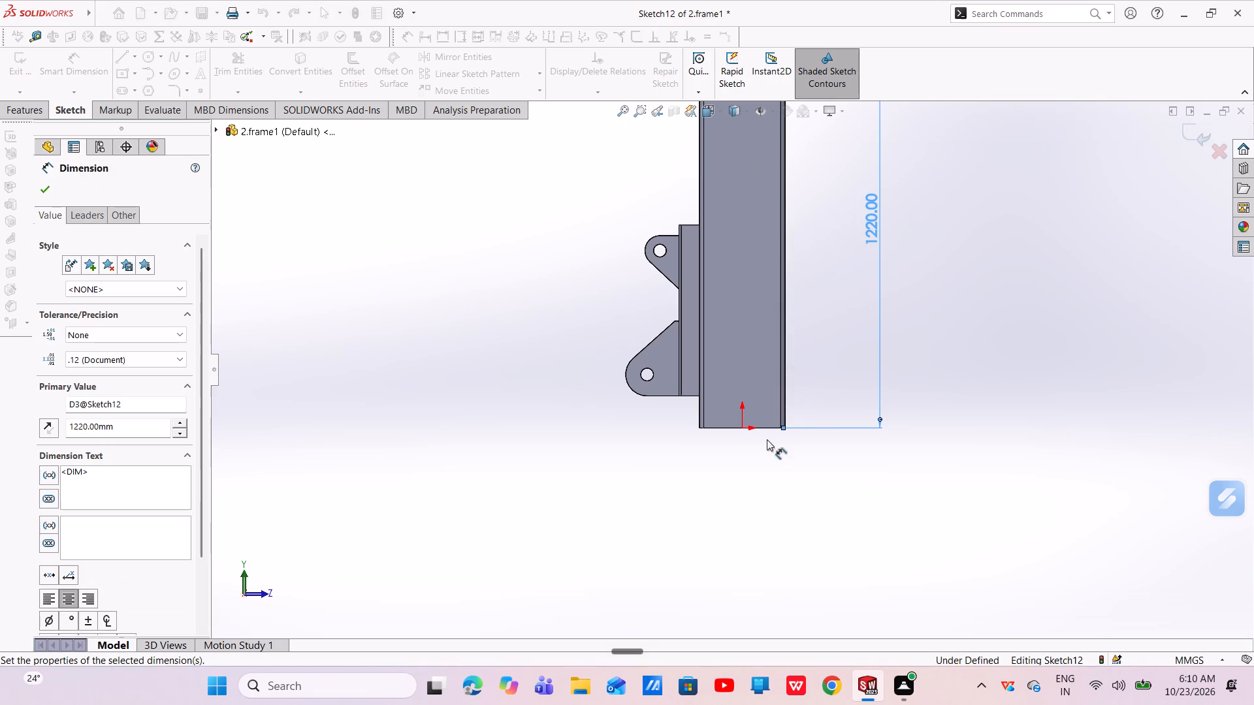
left_click(48, 197)
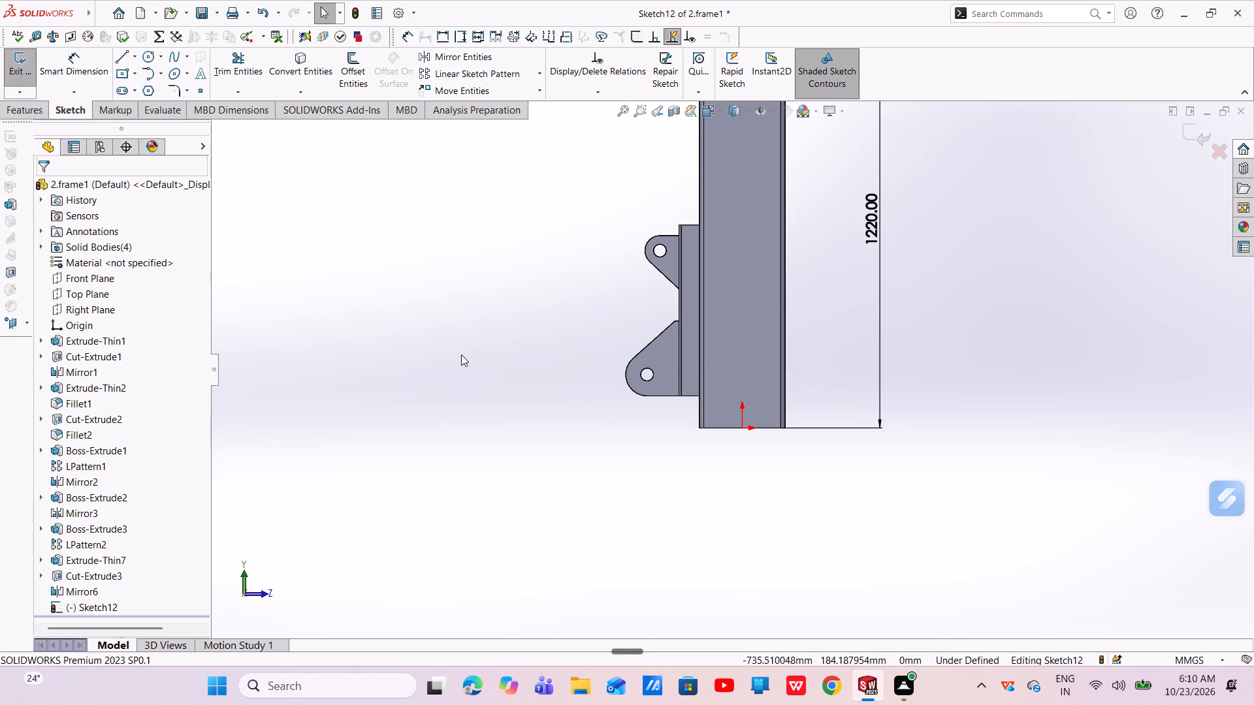
Add Coincident and Vertical relations between the origin and the rectangle's centre point.
left_click(740, 430)
scroll(731, 407, "up", 5, "ctrl")
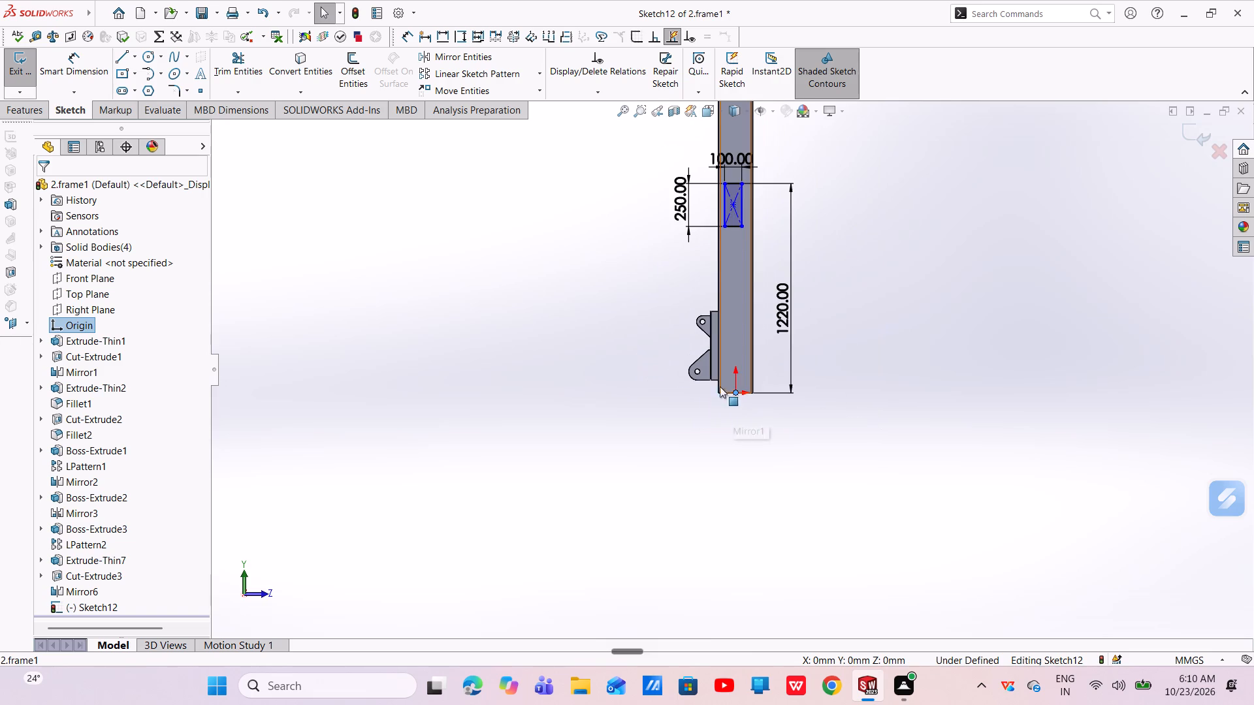
scroll(754, 185, "down", 6, "ctrl")
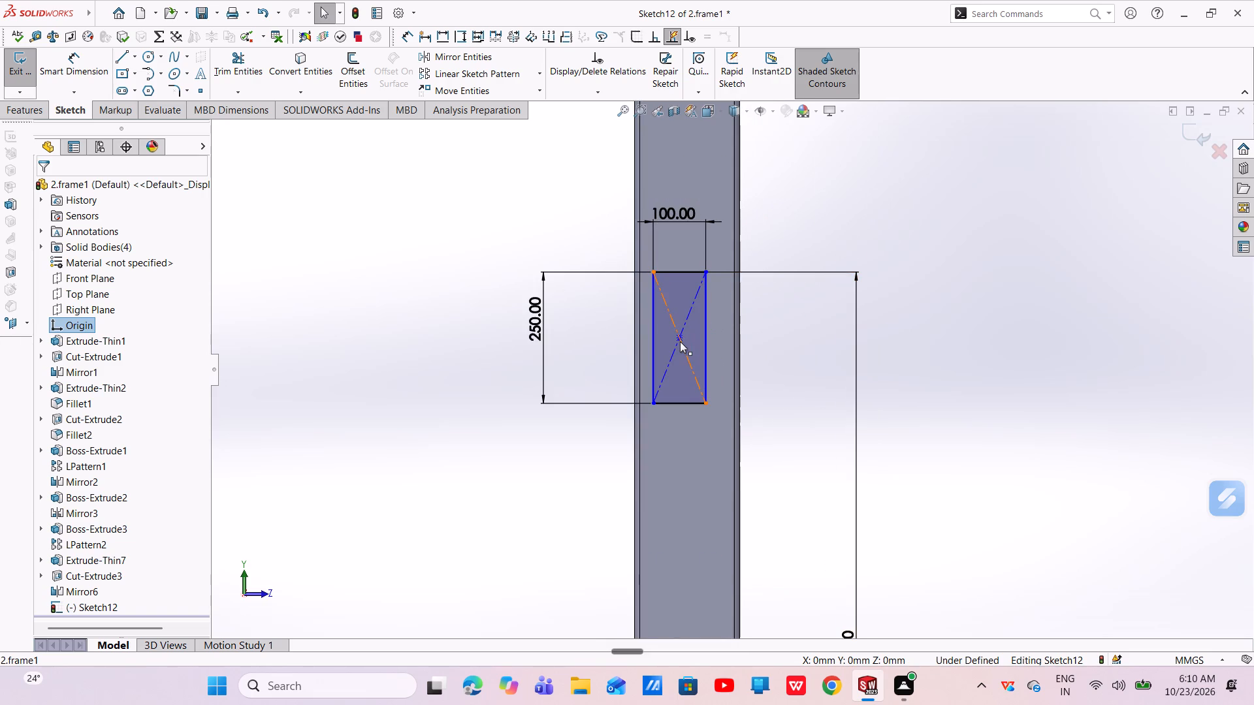
left_click(681, 334, "ctrl")
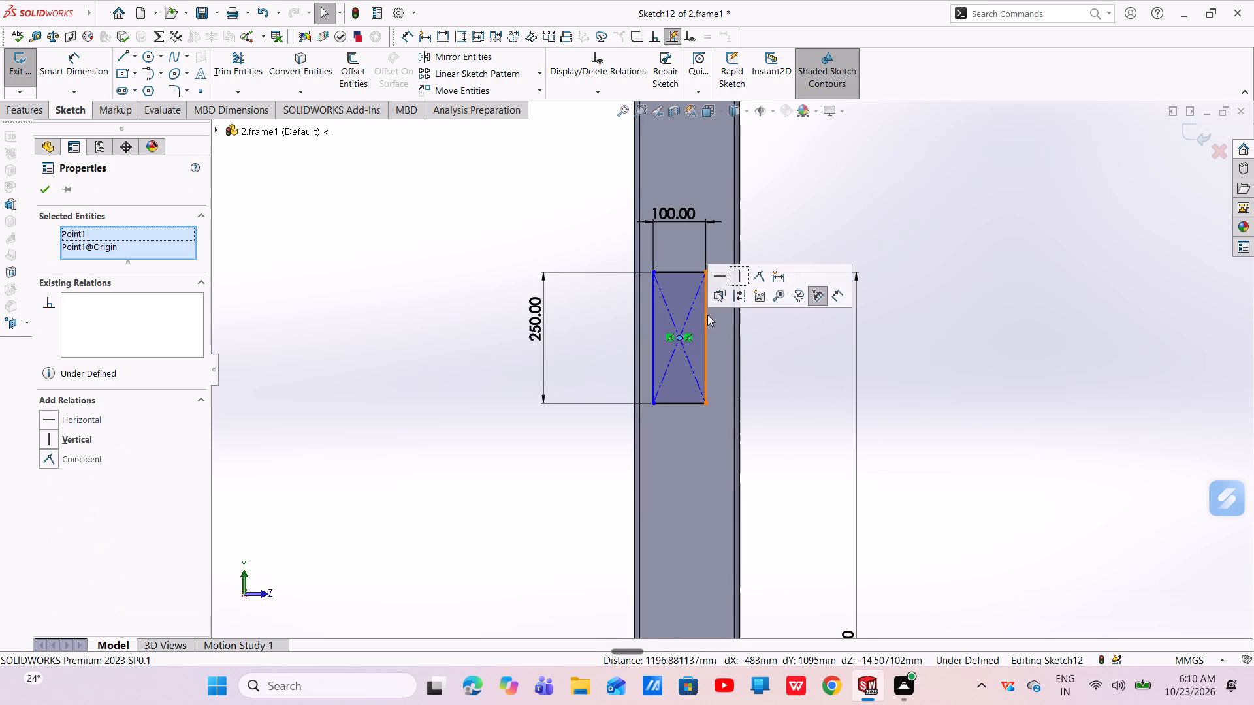
left_click(758, 274)
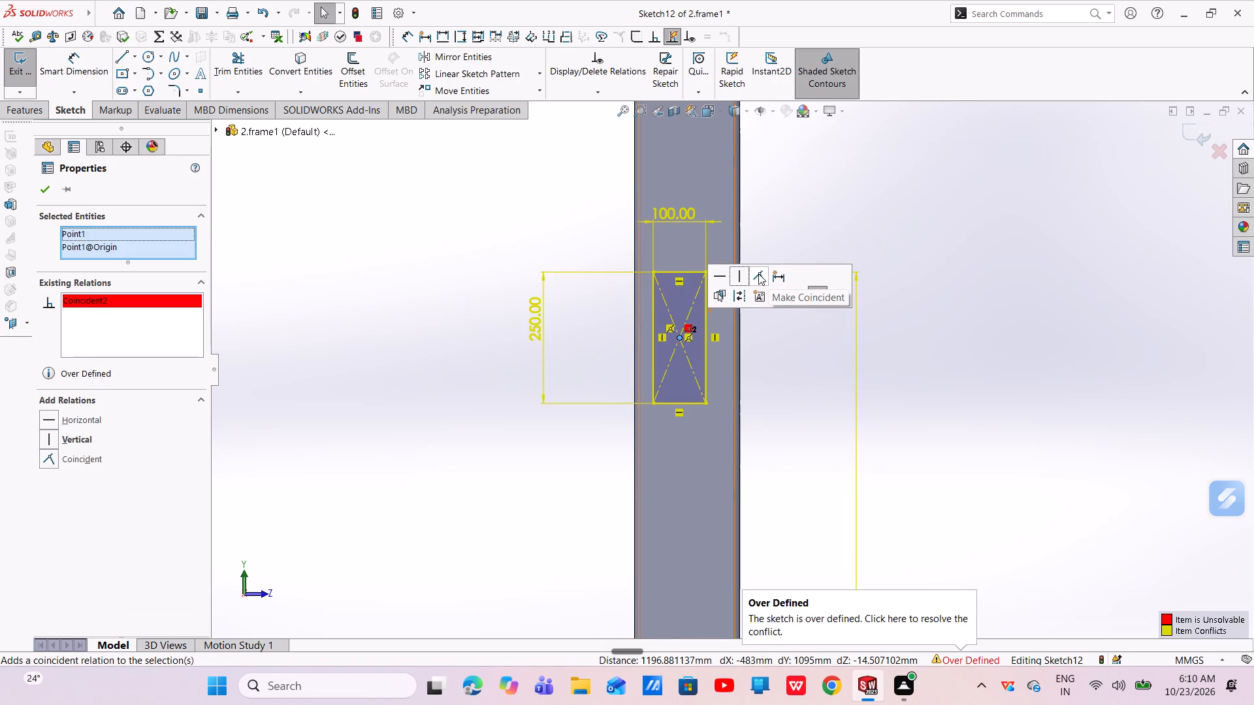
left_click(735, 280)
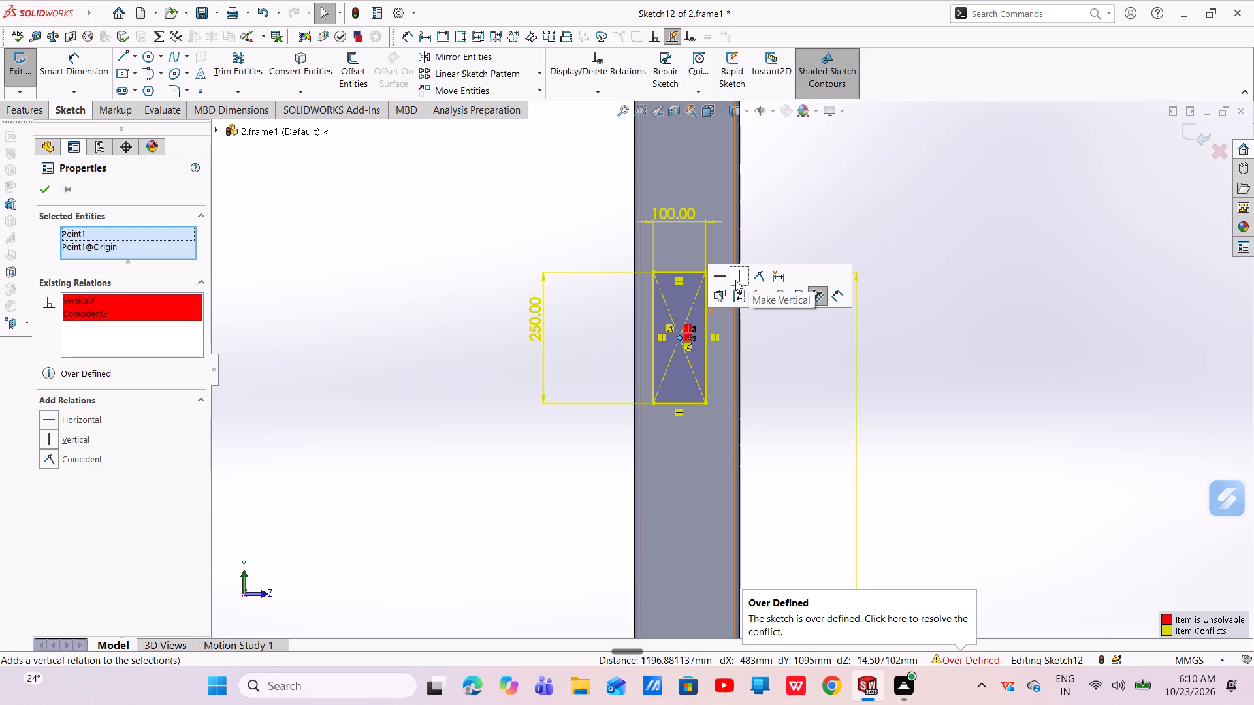
Delete the Coincident relation between the rectangle's centre point and the origin, keeping the Vertical one.
right_click(101, 317)
right_click(100, 317)
left_click(127, 343)
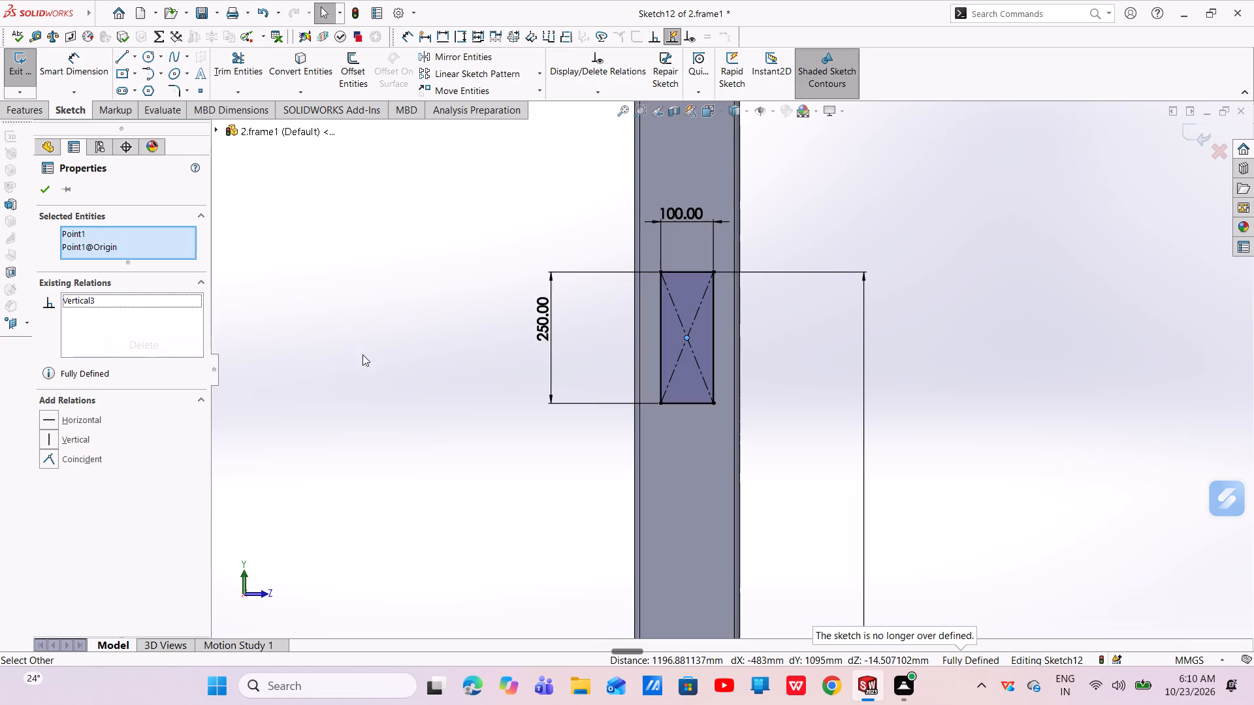
scroll(672, 339, "up", 3)
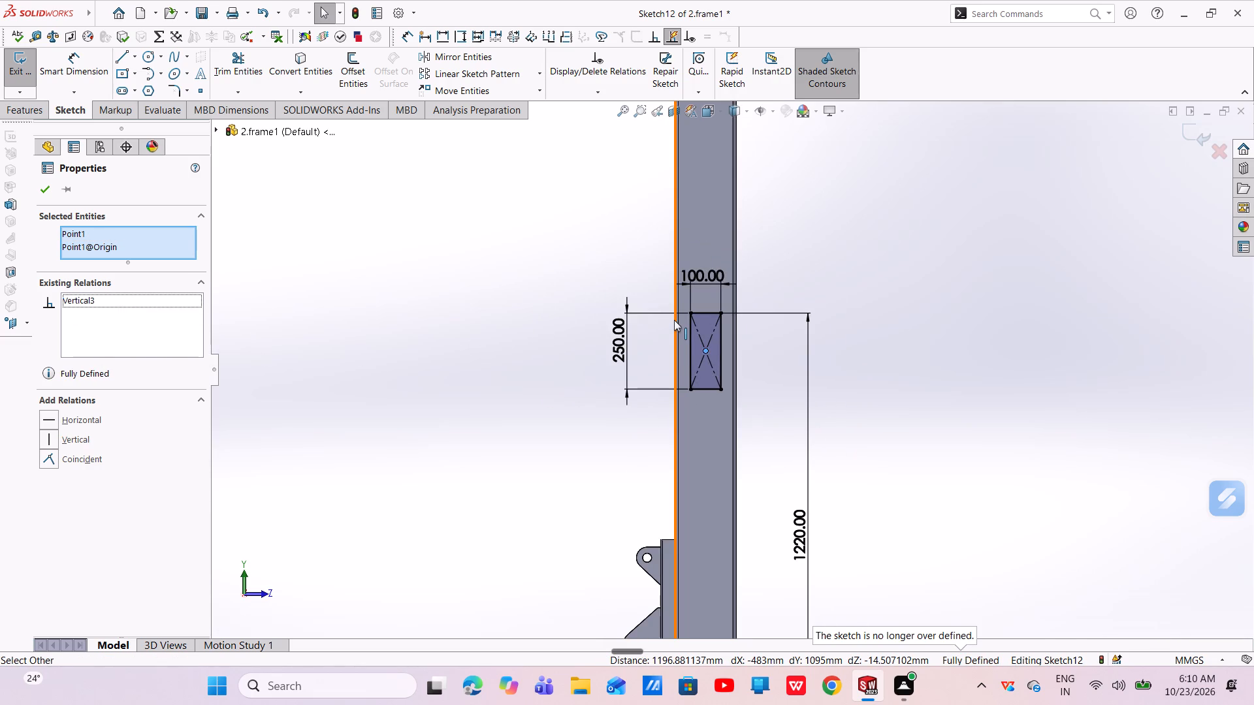
key("Escape")
scroll(674, 320, "up", 7)
scroll(755, 424, "down", 3)
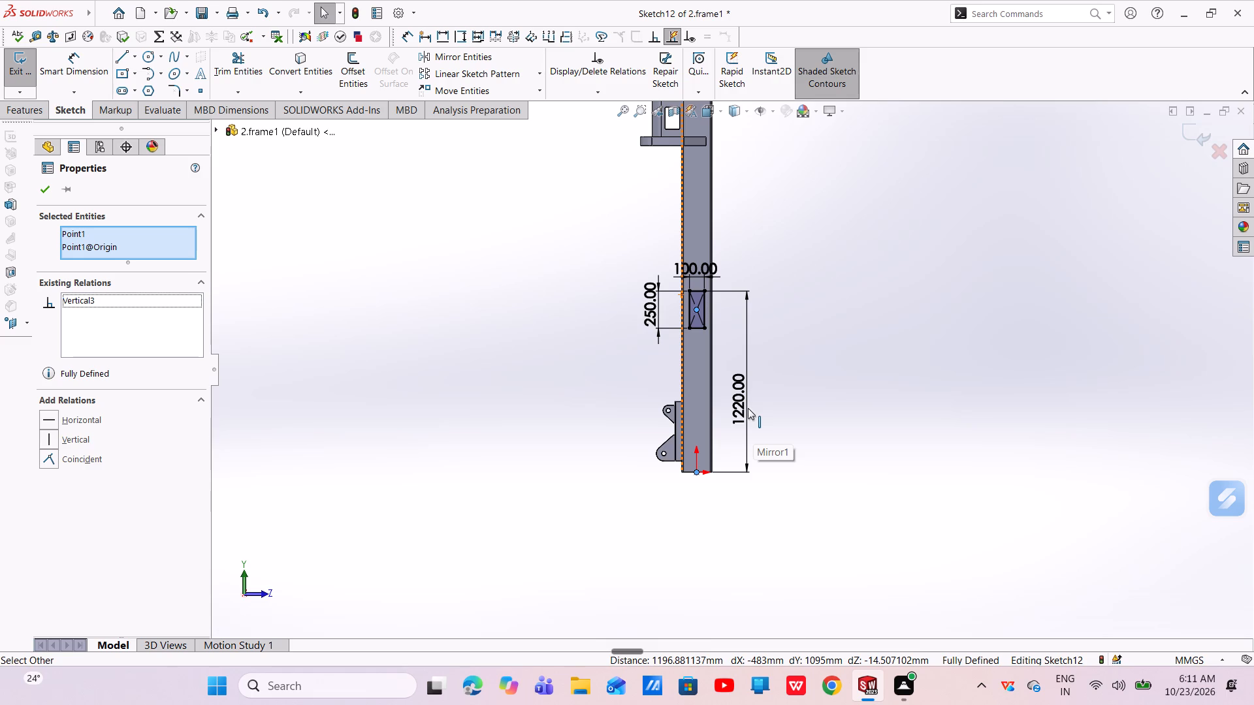
left_click(42, 196)
Apply a 20 mm sketch fillet to all four corners of the 100 by 250 mm rectangle.
left_click(180, 84)
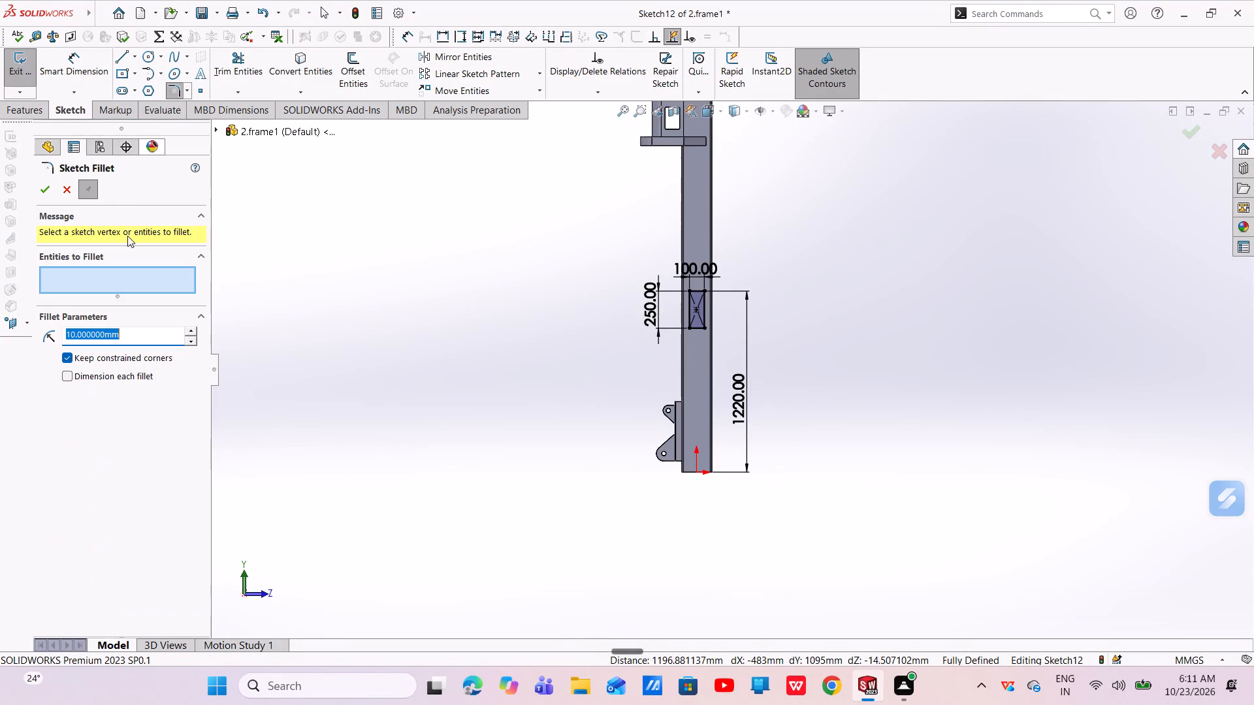
key("BackSpace")
key("2")
key("0")
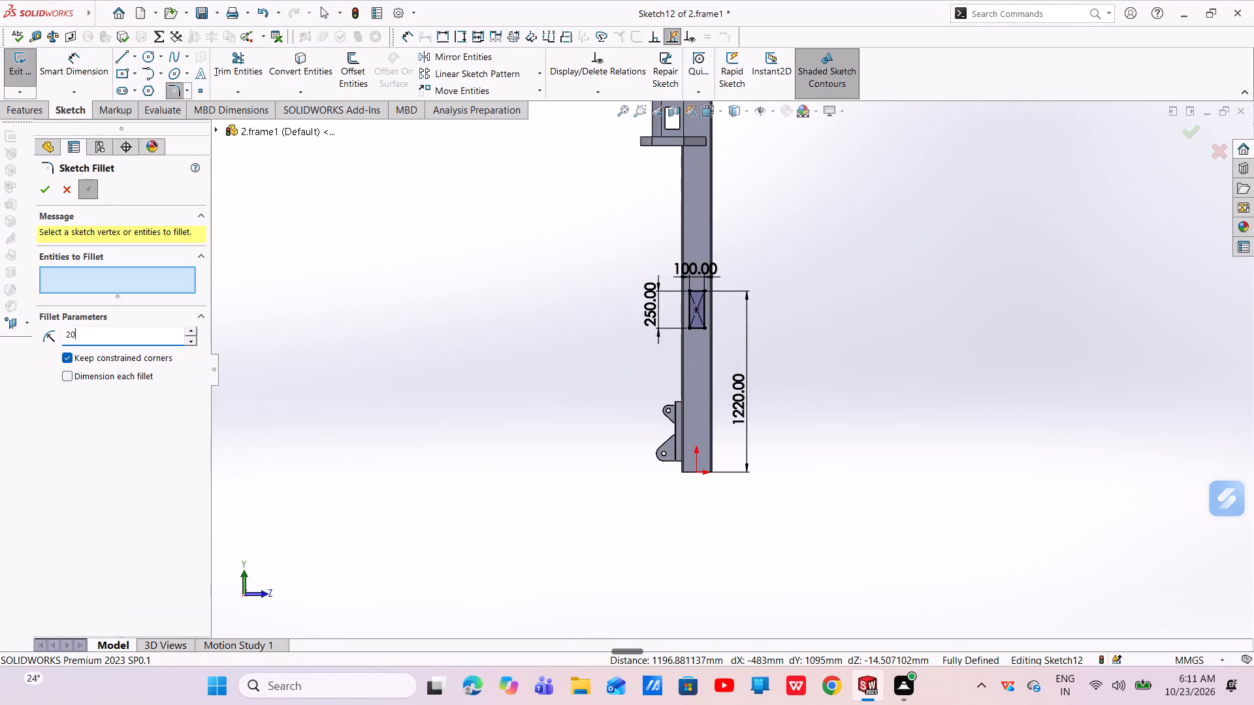
key("Return")
scroll(652, 322, "down", 8)
scroll(935, 236, "down", 3)
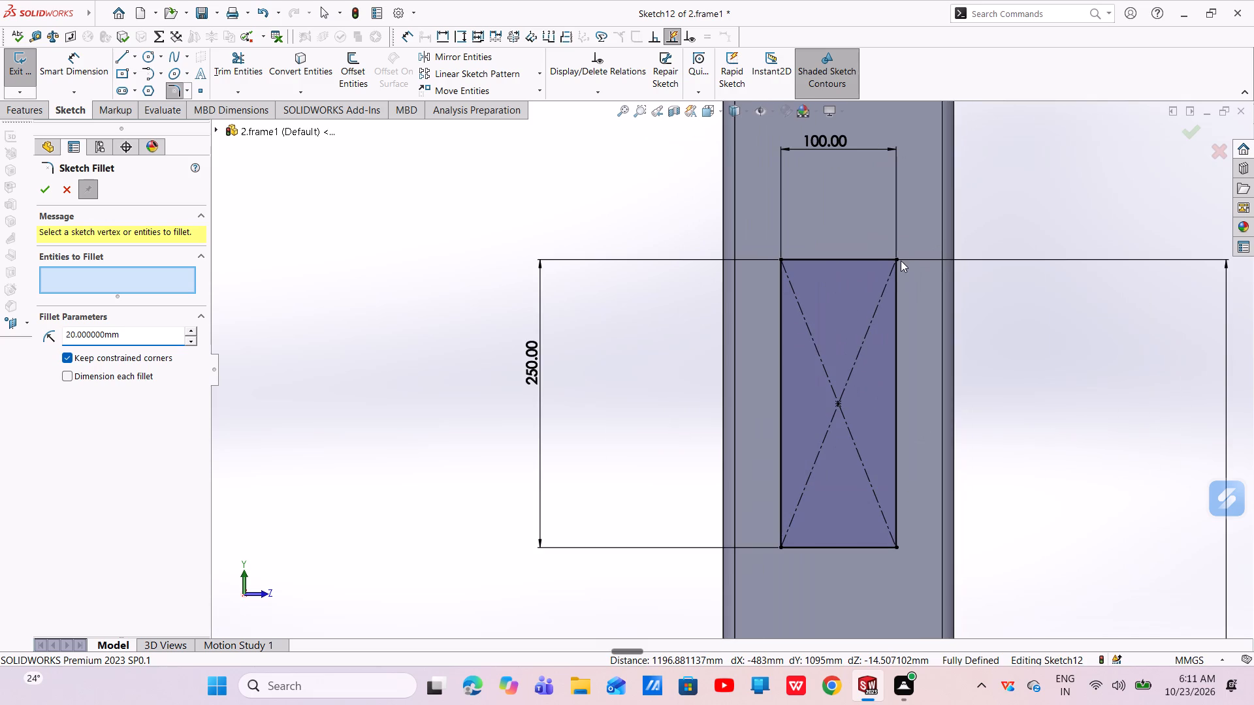
left_click(898, 258)
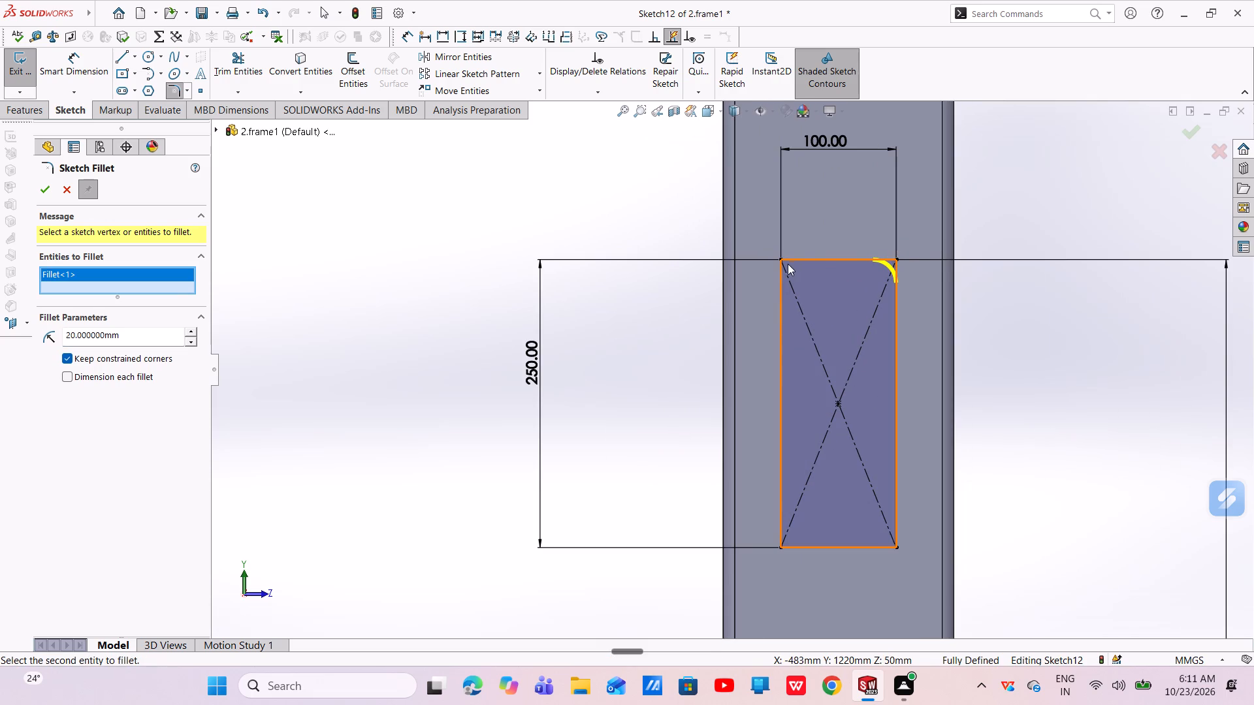
left_click(781, 262)
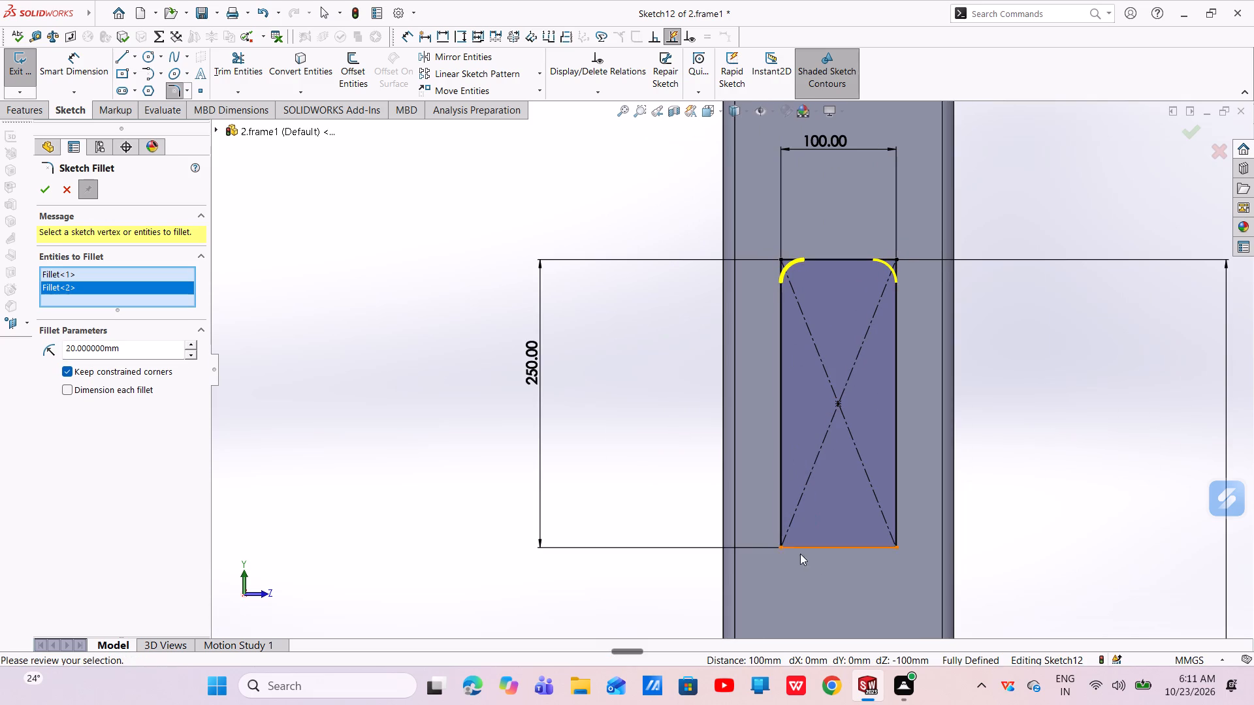
left_click(780, 544)
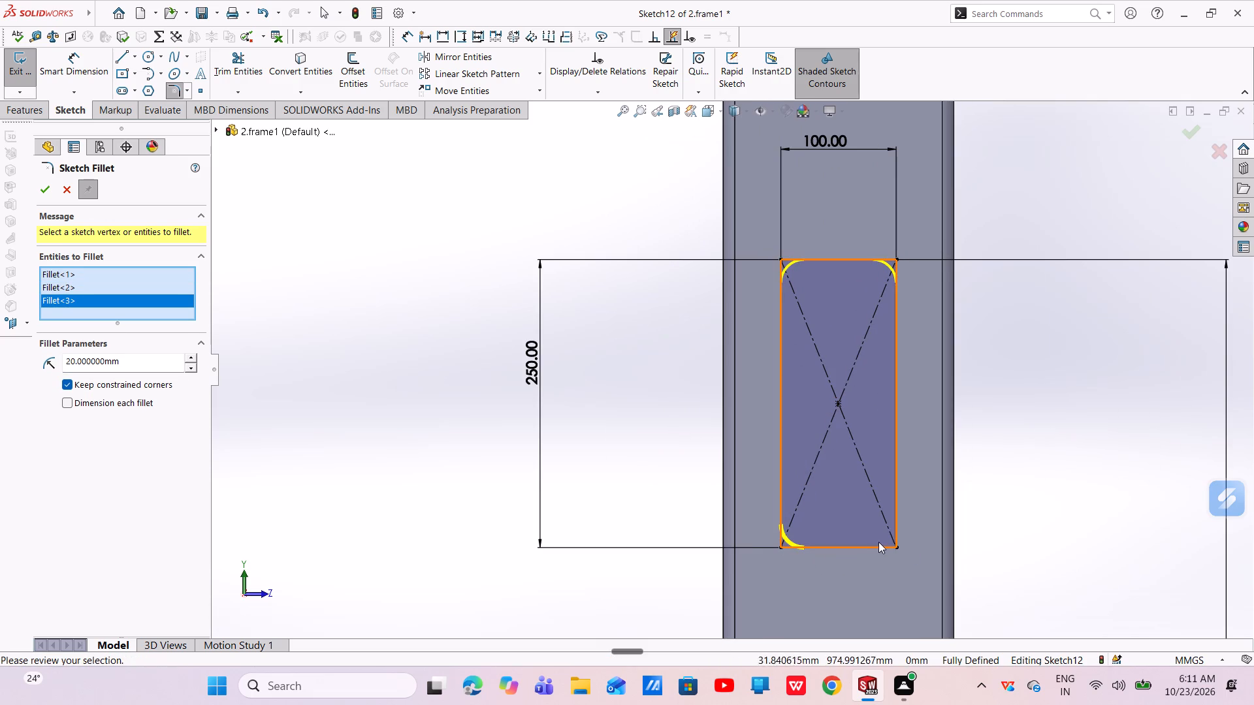
left_click(896, 544)
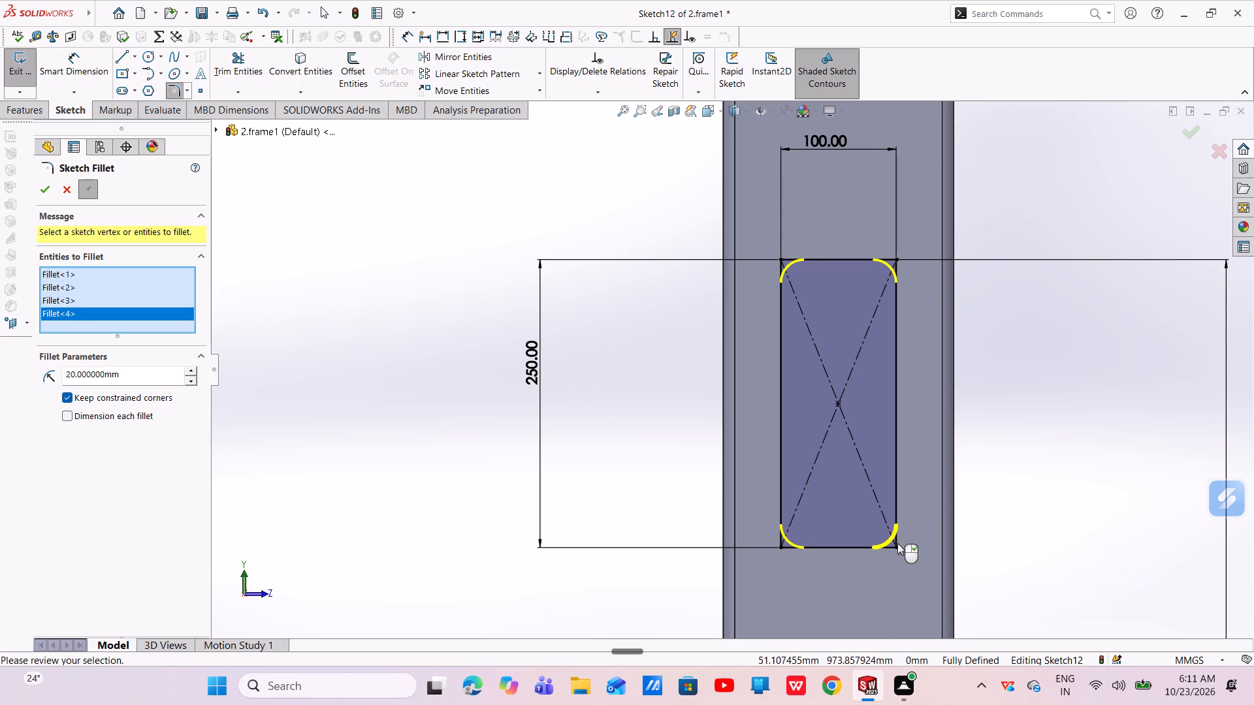
right_click(897, 532)
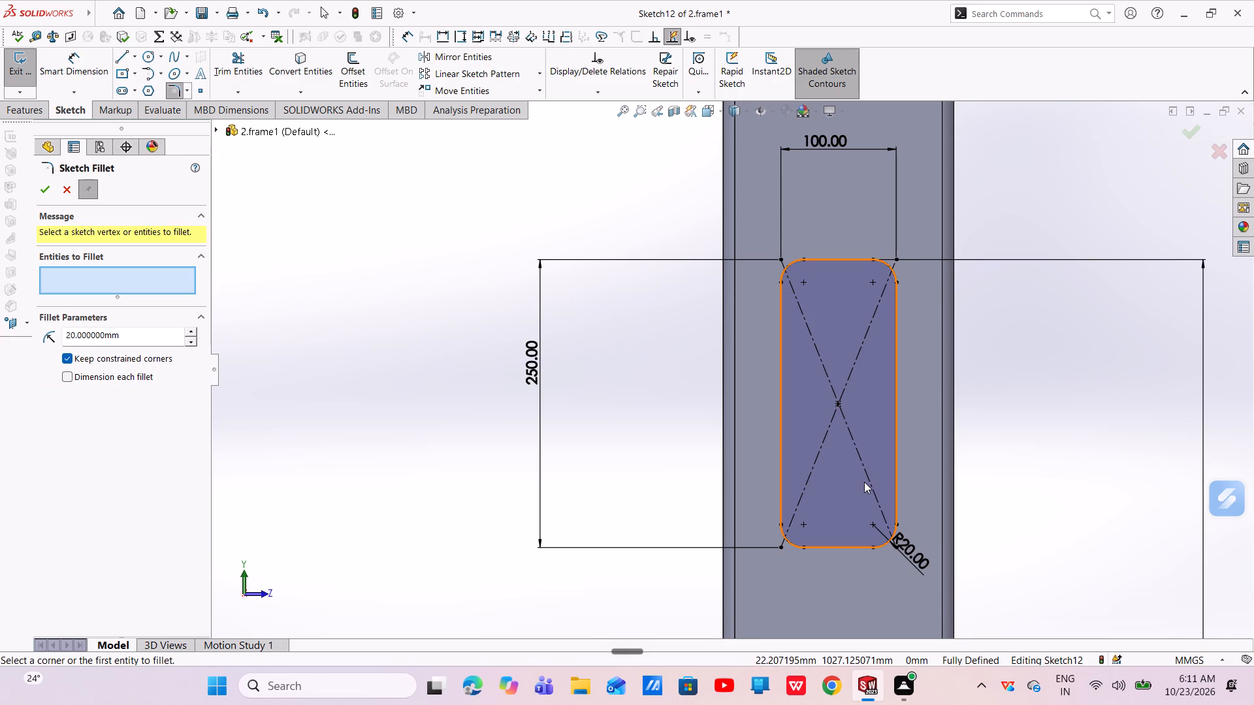
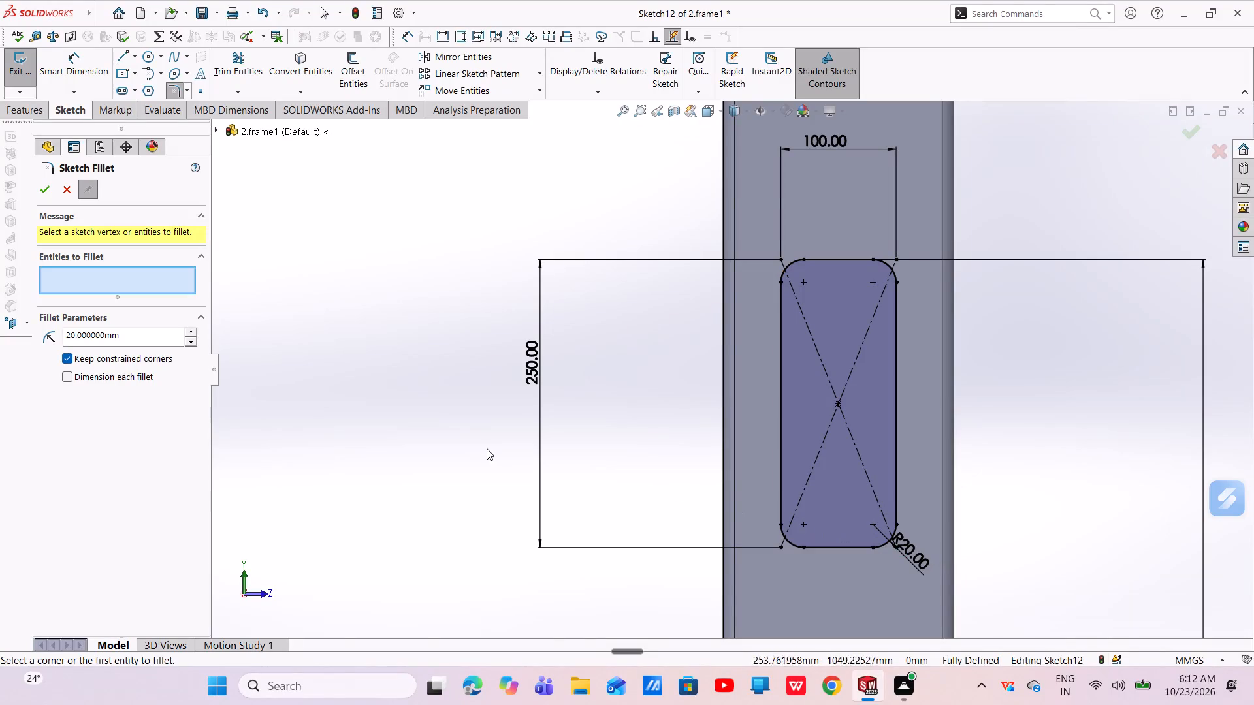
Close the sketch fillet and extrude the 100 × 250 mm rounded rectangle on the frame upright as a blind 25 mm boss.
left_click(40, 187)
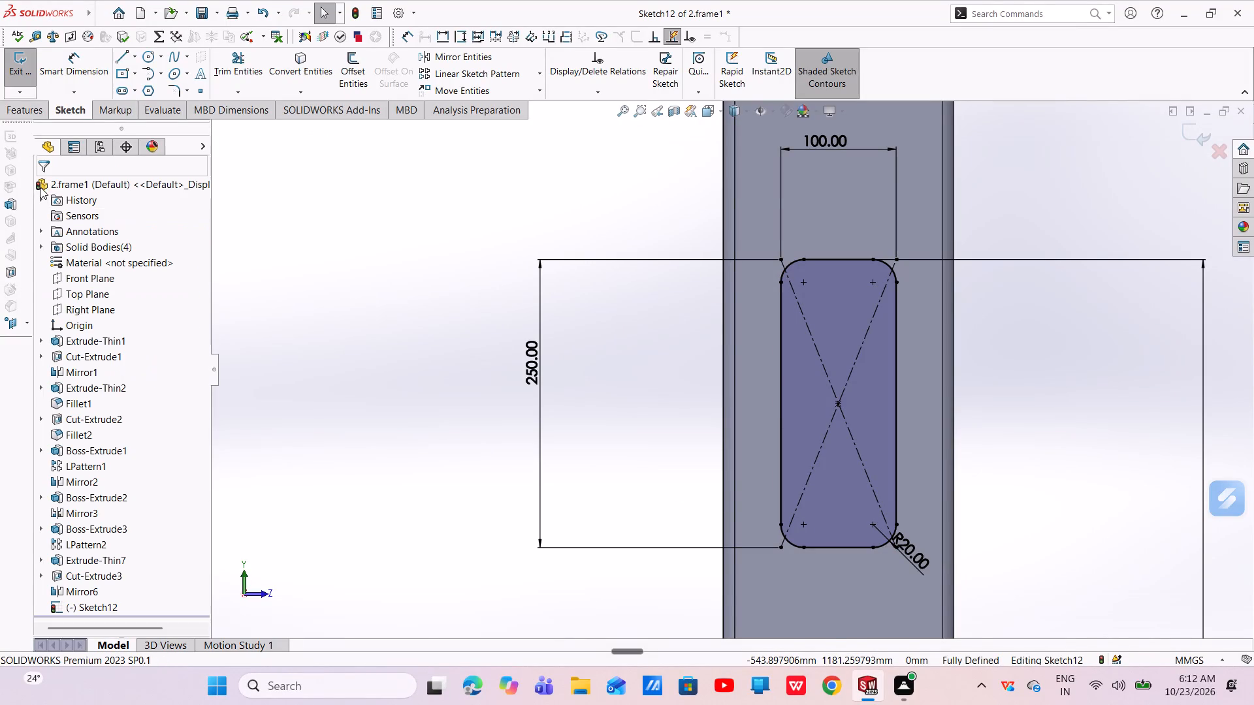
left_click(25, 116)
left_click(40, 83)
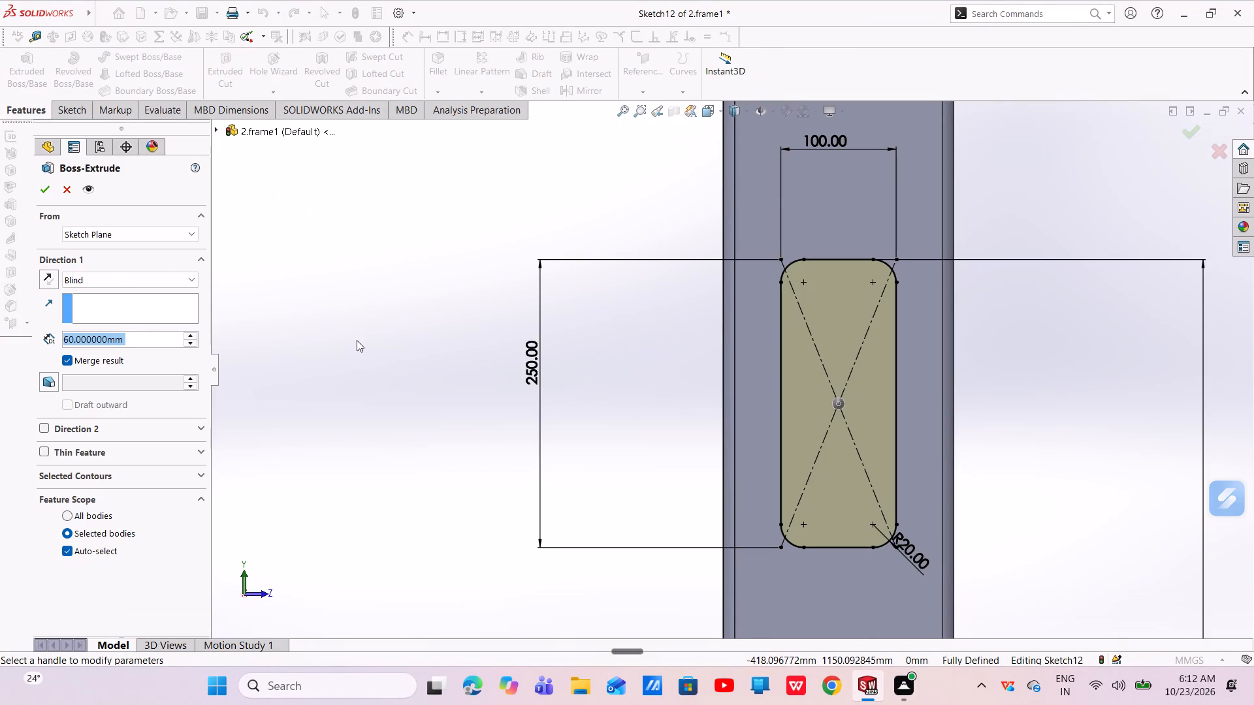
key("BackSpace")
type("25")
key("Return")
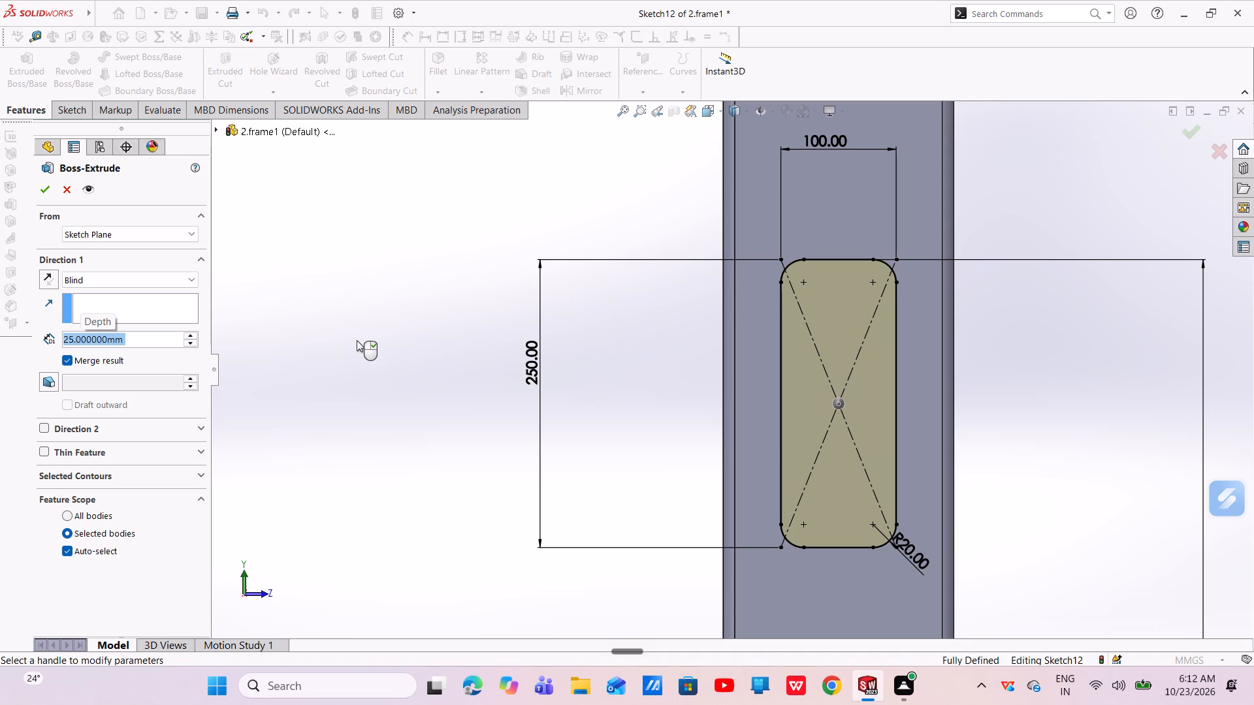
left_click(45, 189)
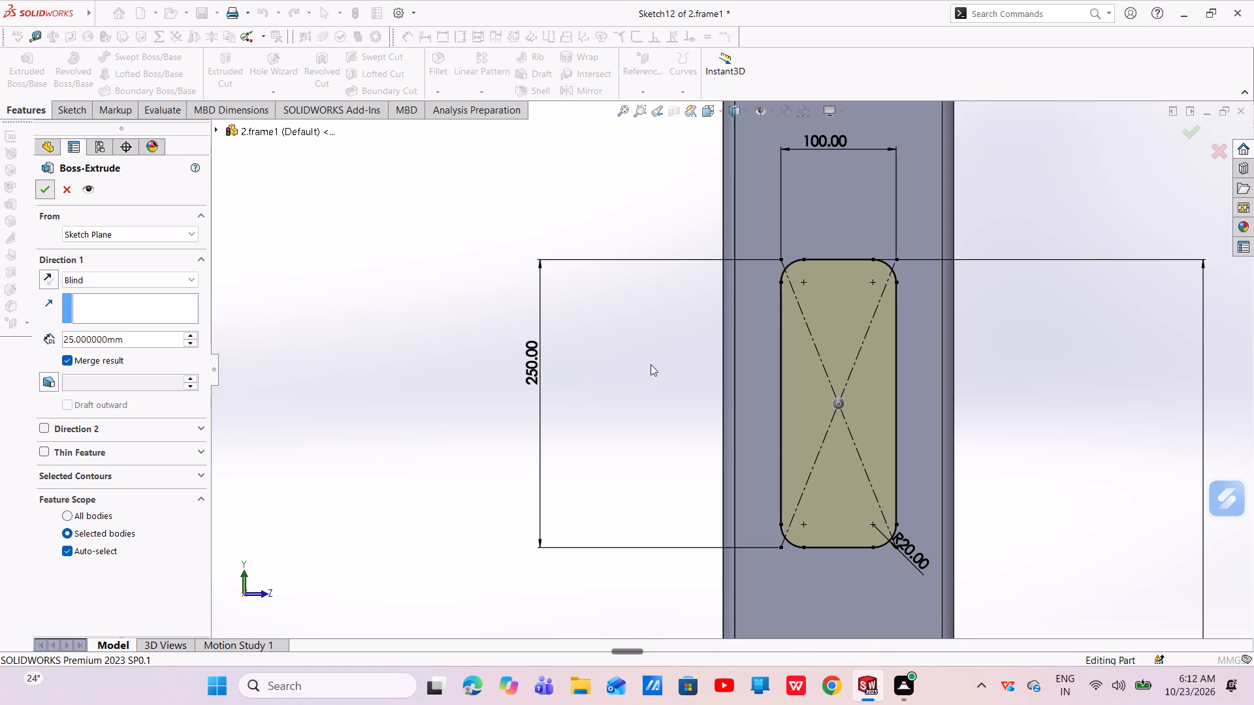
Save the frame part.
scroll(740, 366, "up", 2)
middle_click_drag(741, 366, 810, 410)
scroll(798, 411, "up", 1)
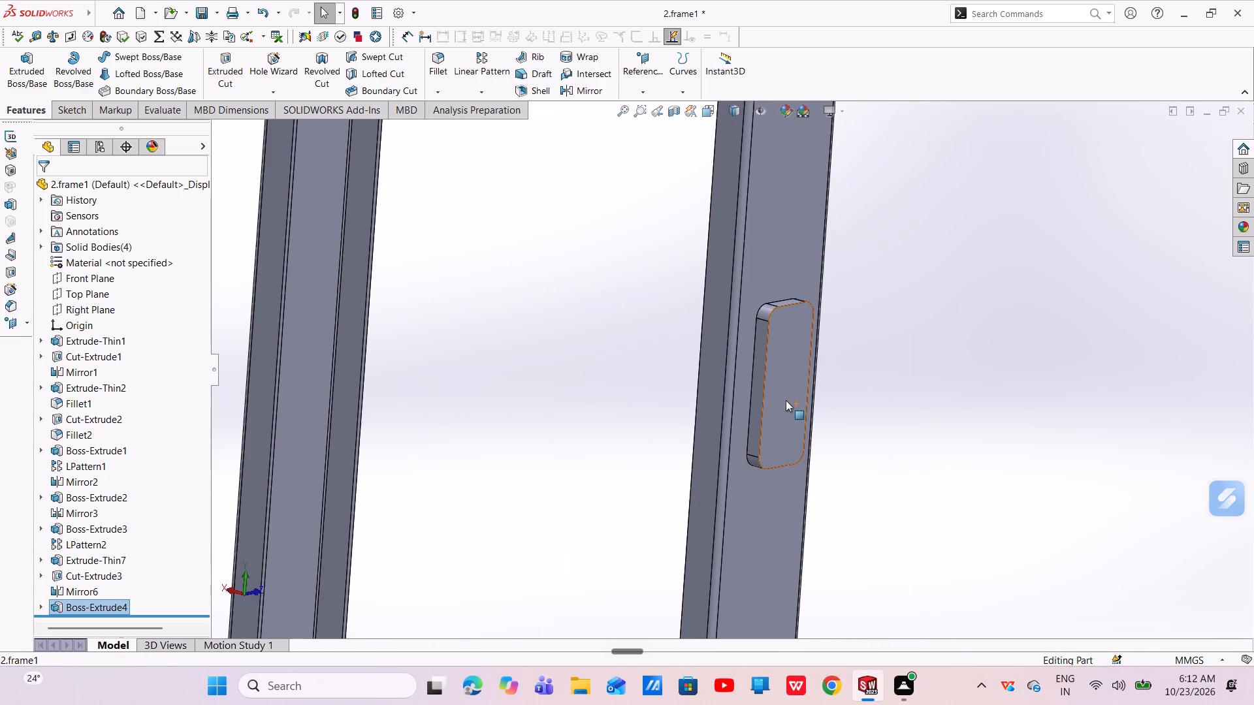
key("ctrl+s")
key("ctrl+s")
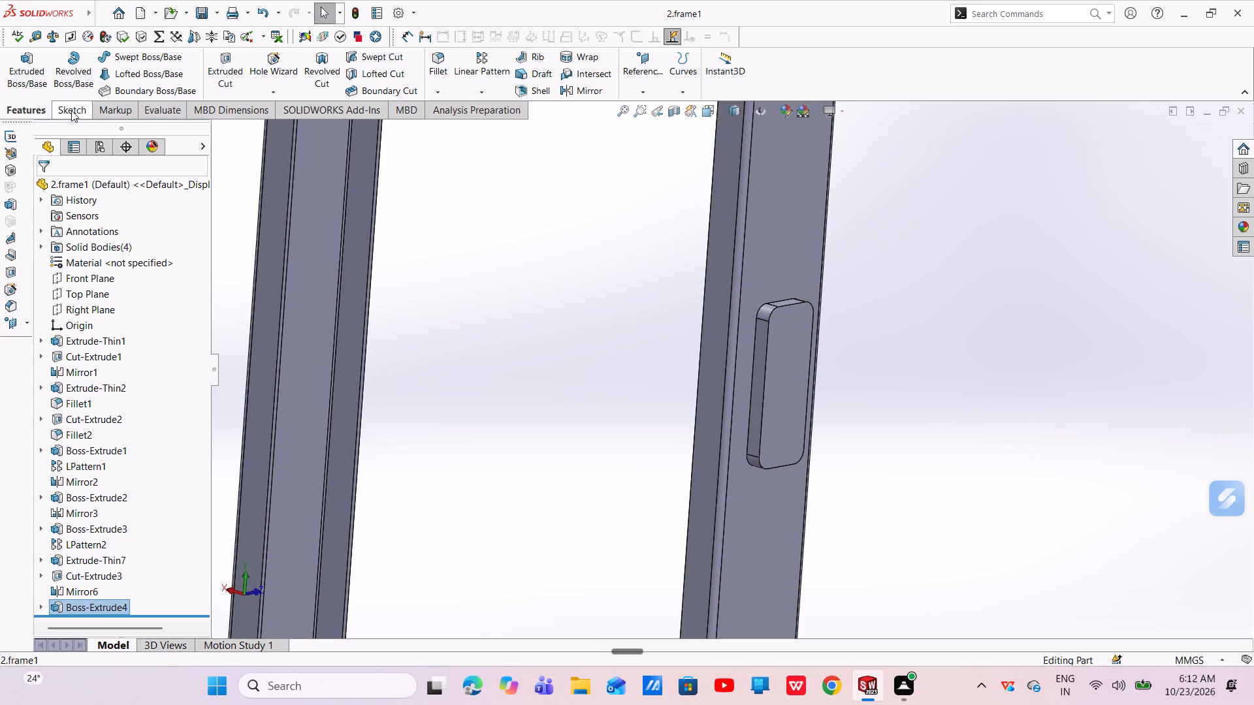
Start a sketch on the outer face of the rounded pad and convert the face's outline into sketch entities.
left_click(803, 366)
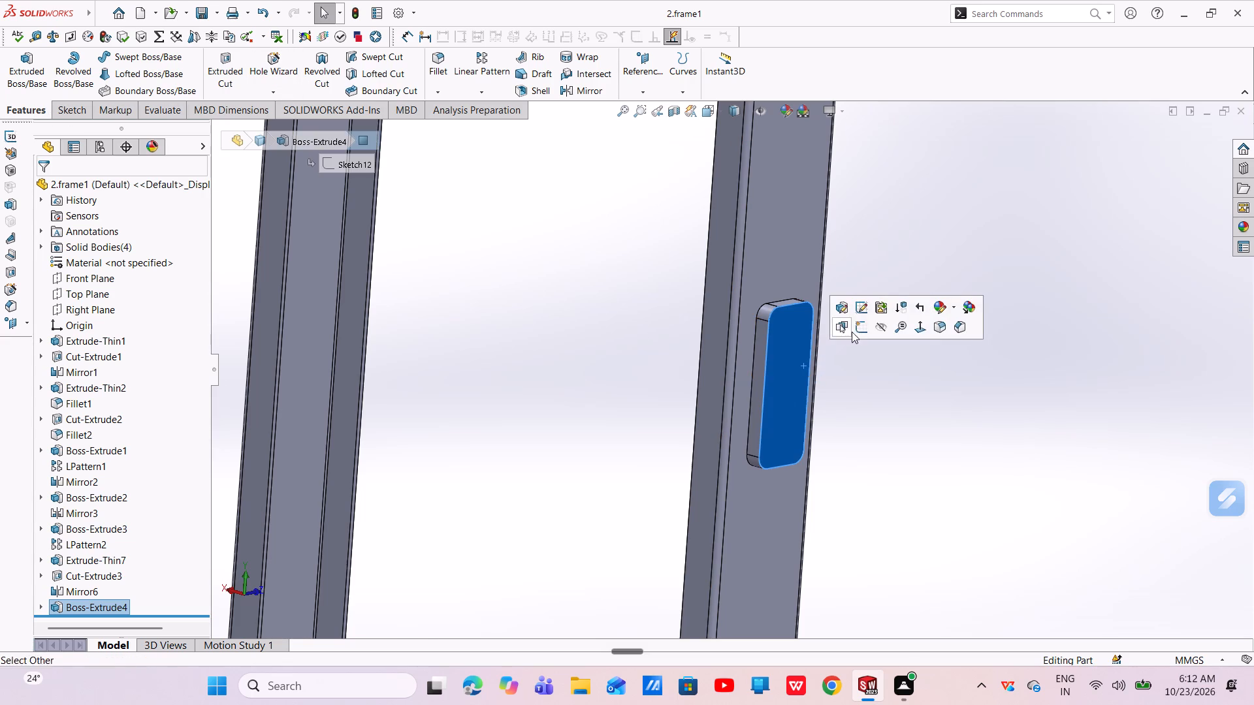
left_click(856, 329)
scroll(767, 388, "down", 4)
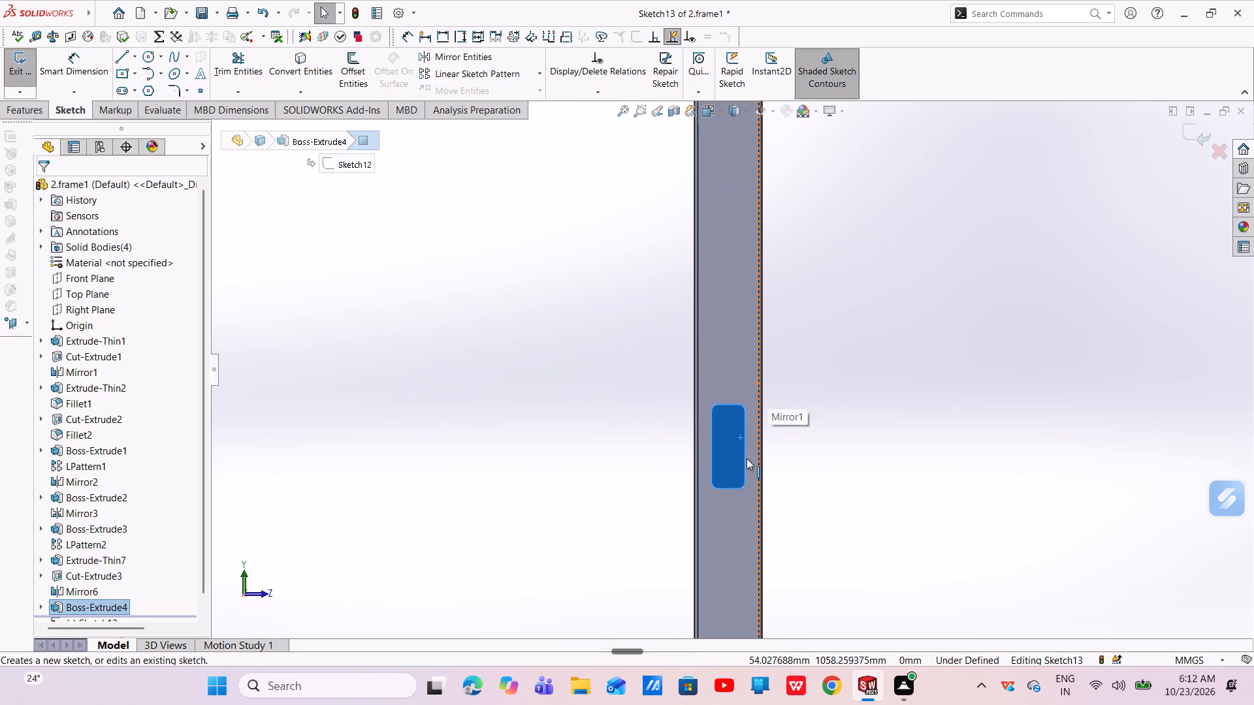
scroll(747, 458, "down", 6)
left_click(305, 56)
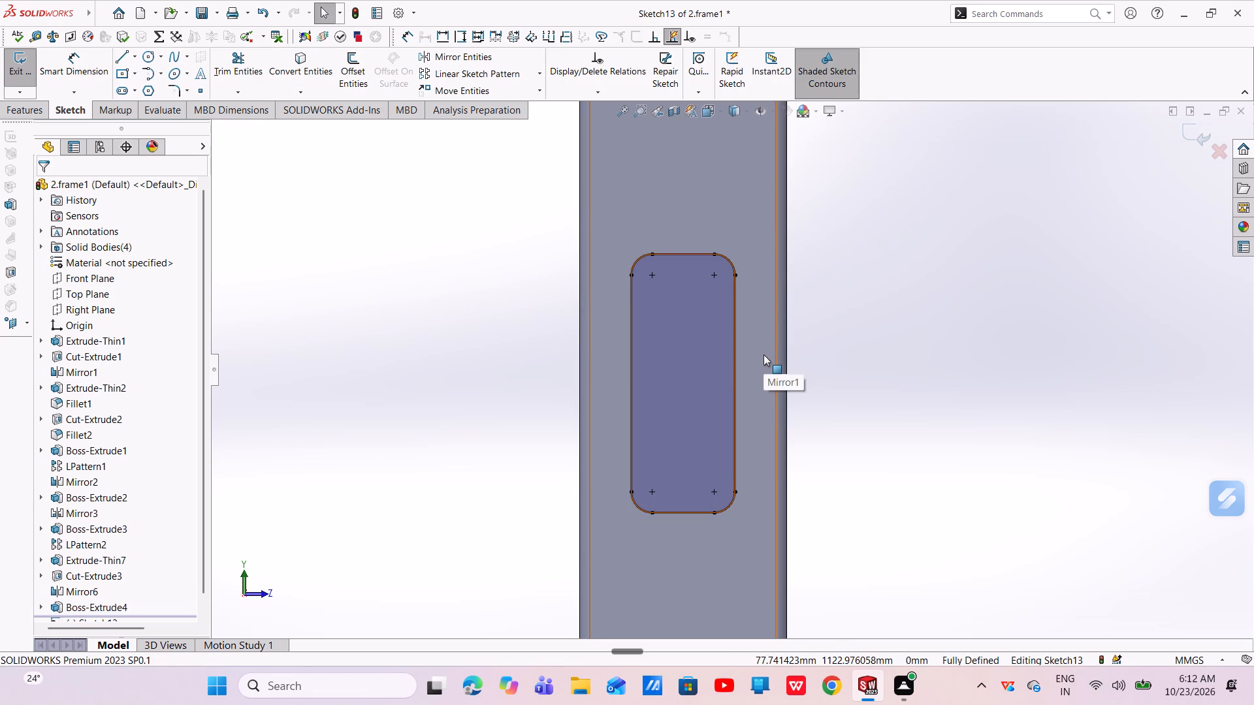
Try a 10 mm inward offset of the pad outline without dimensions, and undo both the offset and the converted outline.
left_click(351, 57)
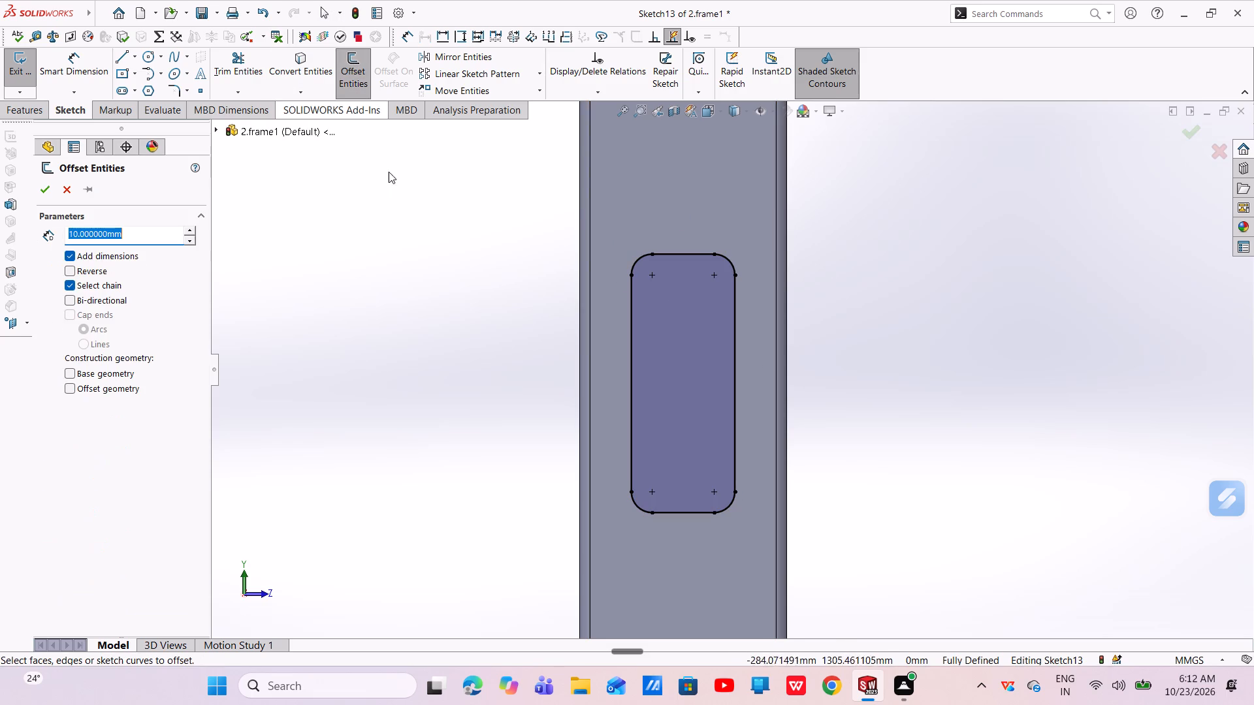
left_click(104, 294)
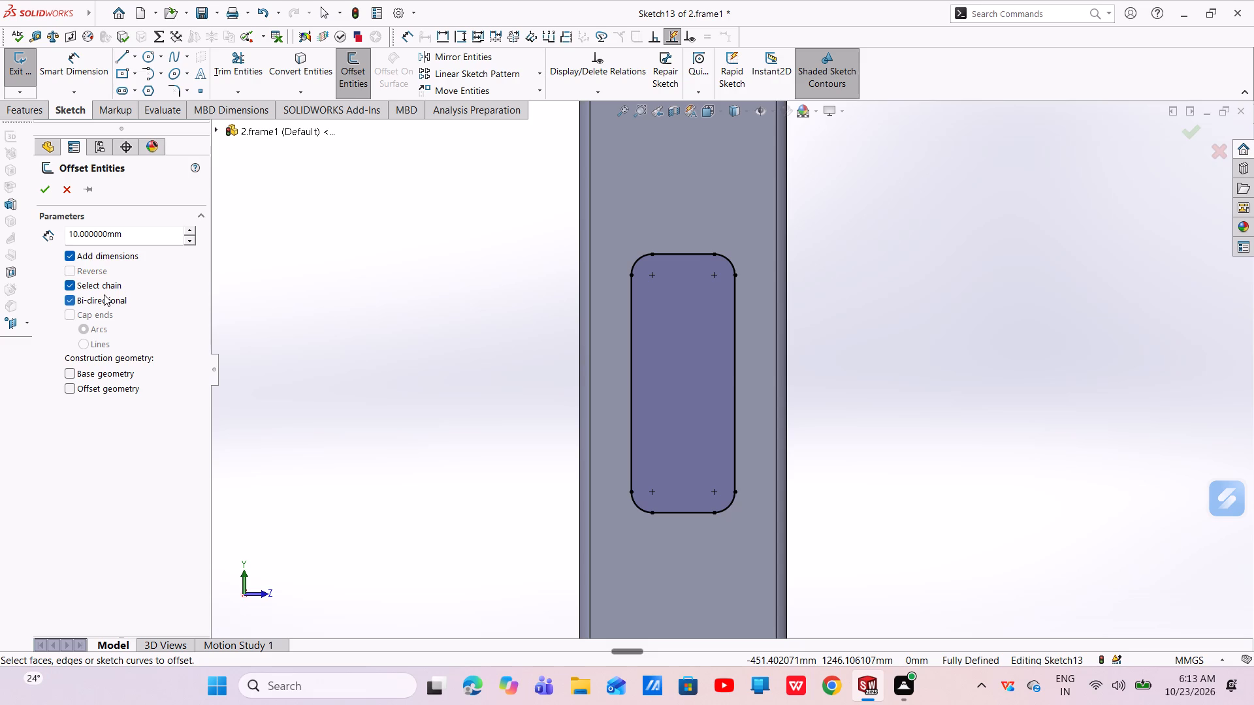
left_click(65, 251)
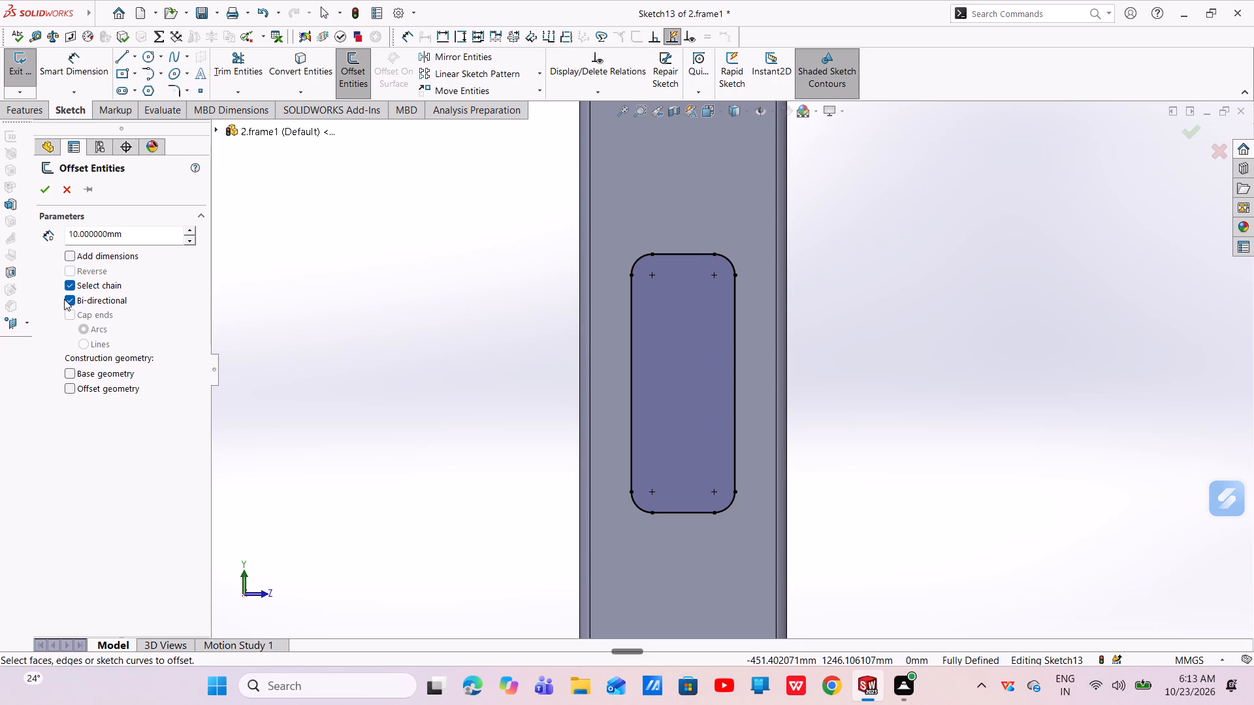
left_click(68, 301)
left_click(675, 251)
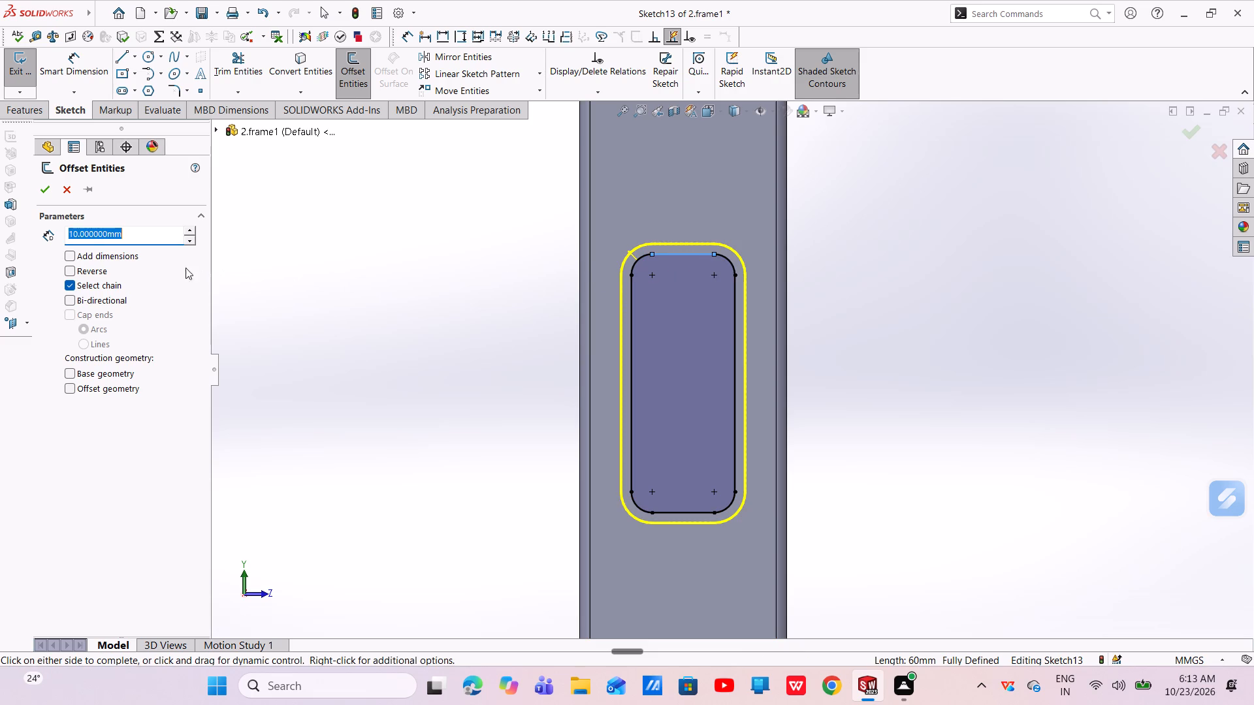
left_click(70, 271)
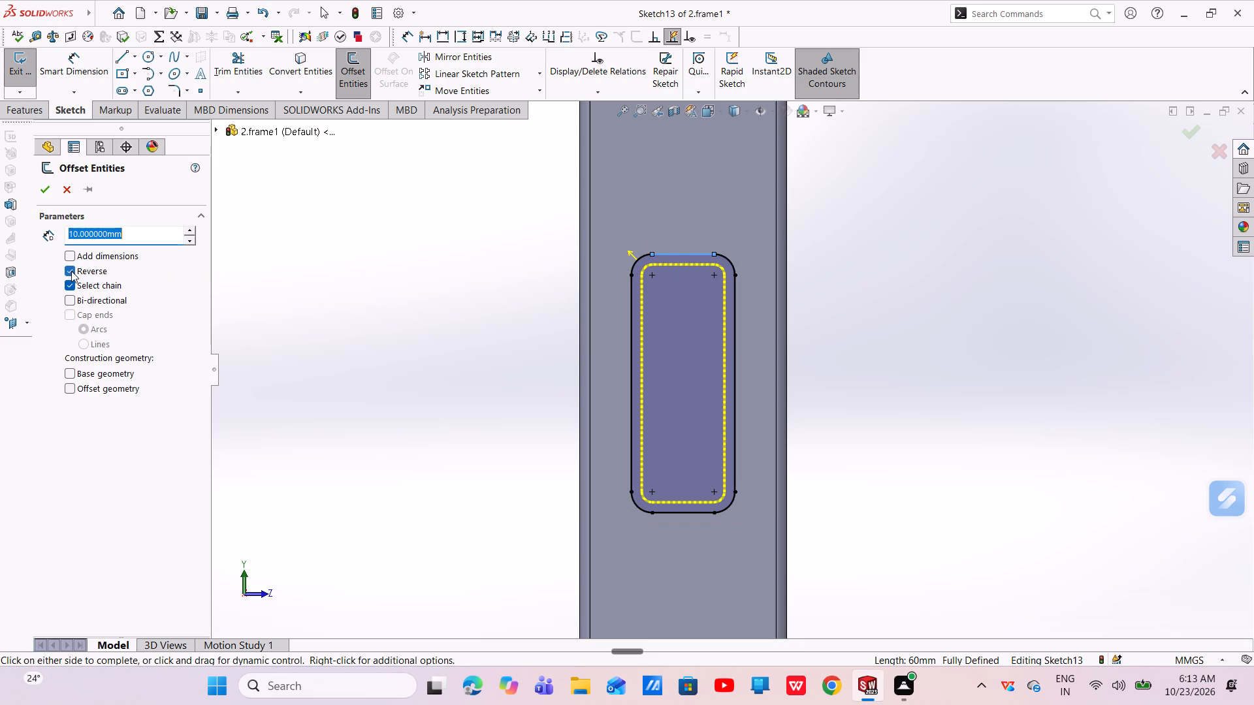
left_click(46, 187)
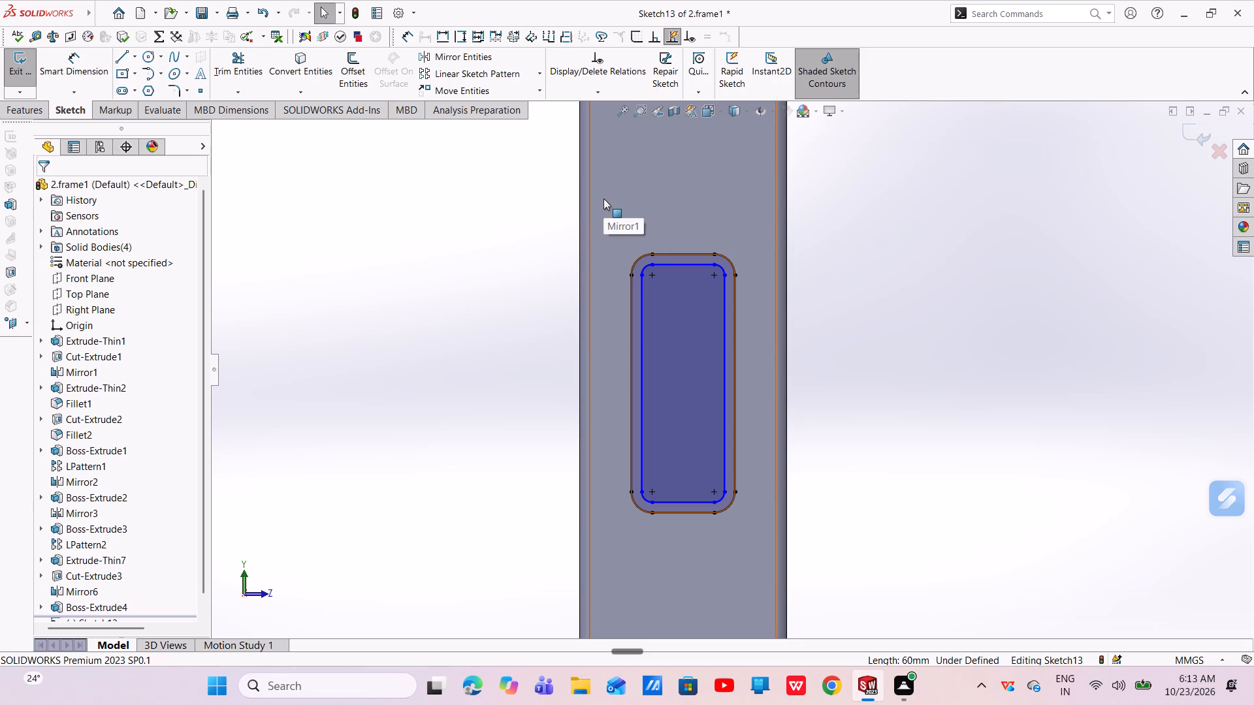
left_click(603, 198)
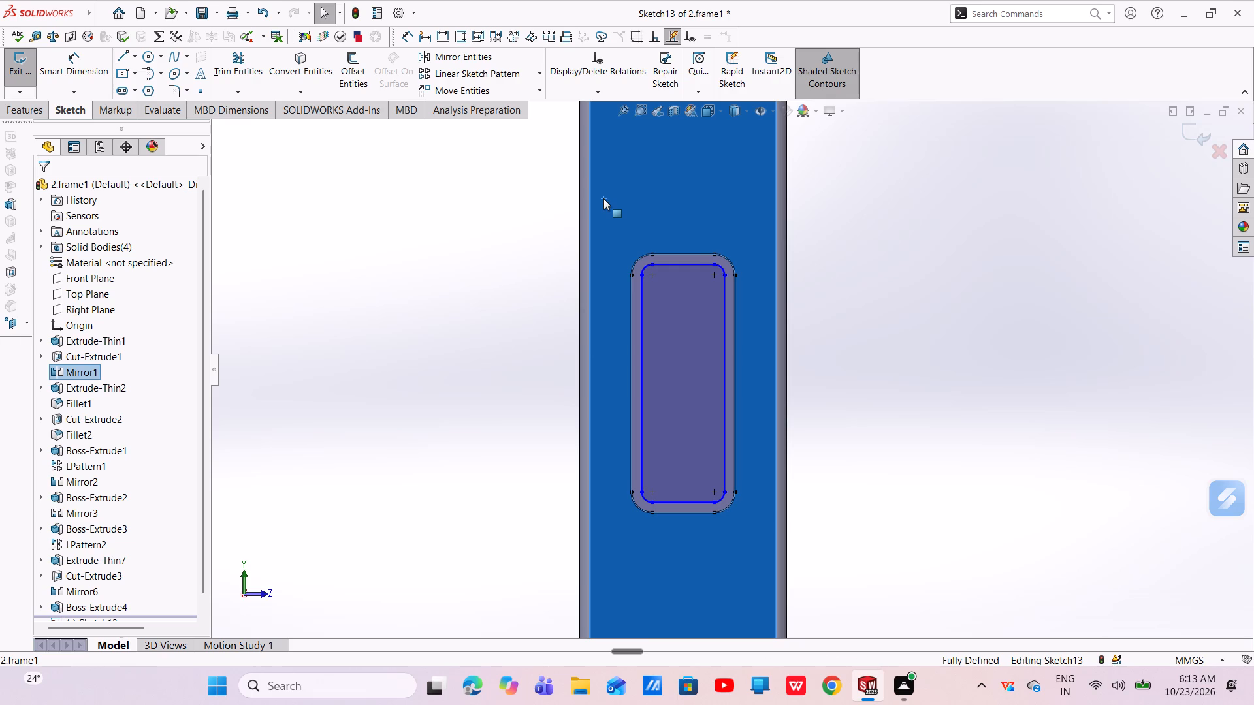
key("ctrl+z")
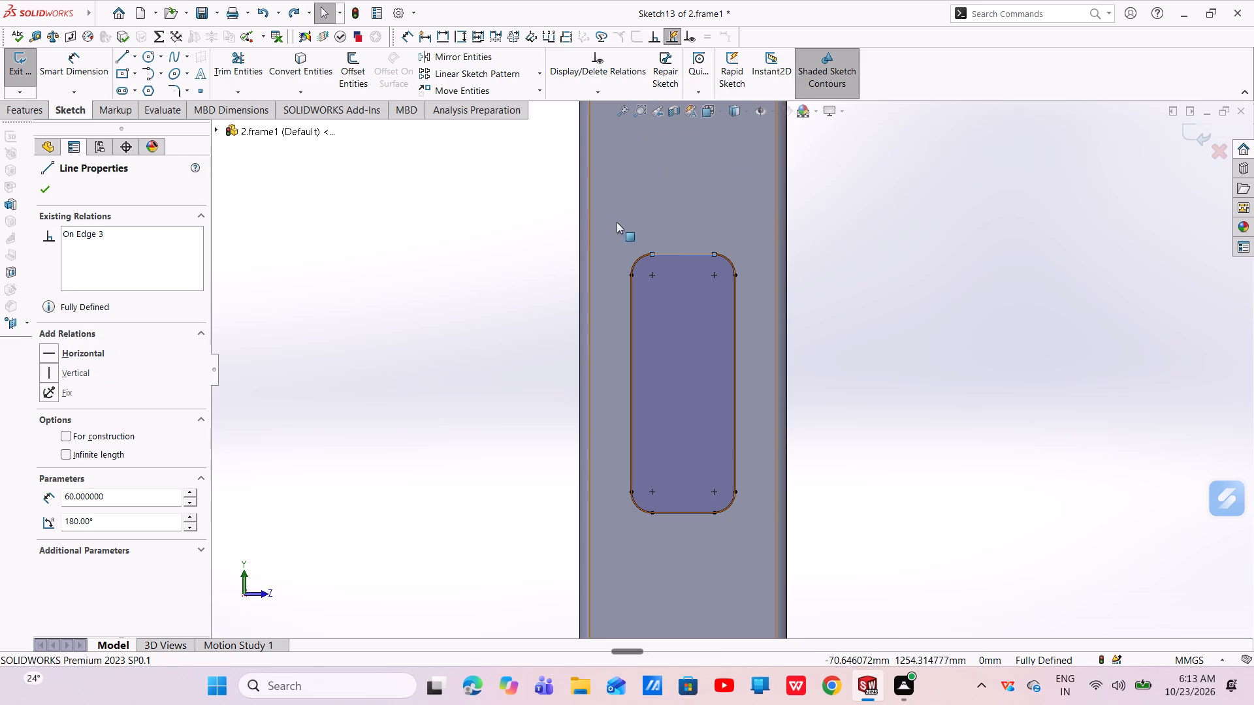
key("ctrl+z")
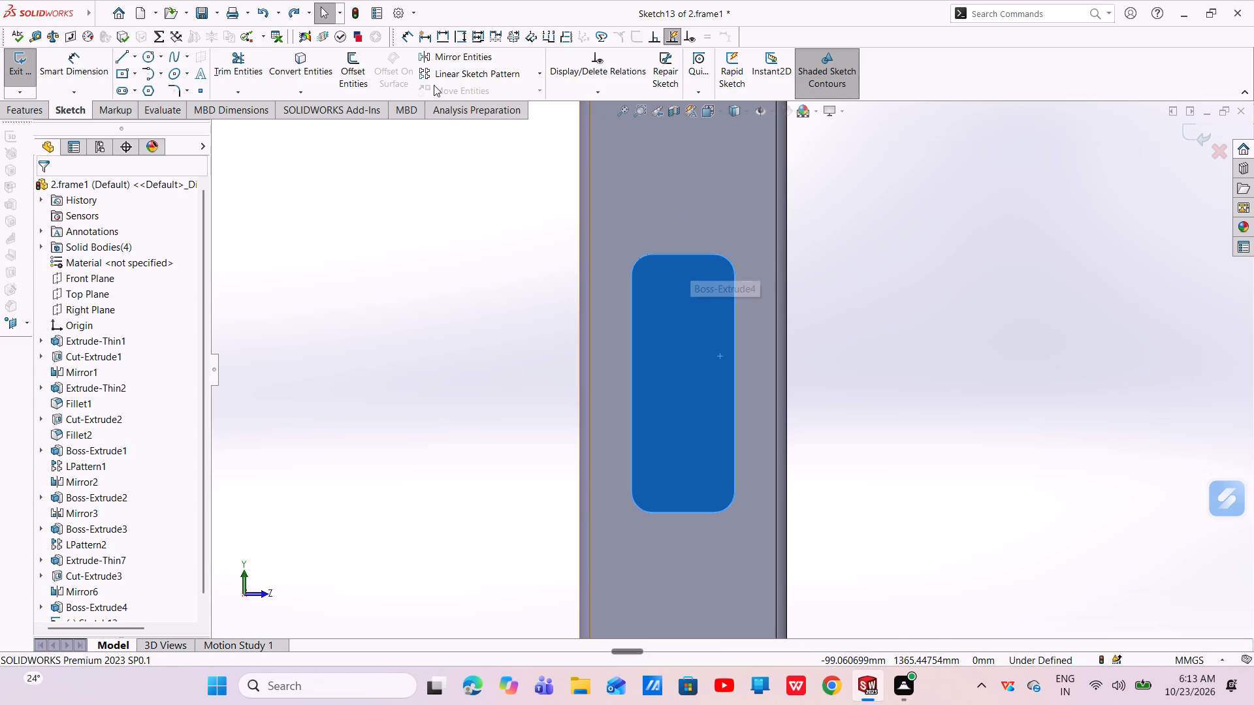
Convert the pad face's outline into sketch entities again.
left_click(315, 54)
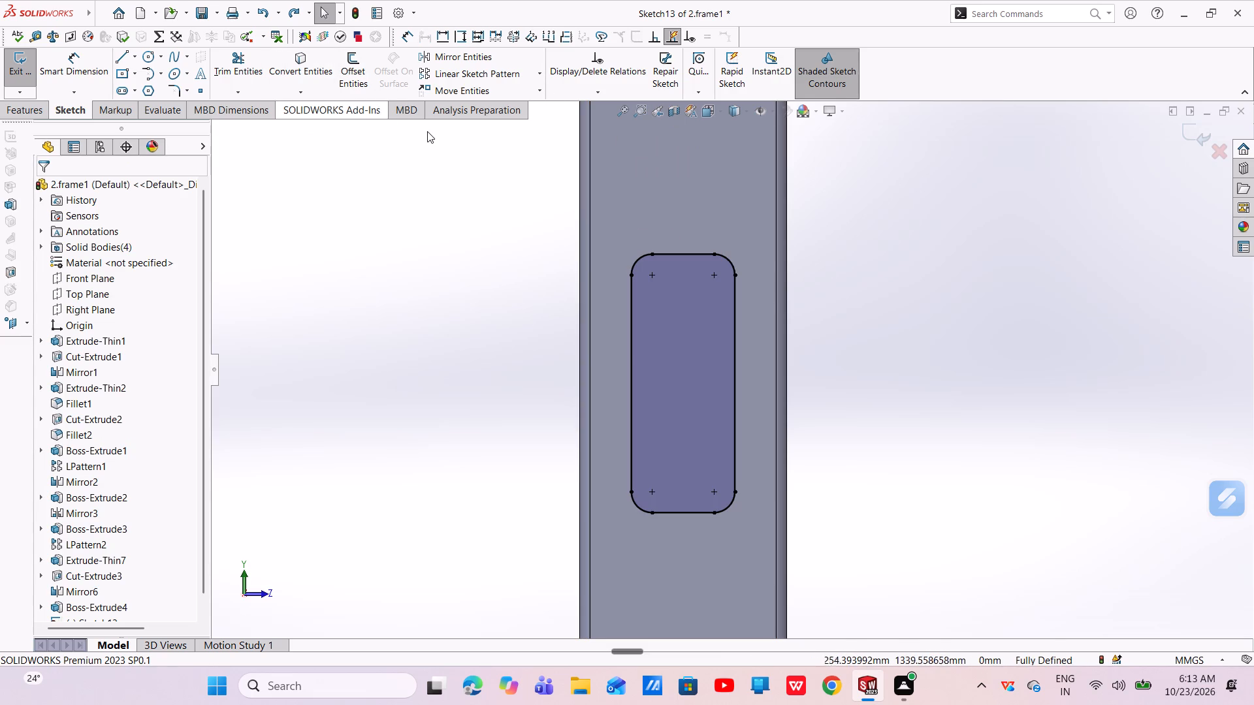
key("Escape")
Offset the whole converted outline 20 mm inward, with the offset dimension added.
left_click(350, 53)
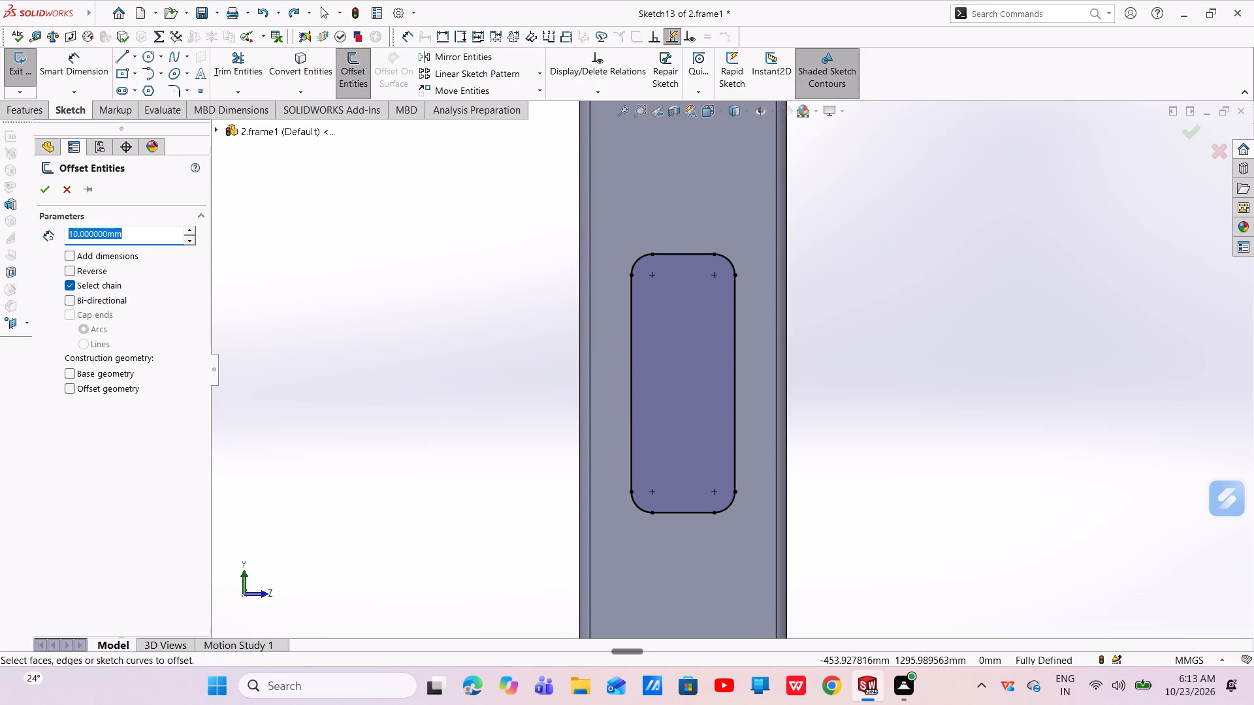
key("BackSpace")
type("20")
key("Return")
left_click(72, 255)
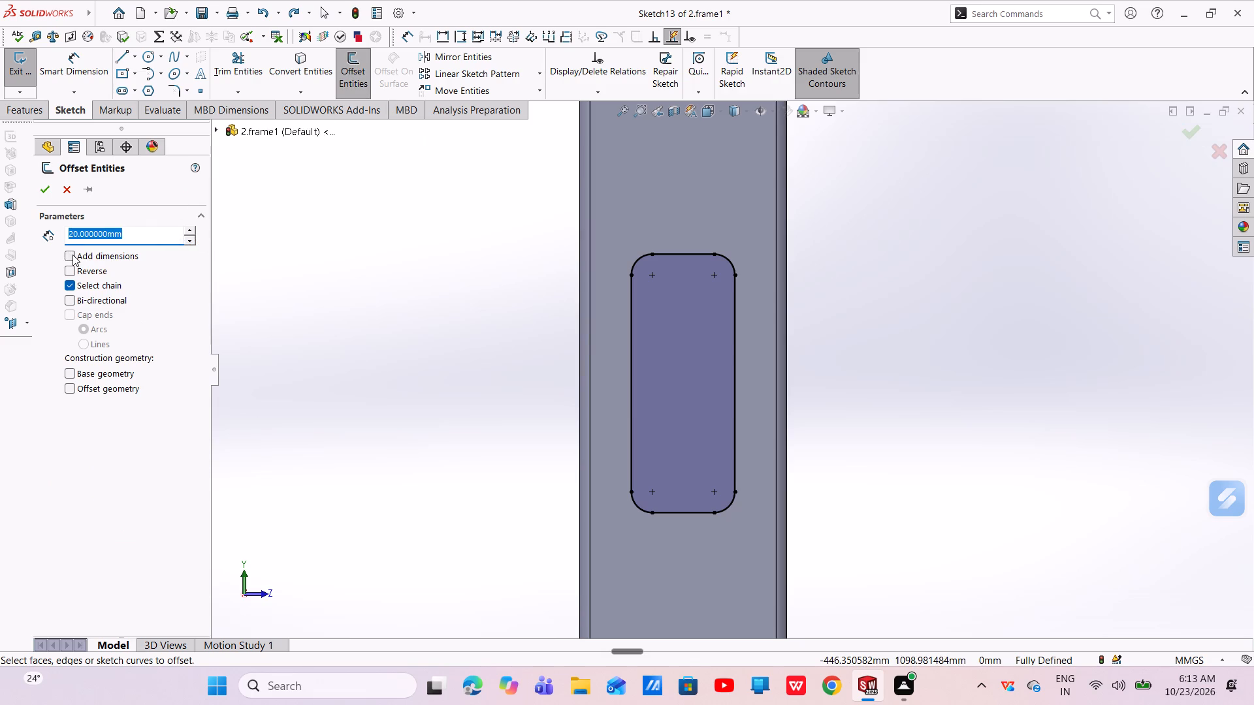
left_click(69, 275)
left_click(688, 251)
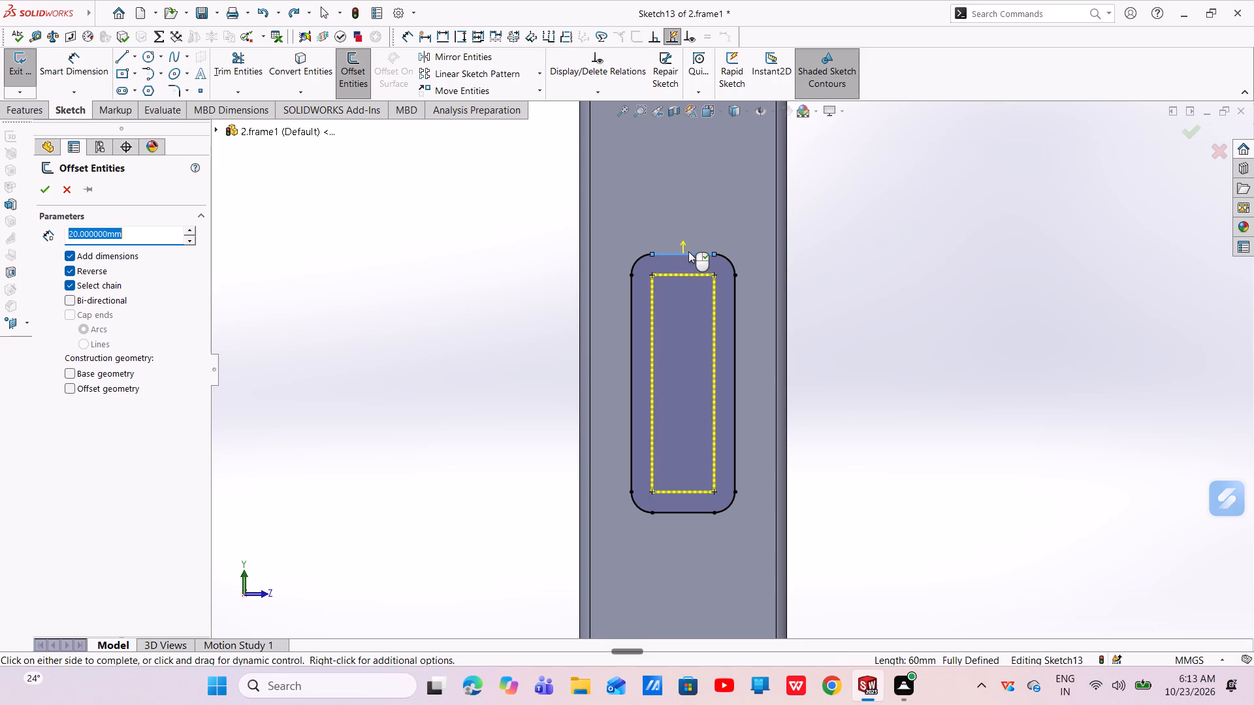
left_click(40, 194)
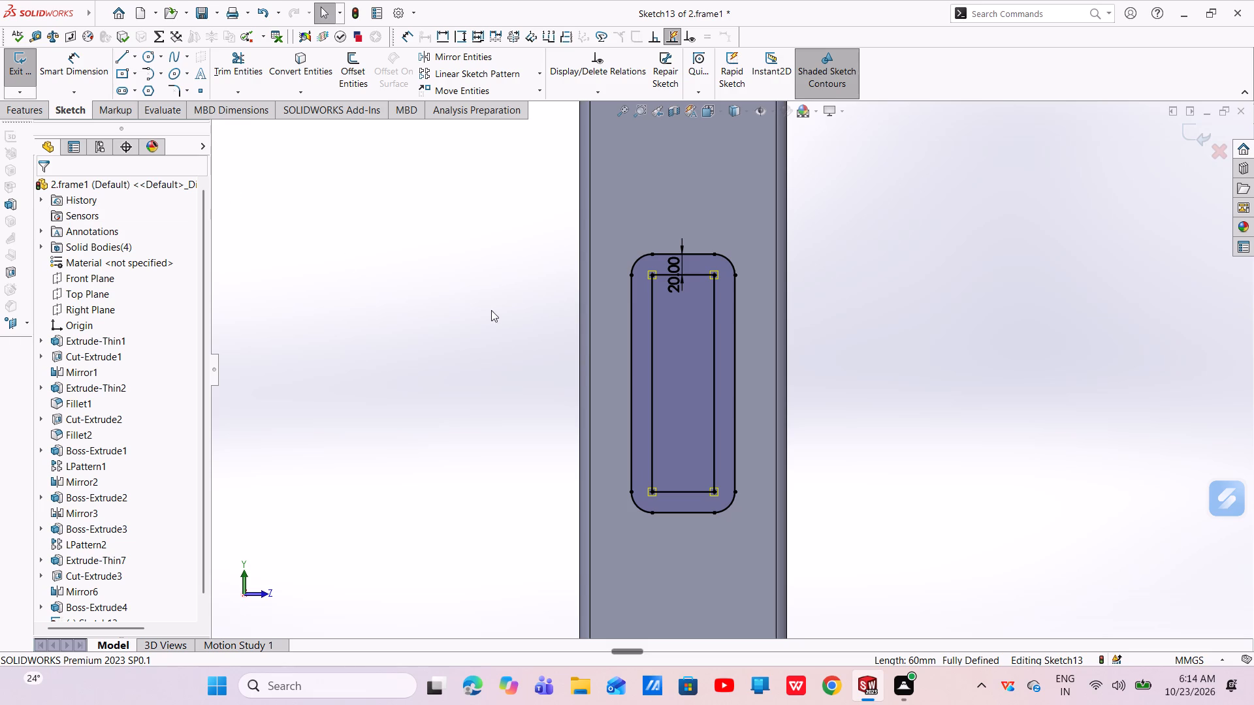
Extrude only the inner rectangular region of the sketch as a blind 40 mm boss, merged with the pad.
left_click(26, 117)
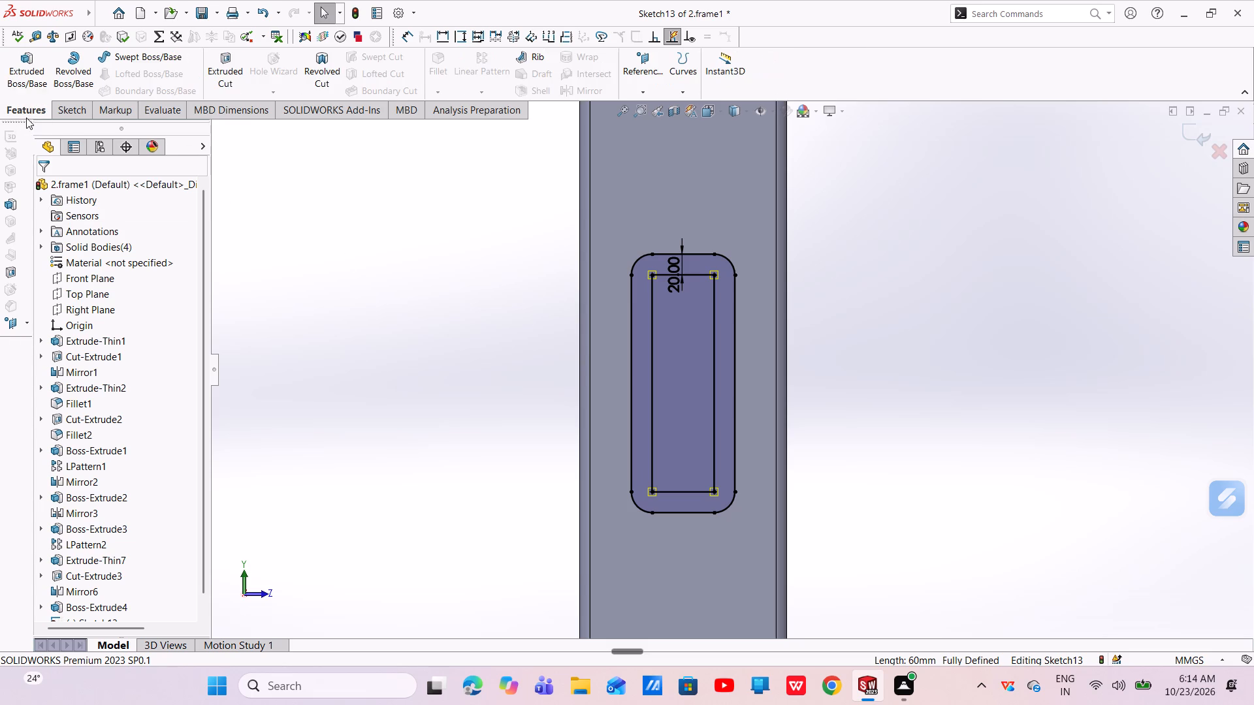
left_click(20, 80)
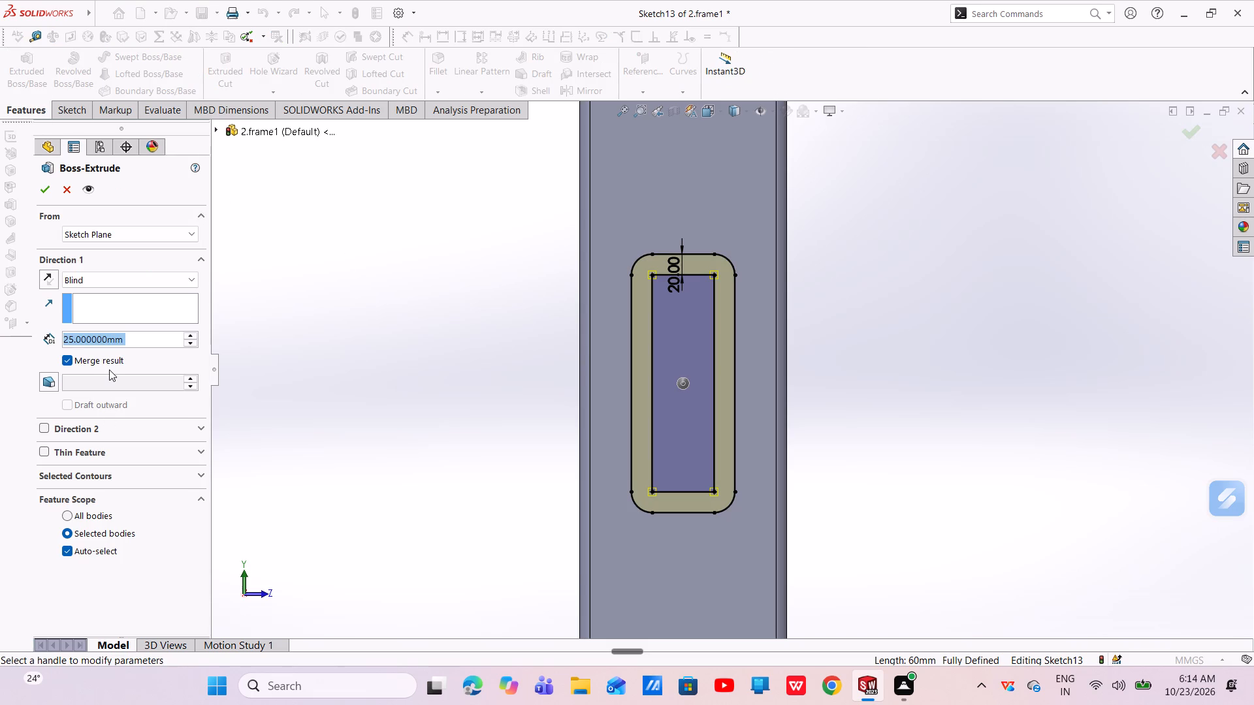
key("BackSpace")
type("40")
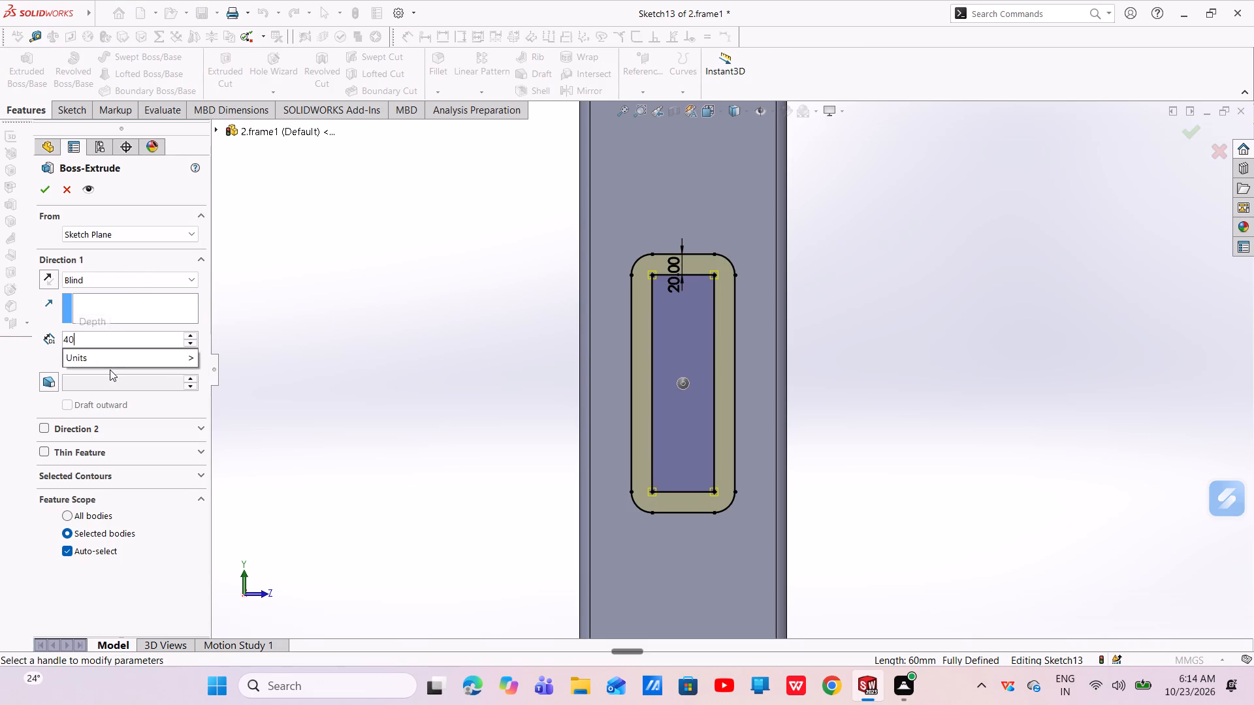
key("Return")
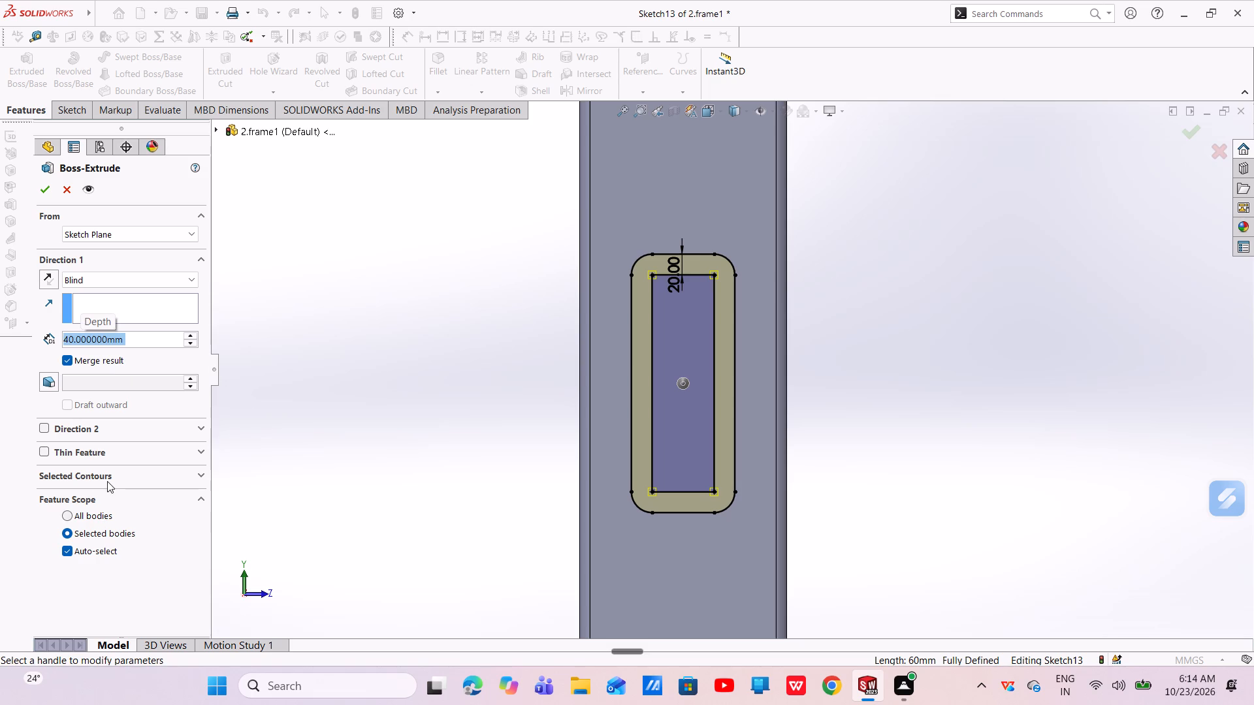
left_click(108, 481)
left_click(102, 506)
left_click(683, 309)
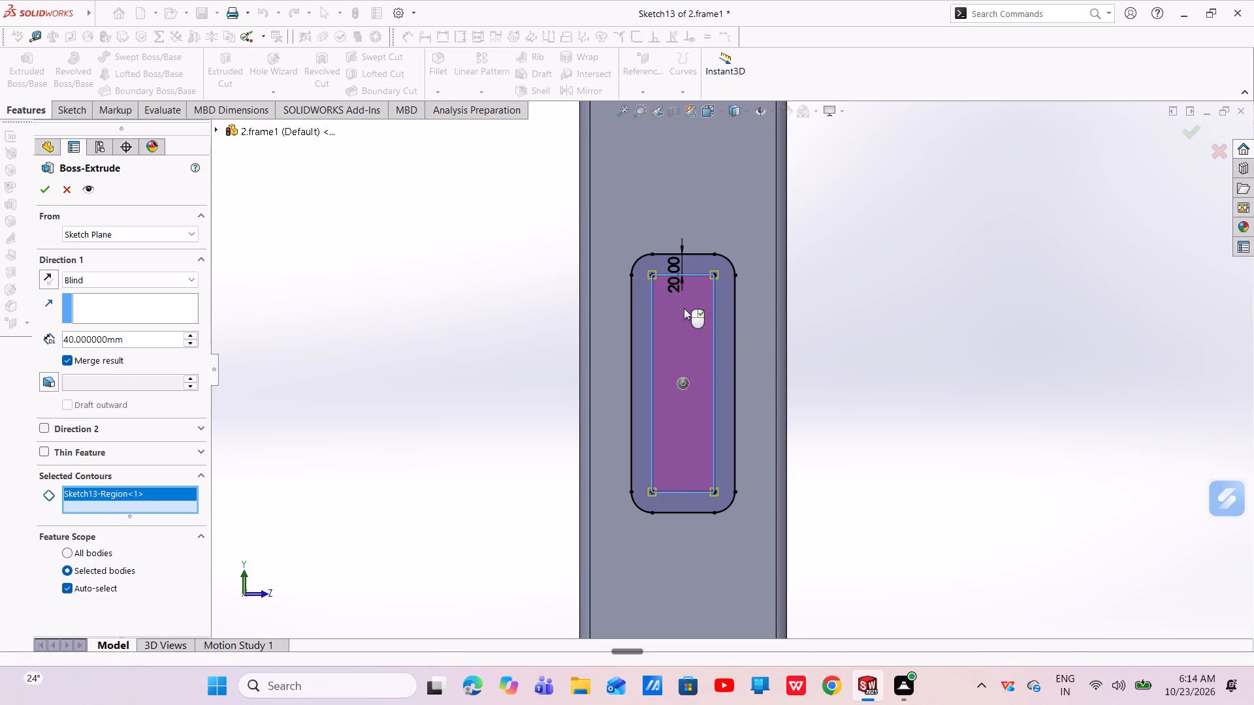
left_click(50, 183)
Start a sketch on the rectangular block's outer face and convert the face outline into sketch entities.
middle_click_drag(713, 332, 748, 333)
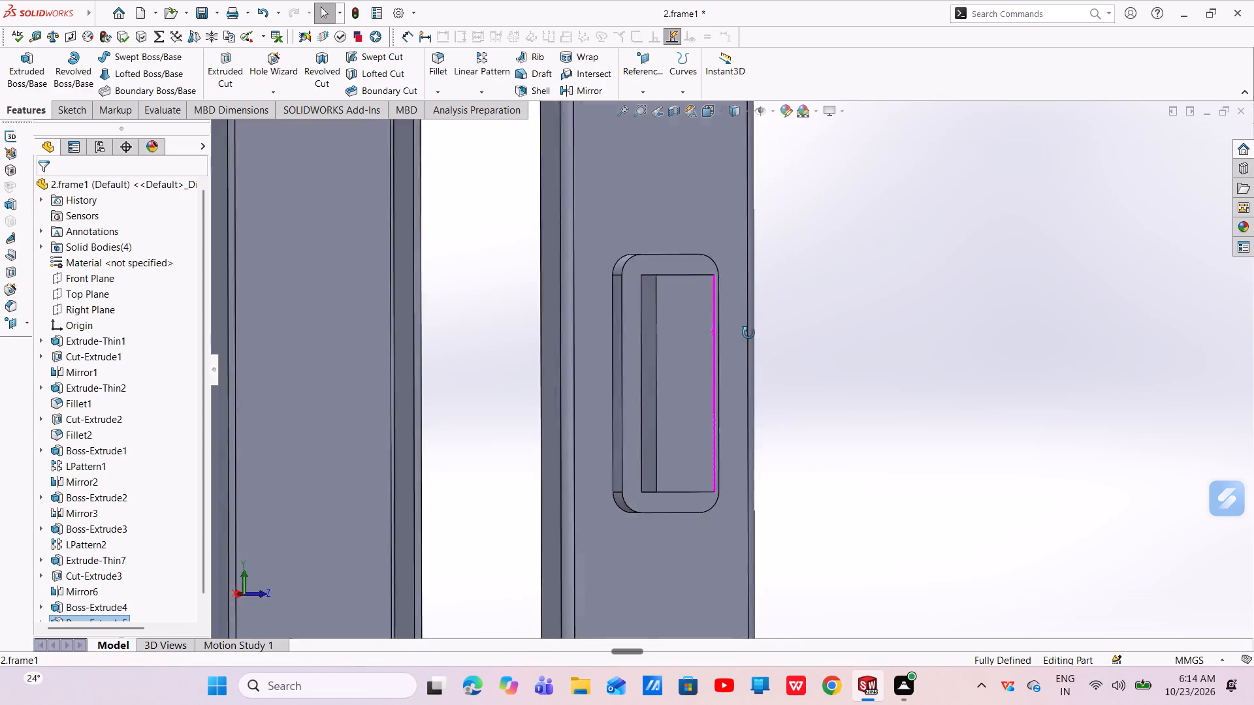
middle_click_drag(748, 333, 778, 349)
scroll(777, 354, "up", 2)
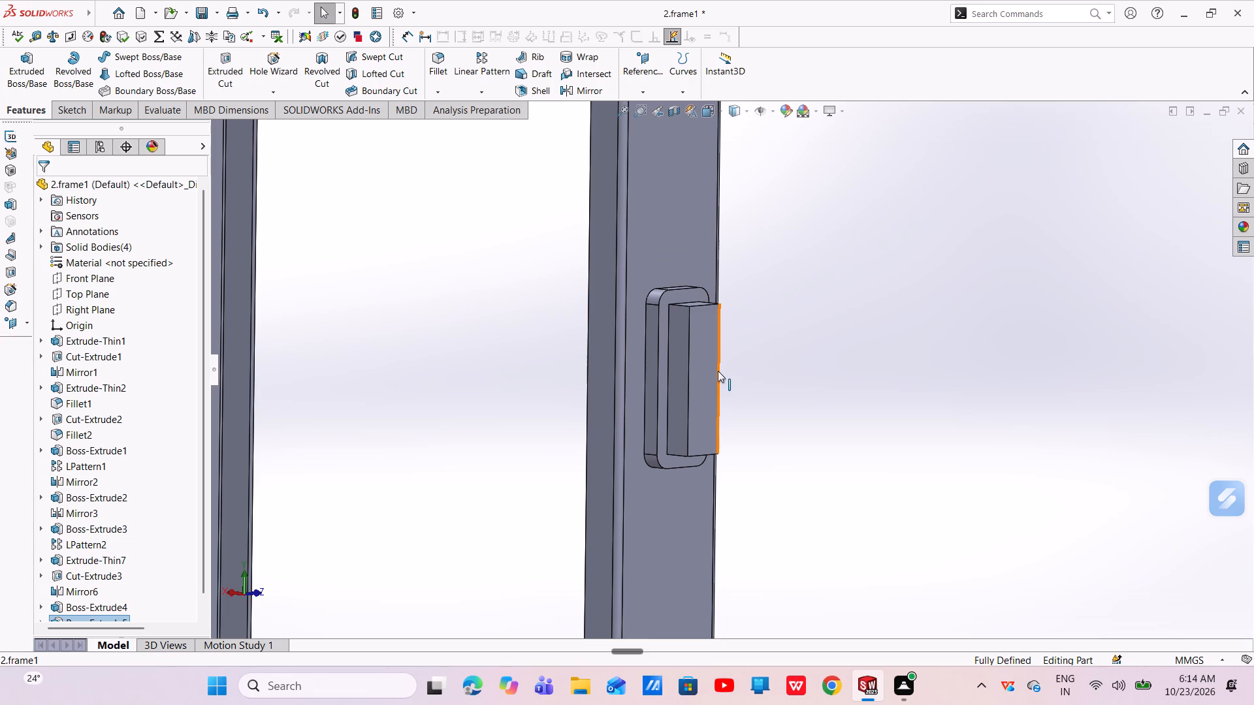
left_click(708, 373)
left_click(763, 339)
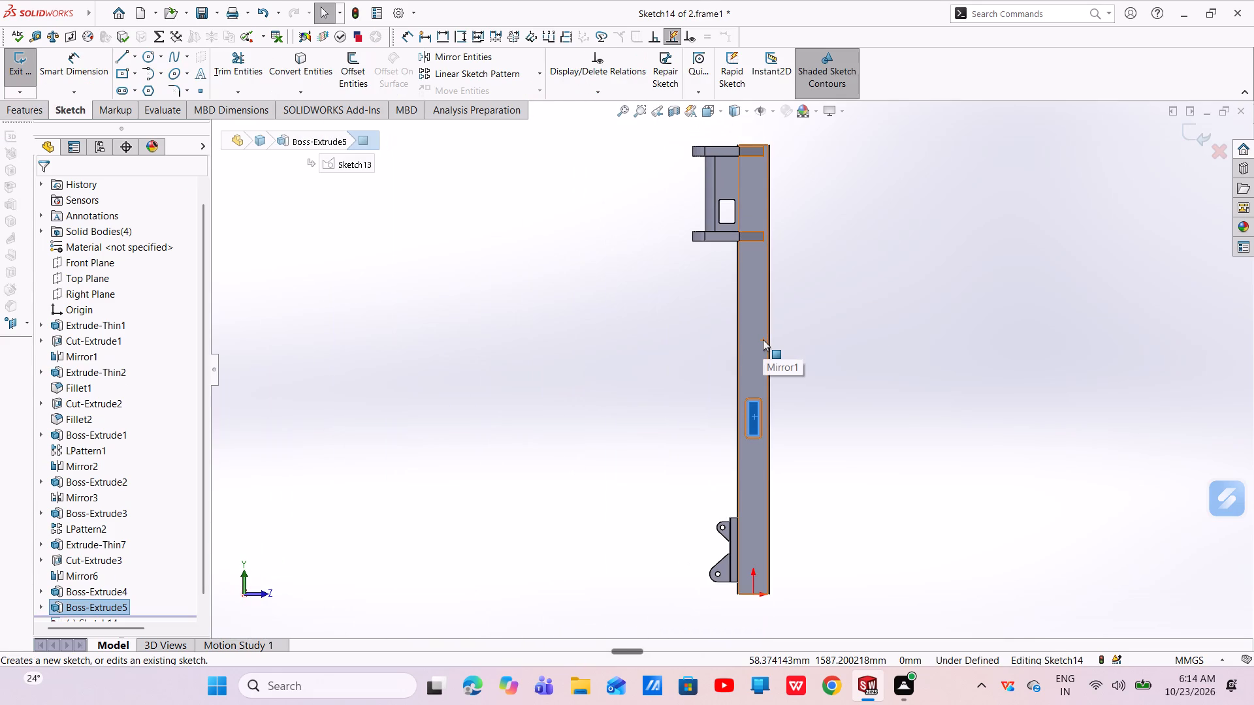
scroll(791, 436, "down", 5)
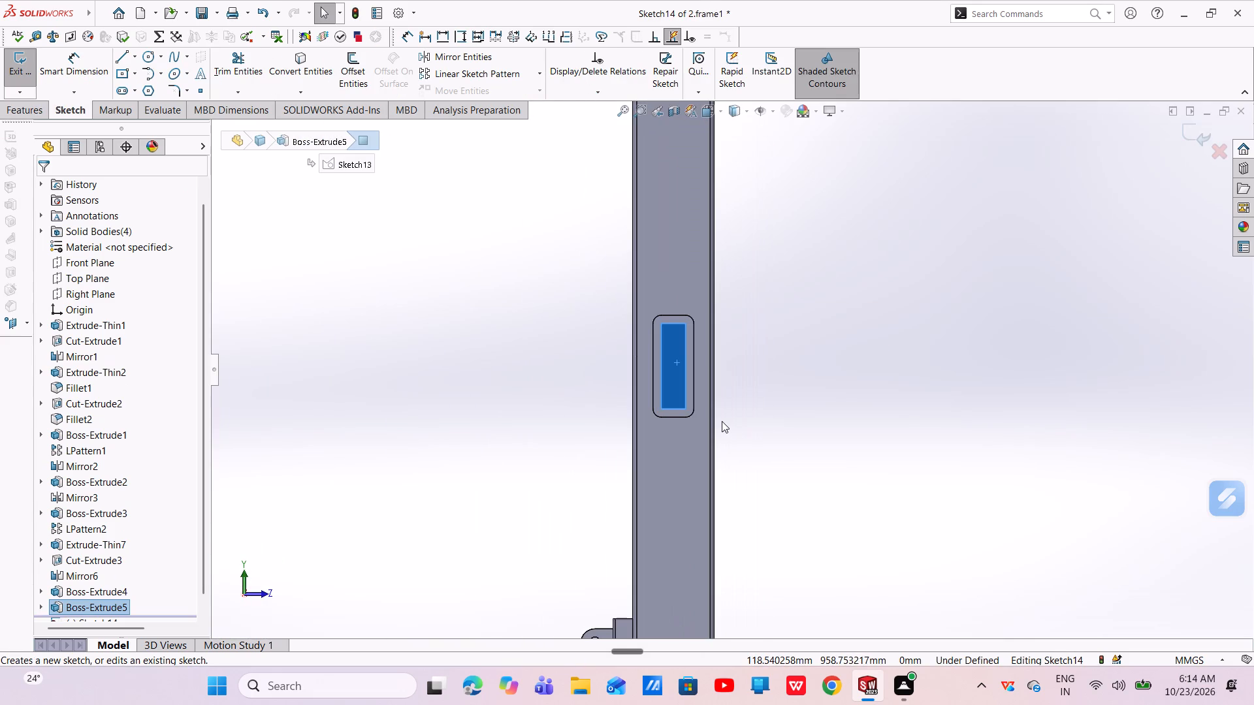
scroll(722, 421, "down", 3)
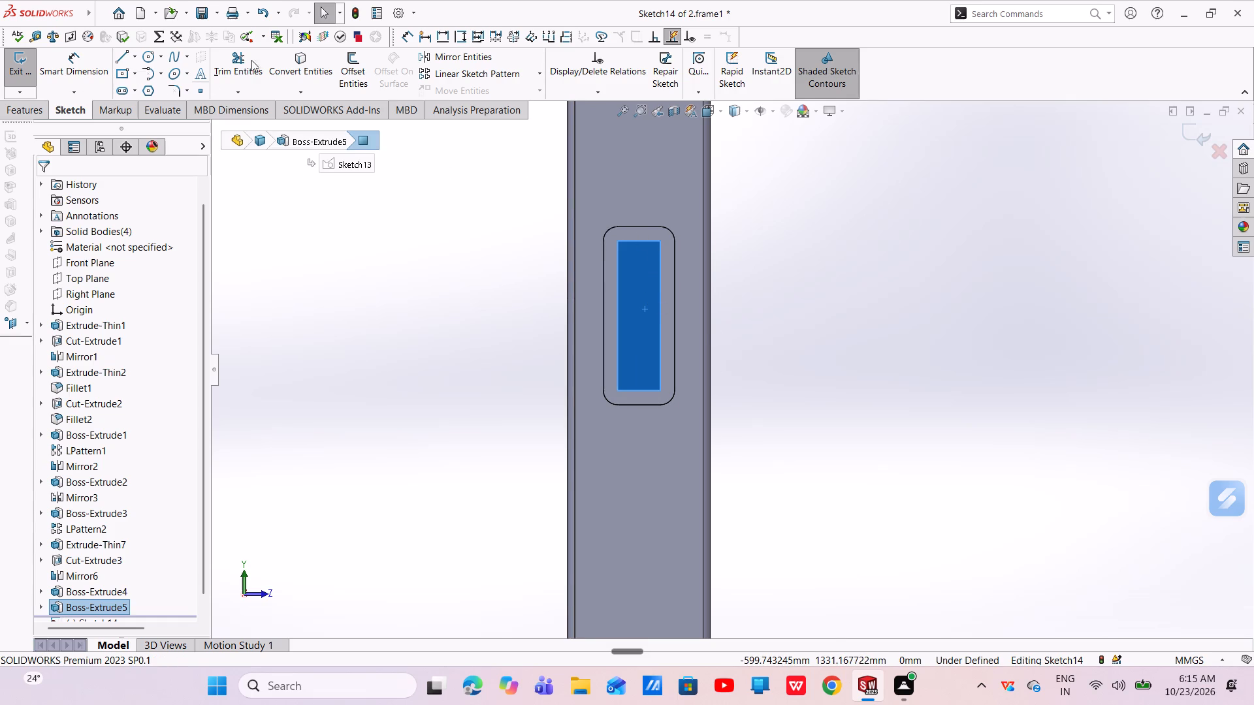
left_click(308, 64)
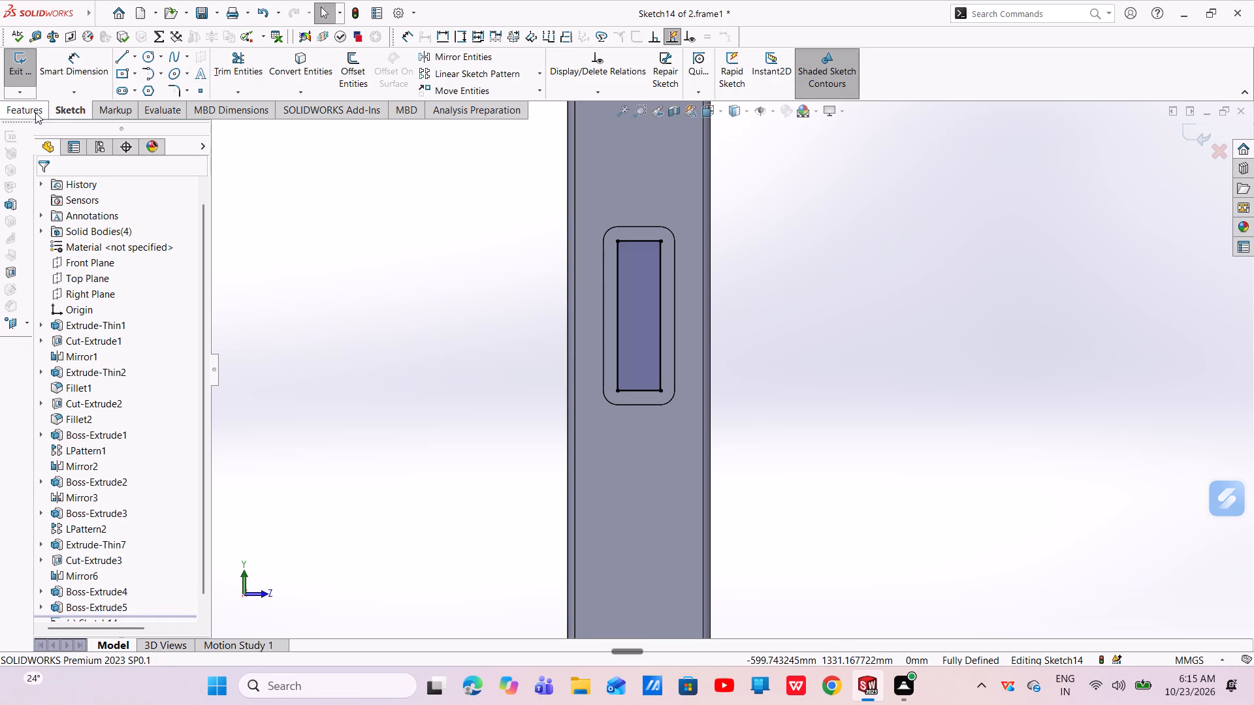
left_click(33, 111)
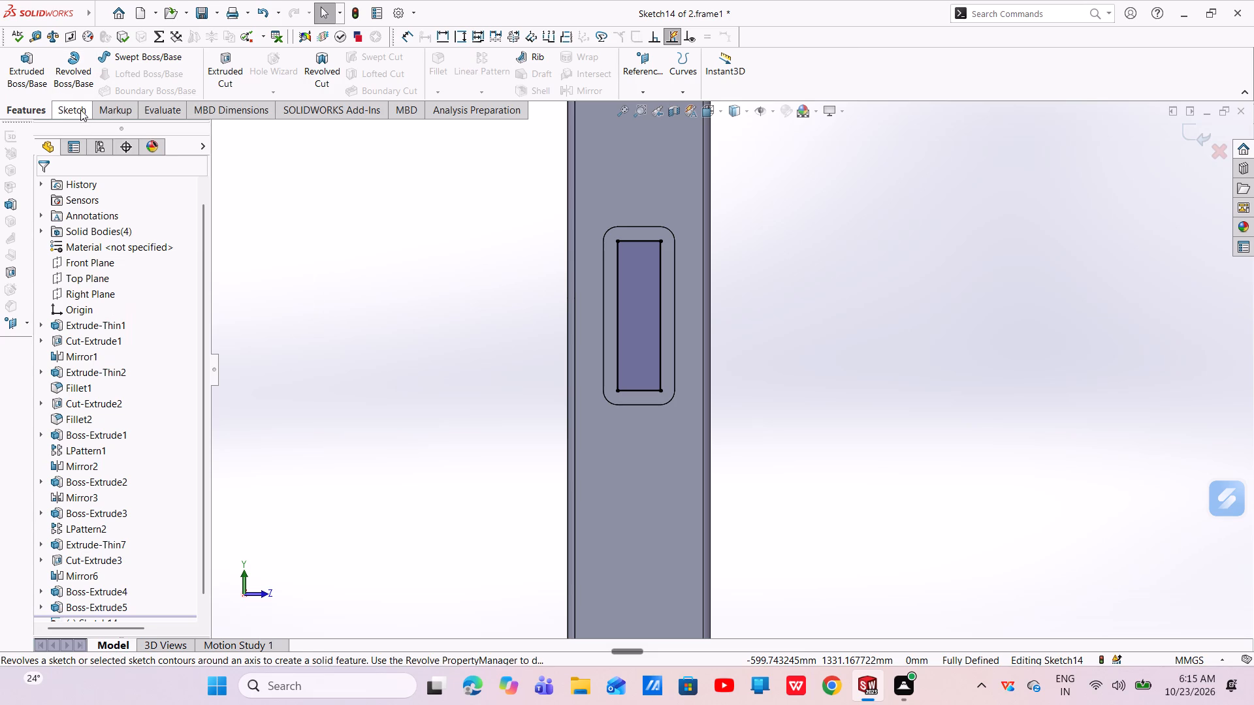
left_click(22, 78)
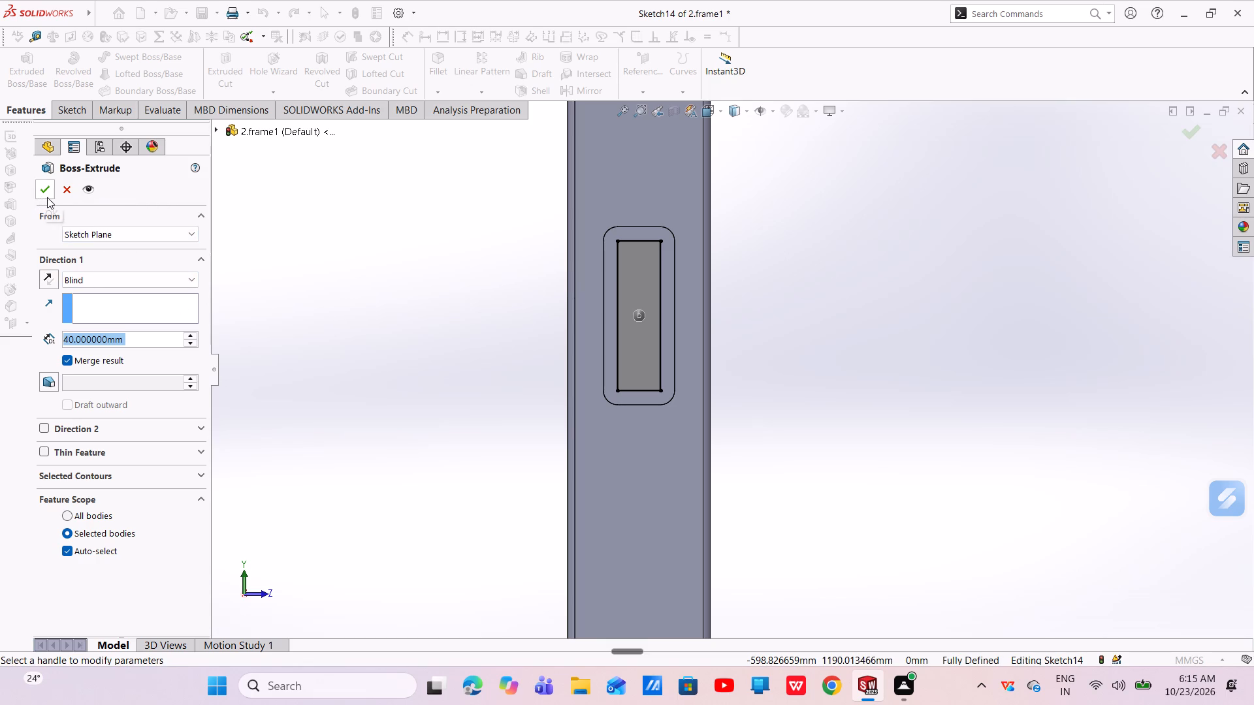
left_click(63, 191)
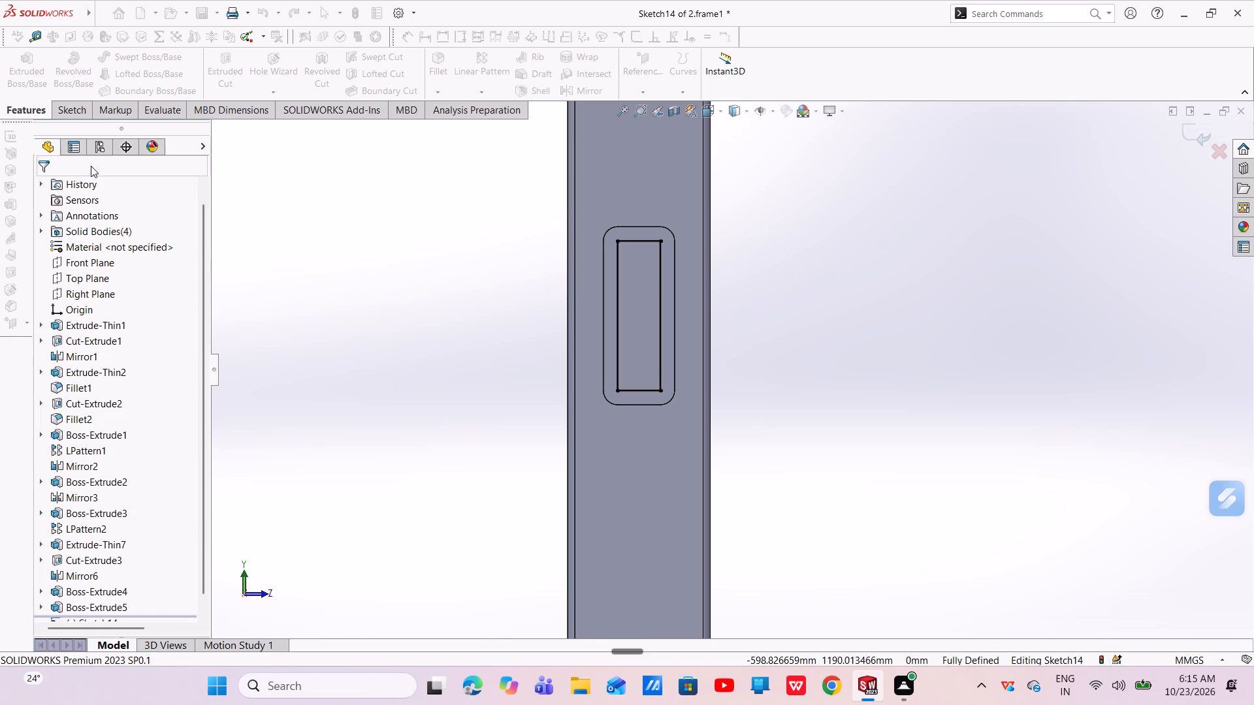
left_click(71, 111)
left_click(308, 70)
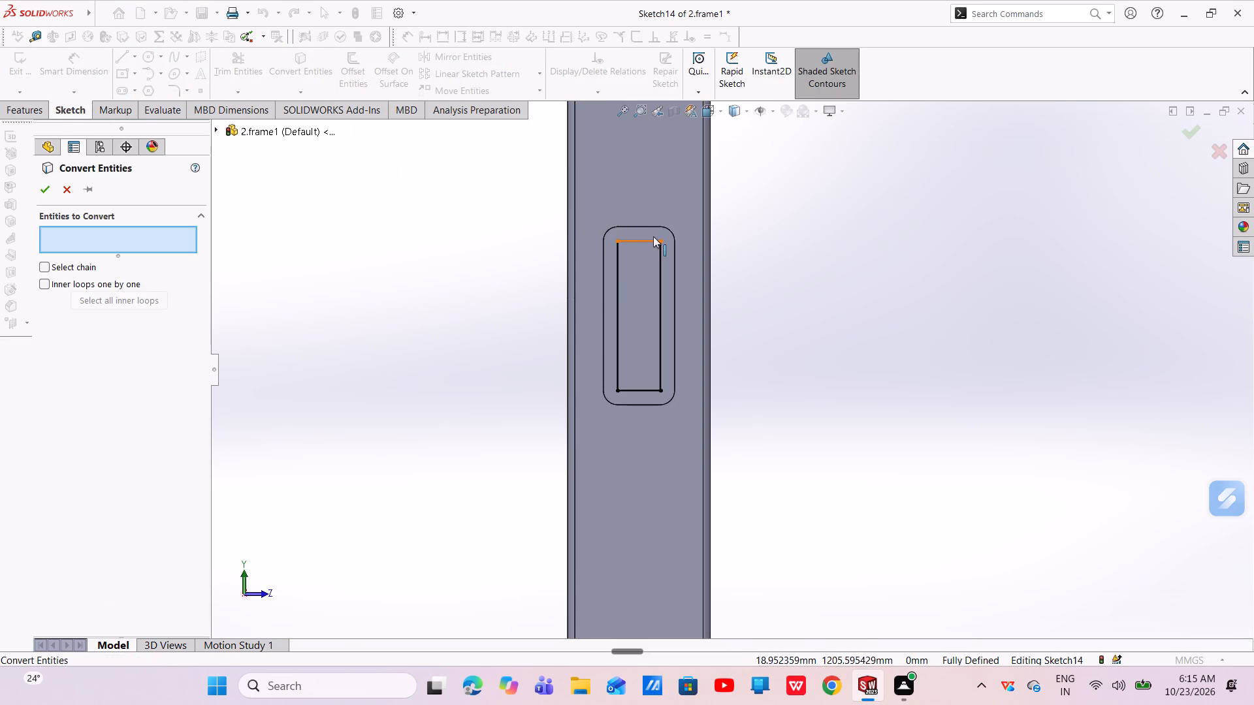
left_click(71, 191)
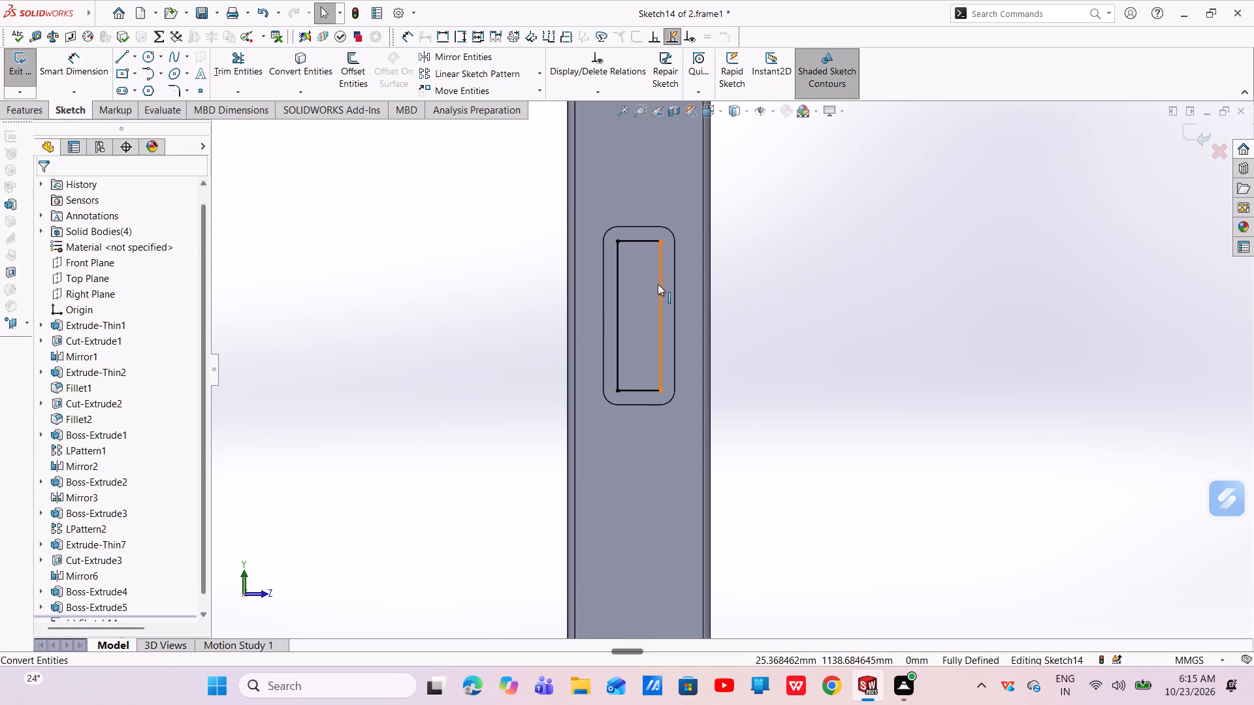
Offset the whole converted rectangle 20 mm inward using the reversed direction, with the offset dimension added.
middle_click_drag(654, 286, 598, 264)
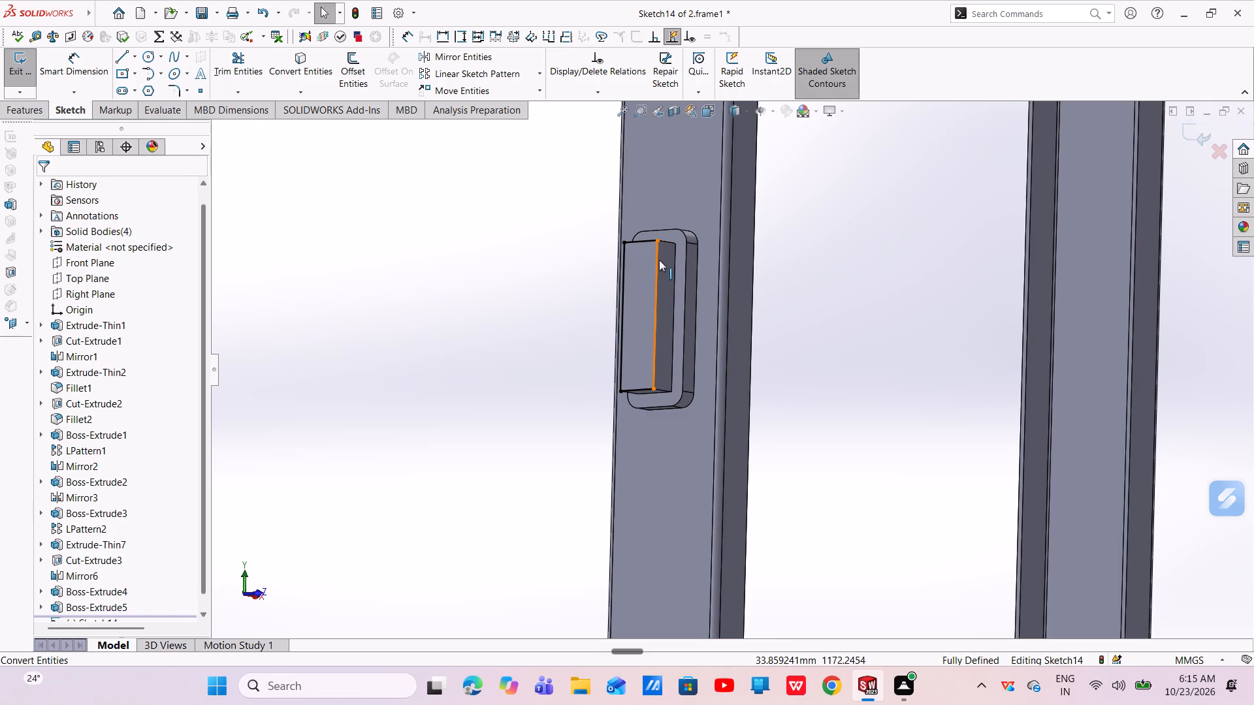
scroll(661, 262, "down", 1)
middle_click_drag(670, 273, 705, 310)
scroll(676, 283, "down", 4)
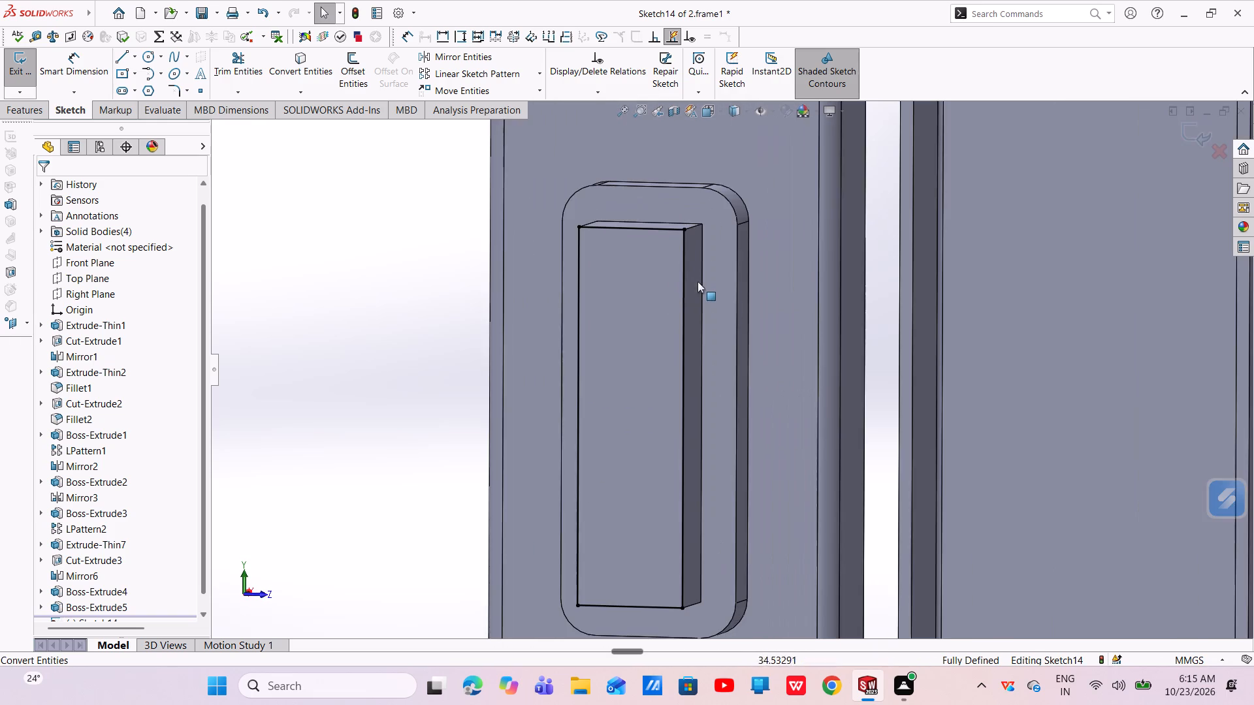
scroll(699, 284, "up", 2)
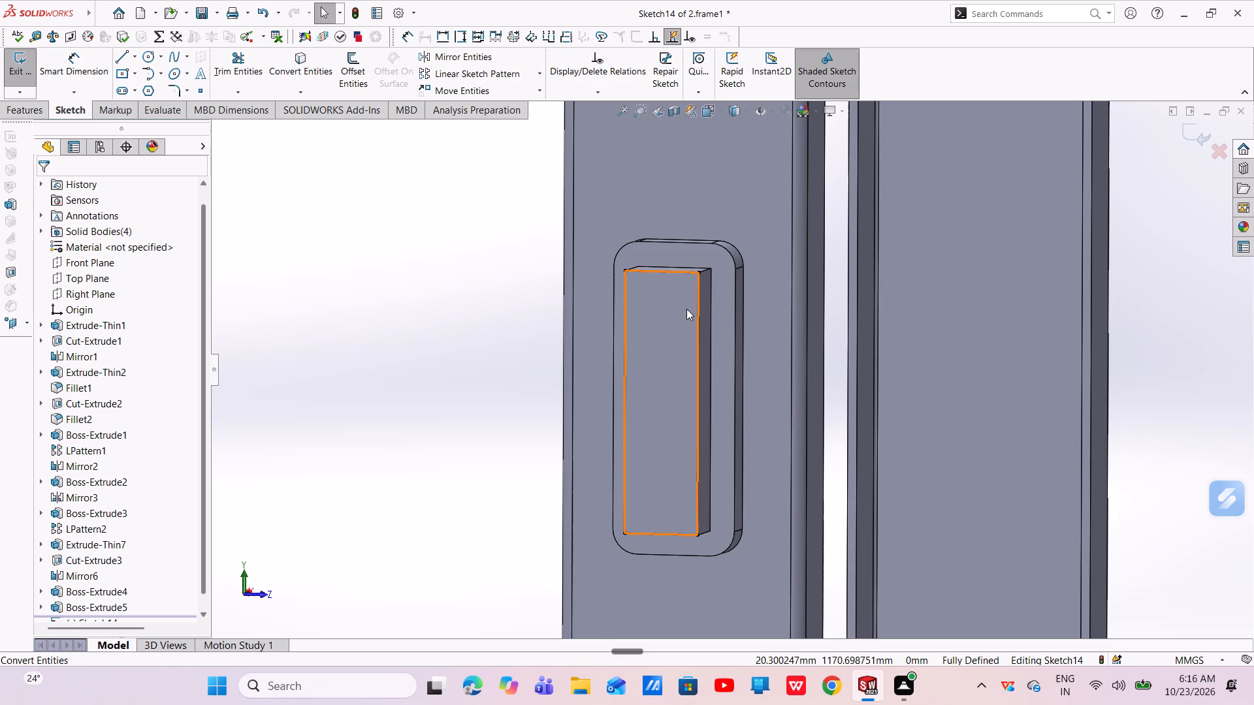
left_click(344, 67)
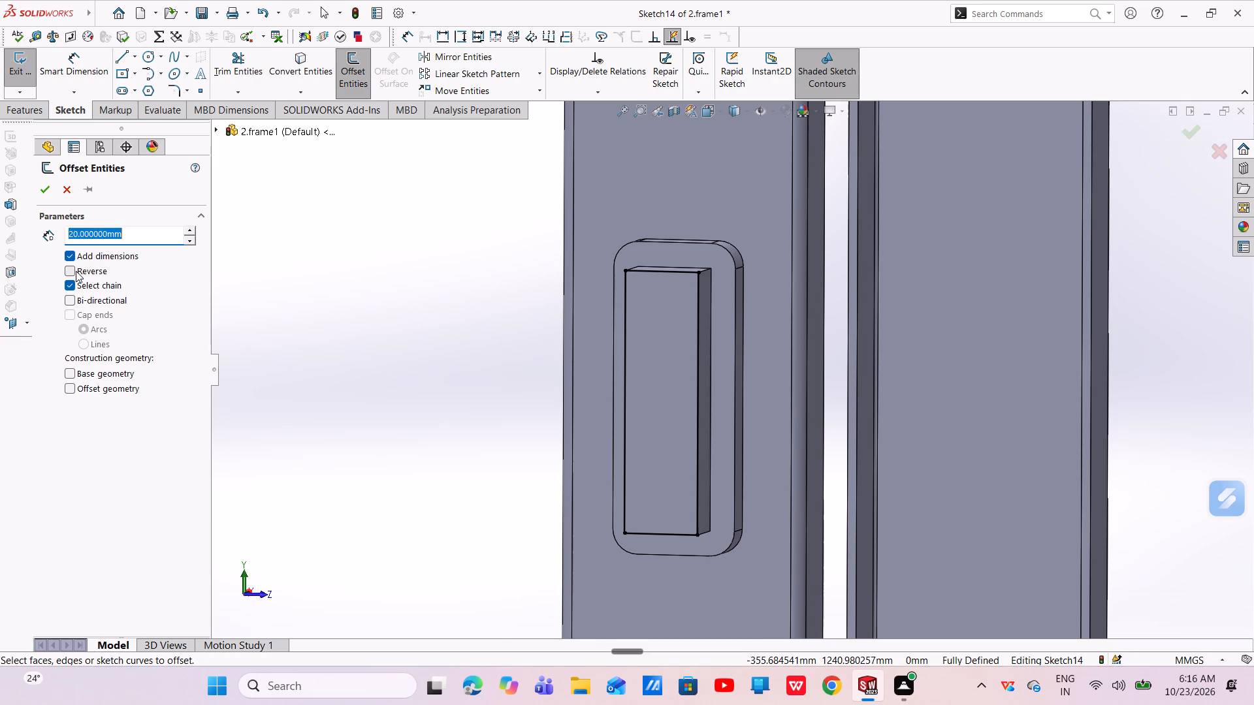
left_click(72, 272)
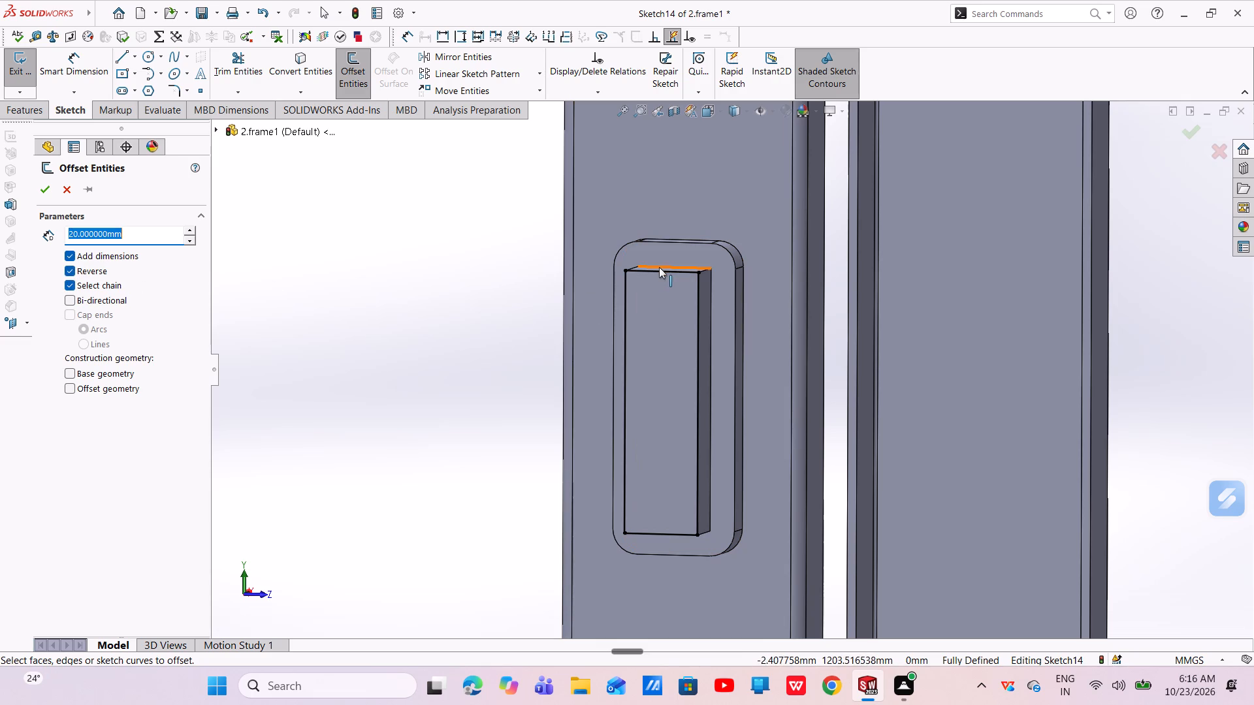
left_click(661, 271)
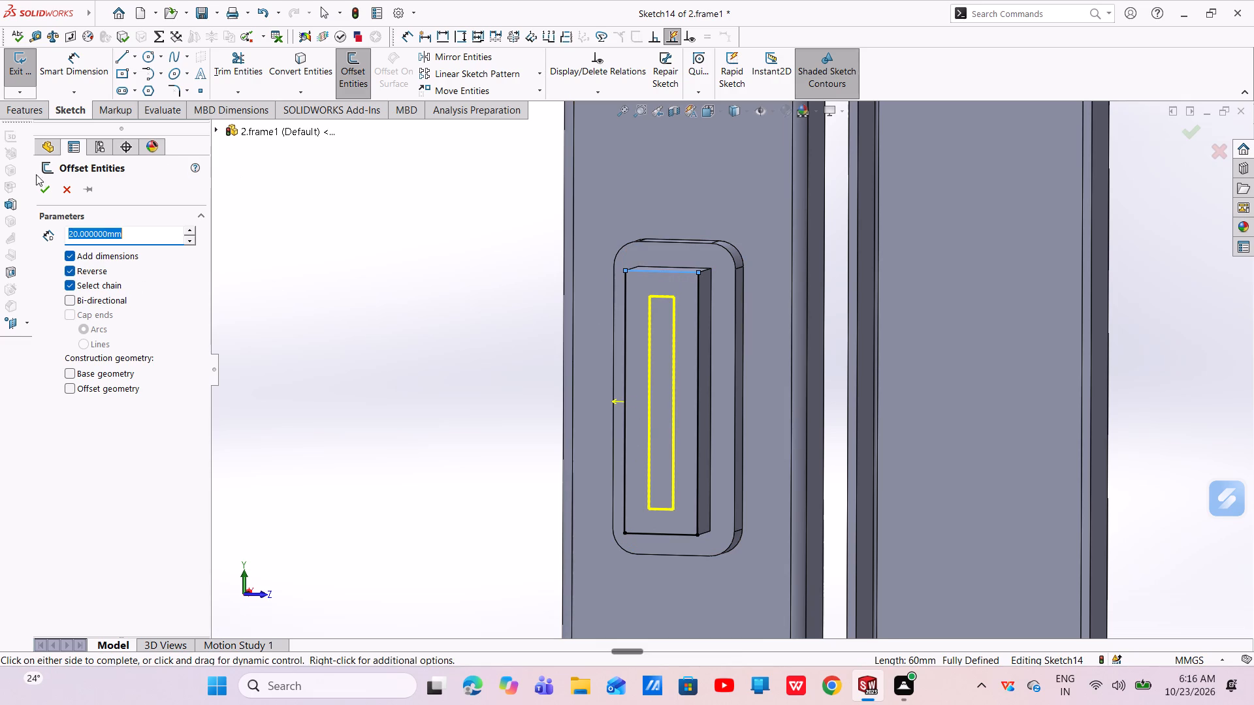
left_click(44, 191)
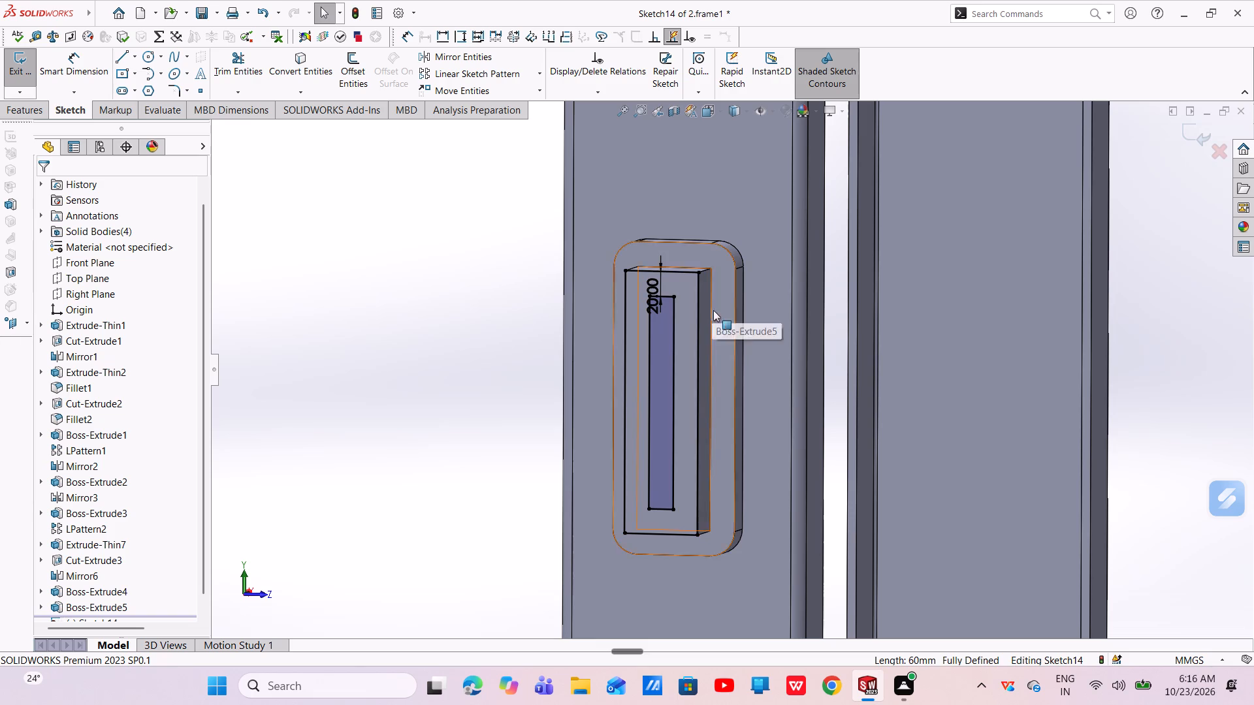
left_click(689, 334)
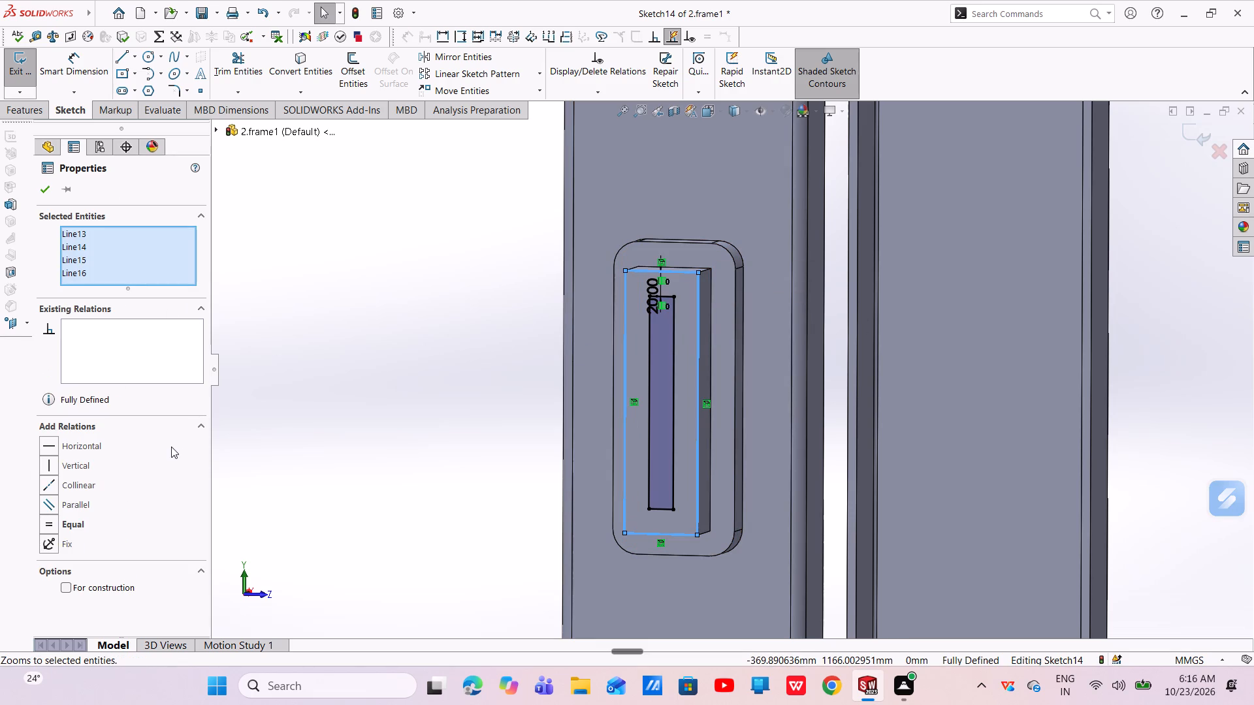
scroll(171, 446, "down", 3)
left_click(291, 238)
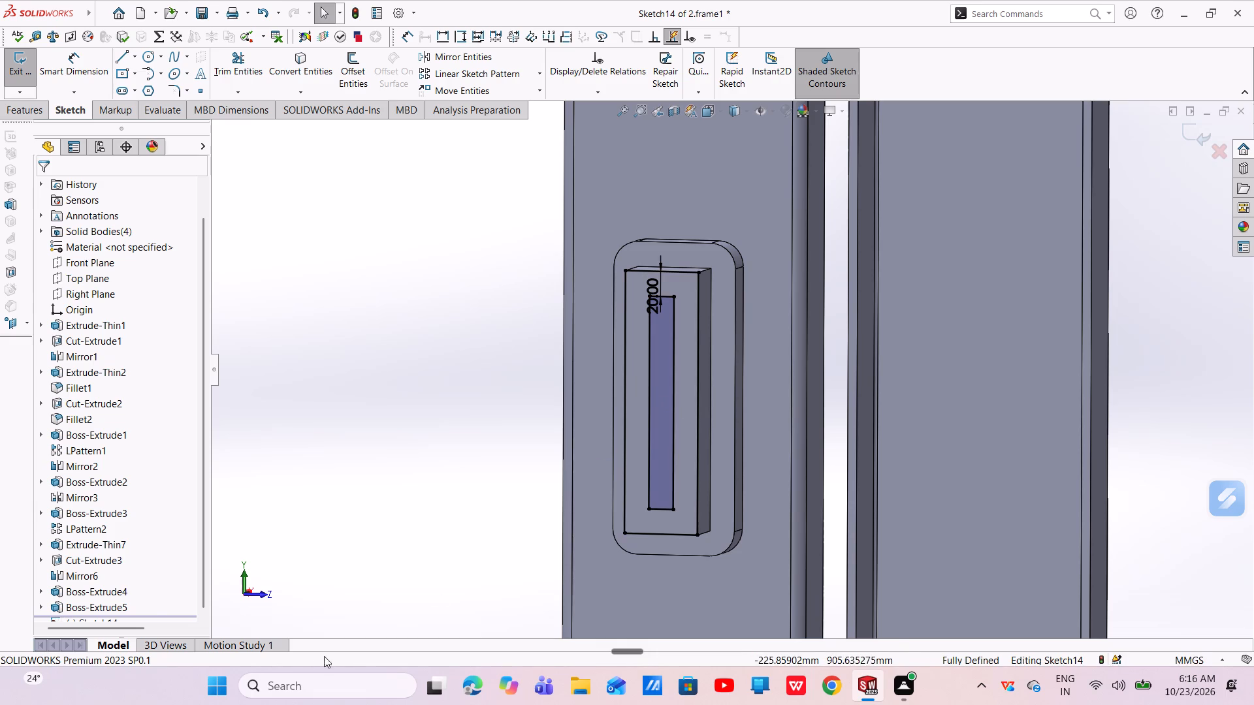
Face the sketch squarely and connect the inner rectangle's two +Z corners to the block's +Z edge with 20 mm horizontal lines and a vertical line along that edge.
scroll(138, 542, "down", 7)
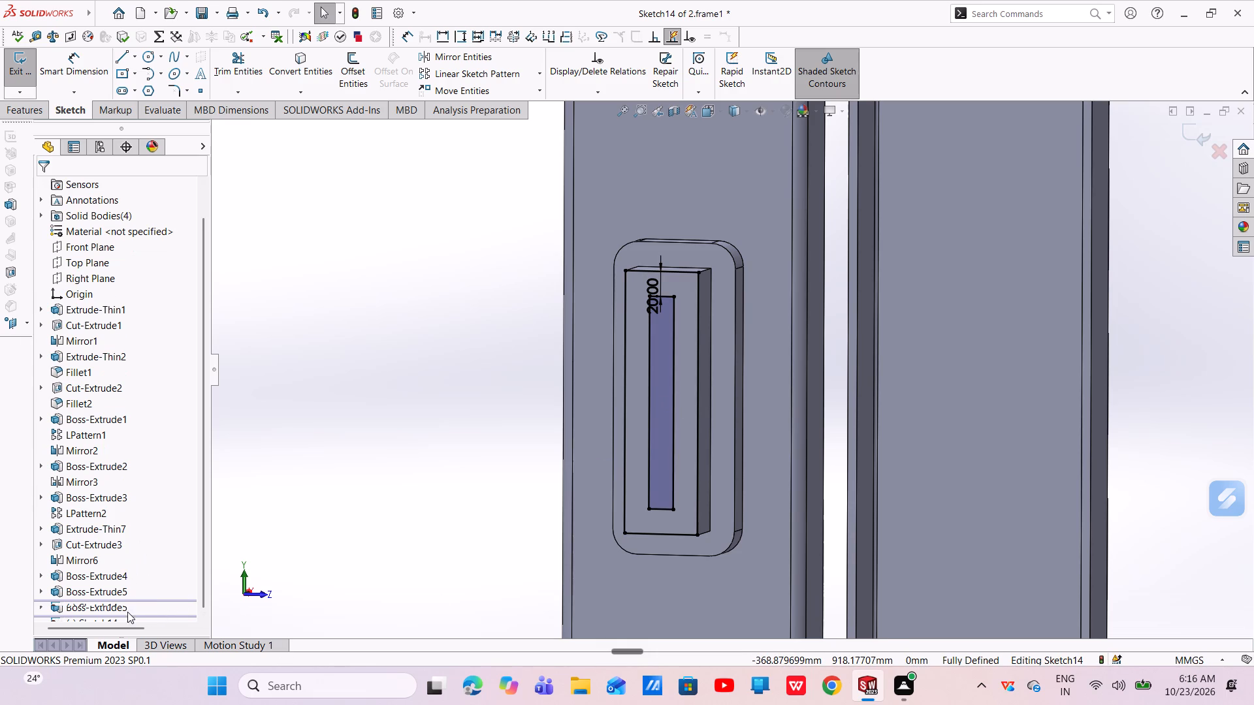
left_click(127, 604)
left_click(122, 604)
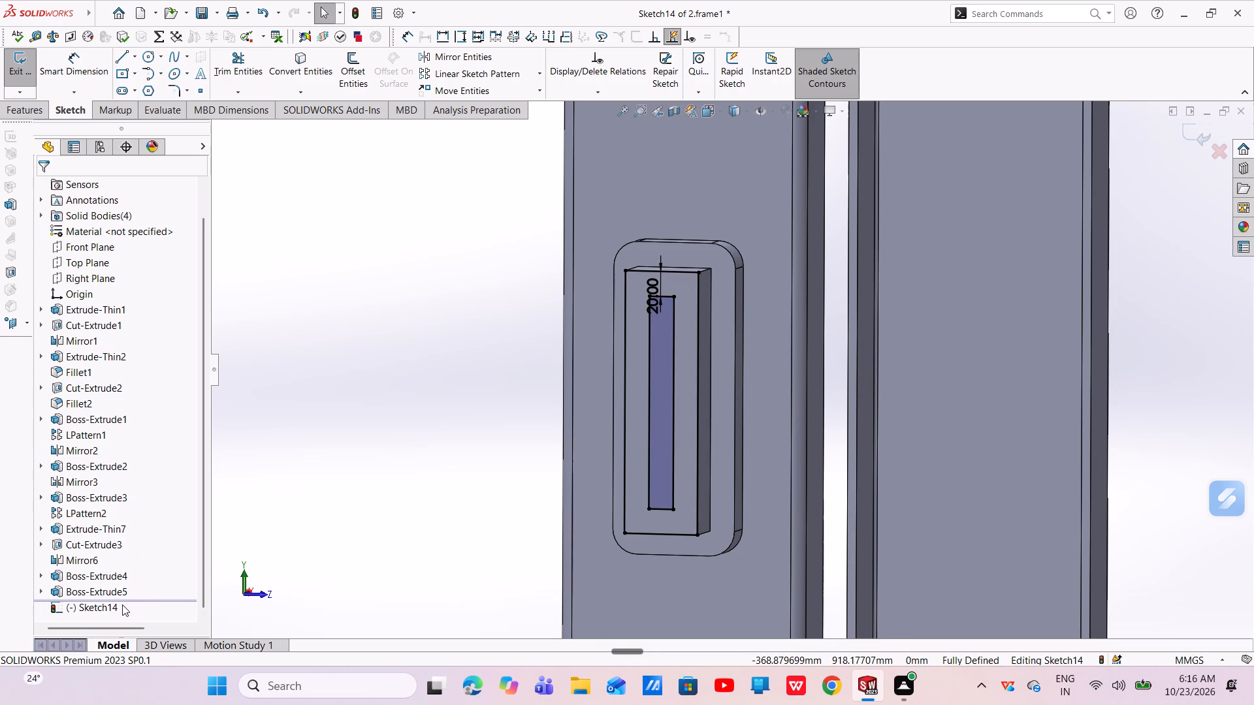
left_click(116, 606)
left_click(152, 586)
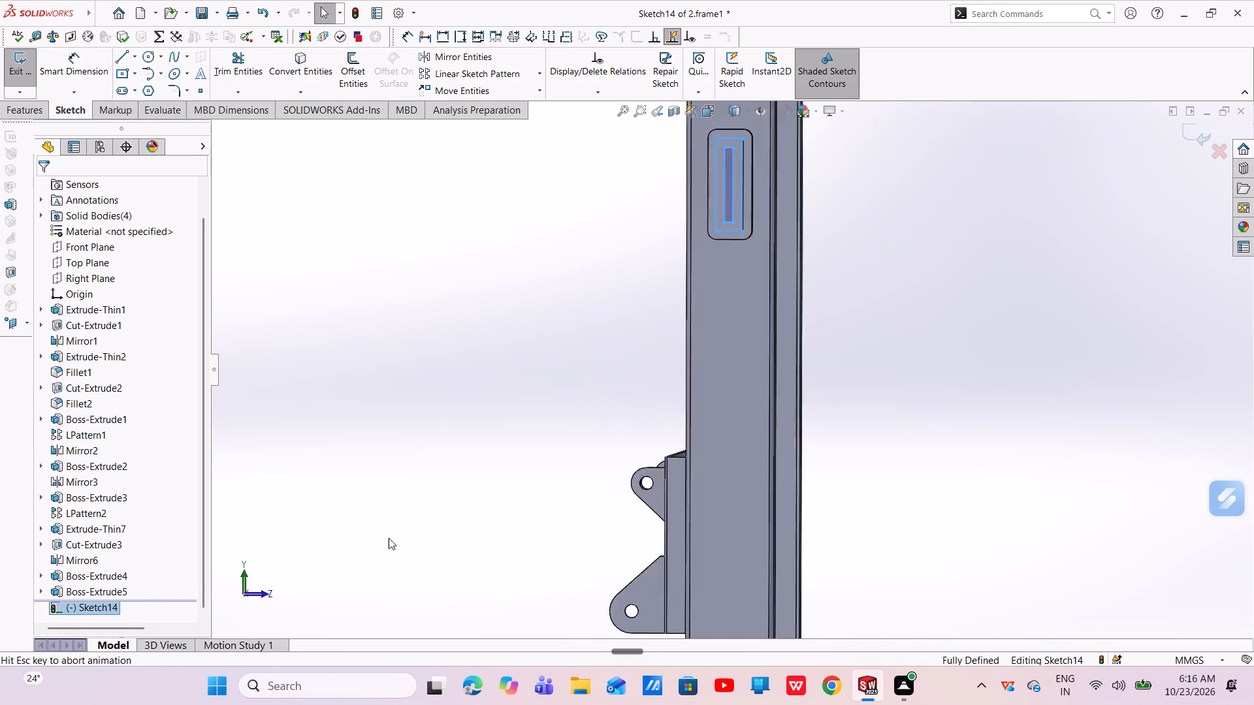
scroll(769, 394, "down", 7)
scroll(703, 459, "down", 5)
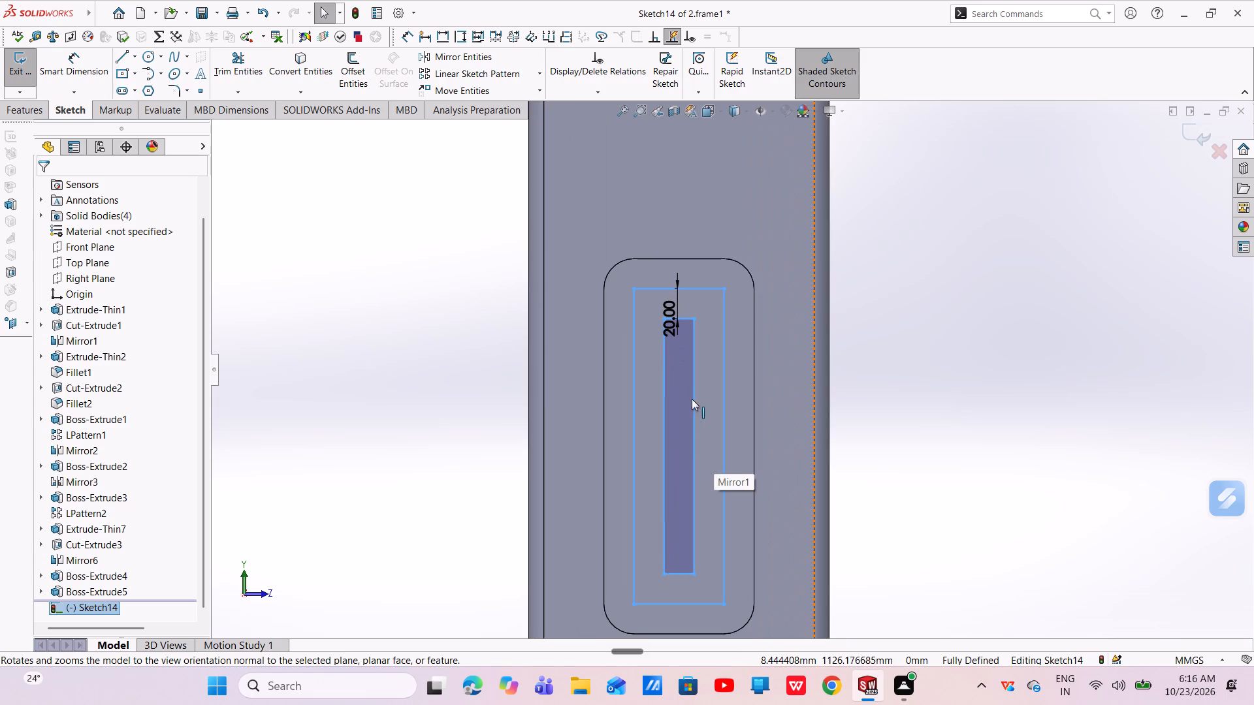
left_click(825, 385)
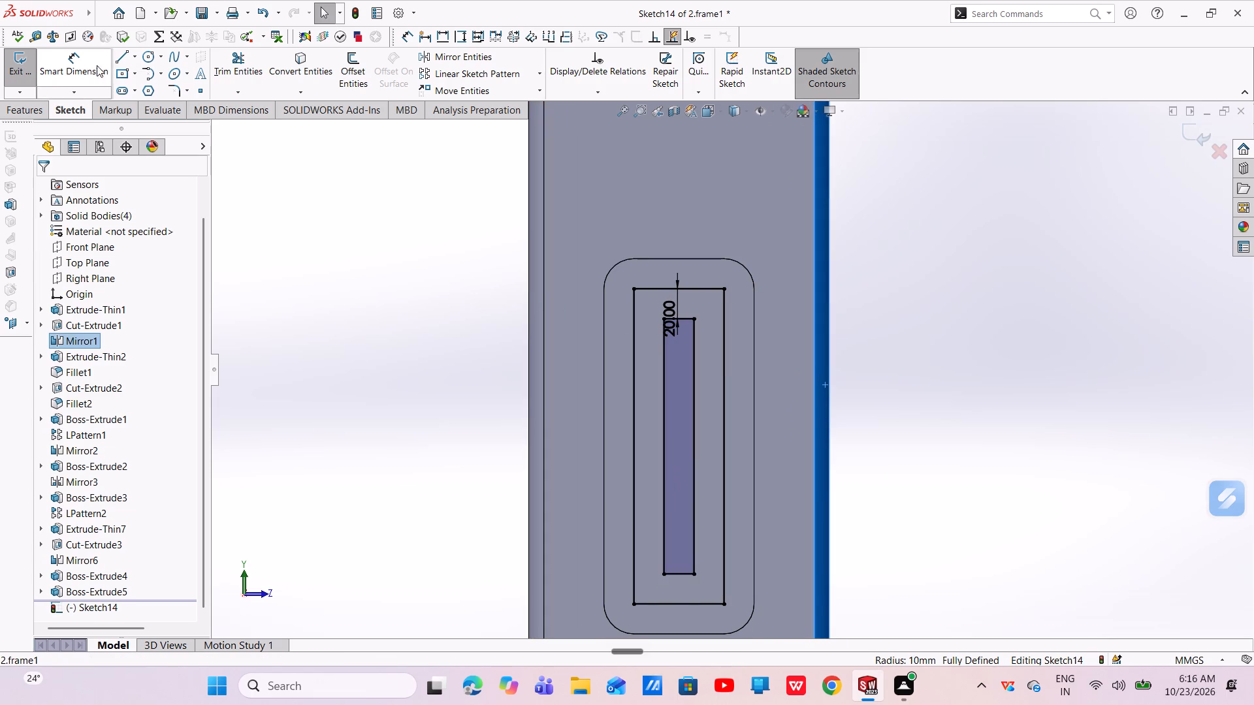
left_click(127, 55)
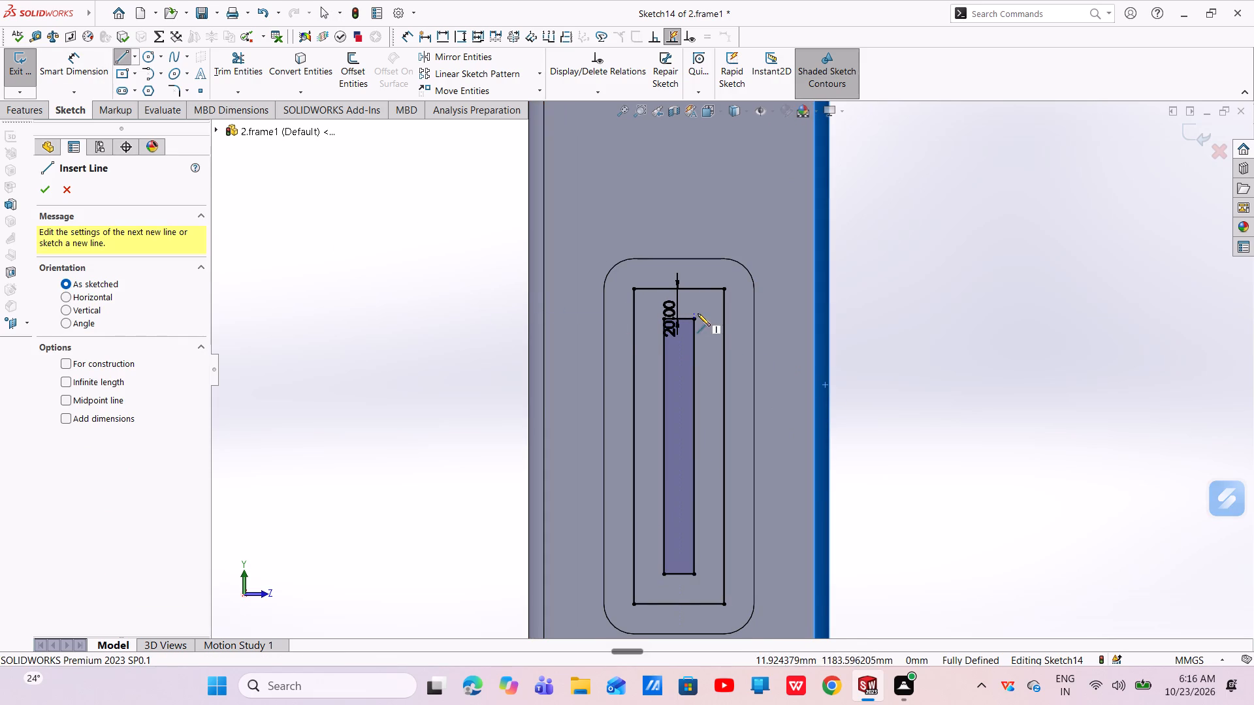
left_click(694, 319)
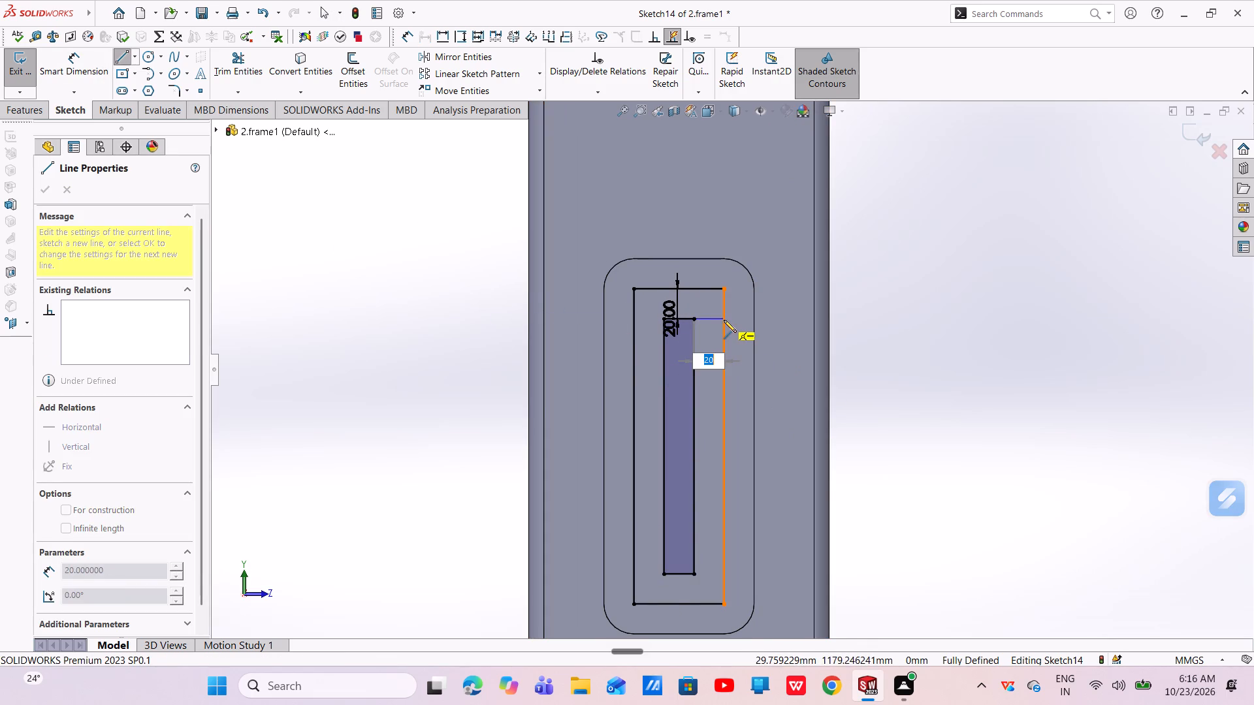
left_click(724, 320)
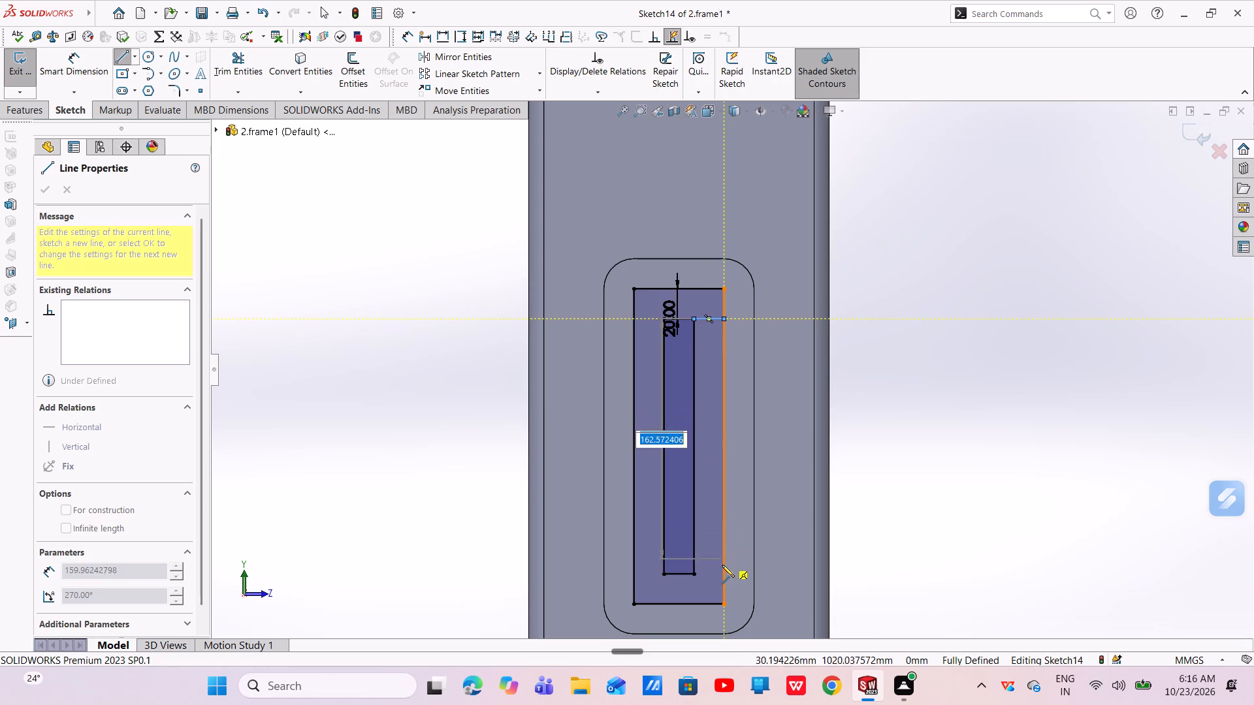
left_click(722, 576)
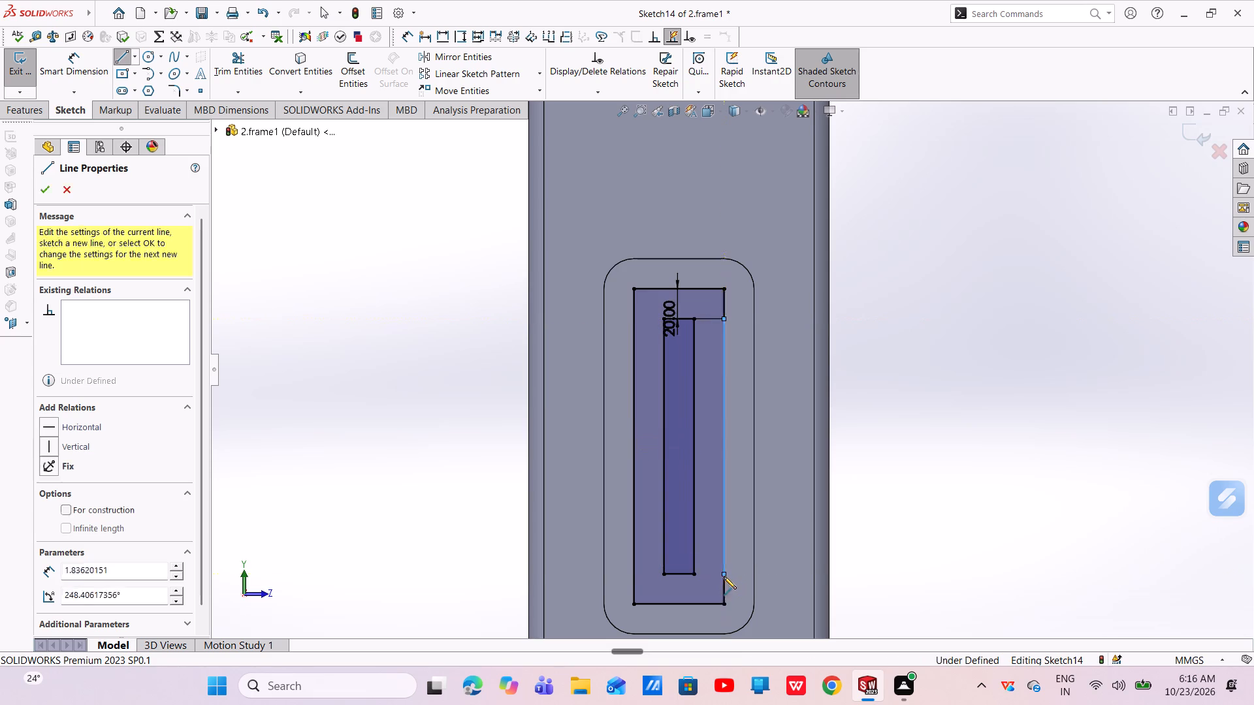
left_click(692, 575)
right_click(693, 574)
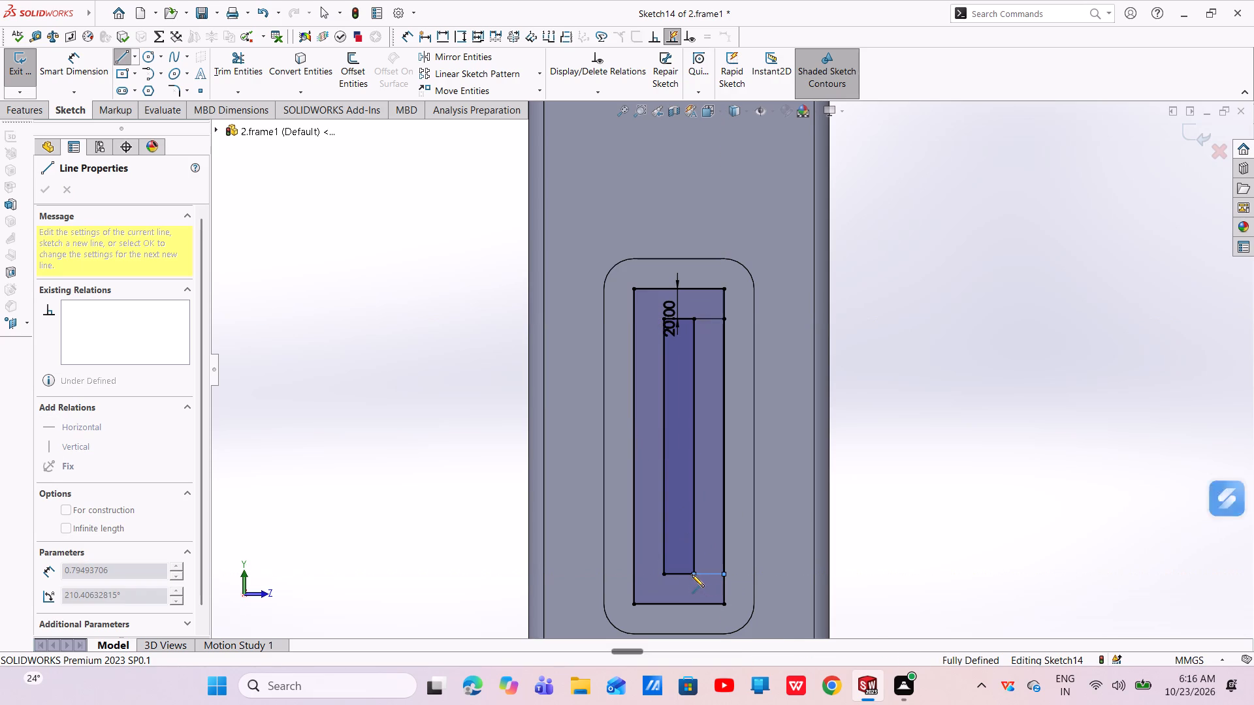
left_click(711, 575)
scroll(686, 456, "up", 1)
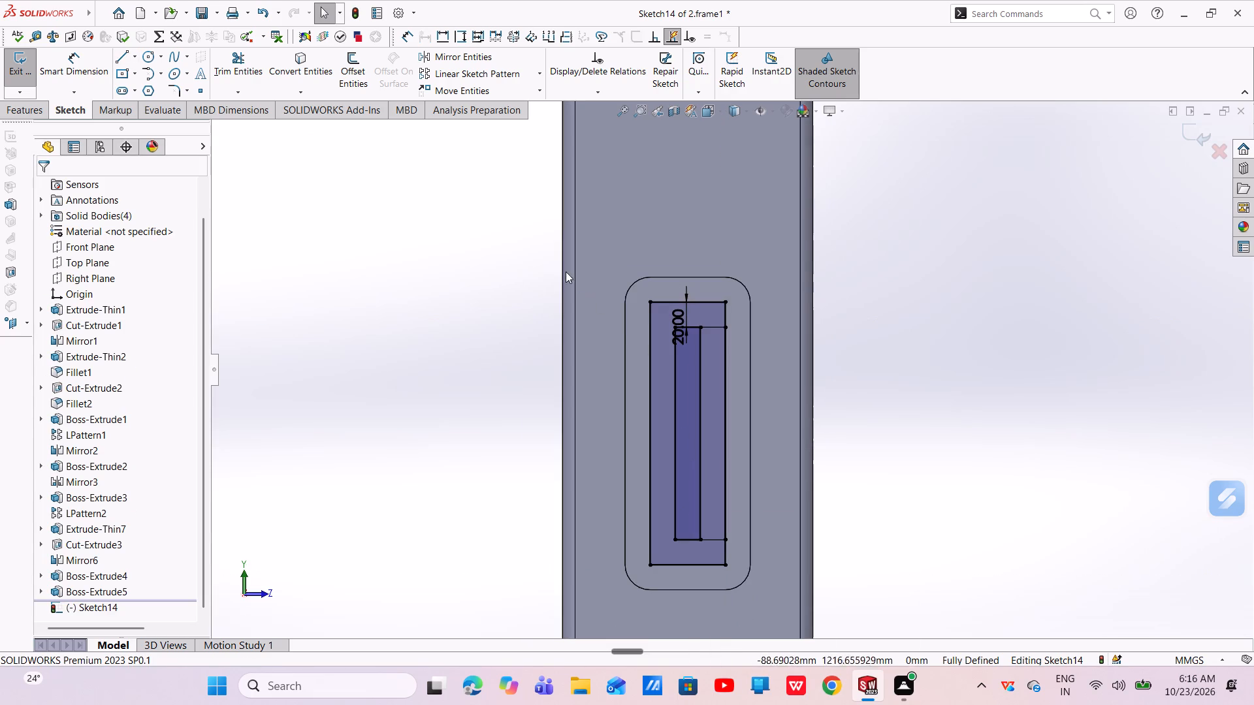
Cut-extrude both the inner rectangle region and the adjoining region reaching the block's +Z edge as a blind 40 mm cut.
left_click(34, 111)
left_click(221, 69)
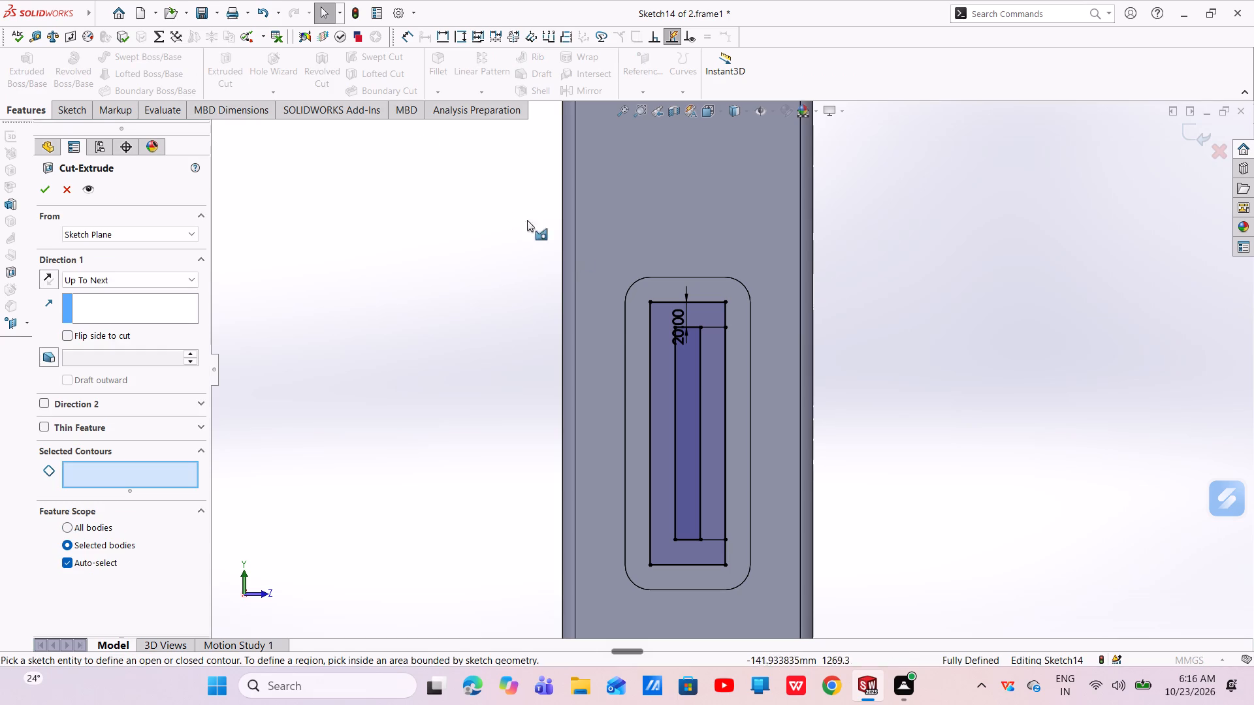
left_click(694, 378)
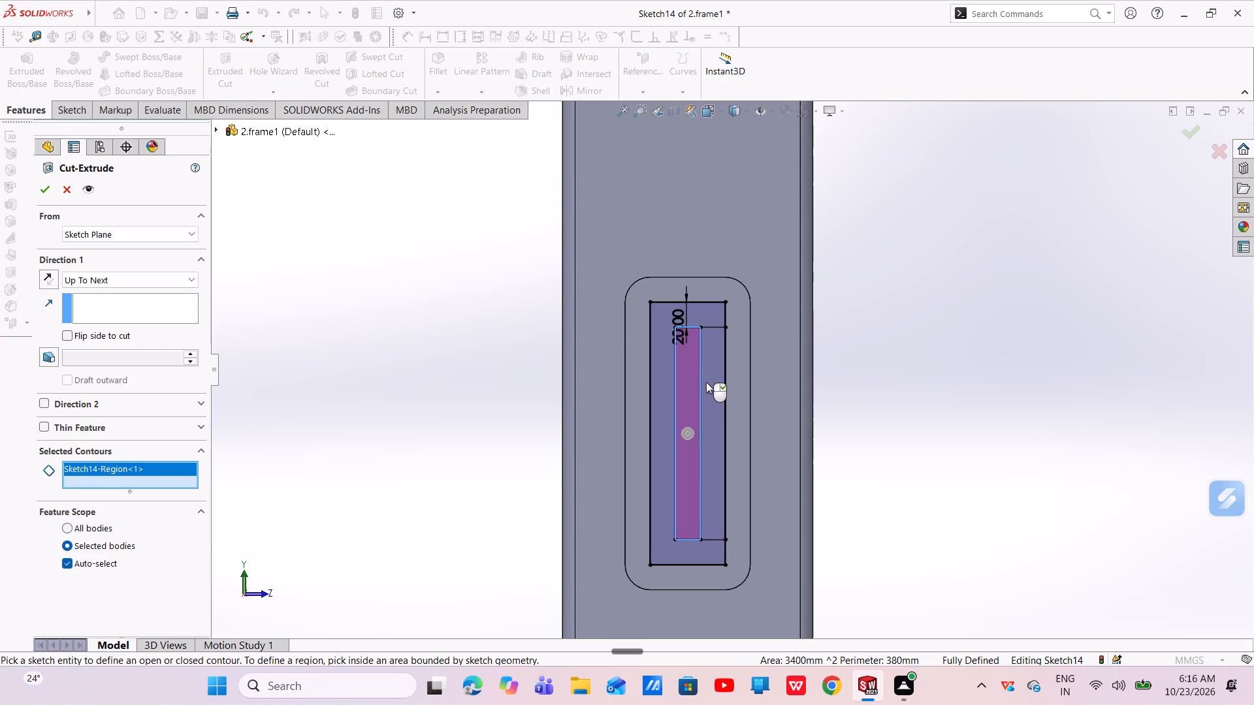
left_click(706, 382)
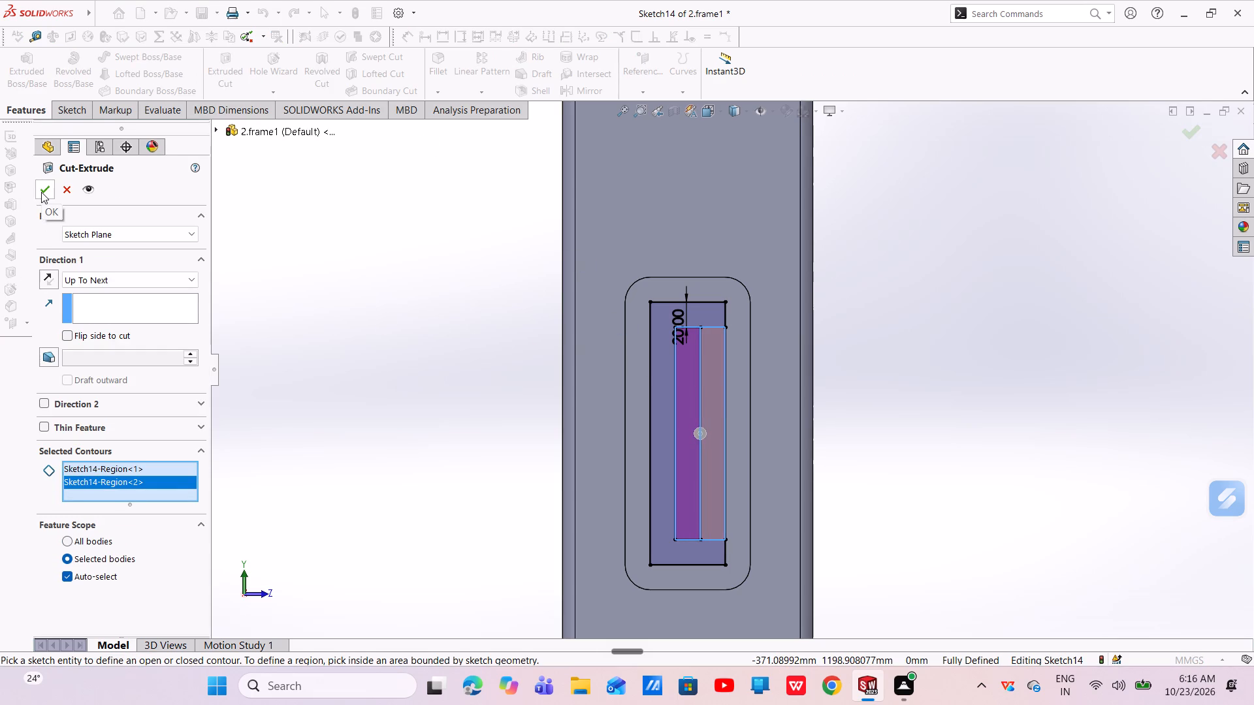
middle_click_drag(418, 377, 383, 375)
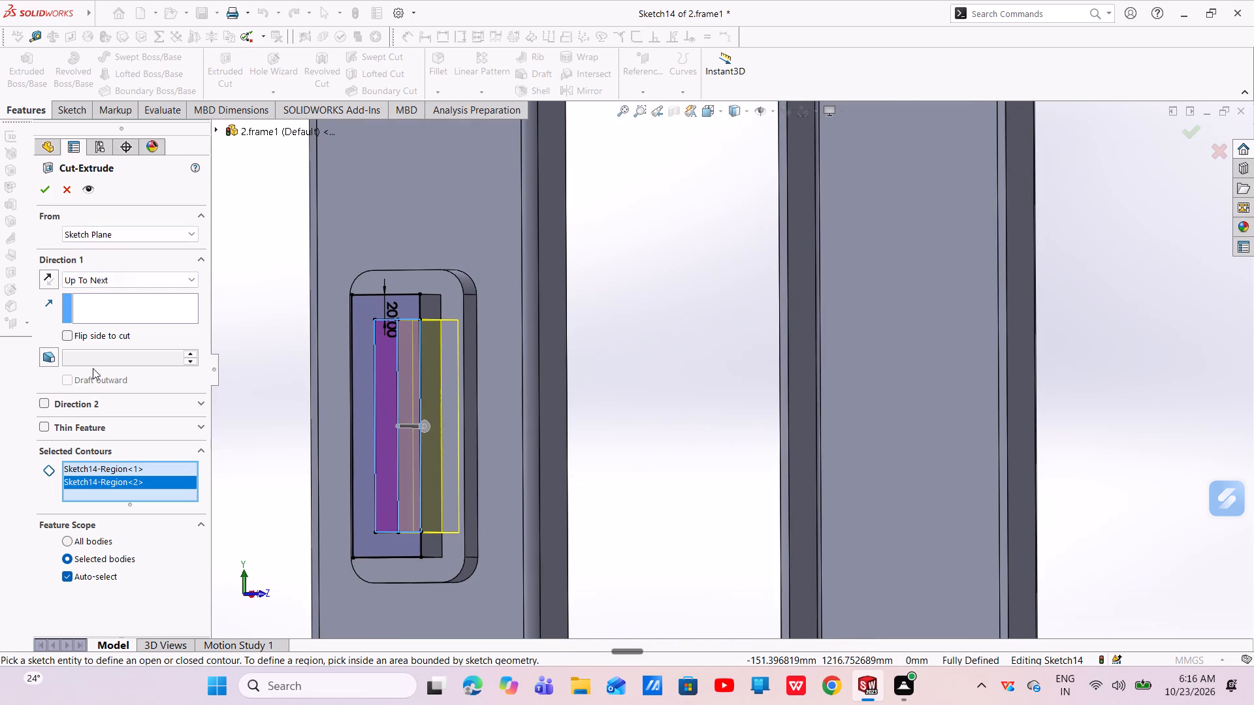
left_click(133, 284)
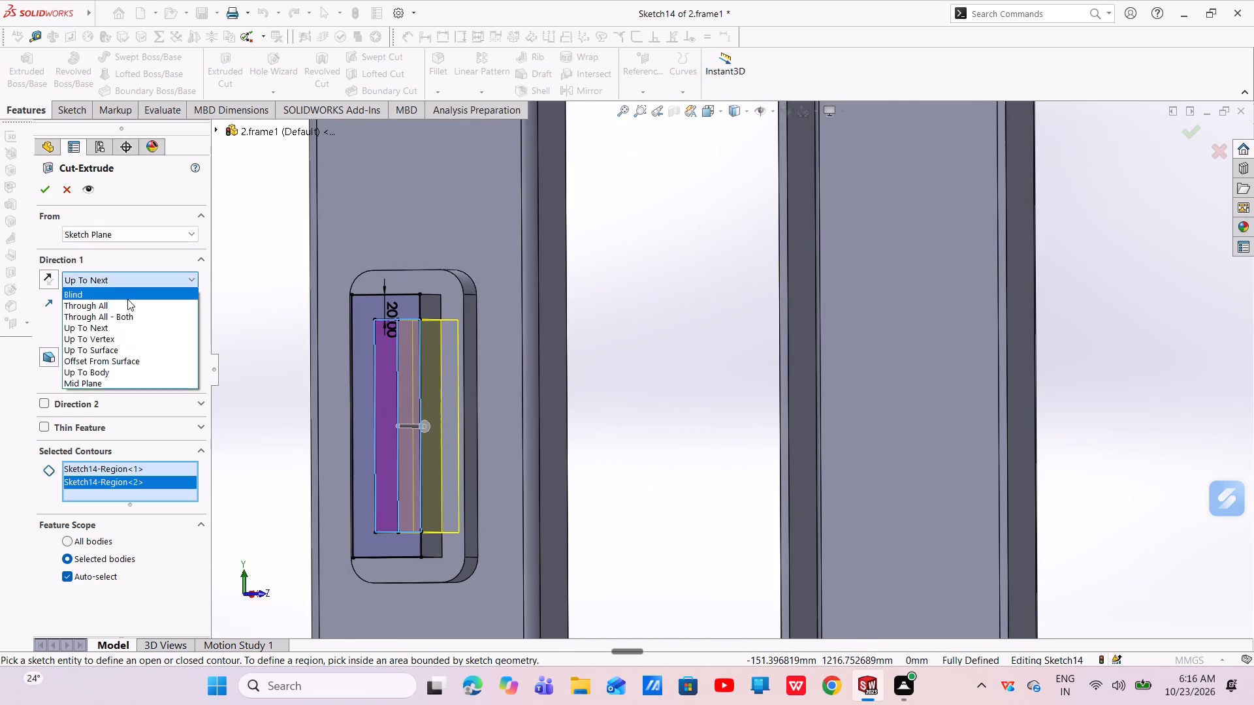
left_click(127, 299)
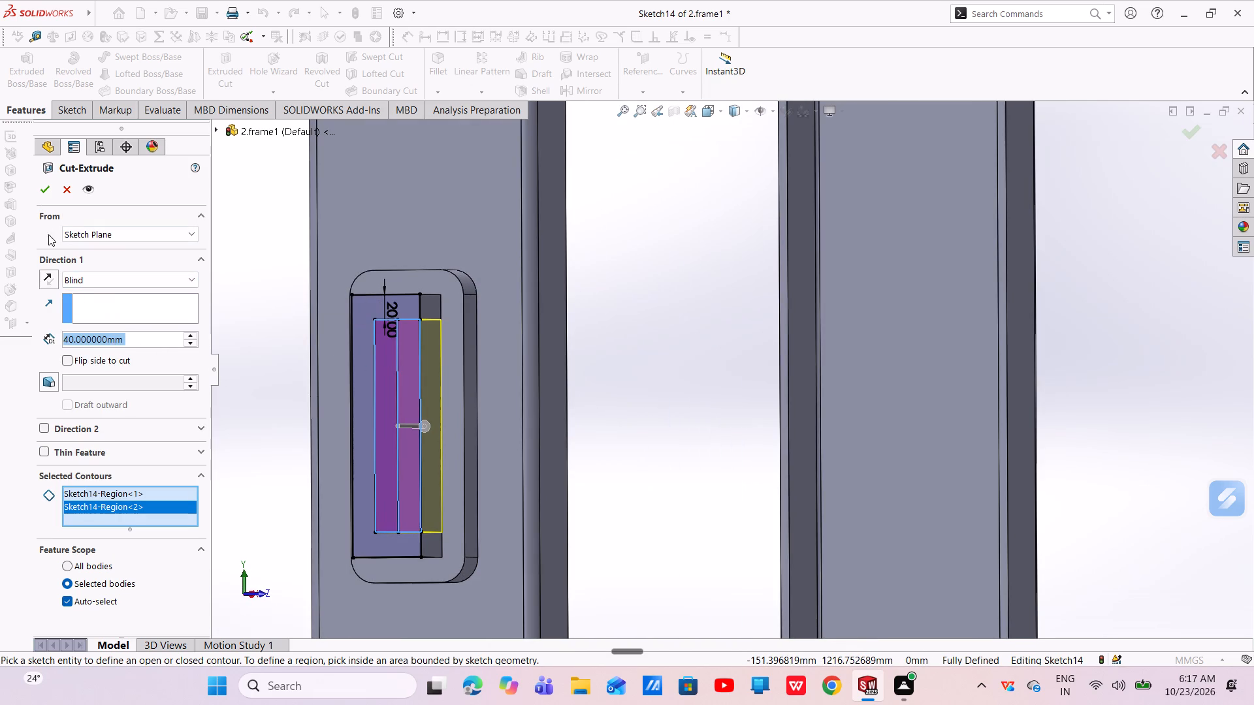
left_click(41, 191)
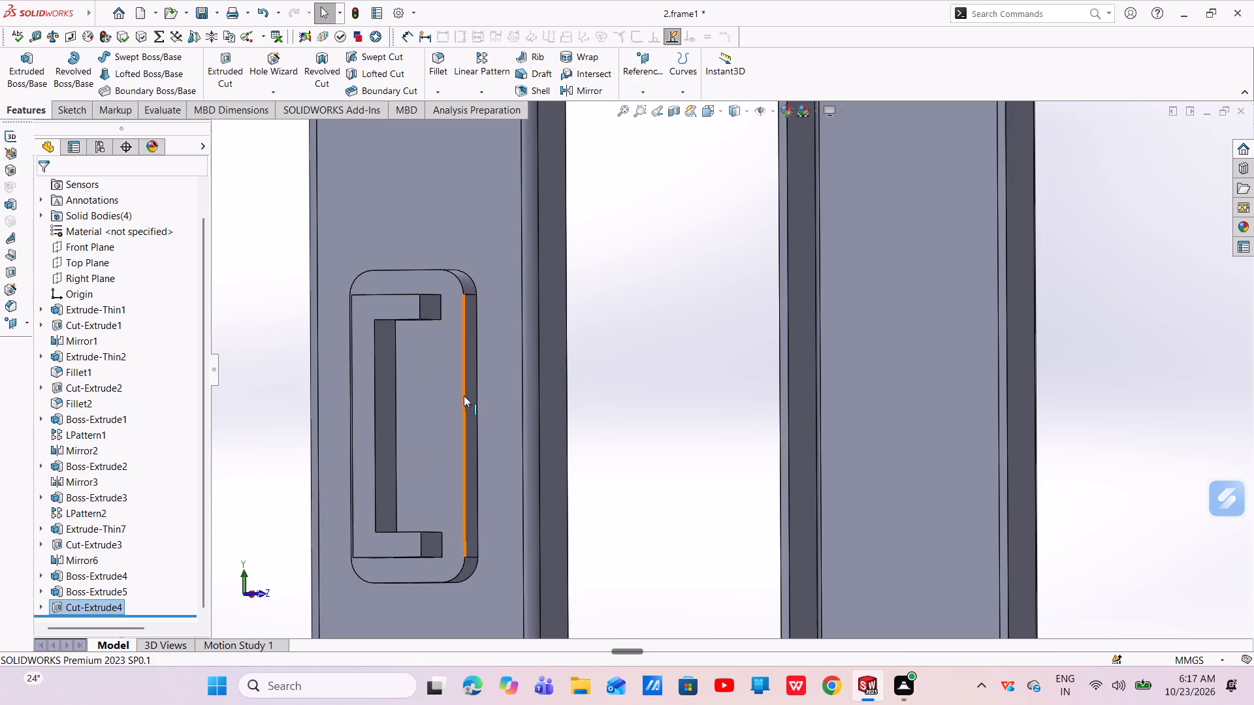
Start a sketch on the outer face of the C-shaped block.
scroll(426, 396, "up", 2)
middle_click_drag(436, 394, 469, 409)
scroll(469, 409, "up", 1)
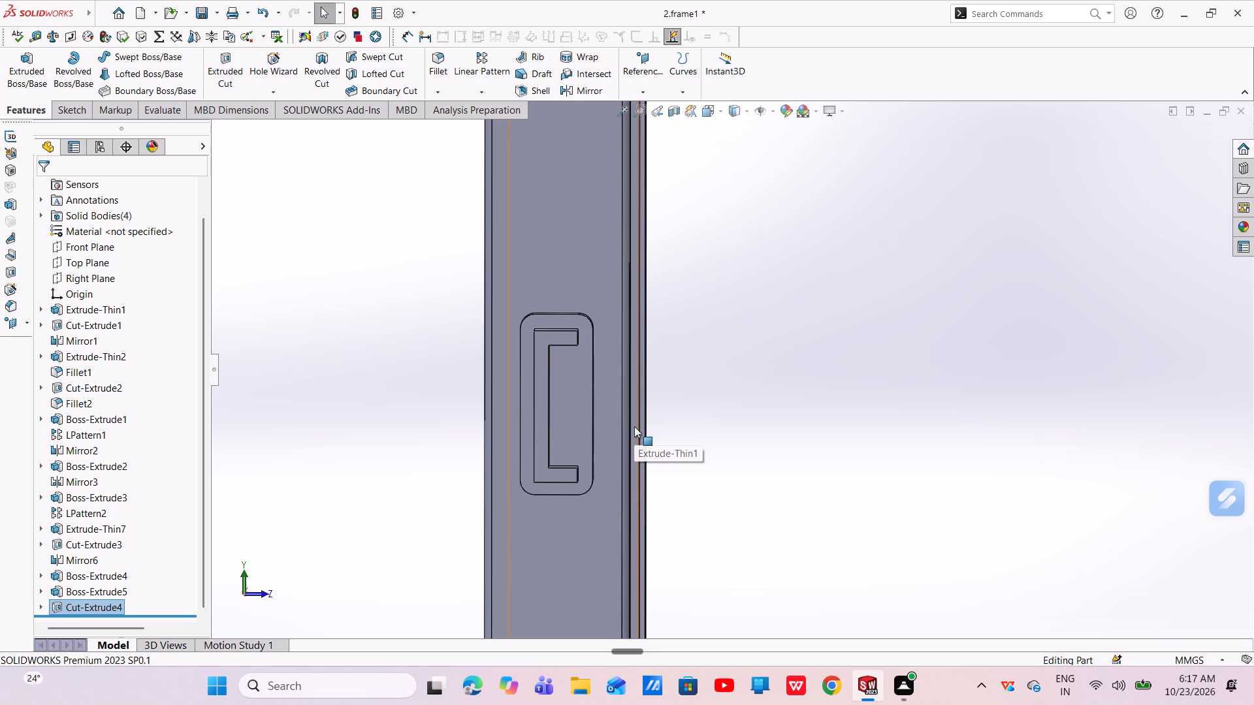
left_click(541, 404)
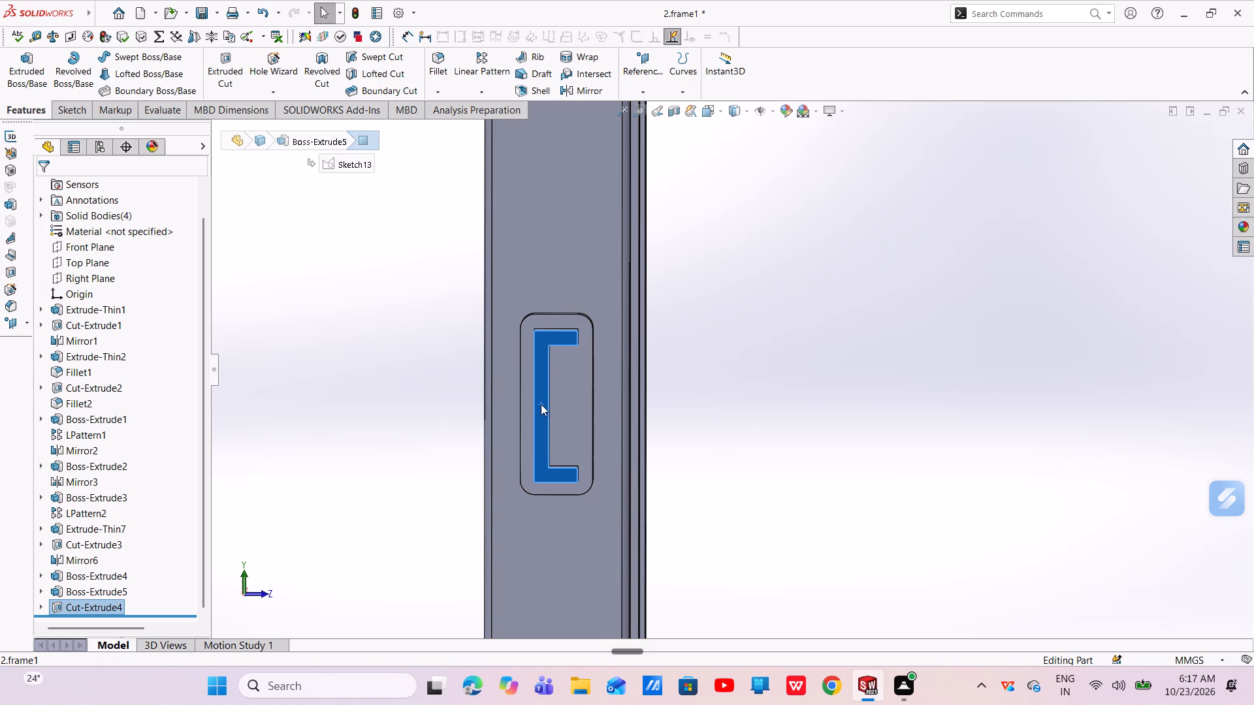
left_click(595, 365)
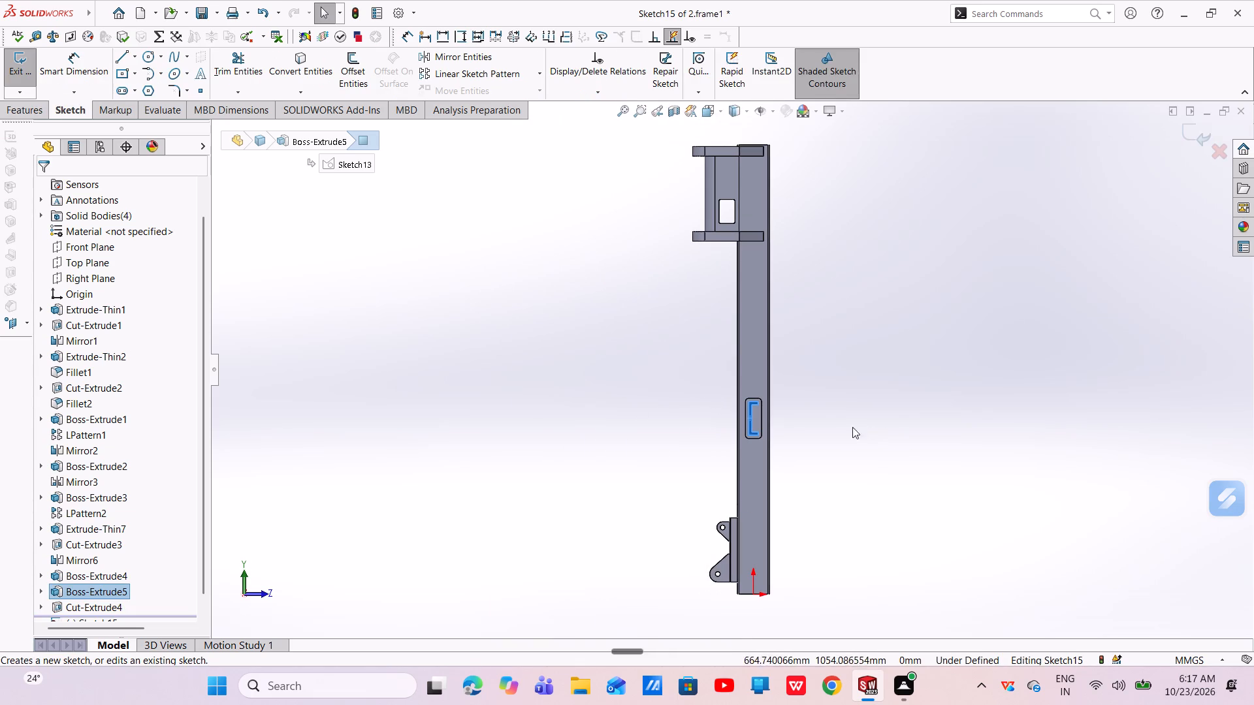
scroll(782, 410, "down", 6)
scroll(718, 417, "down", 3)
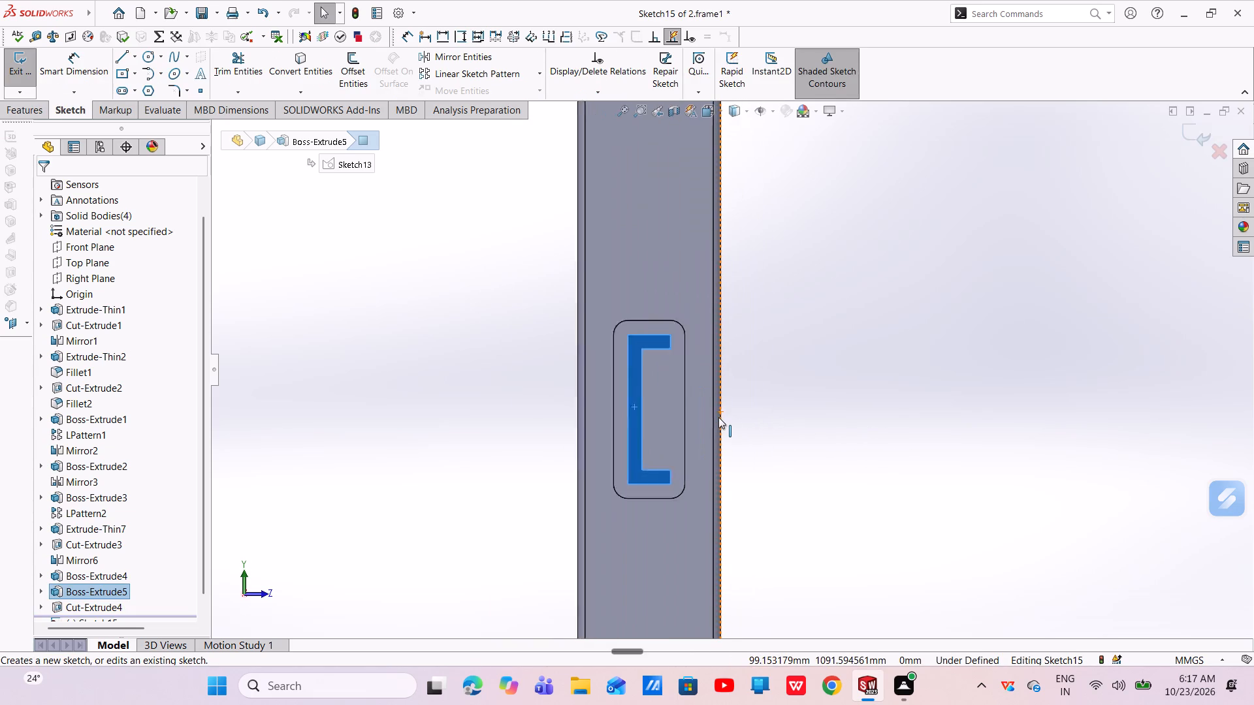
scroll(718, 417, "down", 1)
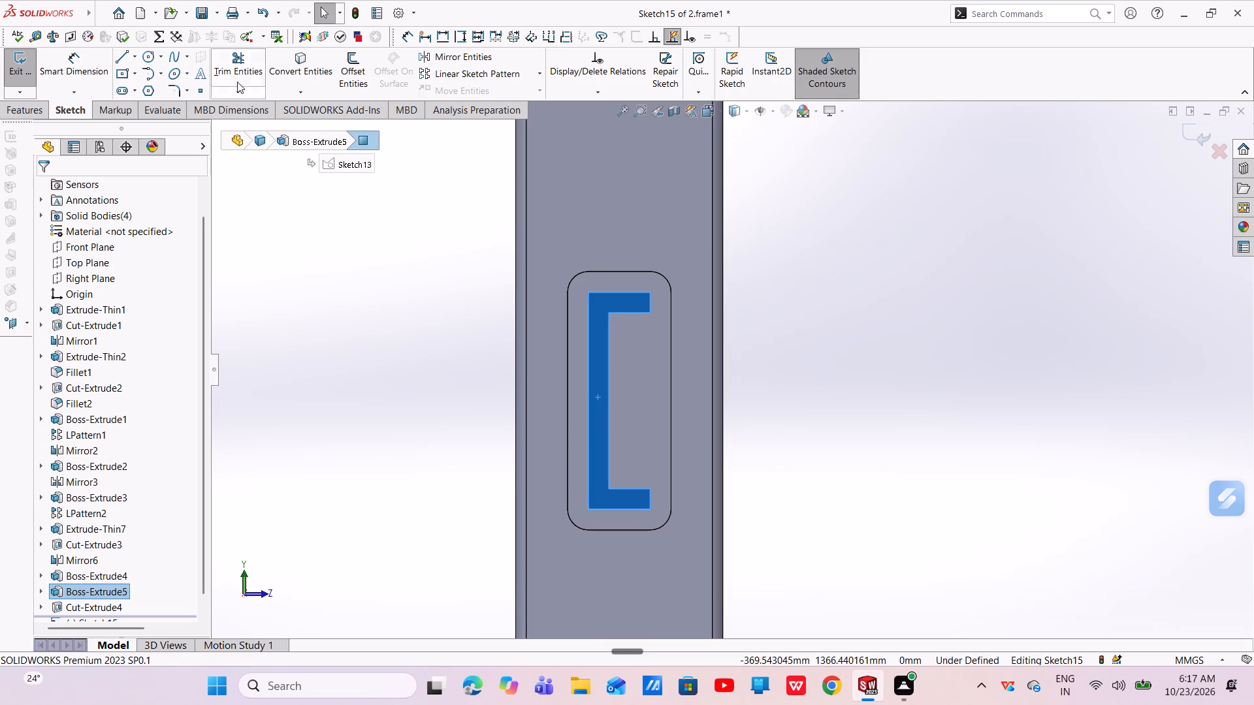
Sketch a closed five-sided profile: horizontals along both arms' mid-widths, angled lines meeting at the pad's +Z edge midpoint, and a 190 mm vertical back line.
left_click(129, 57)
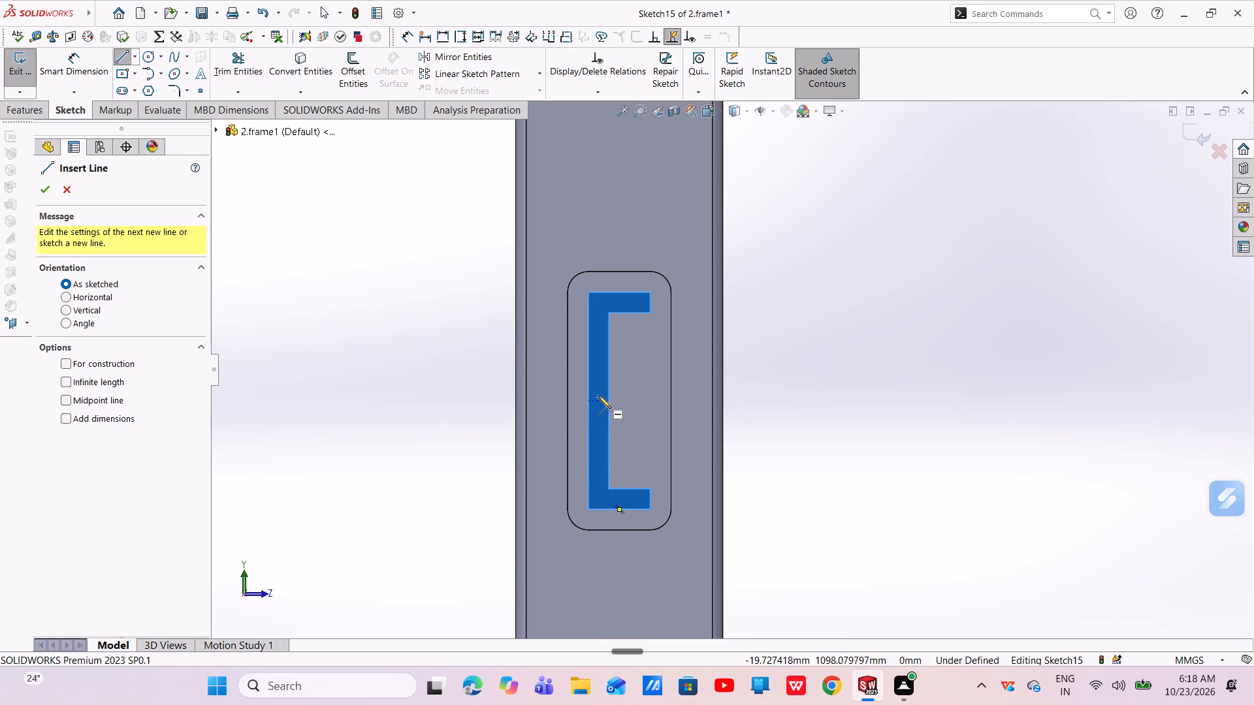
left_click(600, 304)
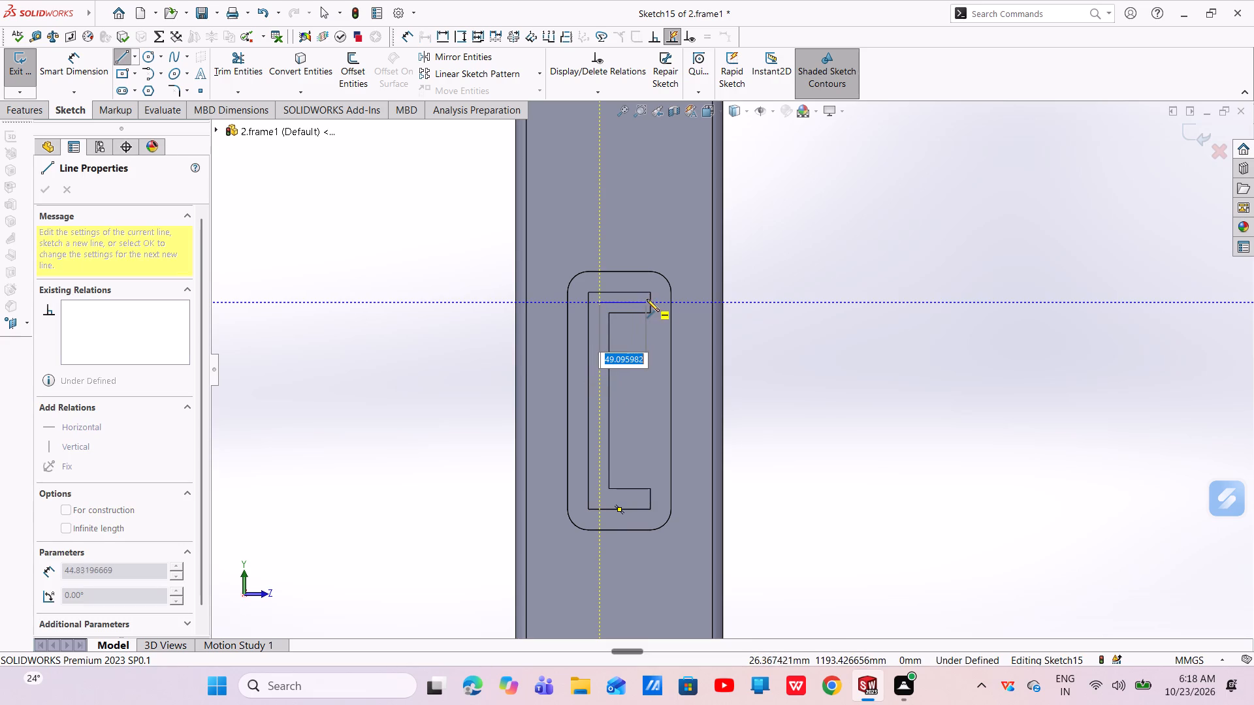
left_click(647, 299)
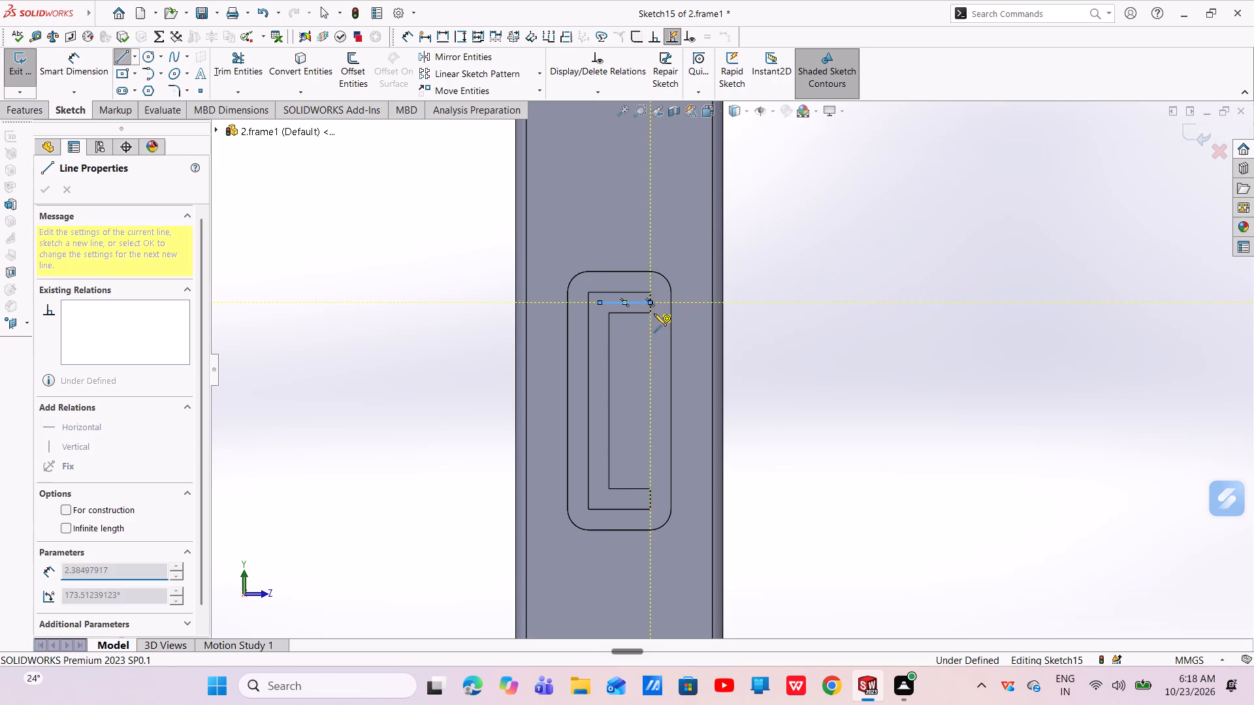
left_click(669, 401)
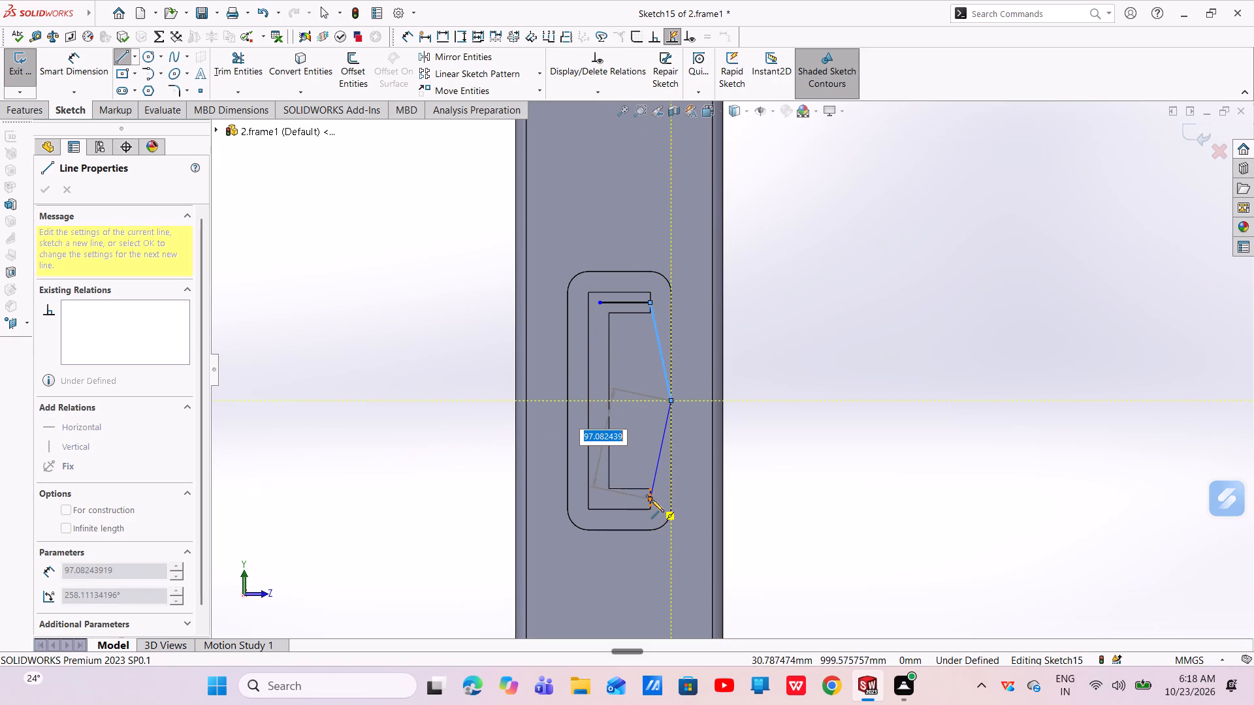
left_click(651, 499)
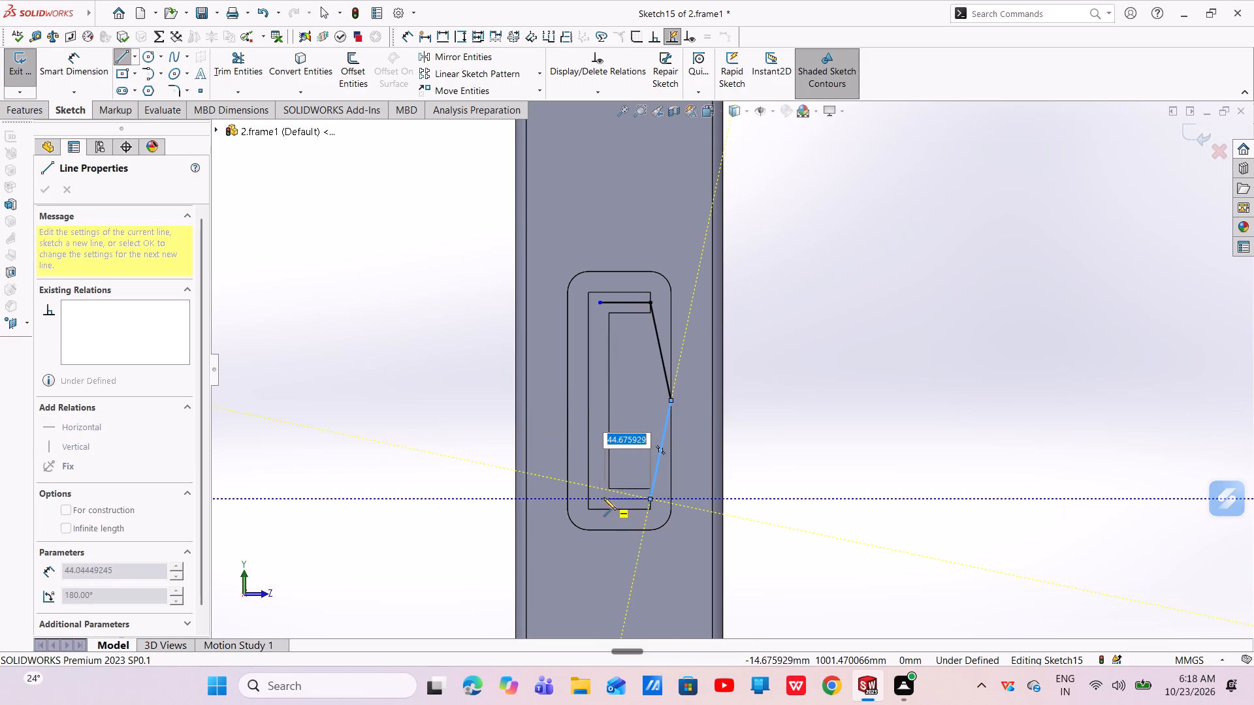
left_click(598, 499)
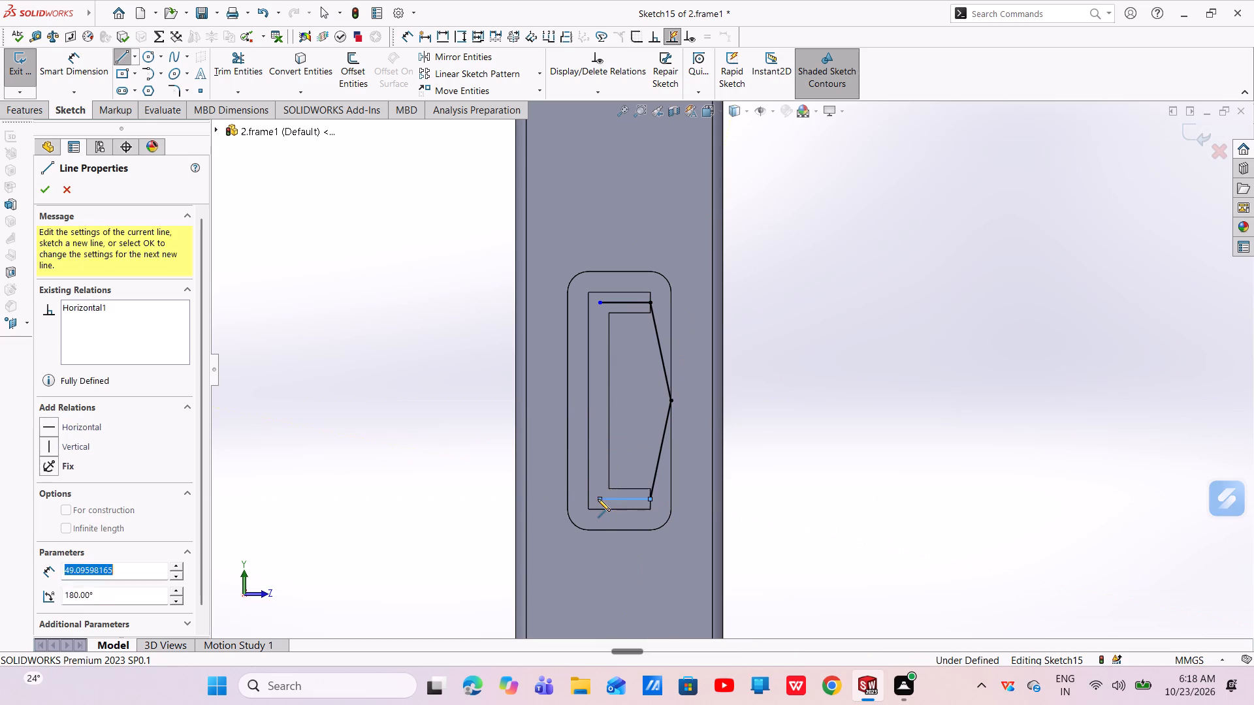
left_click(598, 306)
right_click(598, 306)
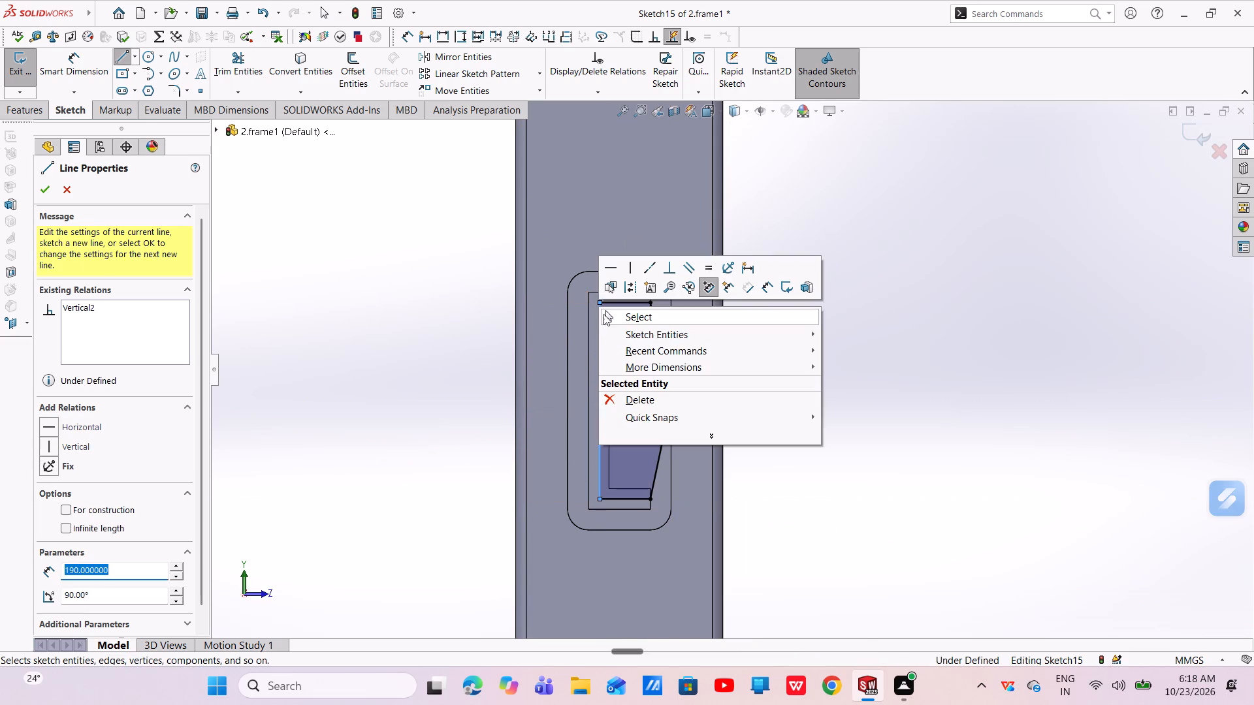
left_click(609, 314)
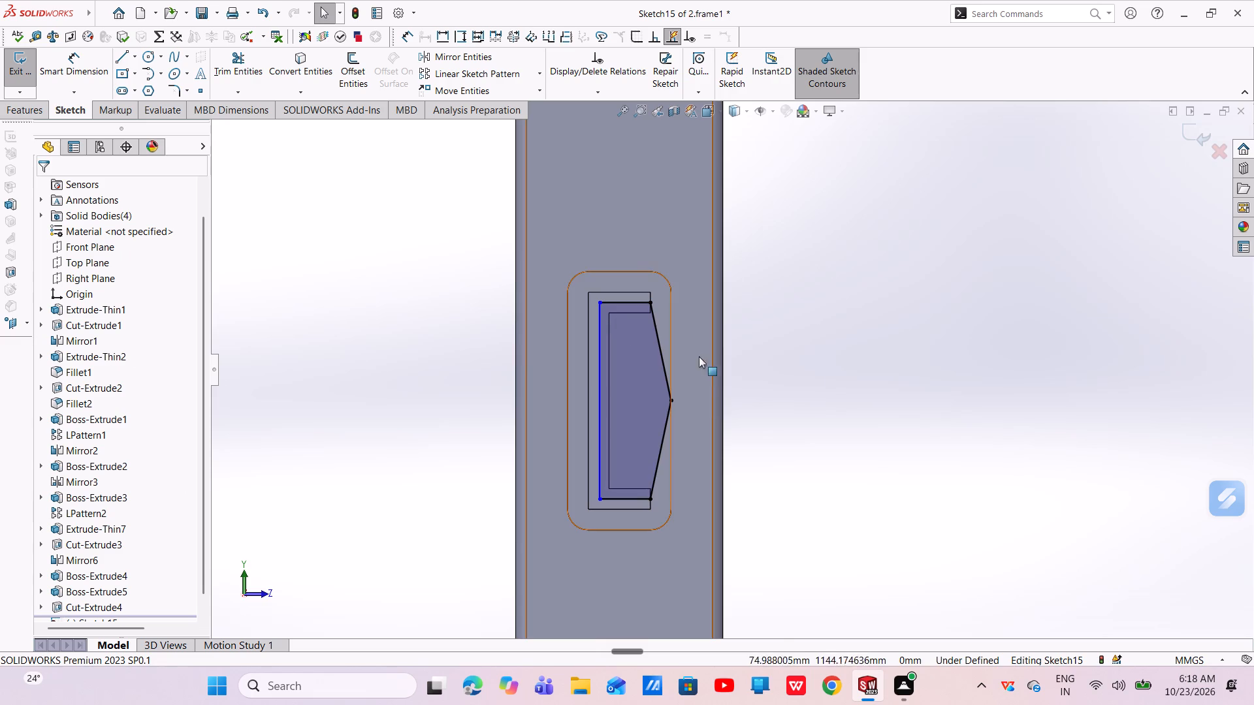
Release the profile's apex point from its midpoint attachment to the pad's +Z edge.
left_click_drag(671, 399, 709, 398)
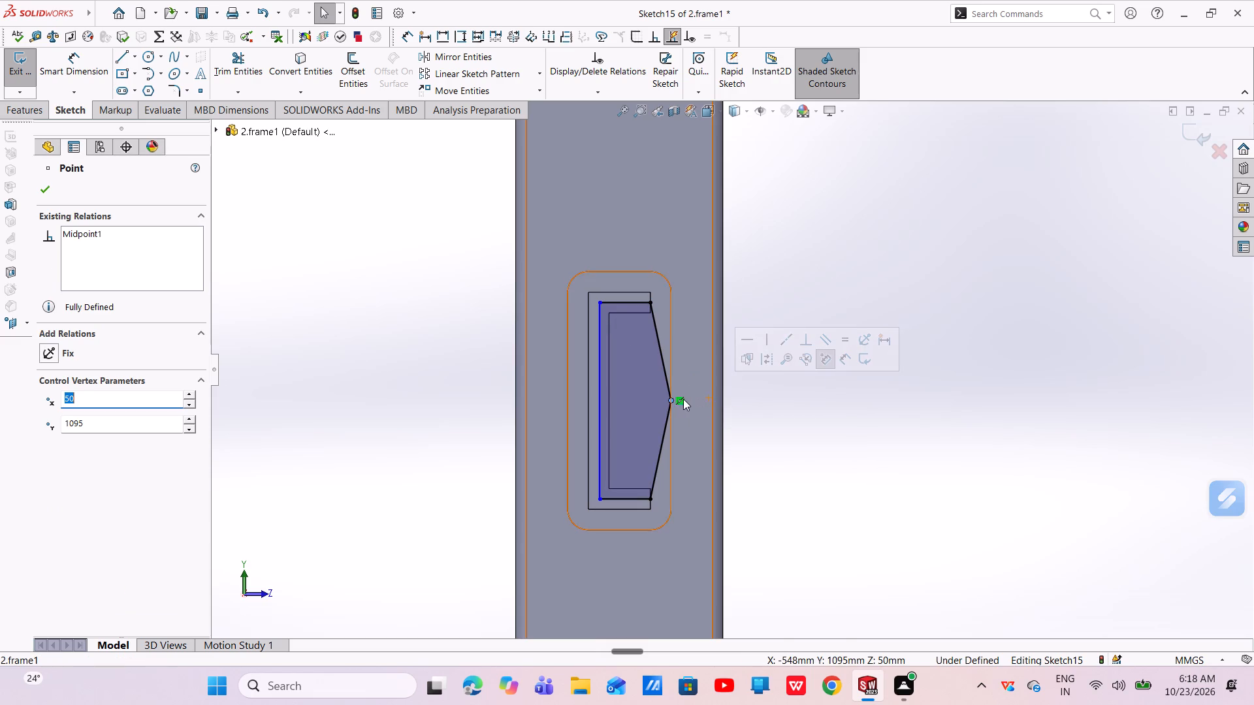
left_click(682, 398)
right_click(681, 398)
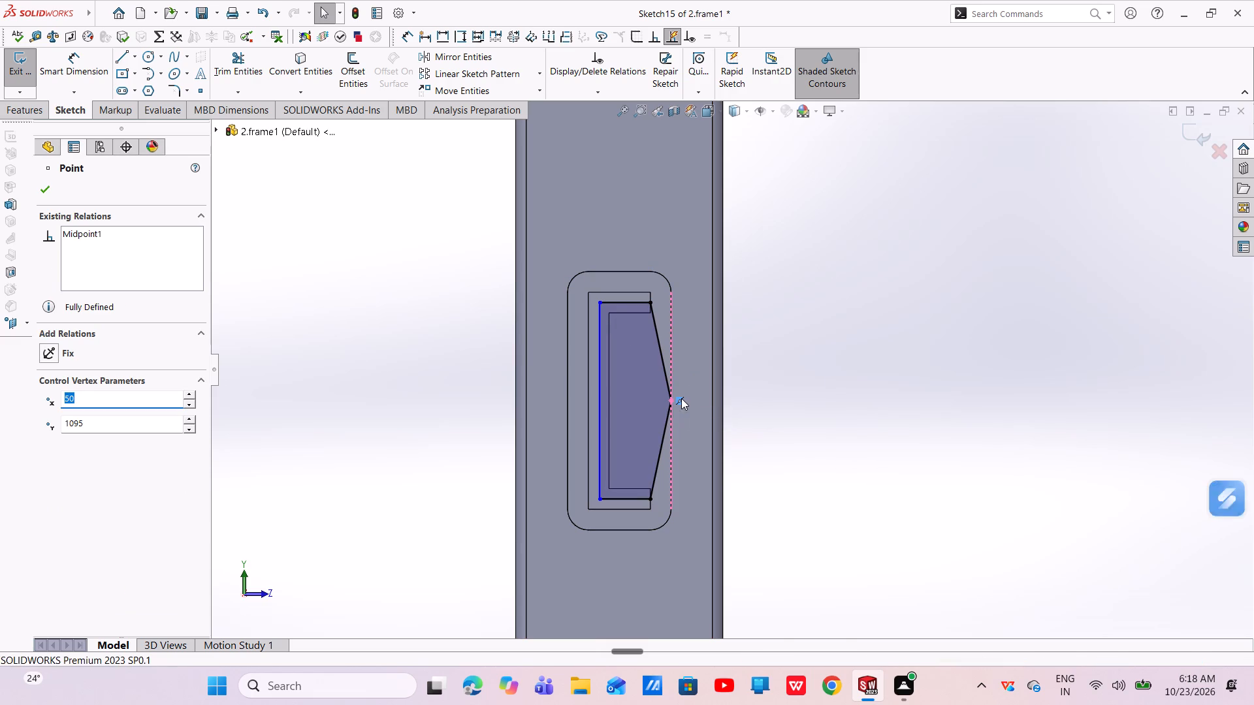
left_click(721, 571)
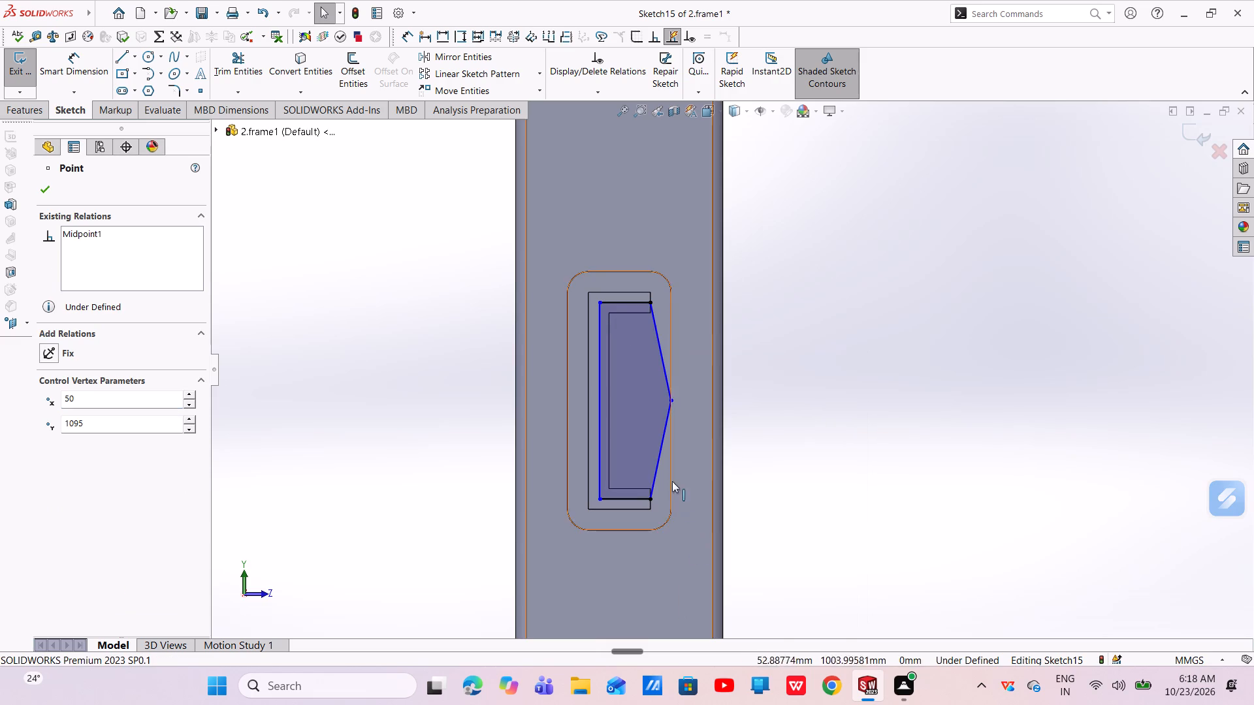
Move the profile's apex outward beyond the pad to about Z 77 mm, at Y 1095 mm midway between the arms.
left_click_drag(671, 400, 722, 398)
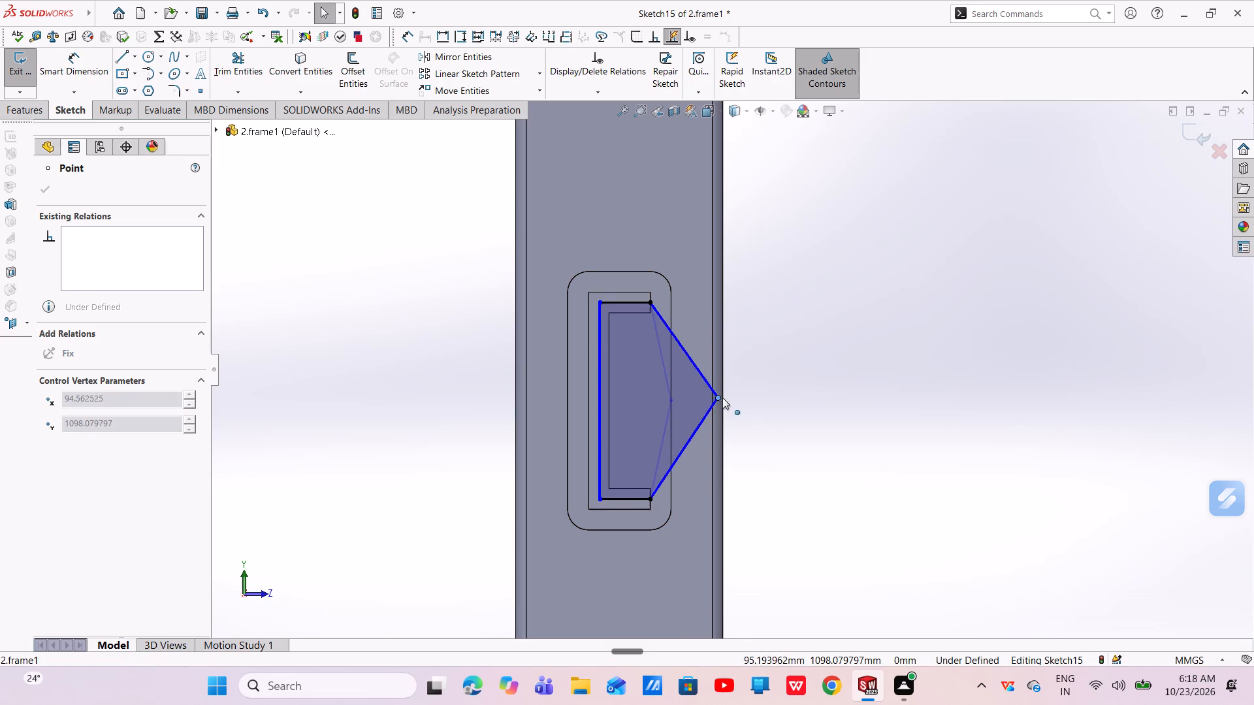
left_click_drag(722, 398, 734, 398)
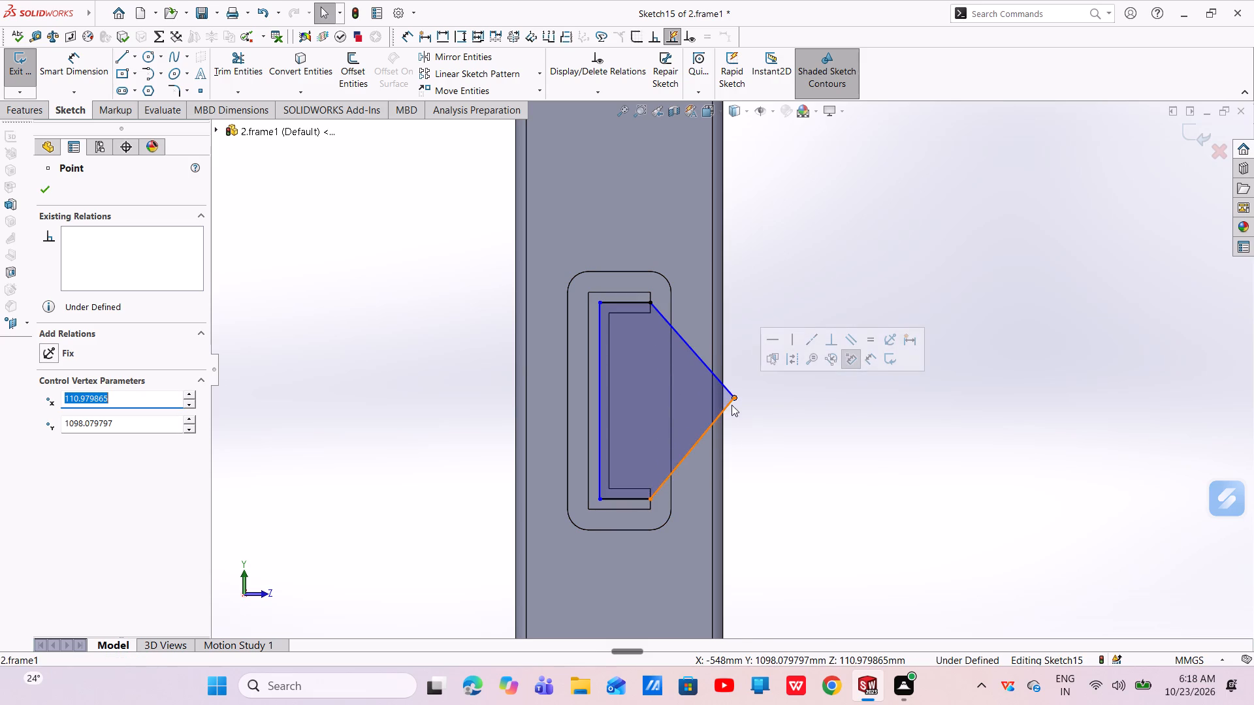
left_click_drag(735, 396, 703, 388)
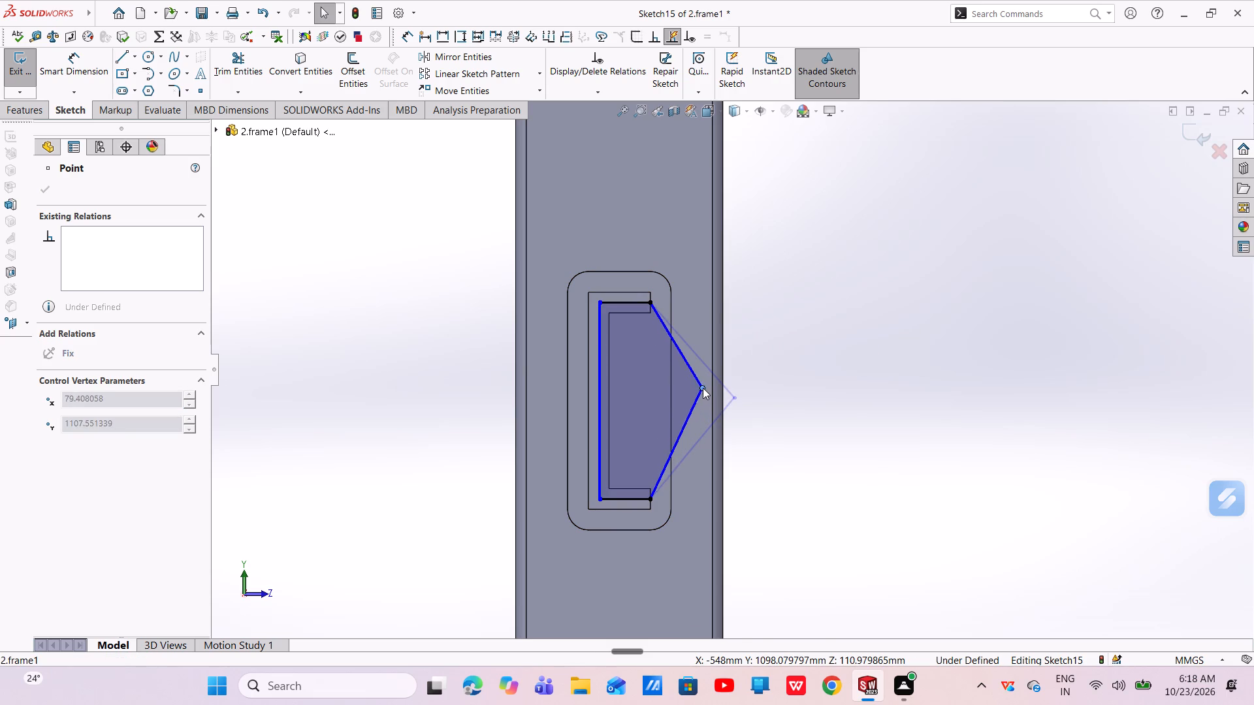
left_click_drag(703, 388, 706, 394)
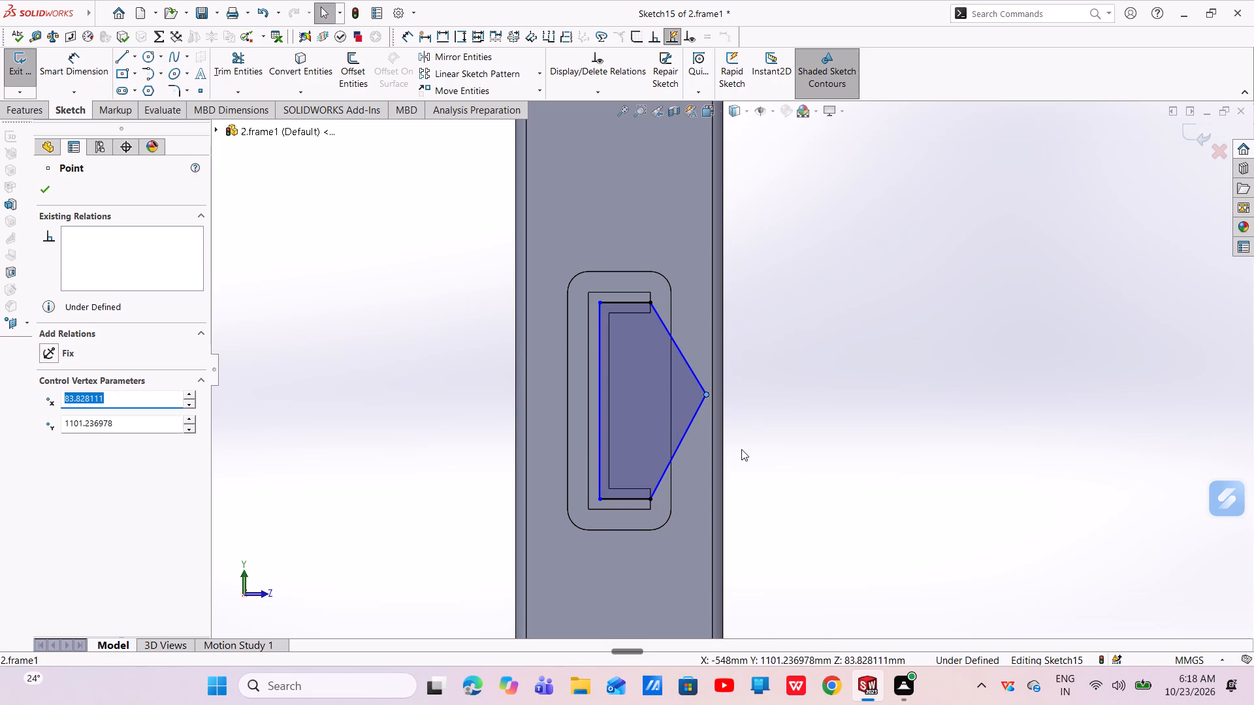
key("Escape")
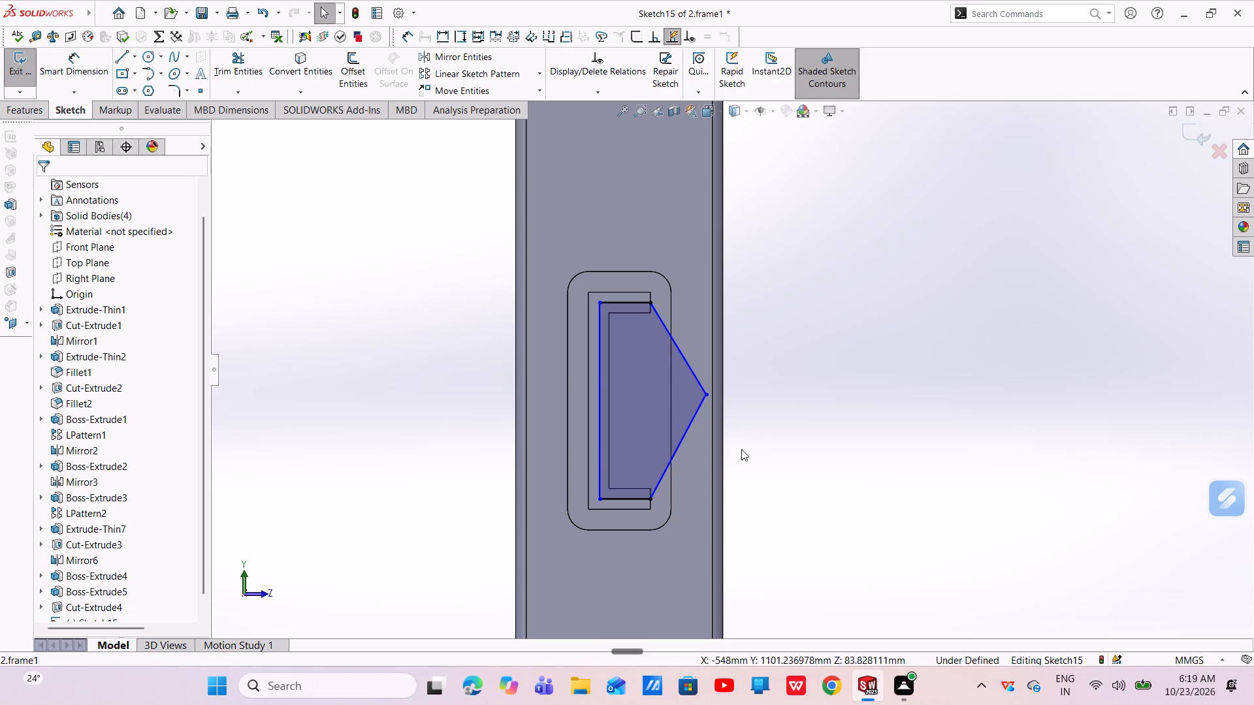
scroll(710, 394, "down", 4)
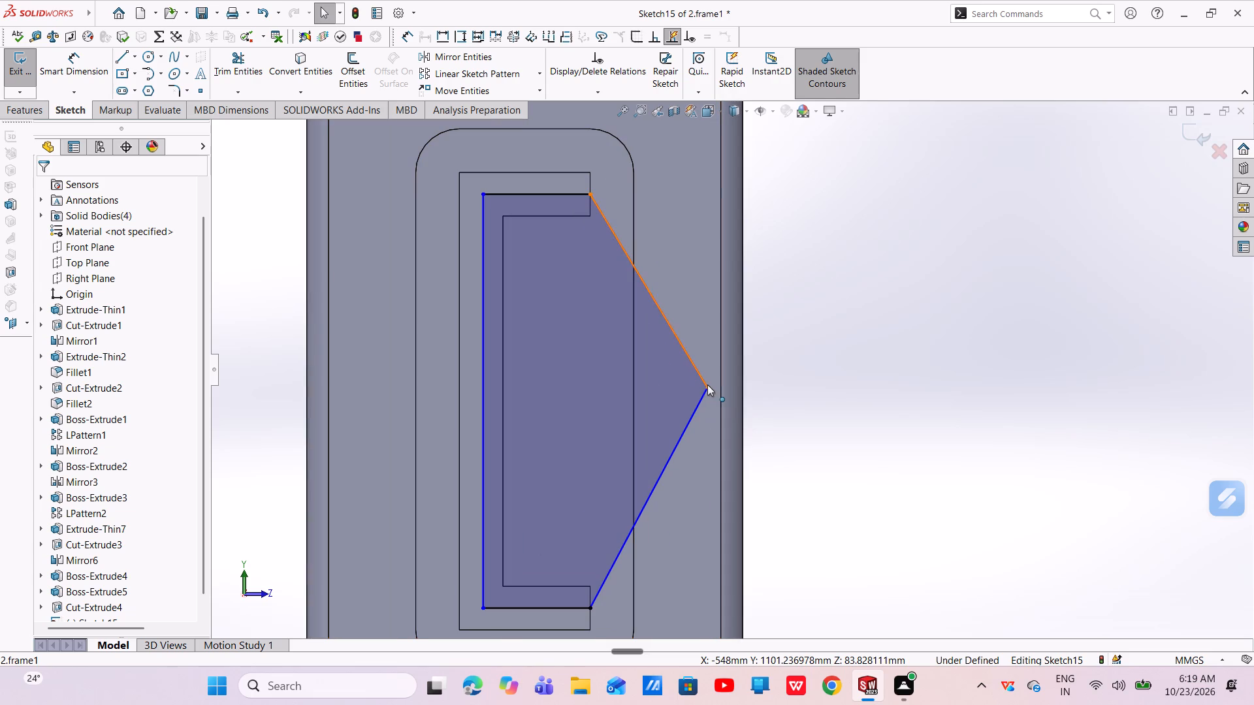
left_click_drag(707, 384, 623, 392)
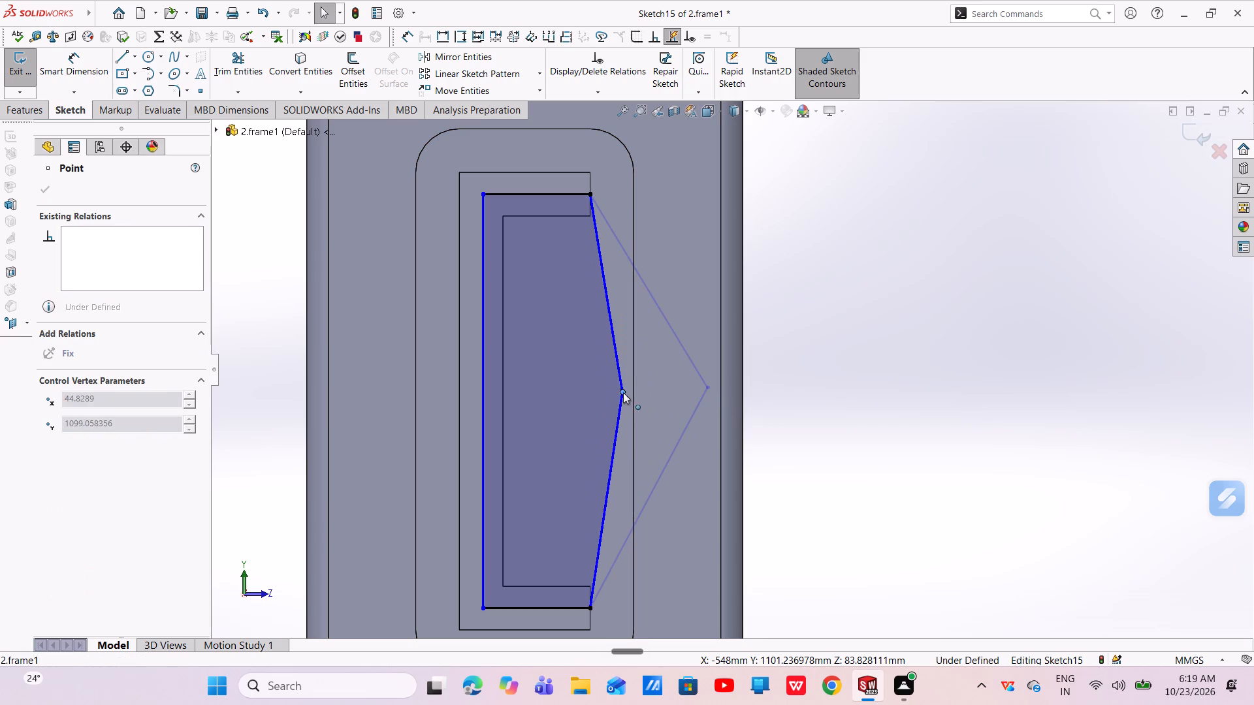
left_click_drag(623, 392, 662, 407)
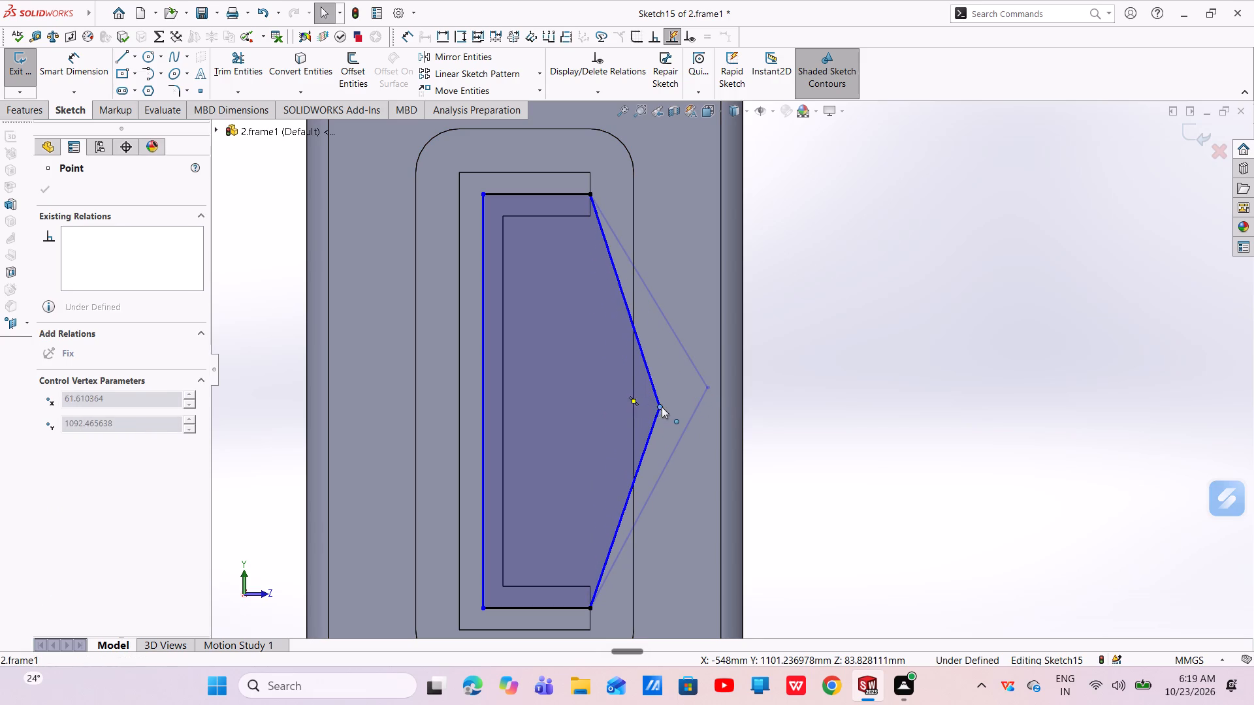
left_click_drag(662, 407, 692, 401)
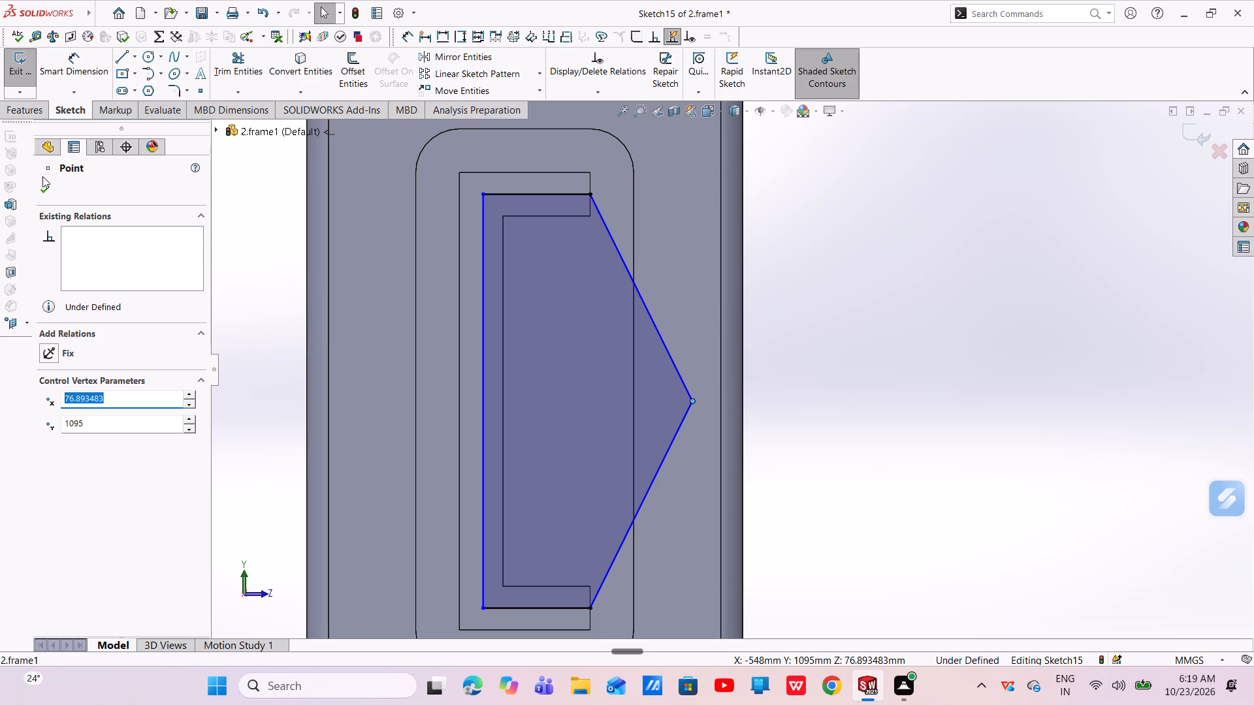
Extrude the pointed five-sided profile as a boss with a blind depth of 10 mm, merged with the block.
left_click(34, 112)
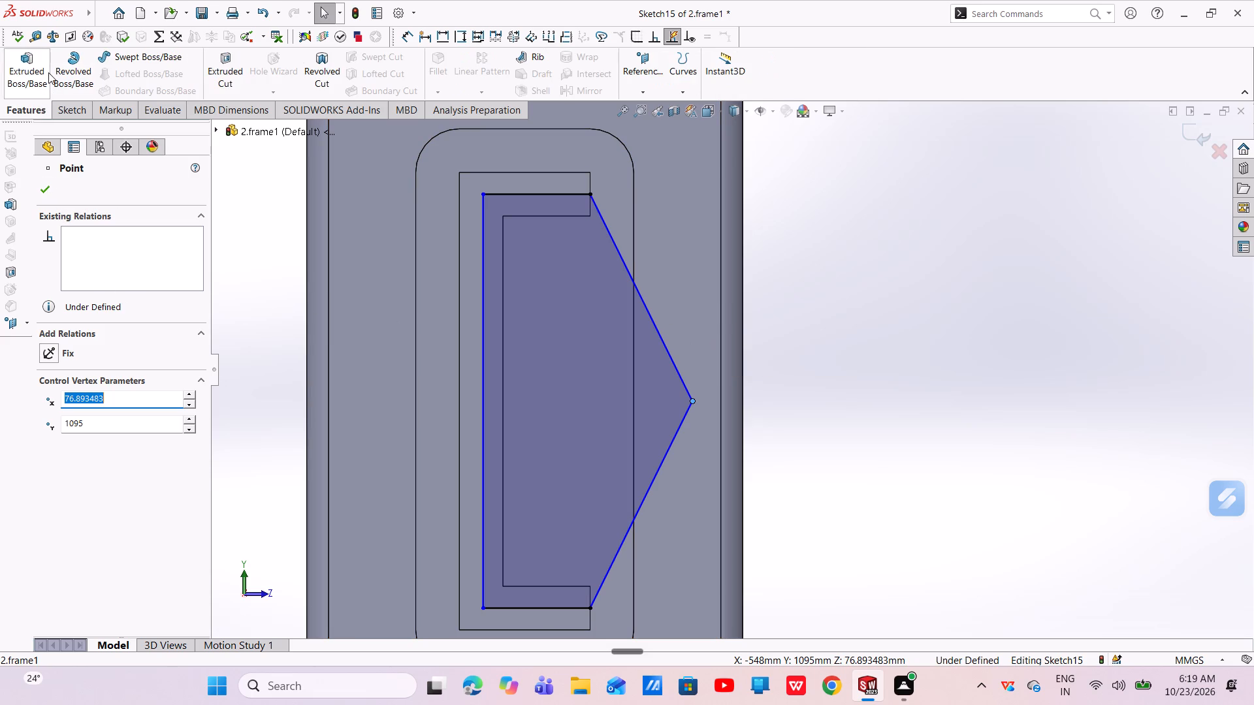
left_click(48, 72)
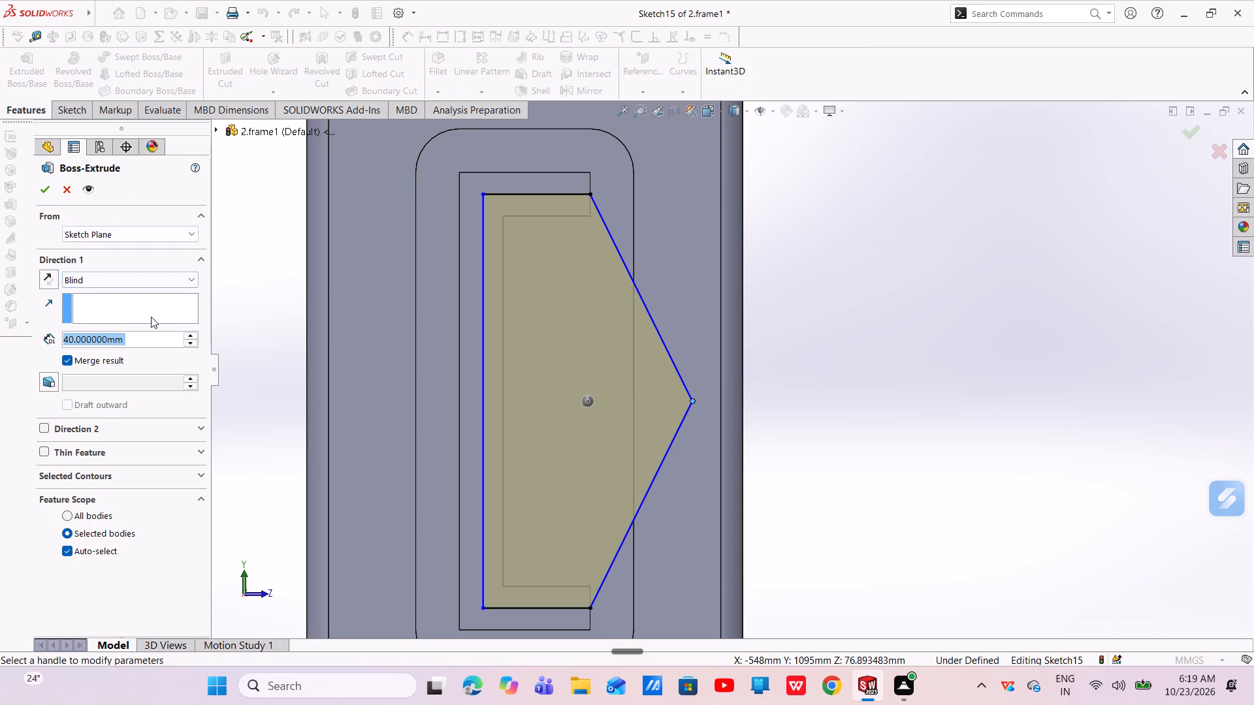
key("BackSpace")
type("10")
key("Return")
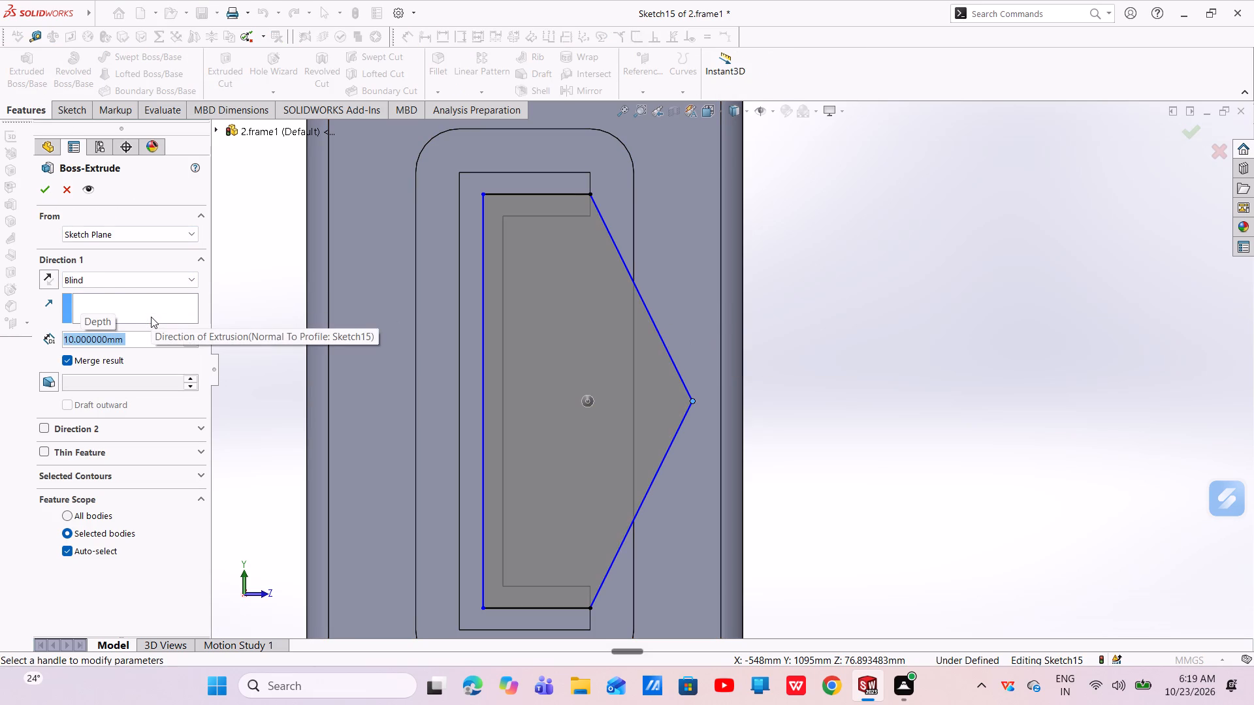
left_click(46, 194)
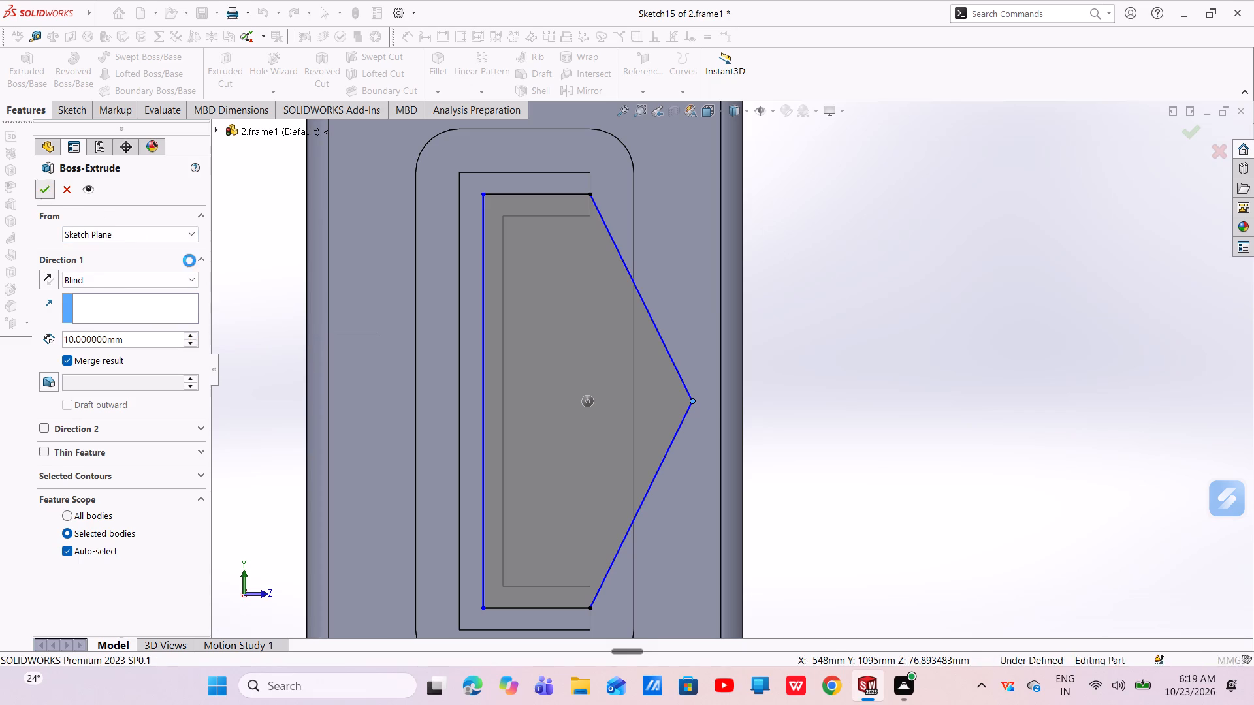
Start a sketch on the outer face of the pointed cover plate.
scroll(423, 342, "up", 3)
scroll(543, 420, "up", 1)
middle_click_drag(543, 420, 466, 394)
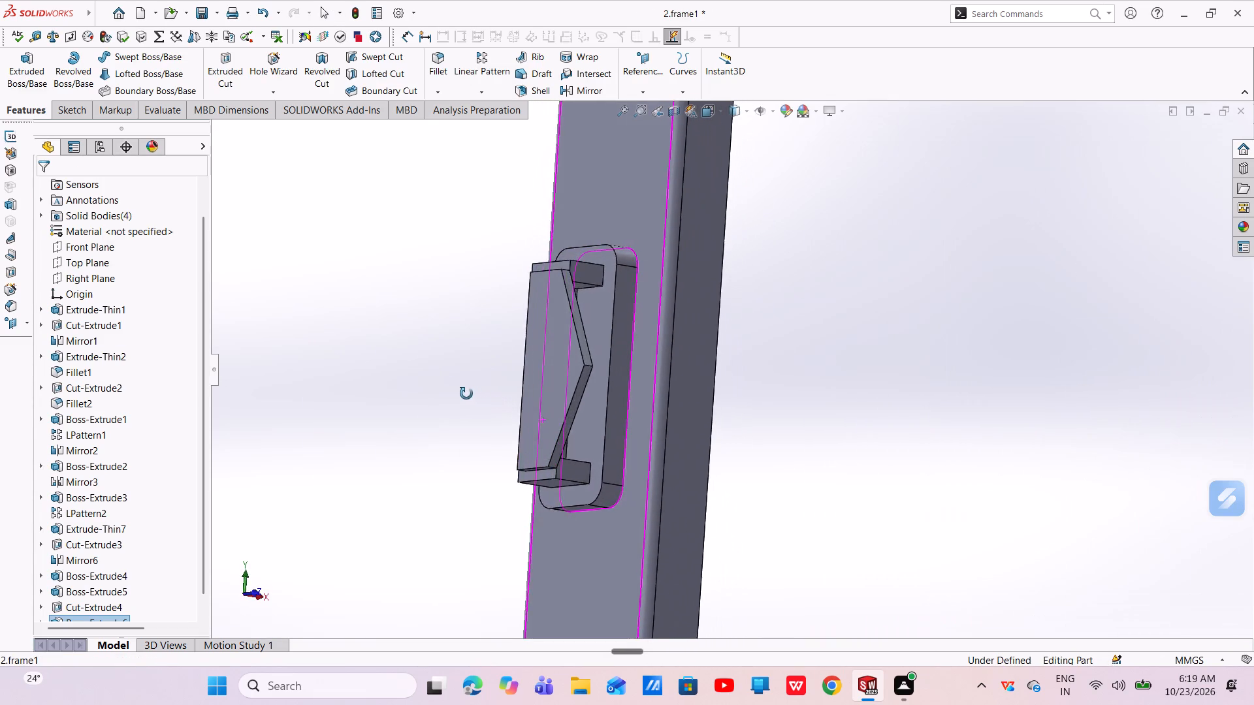
middle_click_drag(466, 394, 444, 388)
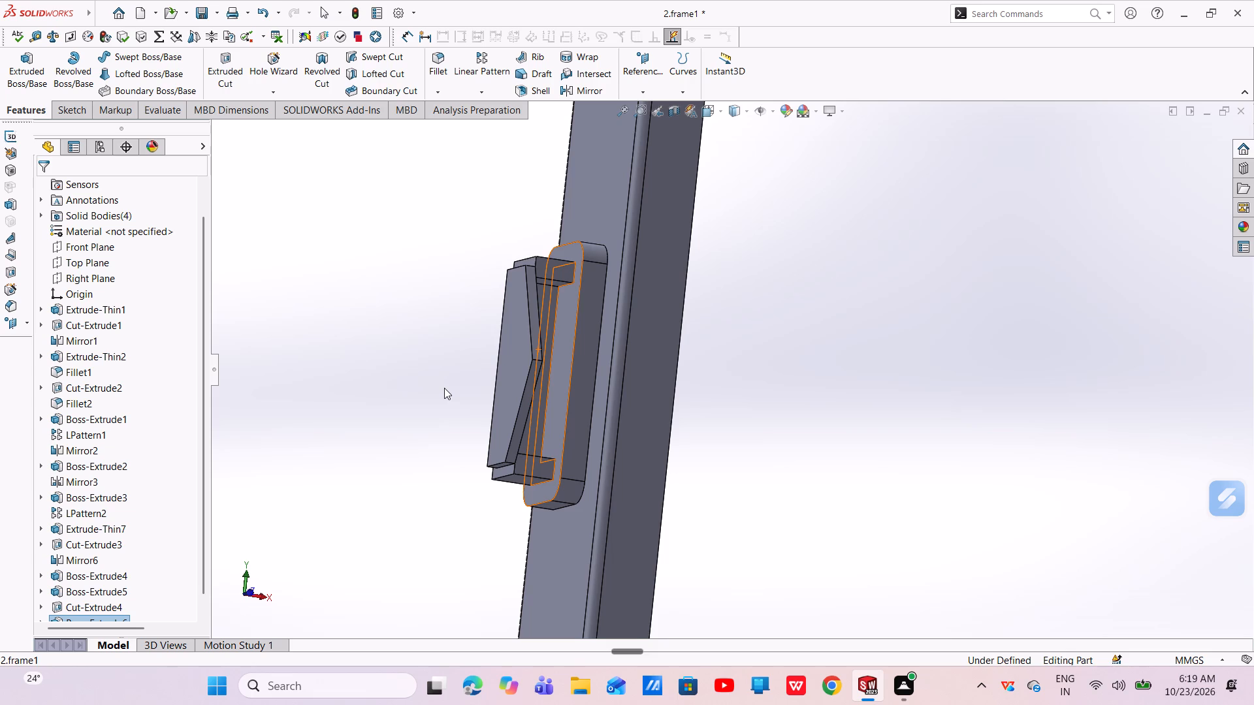
left_click(522, 354)
left_click(577, 318)
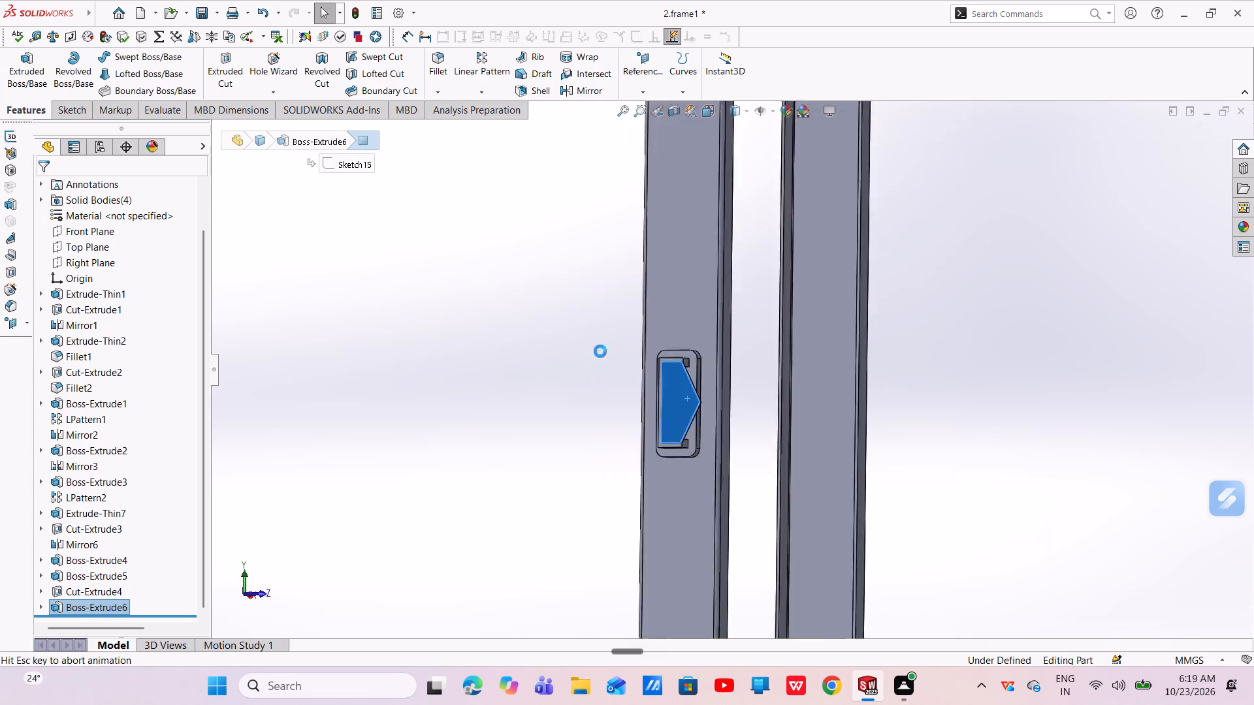
scroll(765, 416, "down", 10)
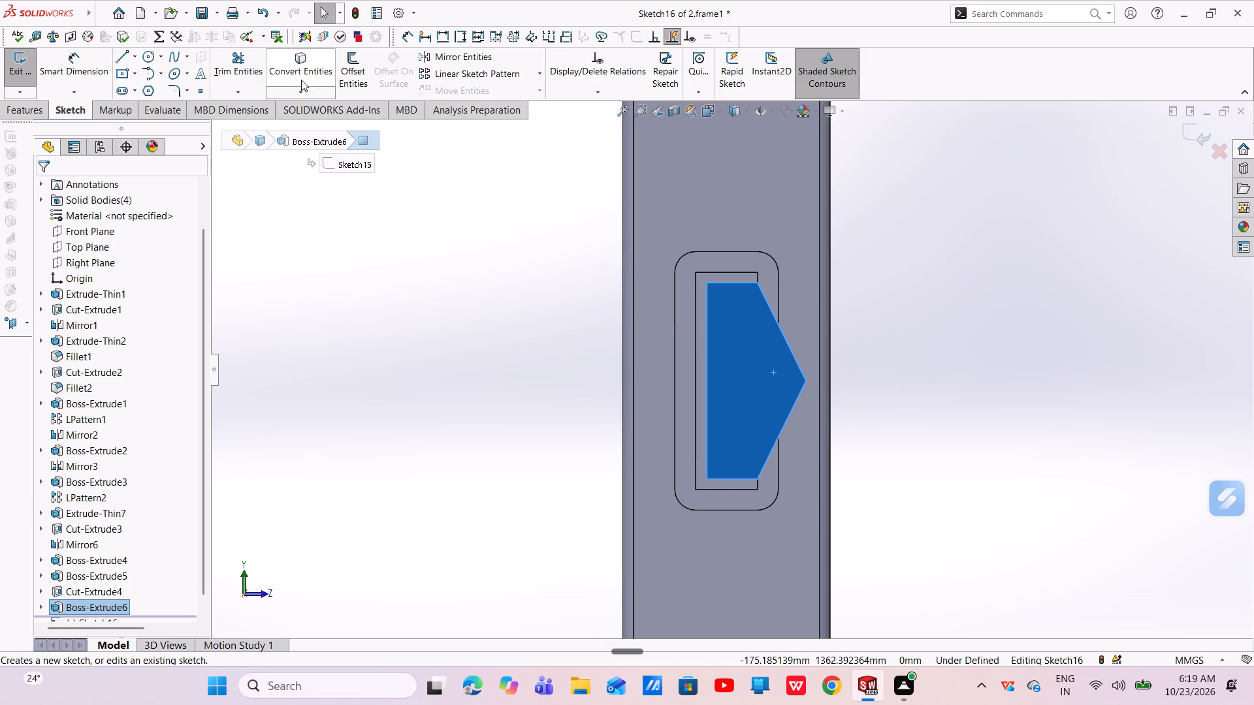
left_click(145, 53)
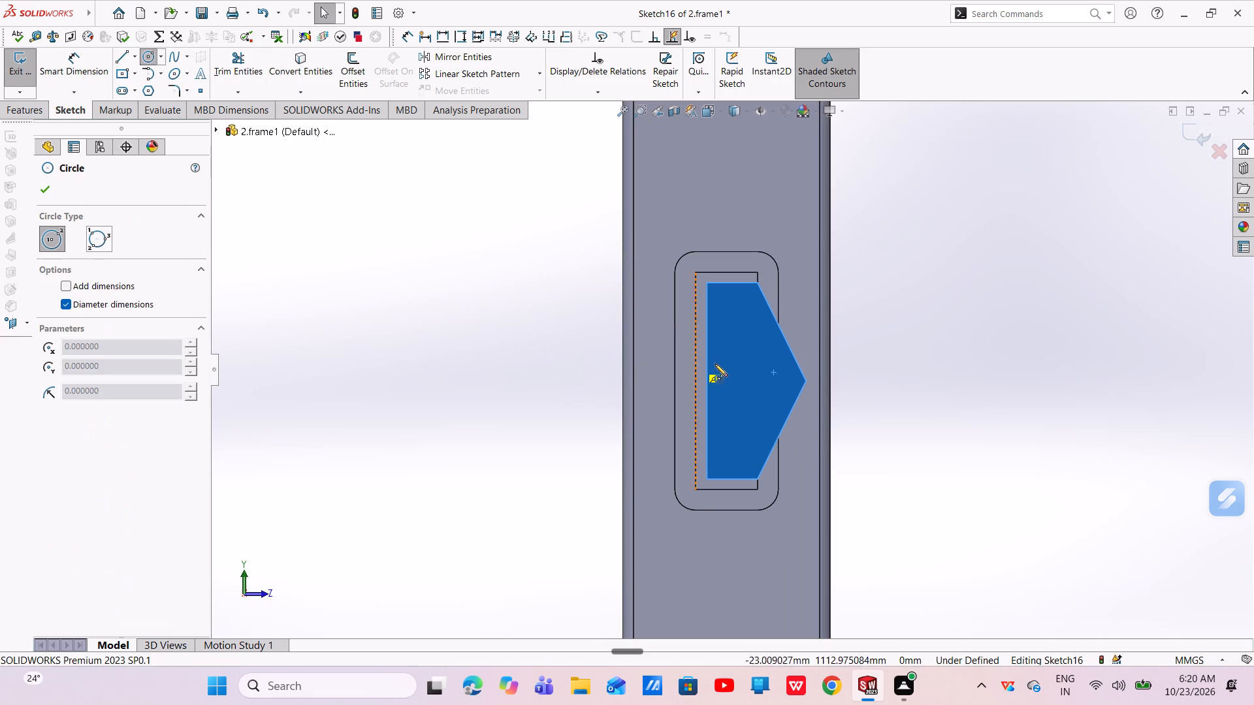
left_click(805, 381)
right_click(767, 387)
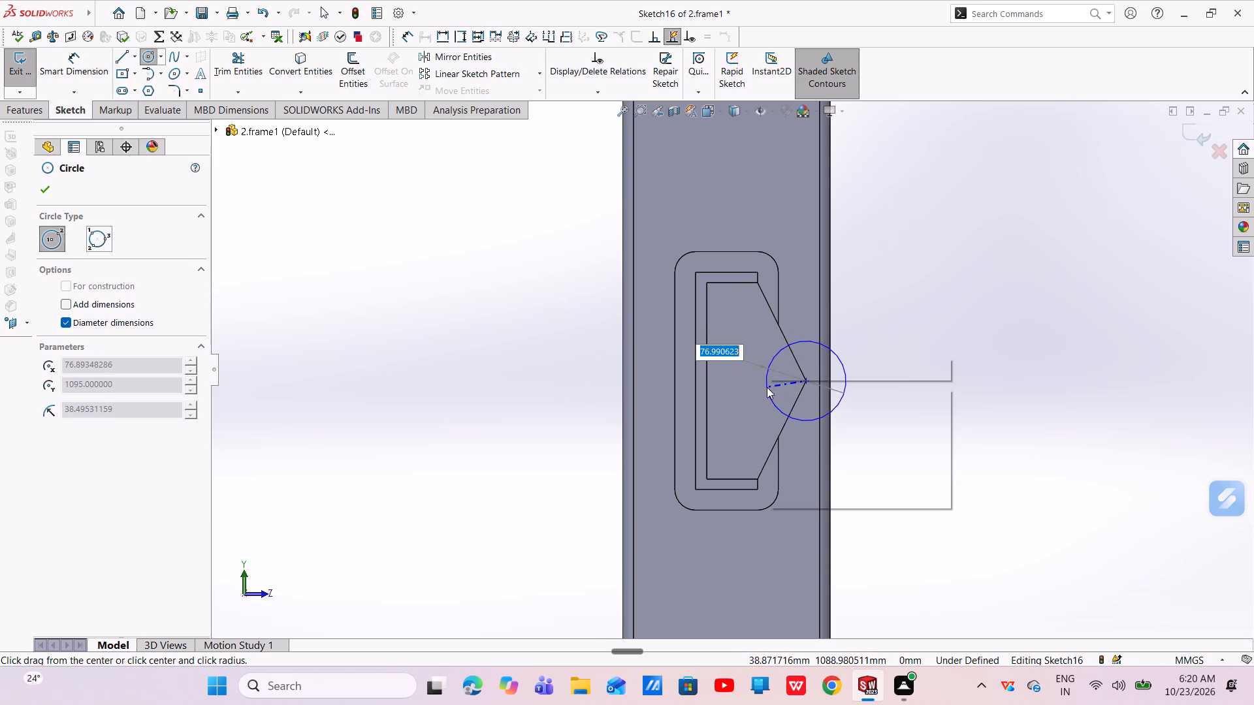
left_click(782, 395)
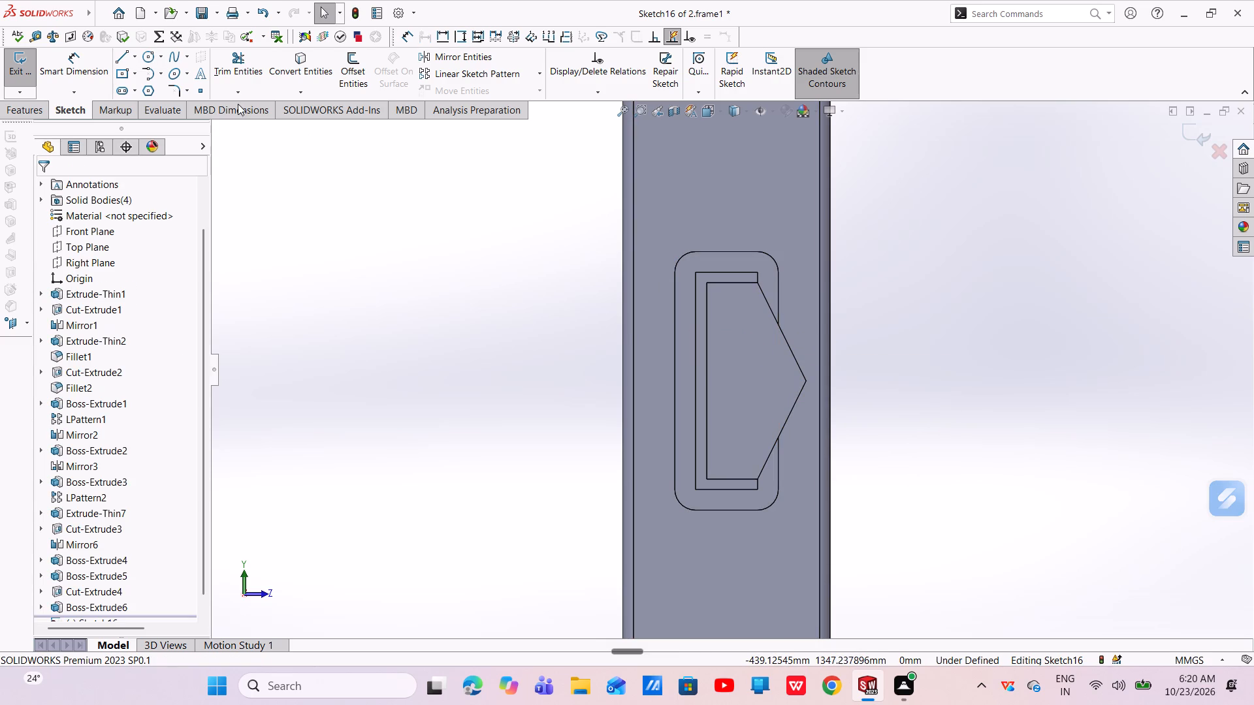
Sketch a circle about 53 mm in diameter on the cover plate, its centre level with the apex at about Z 38 mm.
left_click(153, 61)
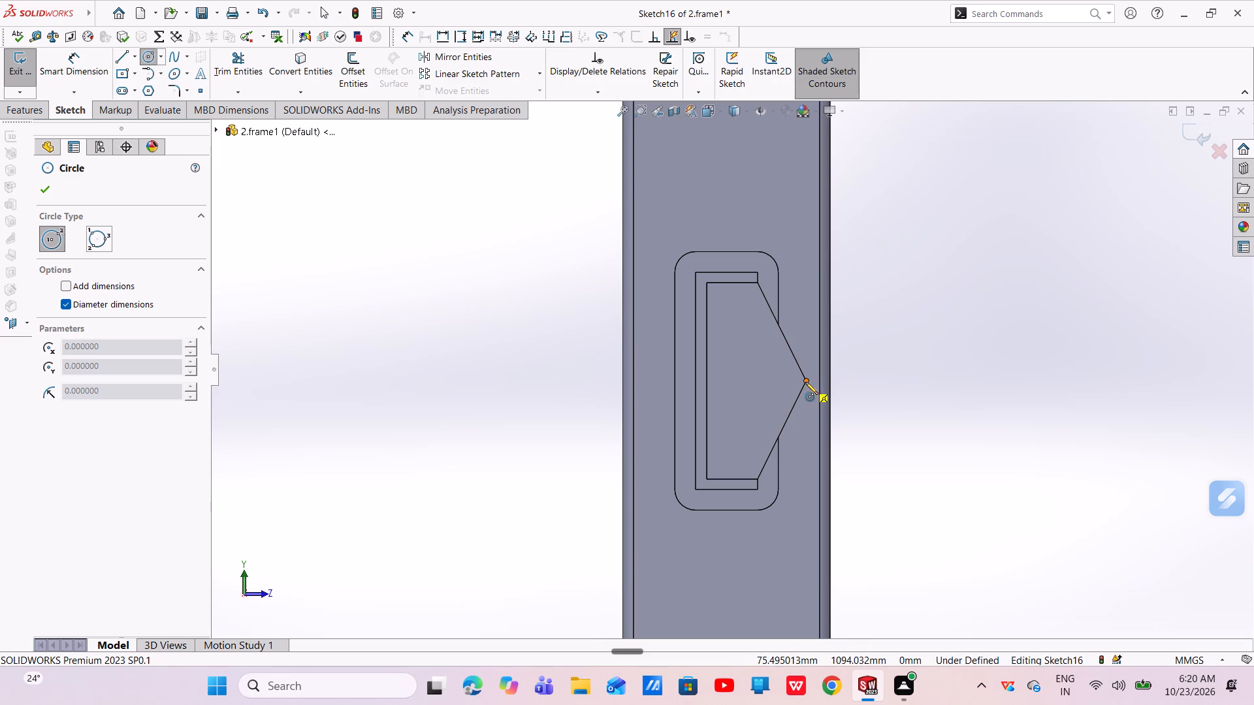
left_click(765, 382)
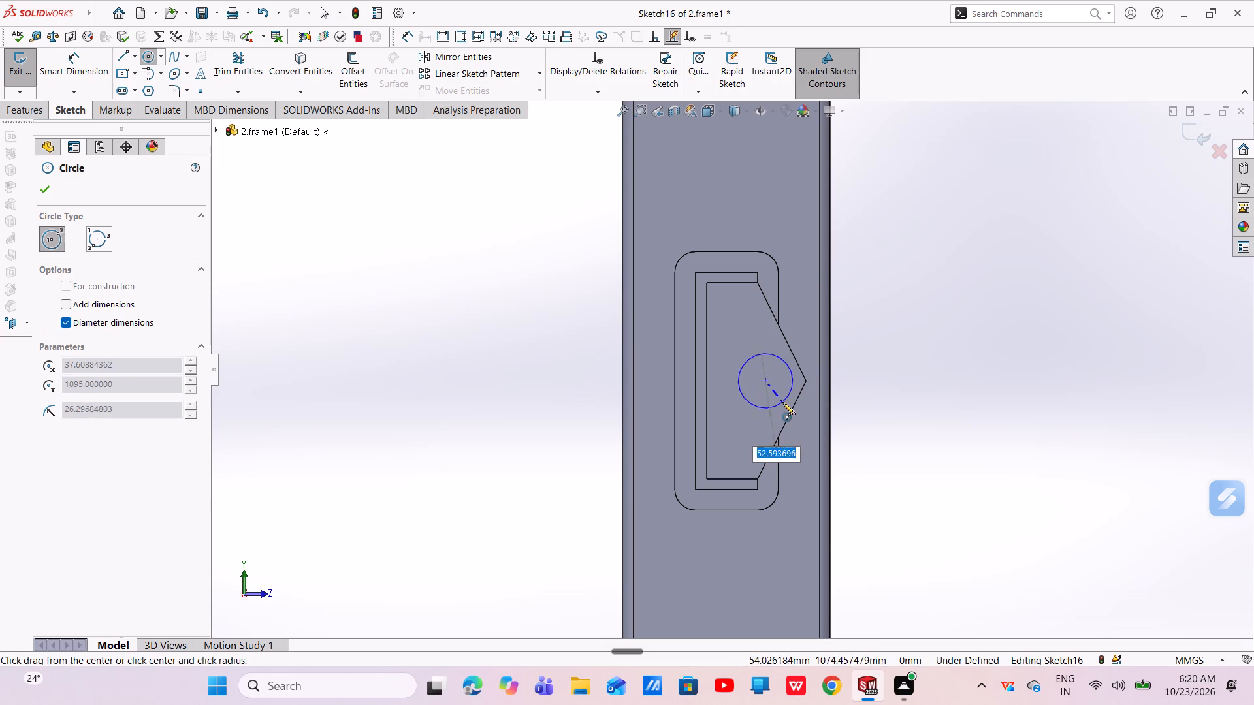
left_click(782, 402)
right_click(781, 403)
left_click(803, 412)
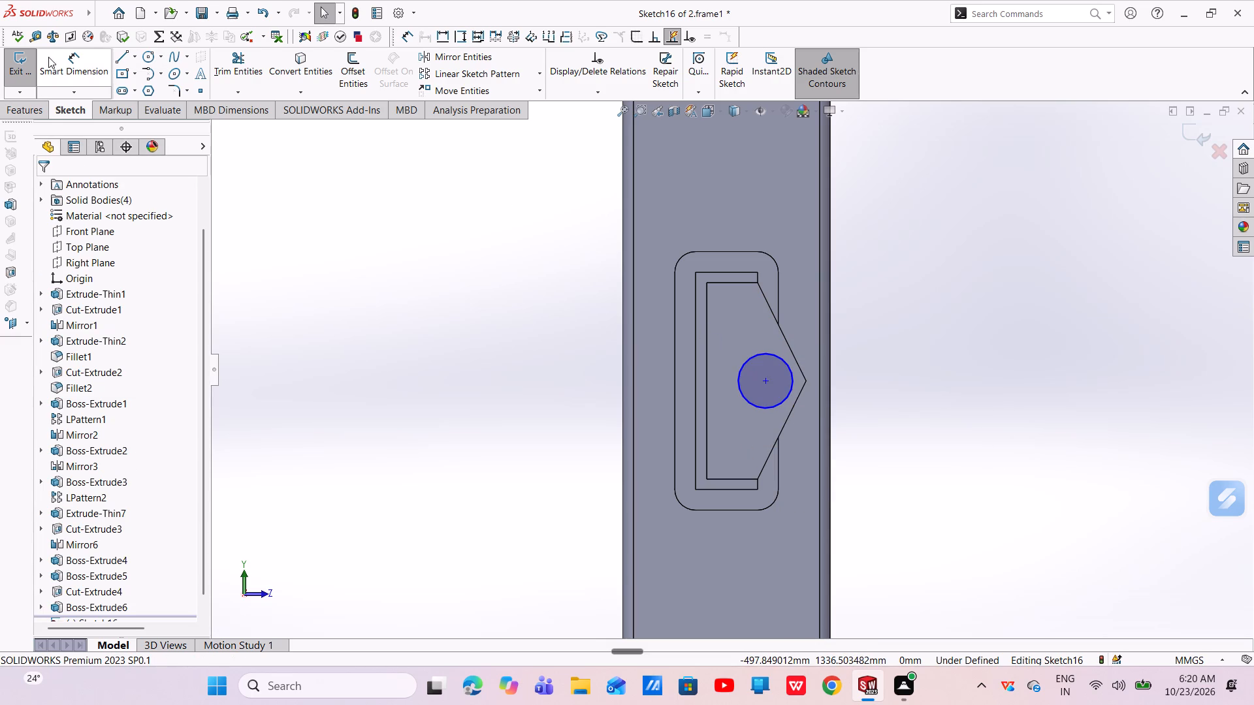
Dimension the circle's diameter as 20 mm.
left_click(74, 60)
left_click(750, 404)
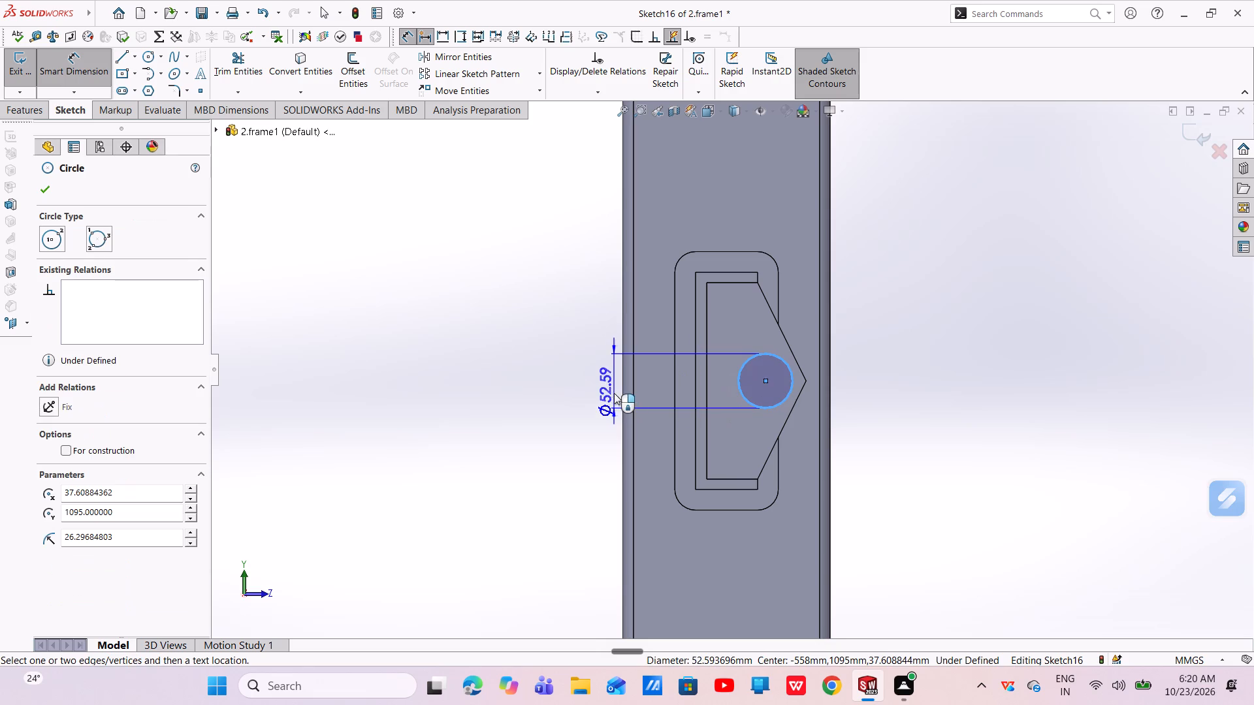
left_click(587, 367)
key("BackSpace")
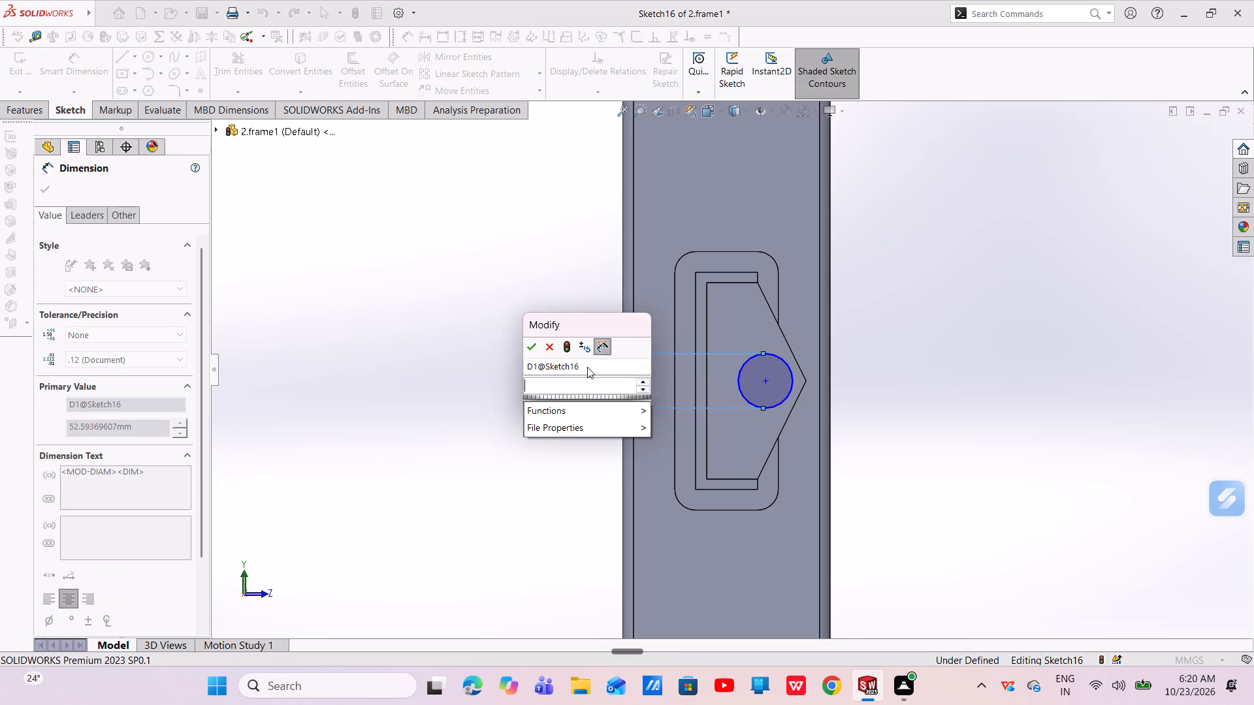
type("20")
key("Return")
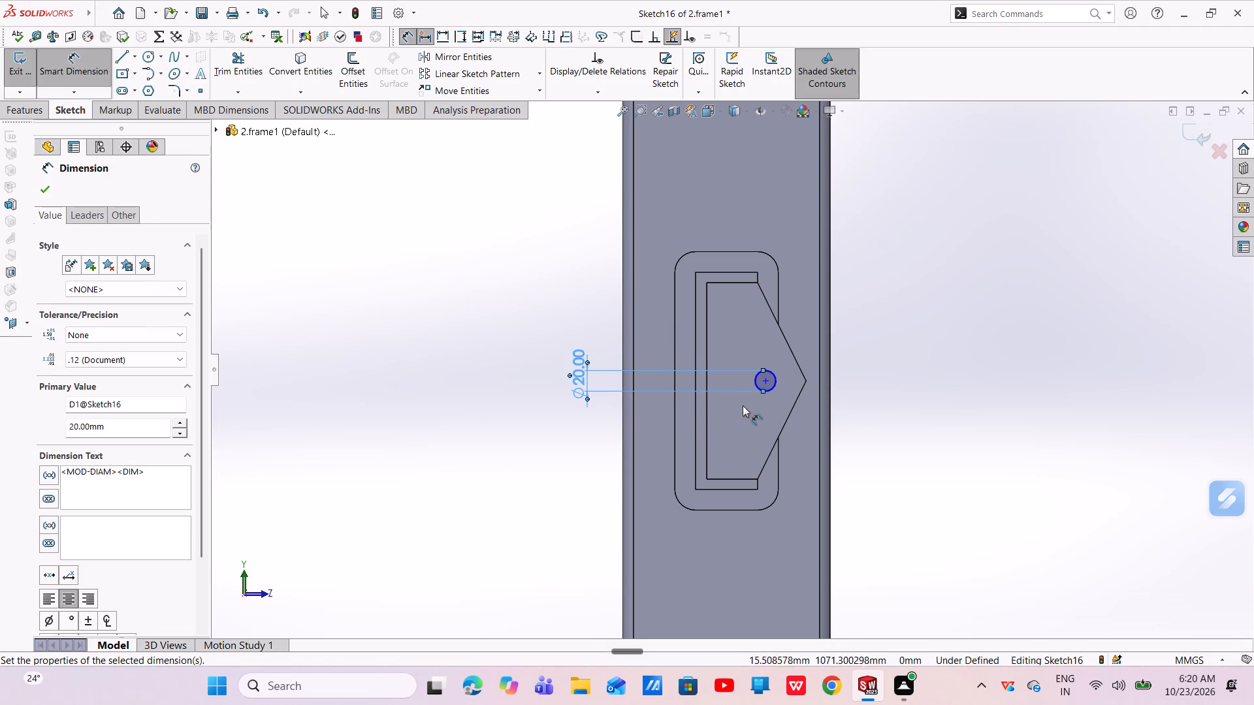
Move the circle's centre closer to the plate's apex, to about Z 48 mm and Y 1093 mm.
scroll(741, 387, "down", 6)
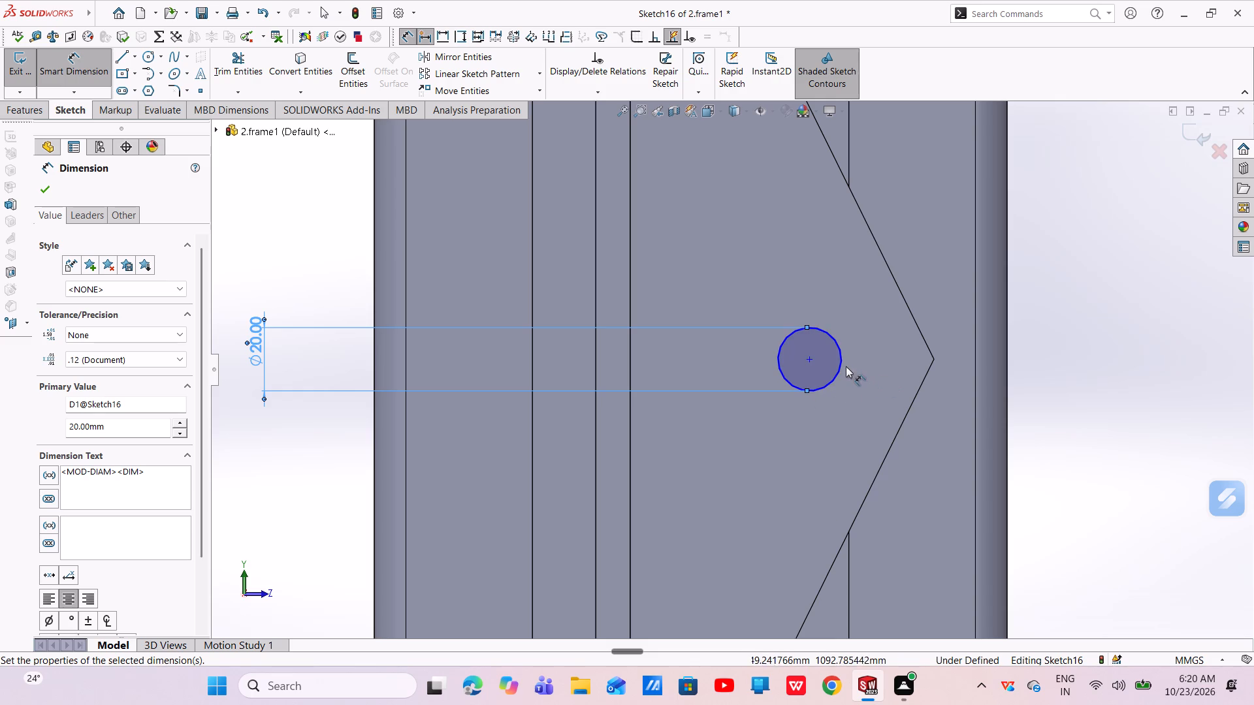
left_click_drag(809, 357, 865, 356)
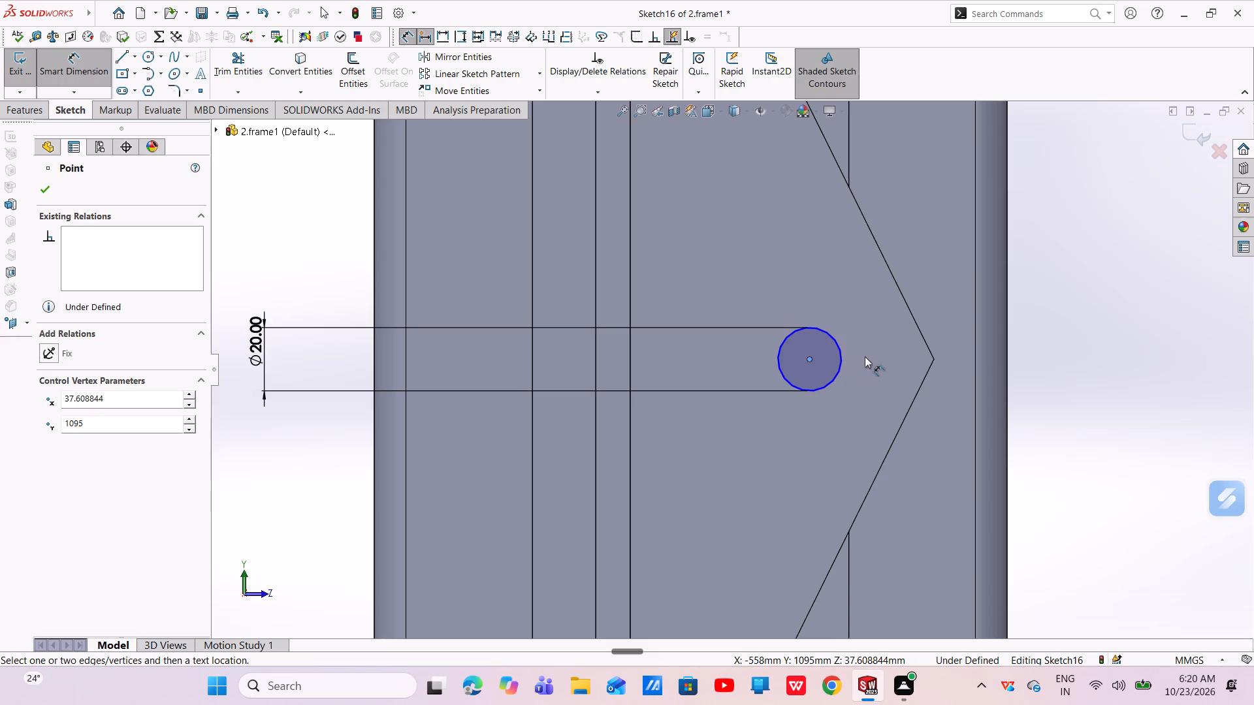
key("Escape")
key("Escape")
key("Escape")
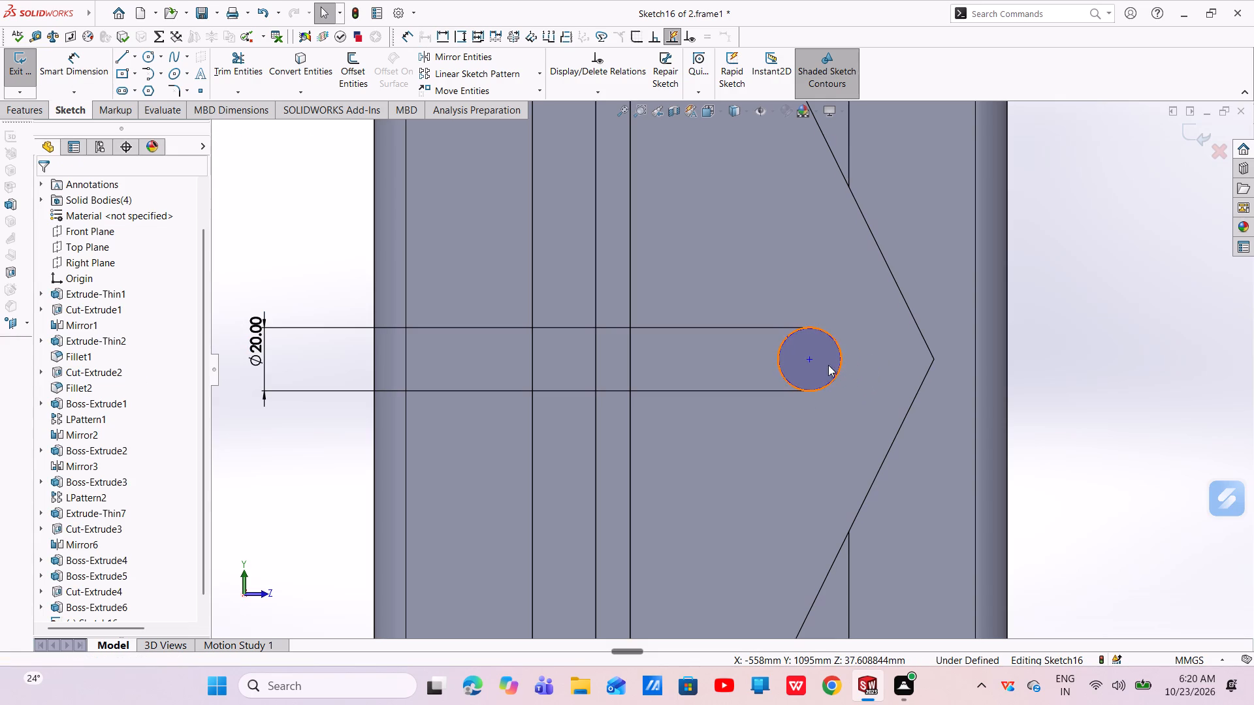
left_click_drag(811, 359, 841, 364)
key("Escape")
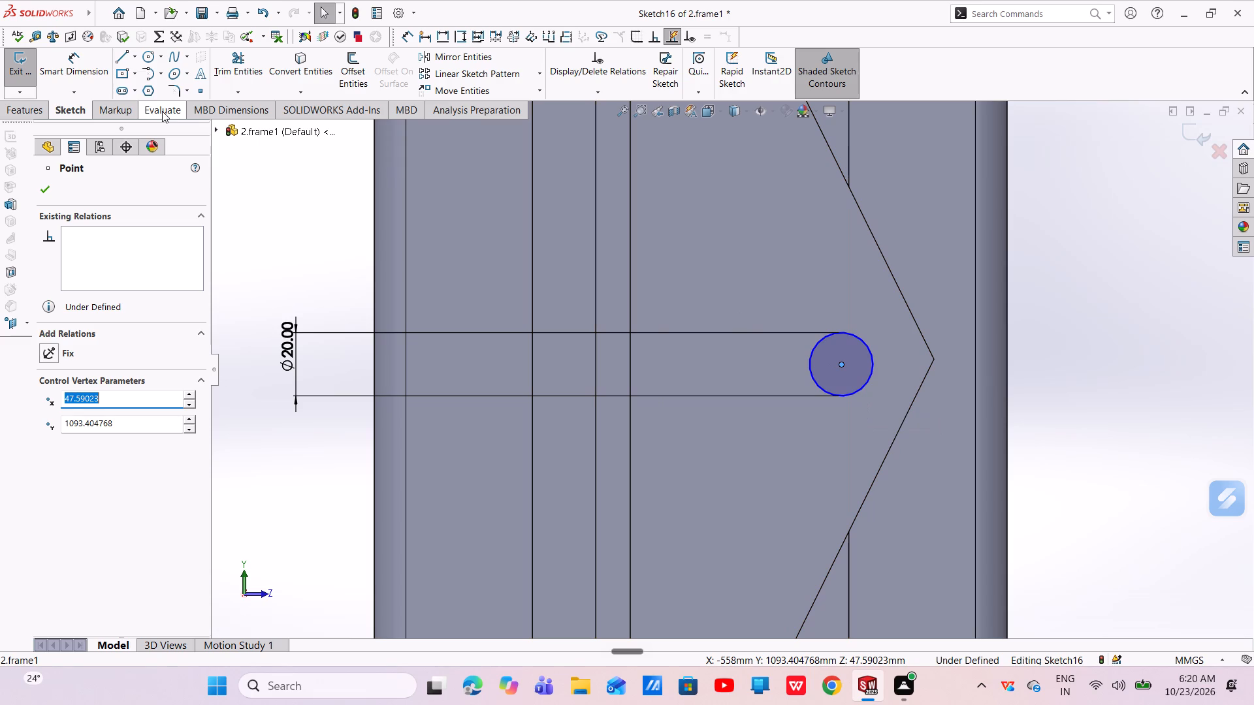
Dimension the horizontal distance between the plate's apex and the circle's centre as 20 mm.
left_click(82, 66)
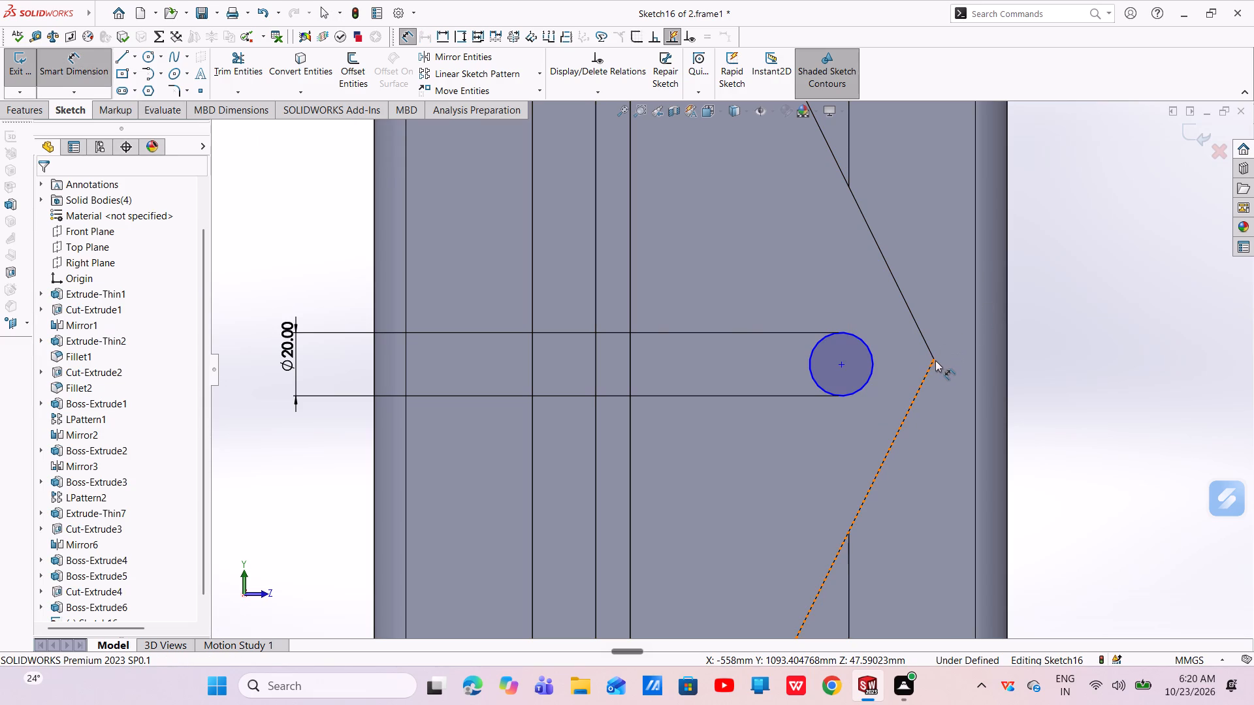
scroll(937, 359, "down", 6)
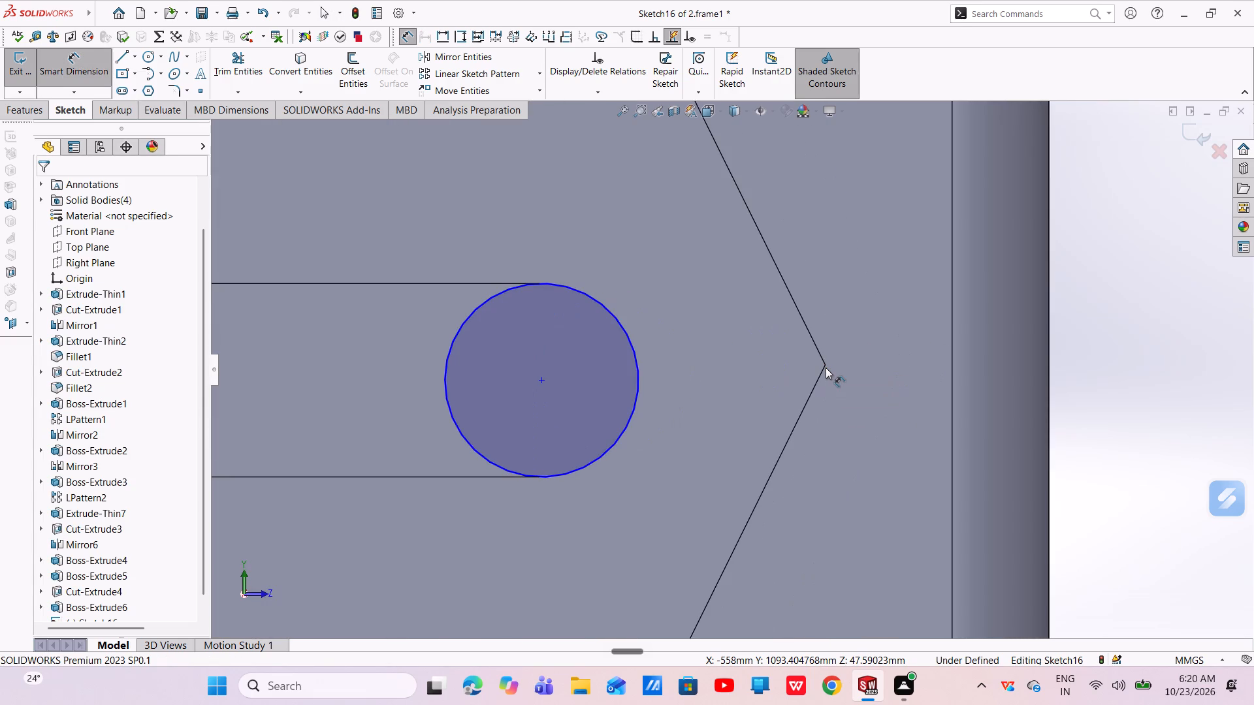
left_click(825, 364)
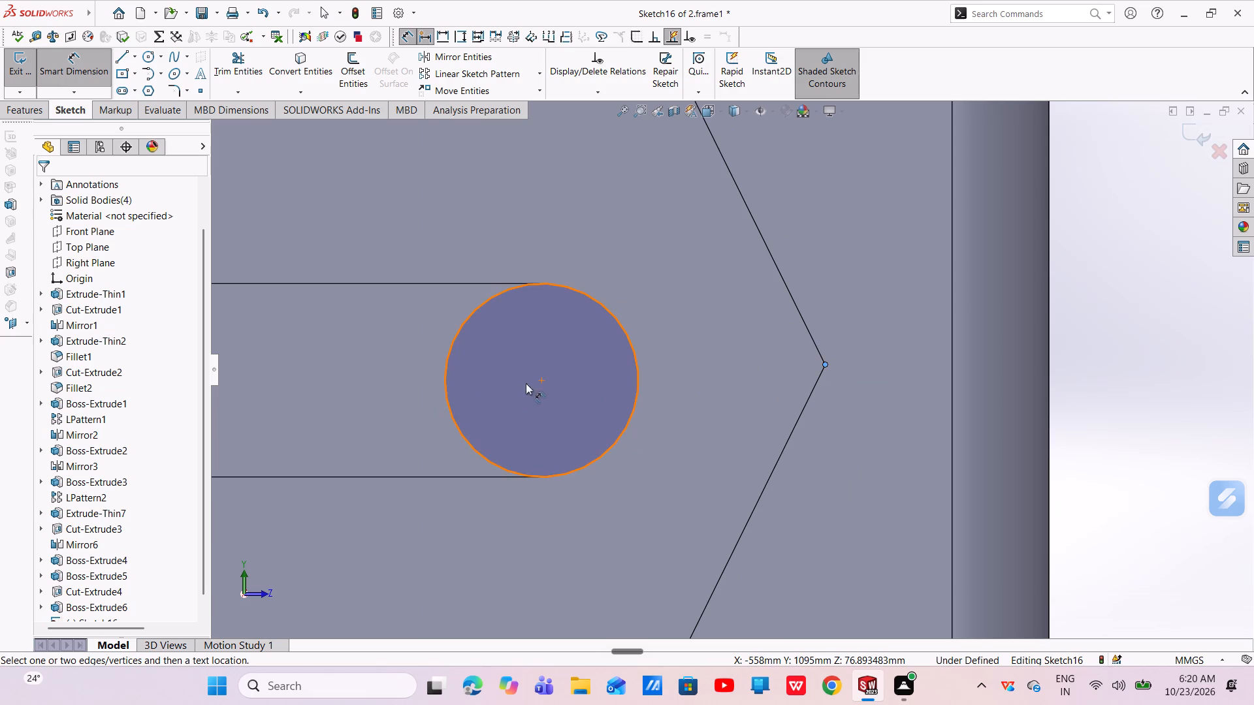
left_click(544, 381)
left_click(671, 502)
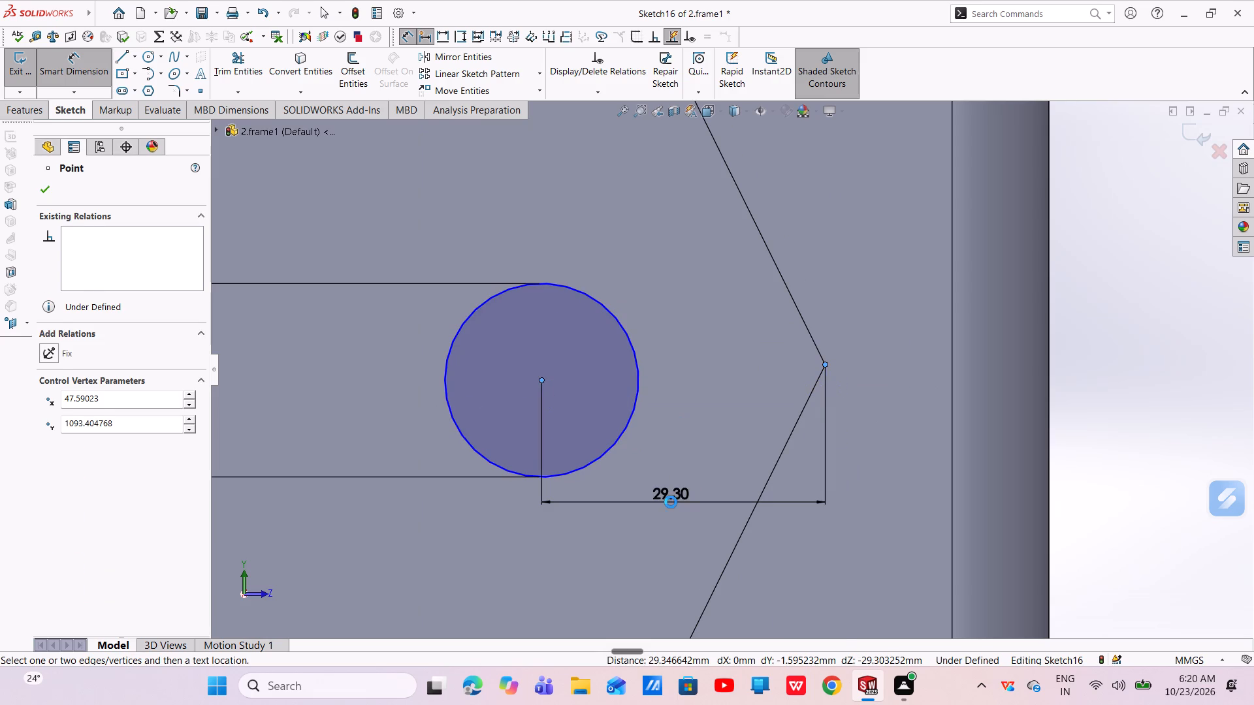
key("BackSpace")
type("20")
key("Return")
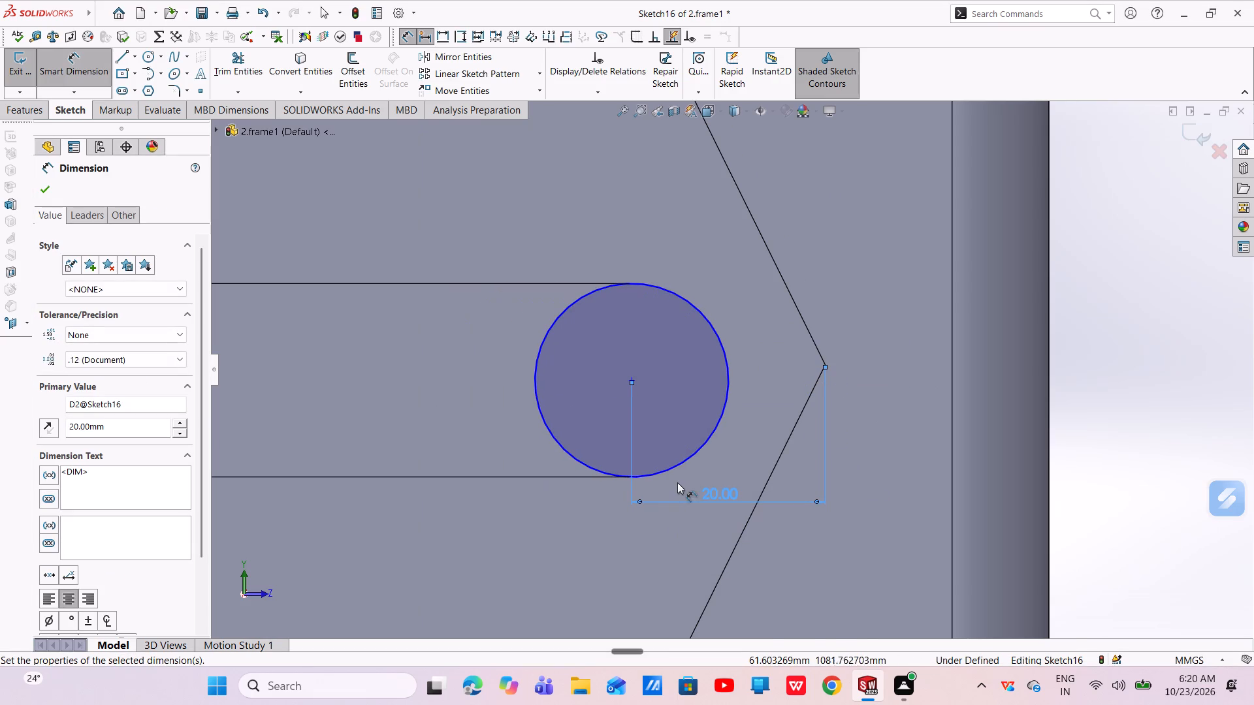
key("Escape")
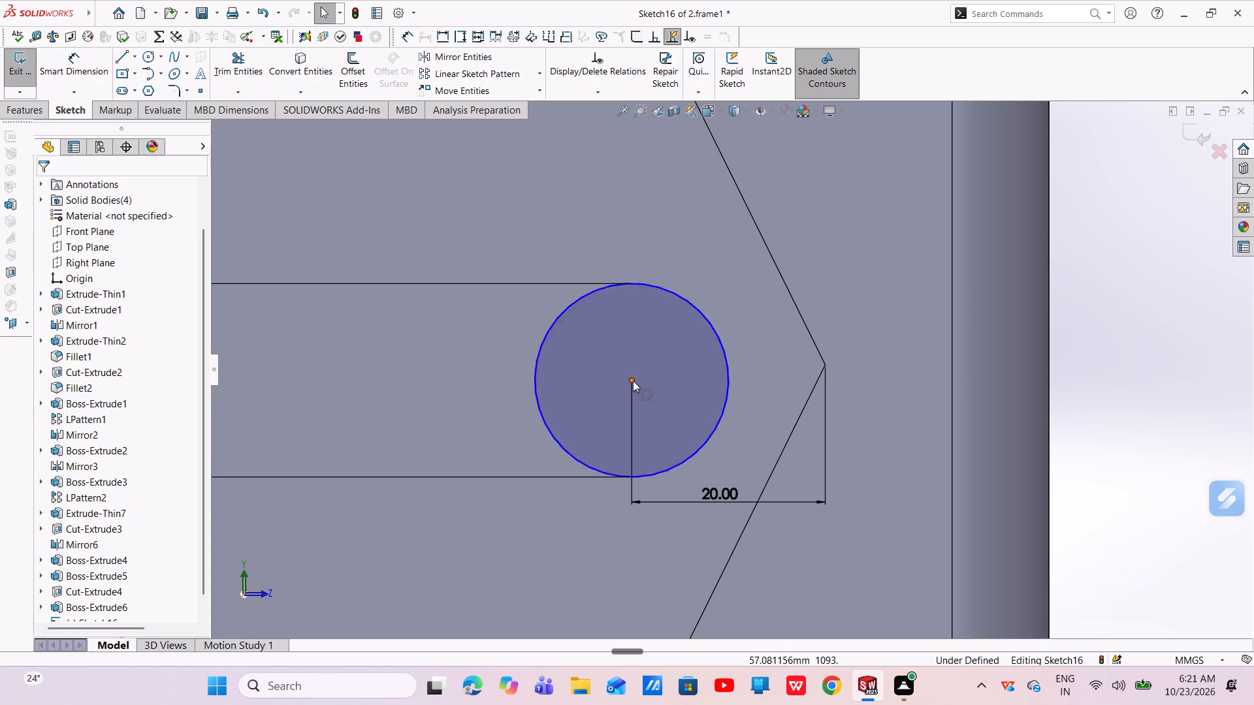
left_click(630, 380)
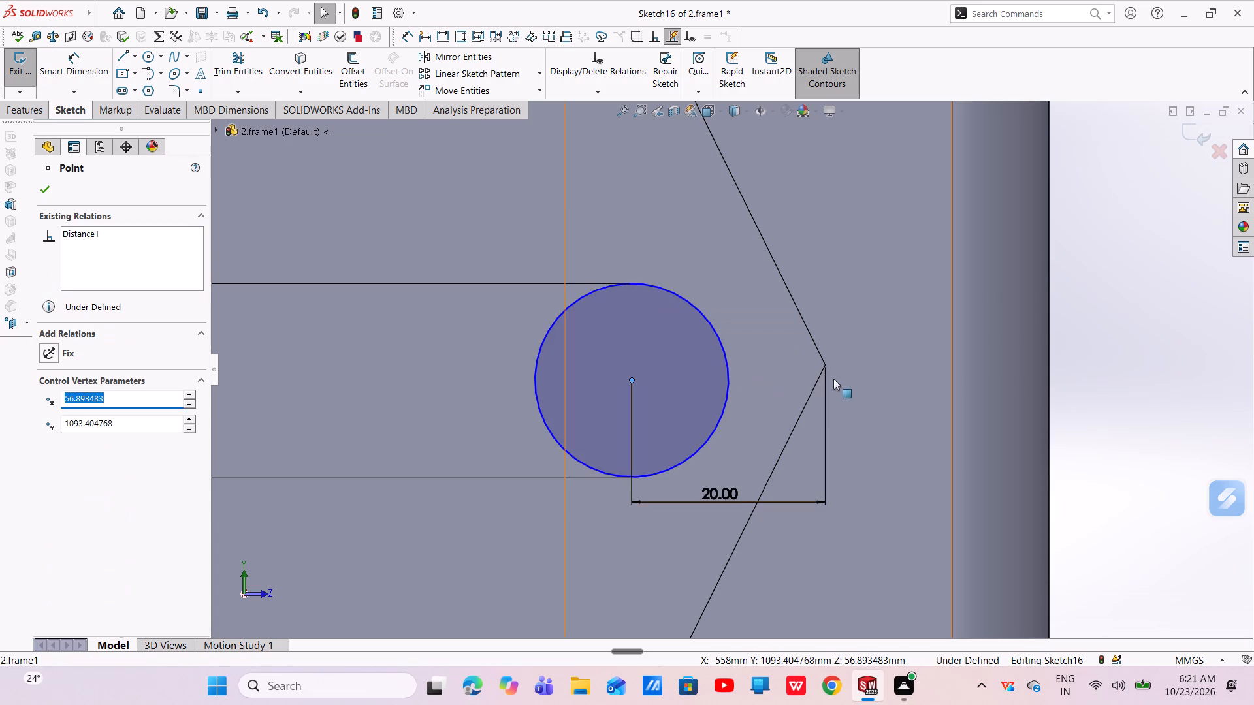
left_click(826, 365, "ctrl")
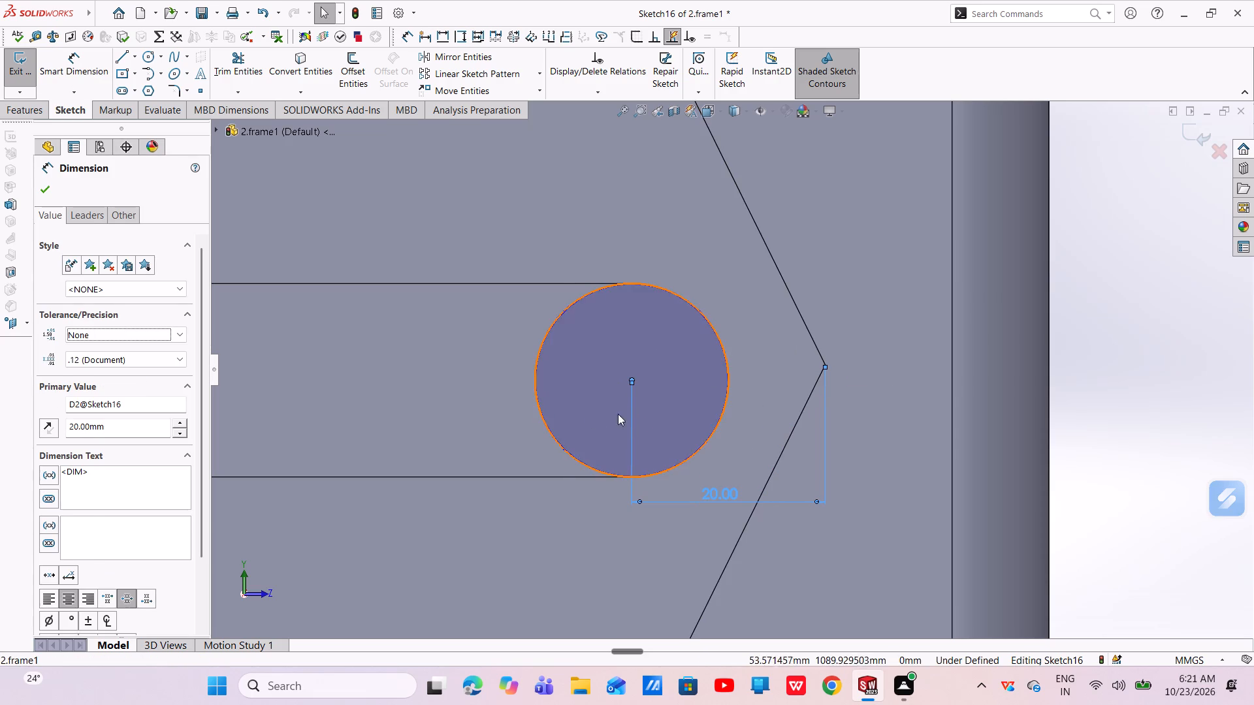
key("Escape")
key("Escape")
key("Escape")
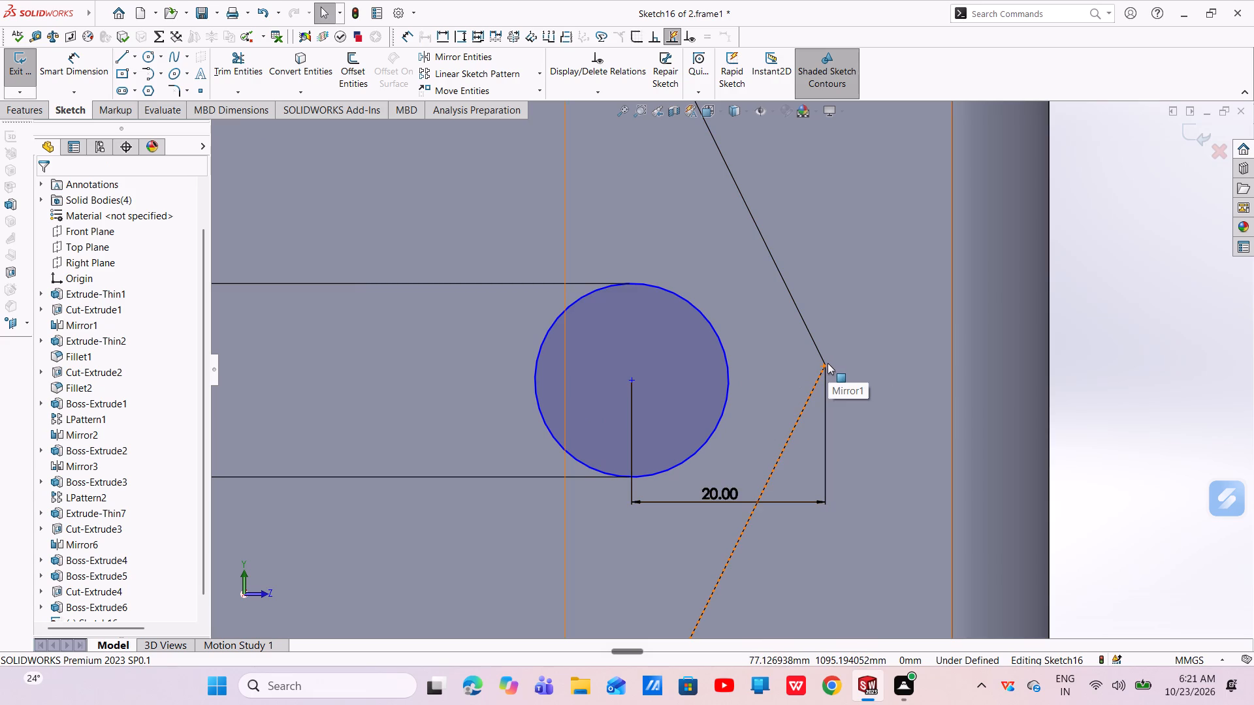
Add a Horizontal relation between the circle's centre and the plate's apex vertex.
left_click(824, 364)
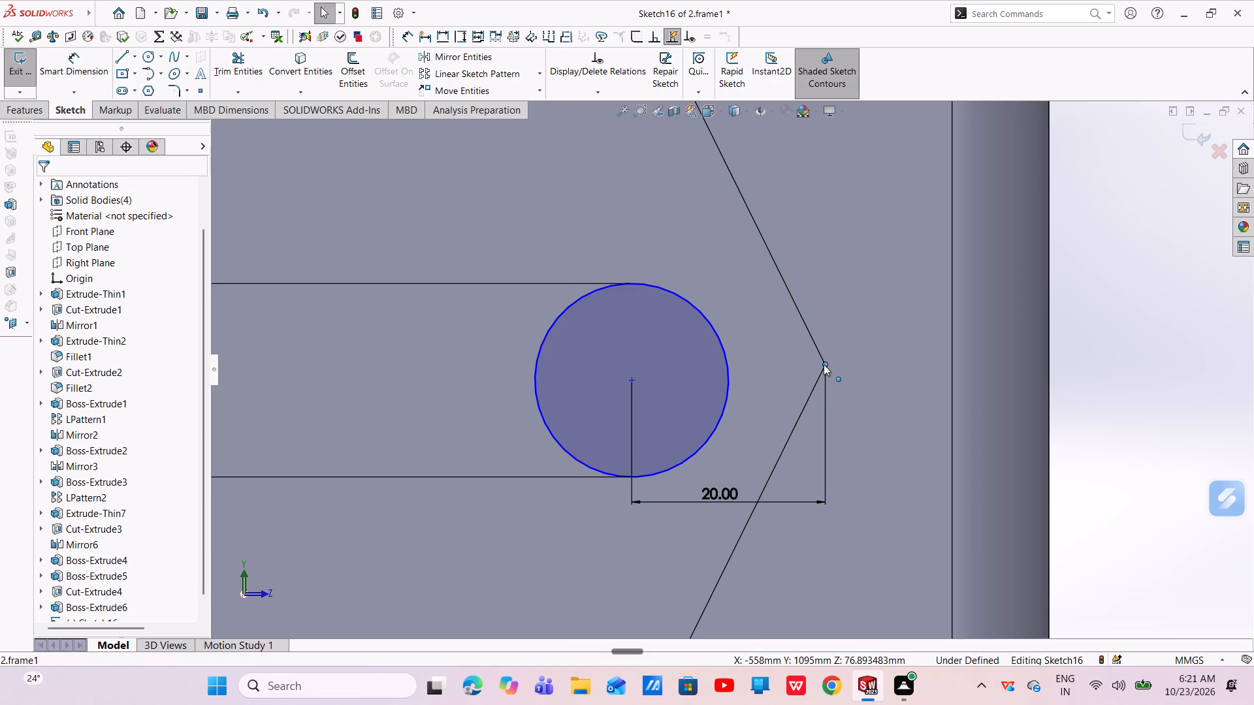
left_click(630, 379, "ctrl")
left_click(669, 324)
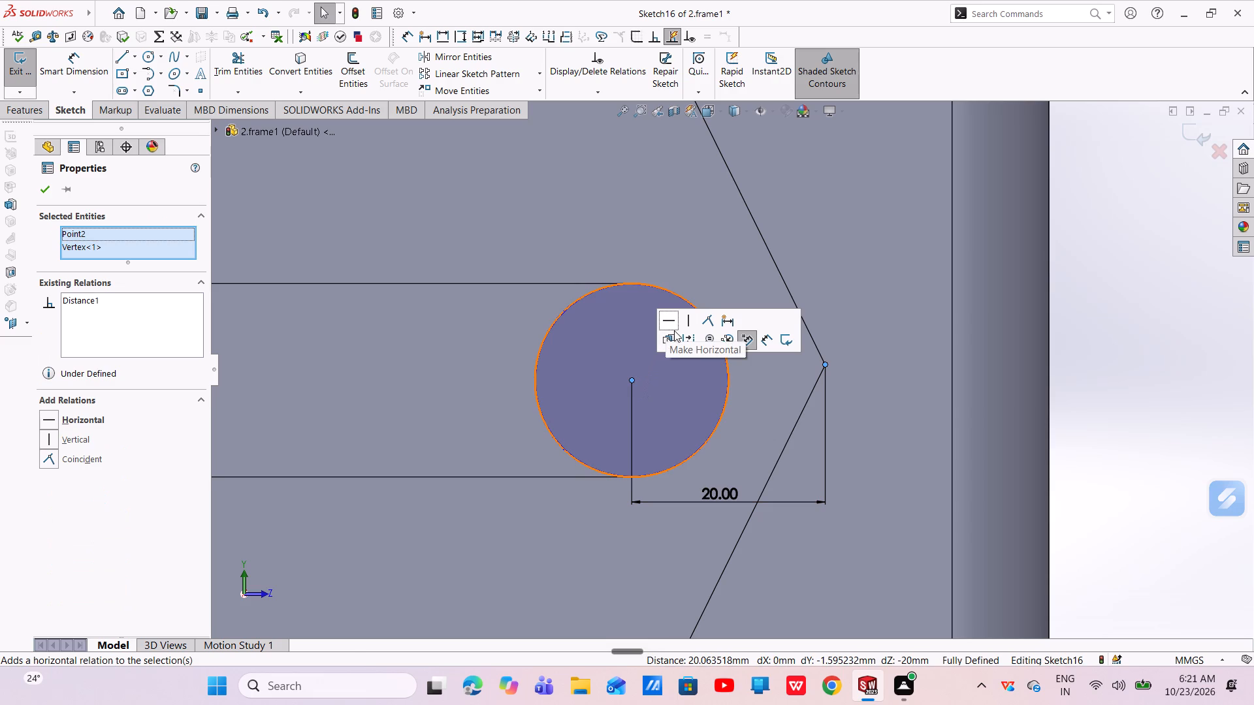
key("Escape")
key("Escape")
Cut-extrude the circle through the cover plate using Up To Surface, ending at the frame upright's face.
scroll(741, 448, "up", 4)
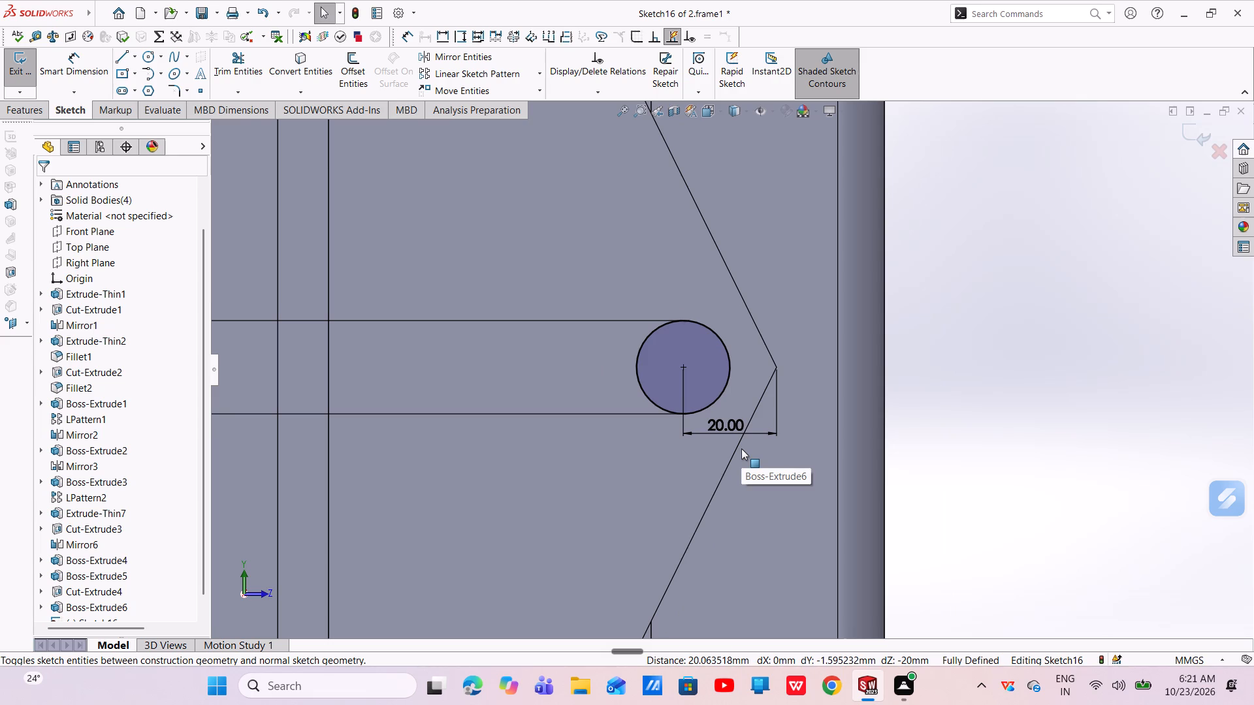
left_click(22, 109)
left_click(219, 67)
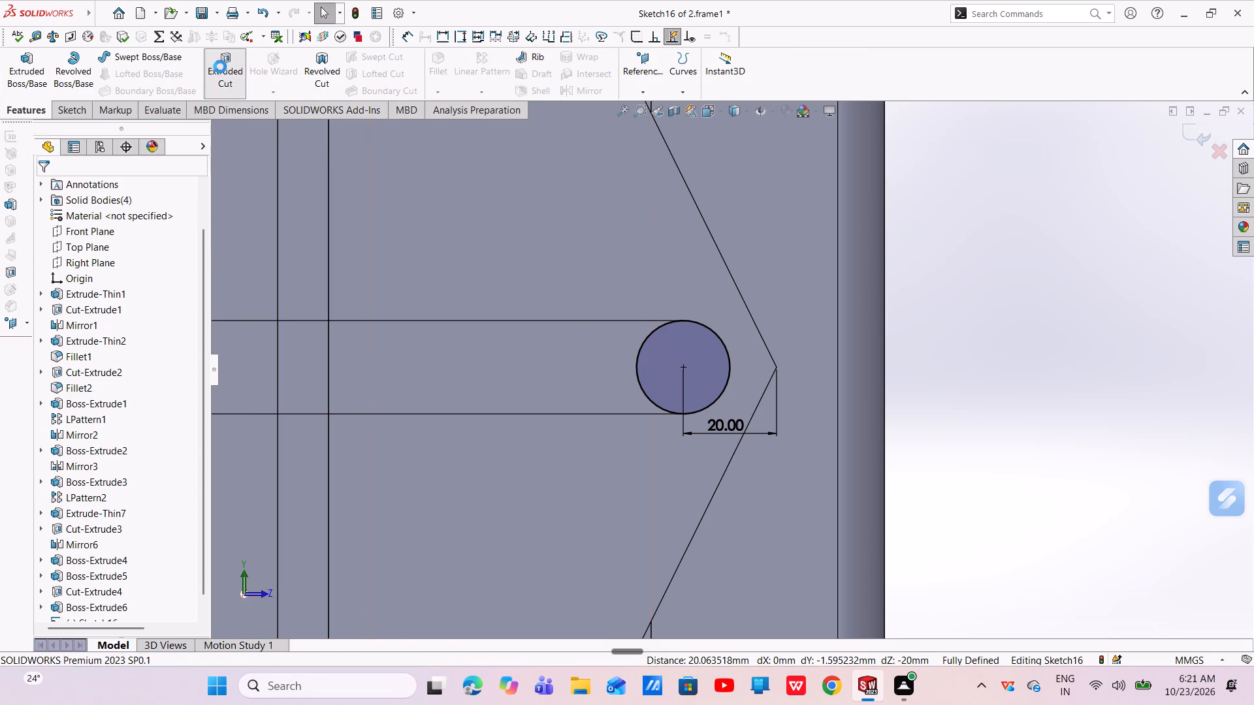
left_click(133, 277)
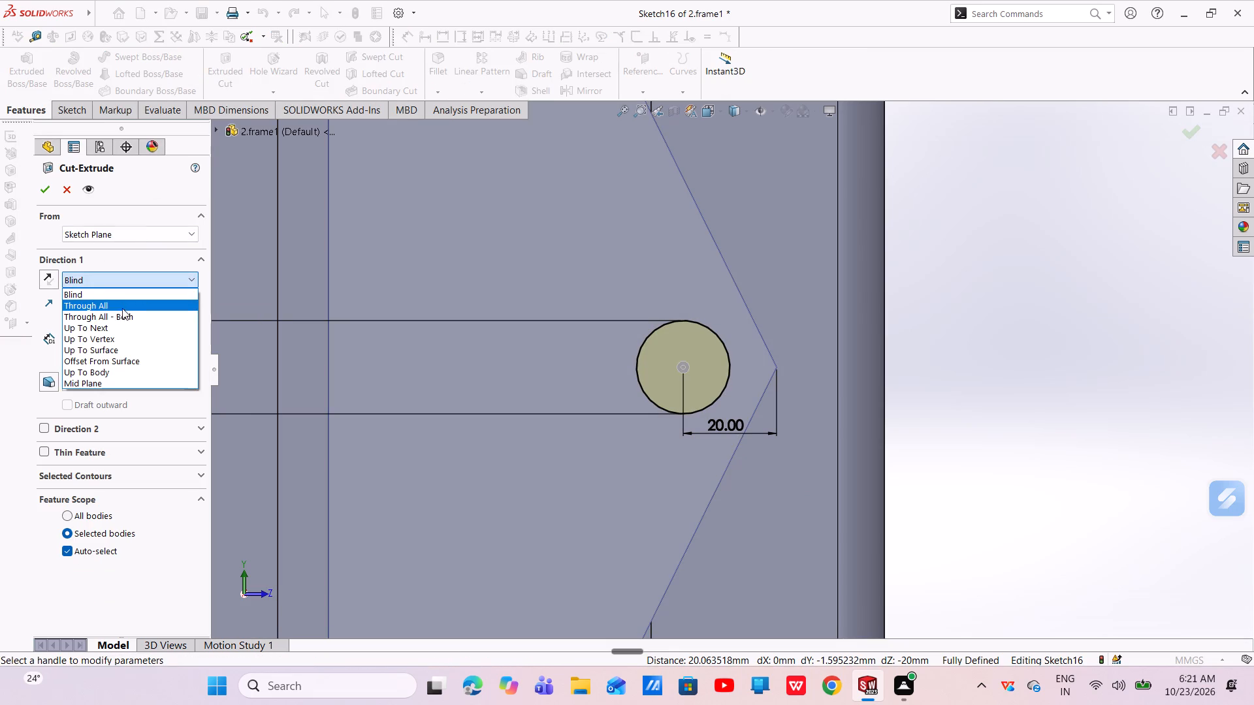
left_click(129, 332)
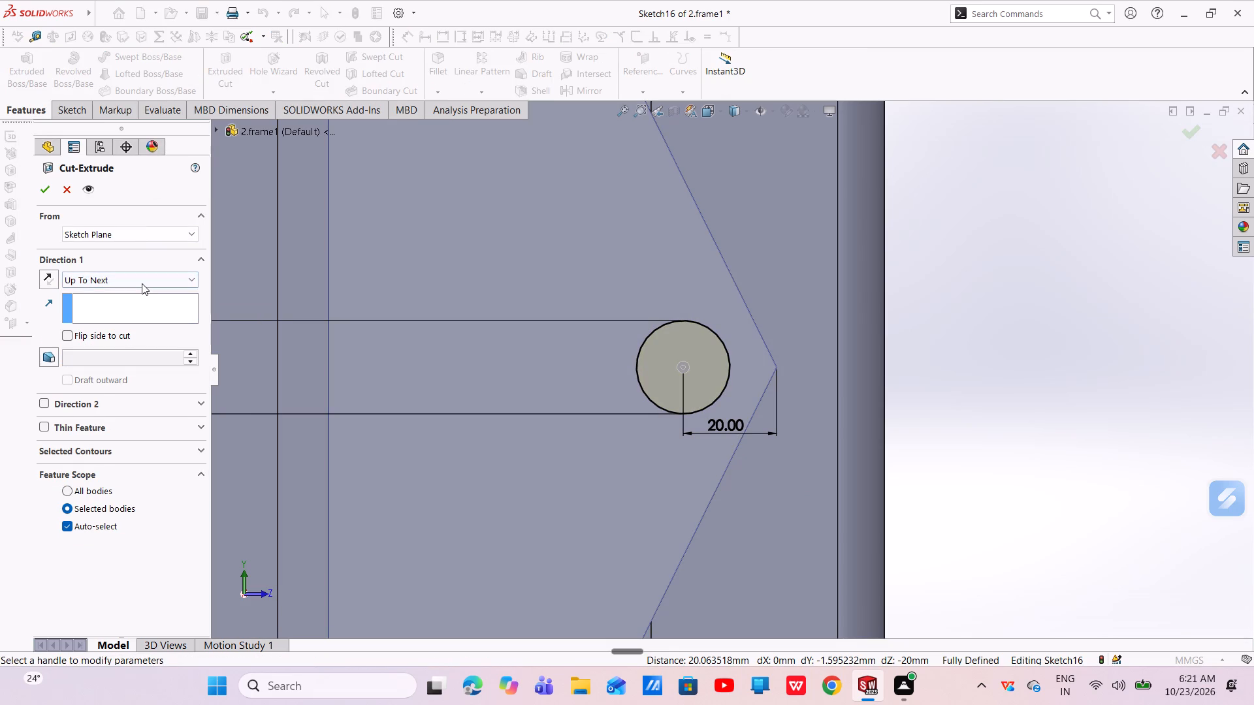
left_click(142, 283)
left_click(126, 345)
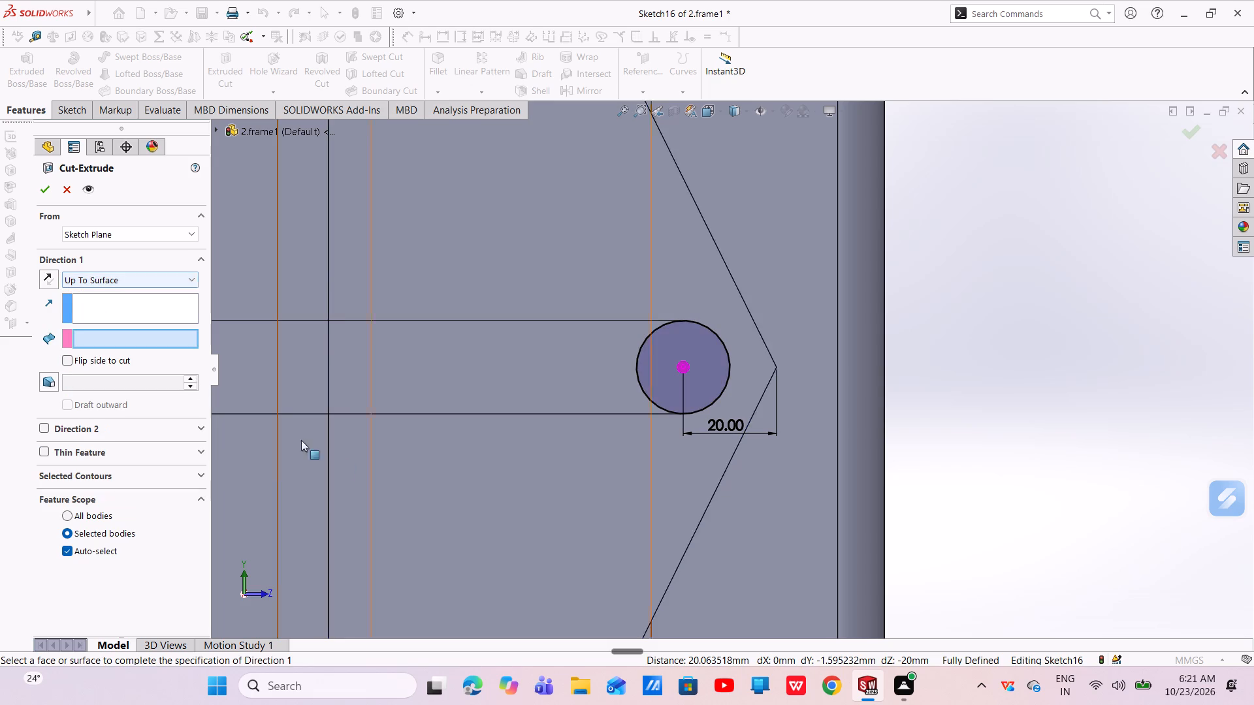
scroll(636, 446, "up", 3)
middle_click_drag(712, 409, 671, 408)
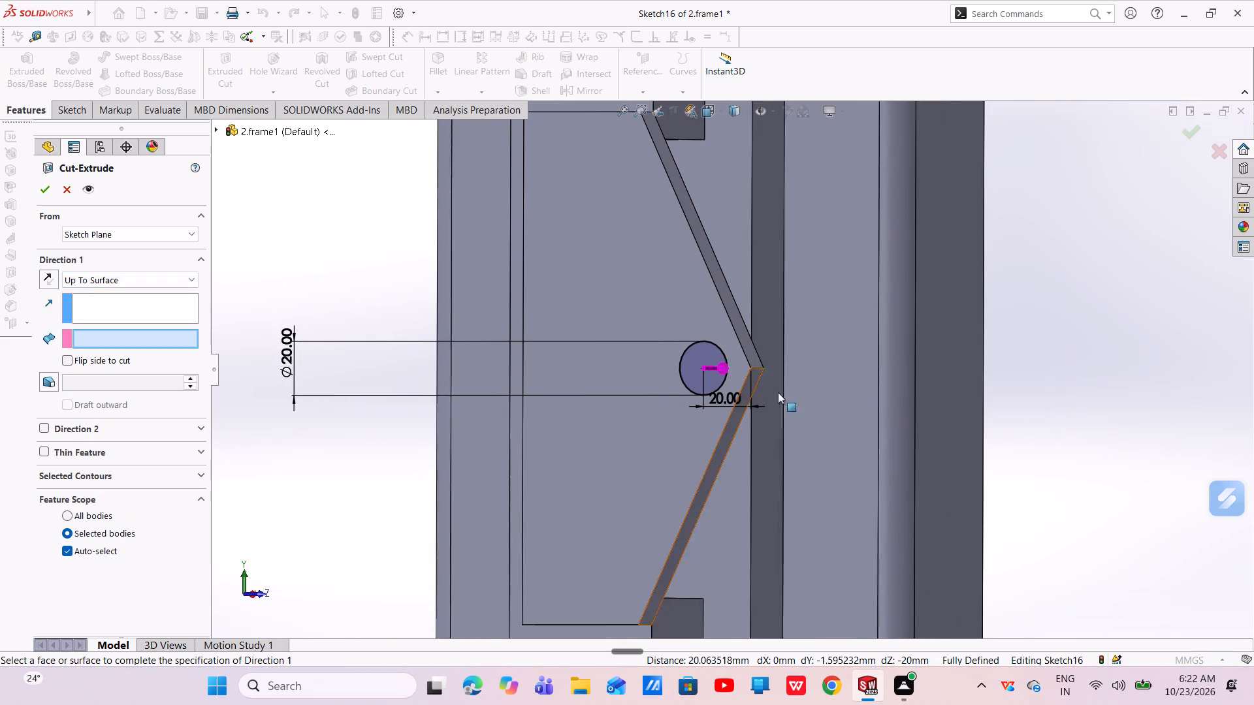
left_click(831, 338)
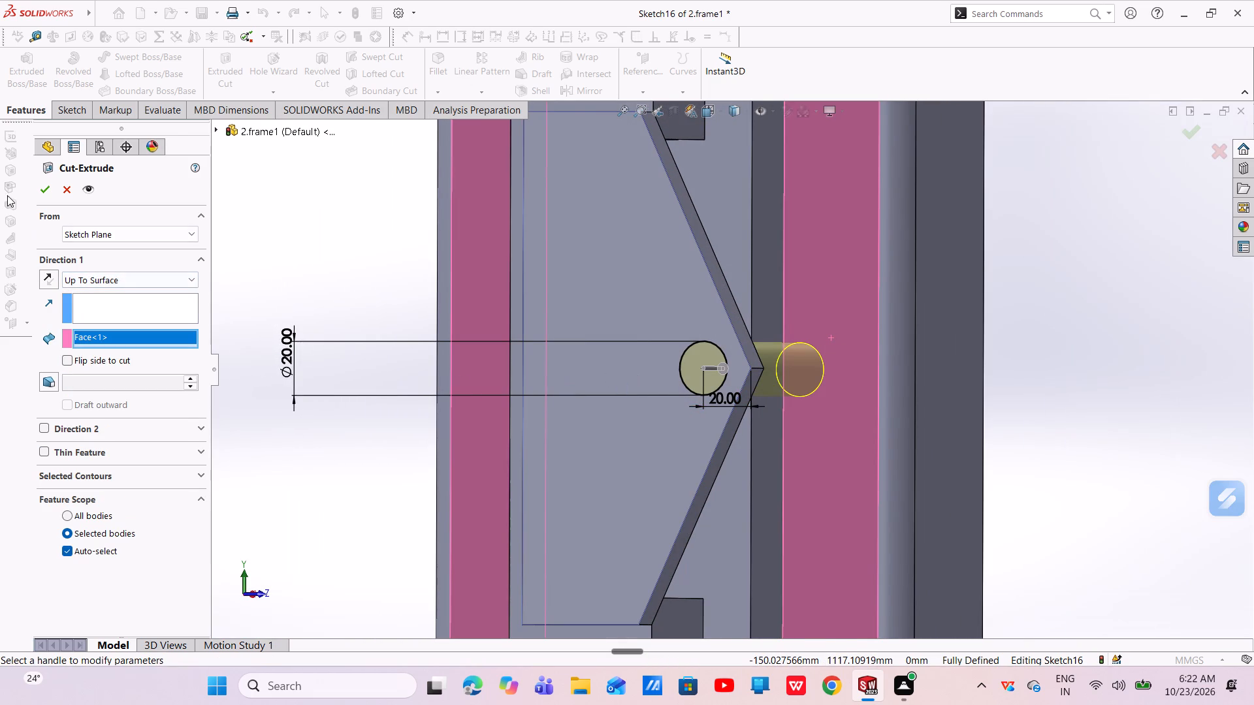
left_click(41, 191)
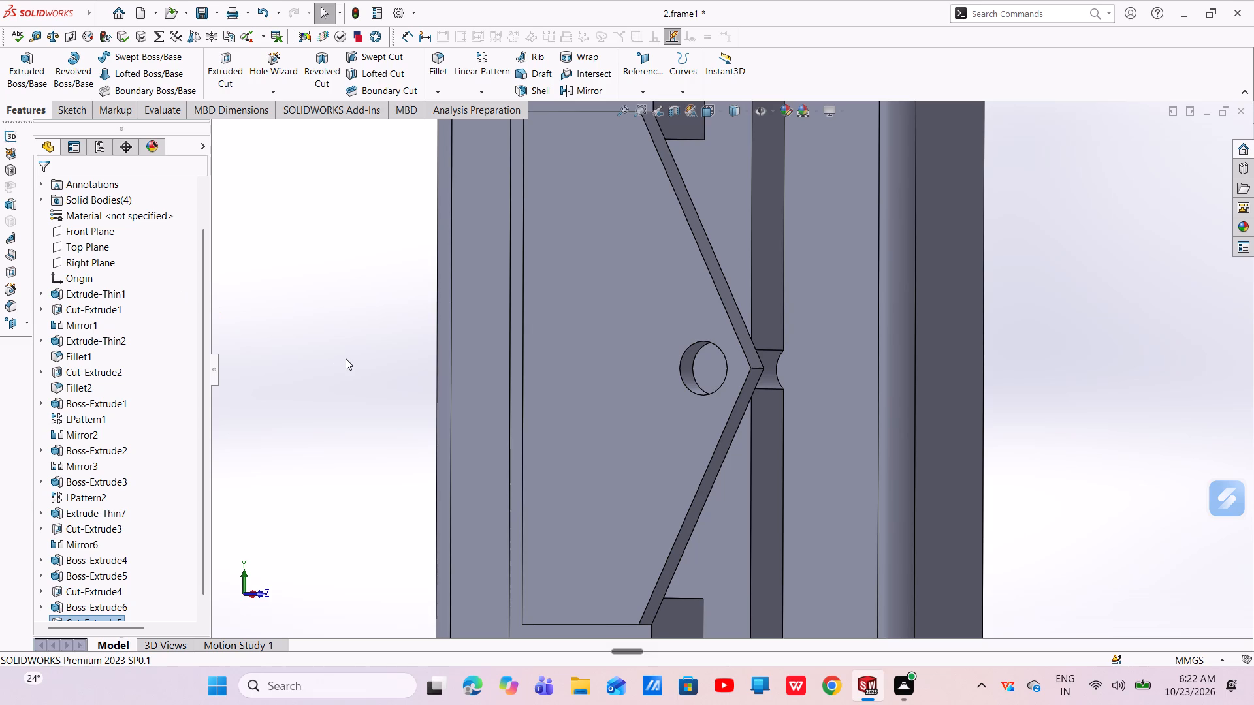
Edit the hole cut's sketch and set the distance between the plate's apex and the circle's centre to 40 mm.
scroll(153, 471, "down", 5)
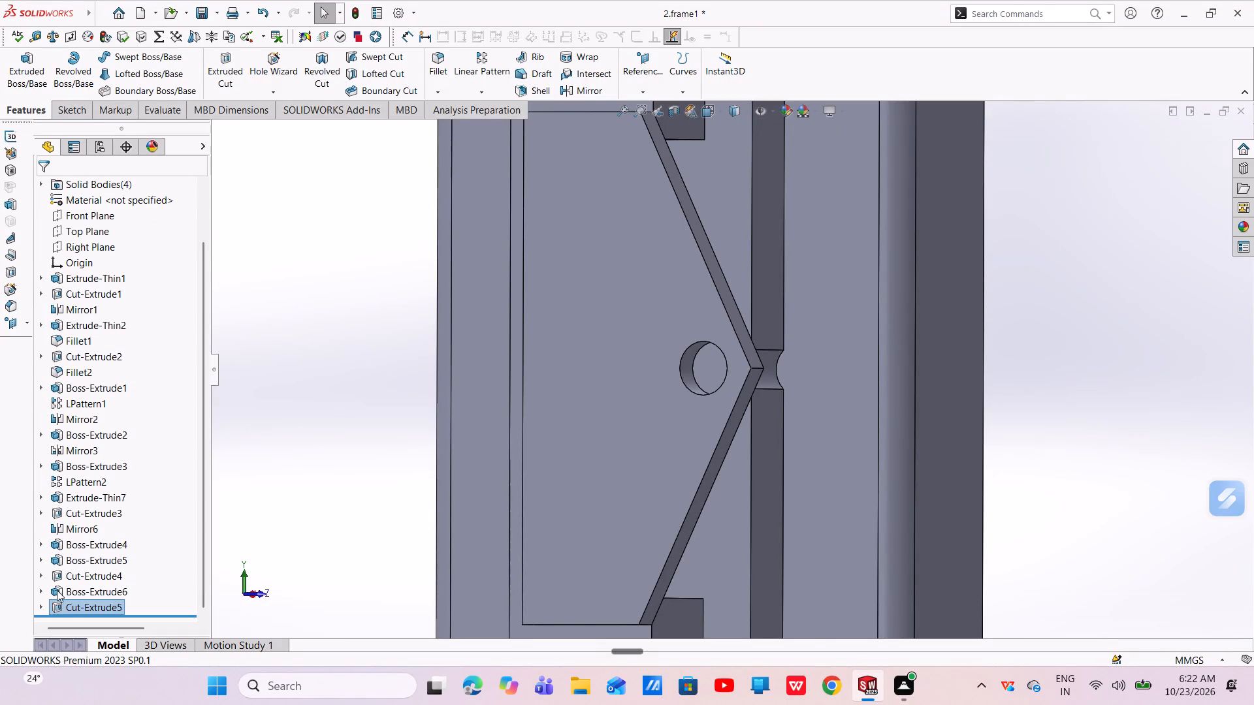
left_click(42, 607)
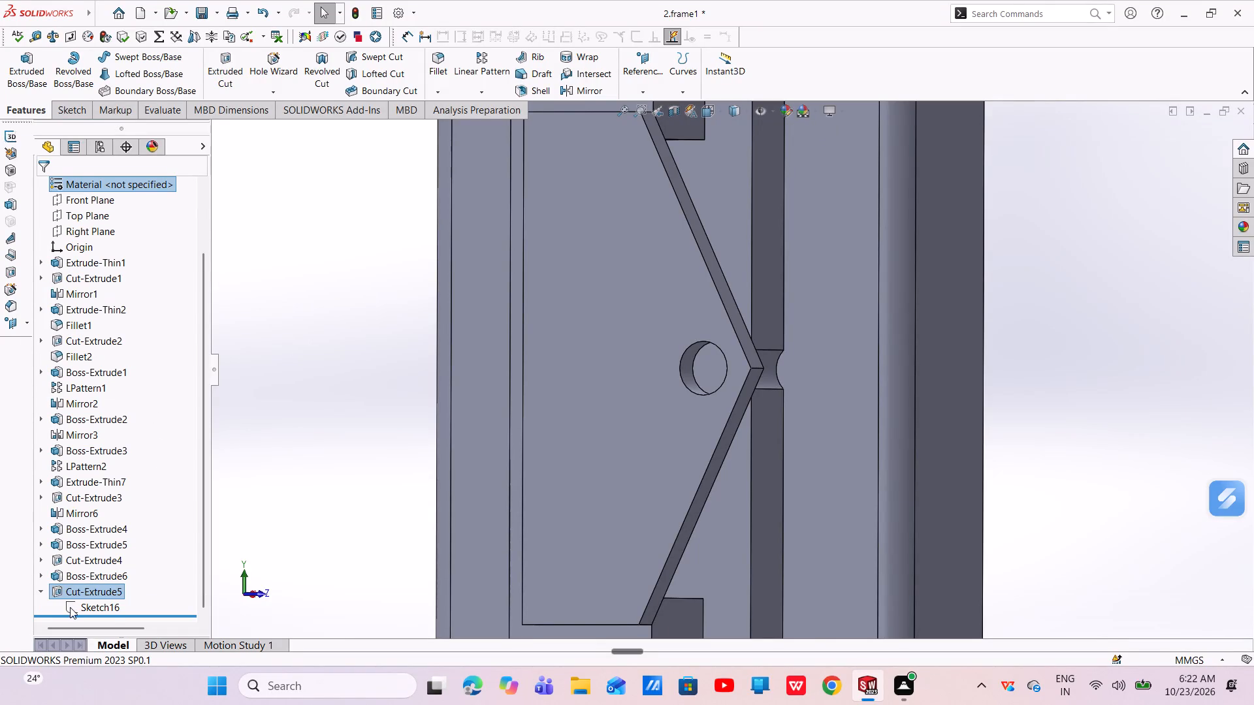
left_click(70, 607)
left_click(84, 574)
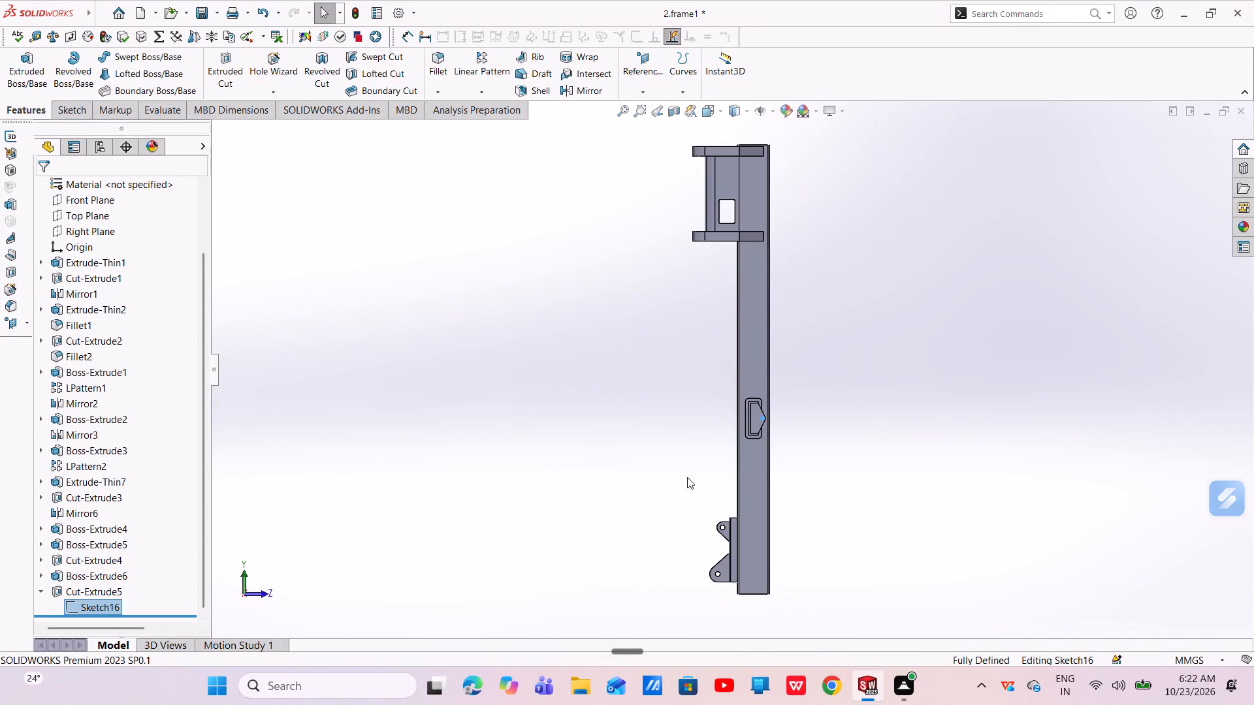
scroll(746, 417, "down", 12)
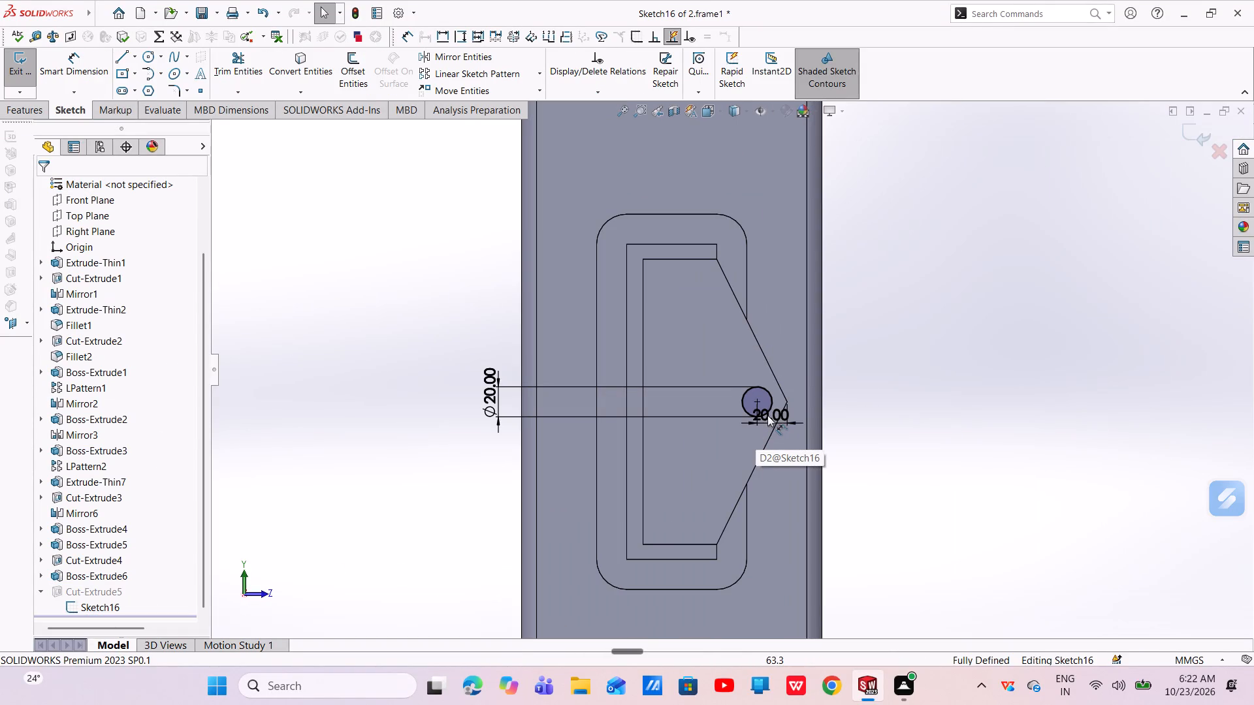
scroll(767, 415, "down", 6)
double_click(765, 407)
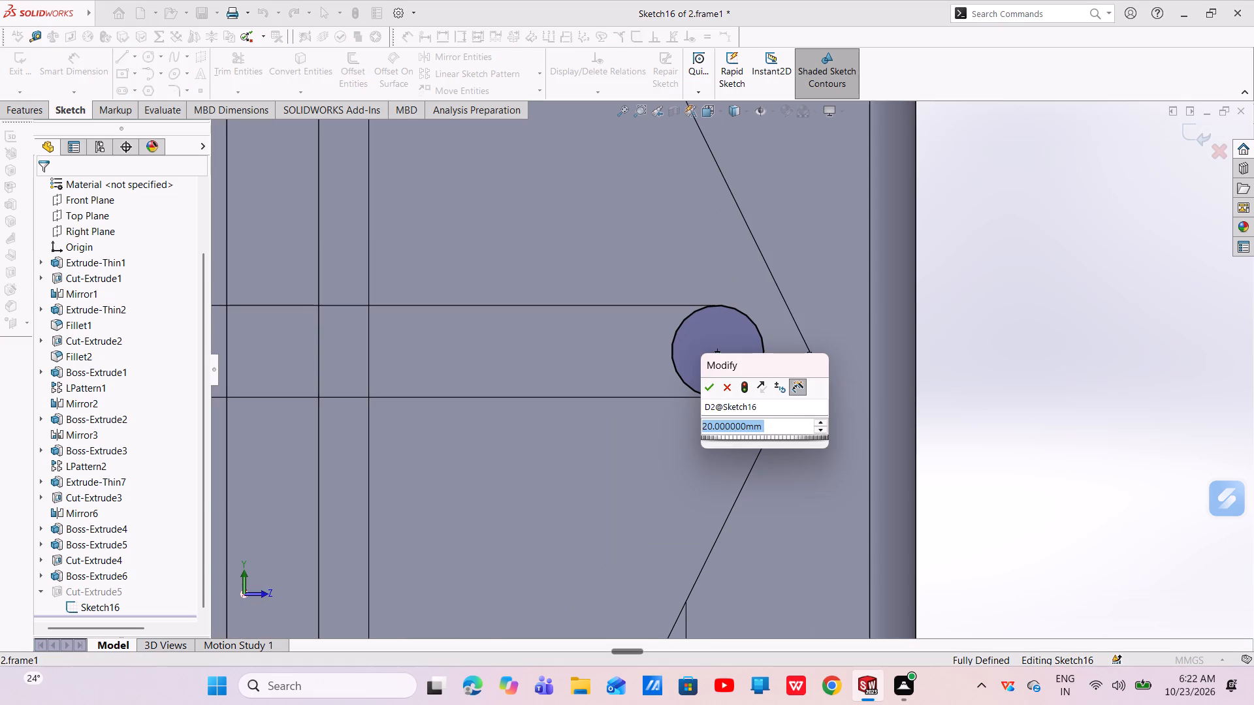
key("BackSpace")
type("40")
key("Return")
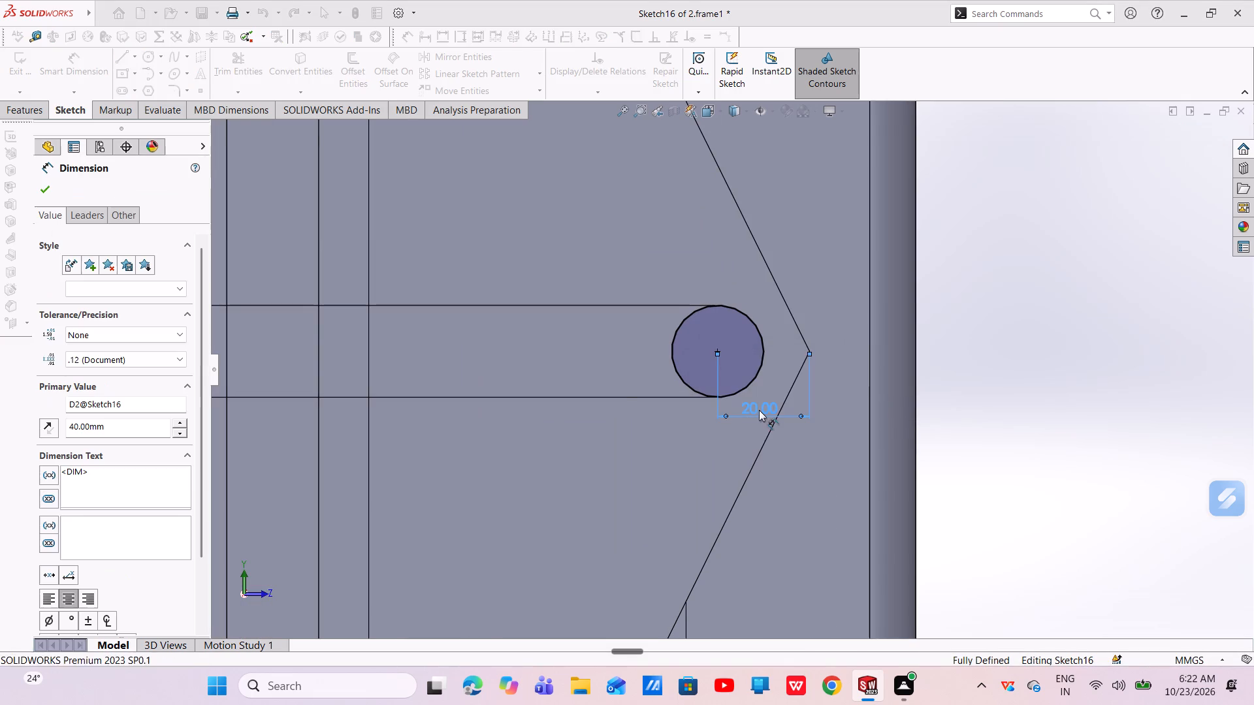
left_click(50, 193)
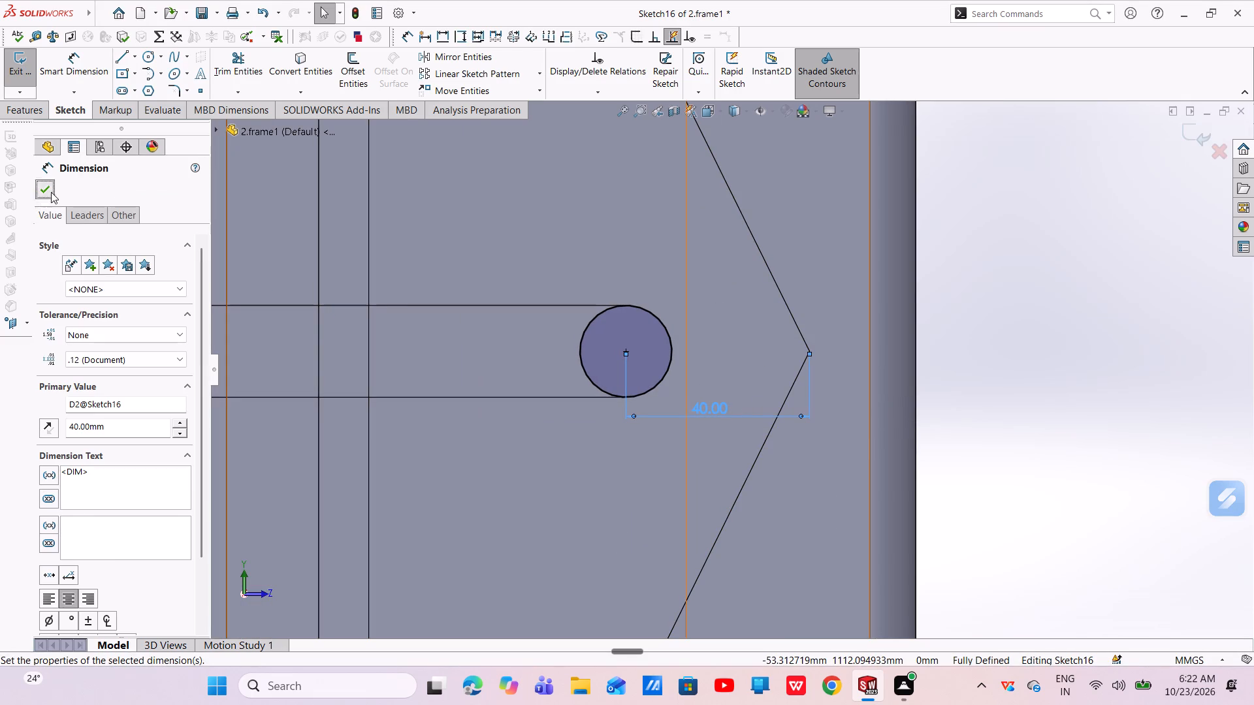
left_click(1187, 128)
Inspect the repositioned hole where it passes through the cover plate and into the mounting boss behind it.
scroll(754, 502, "up", 2)
middle_click_drag(757, 461, 708, 455)
scroll(754, 460, "up", 1)
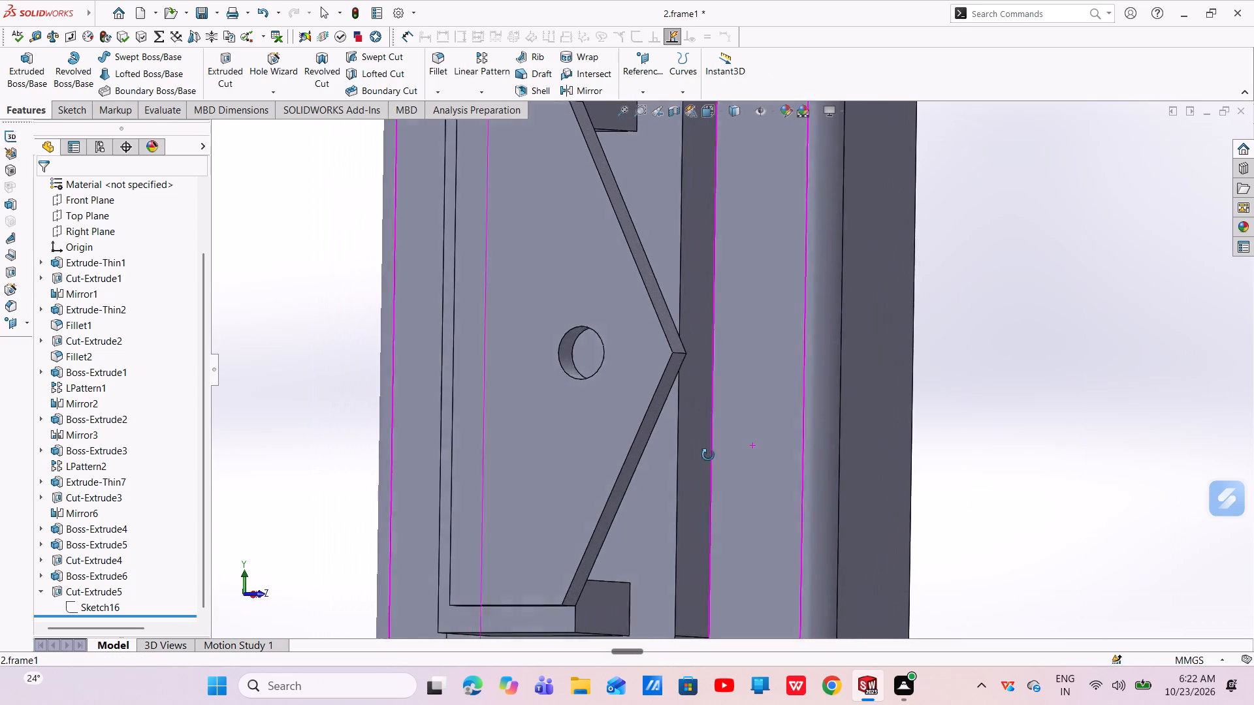
middle_click_drag(708, 455, 692, 458)
scroll(681, 380, "down", 3)
scroll(679, 375, "up", 2)
middle_click_drag(679, 375, 666, 374)
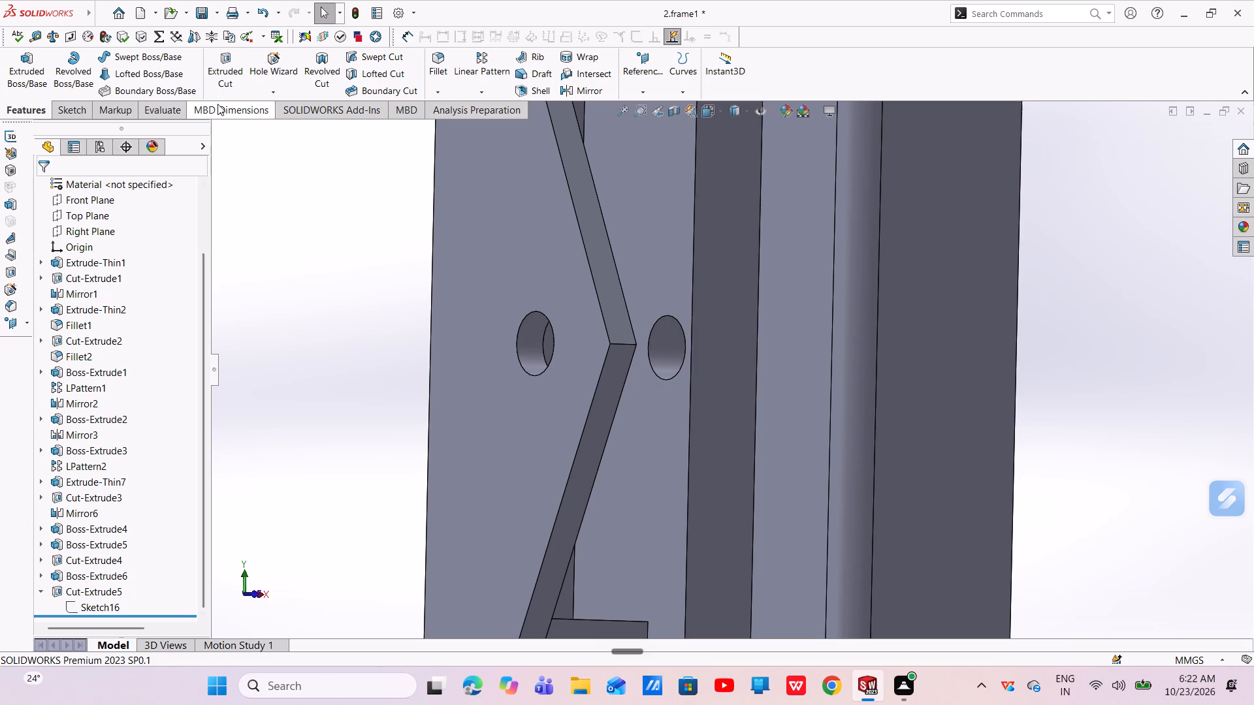
Fillet the C-shaped block's four outer corner edges and the cover plate's apex edge with a 25 mm radius.
left_click(442, 96)
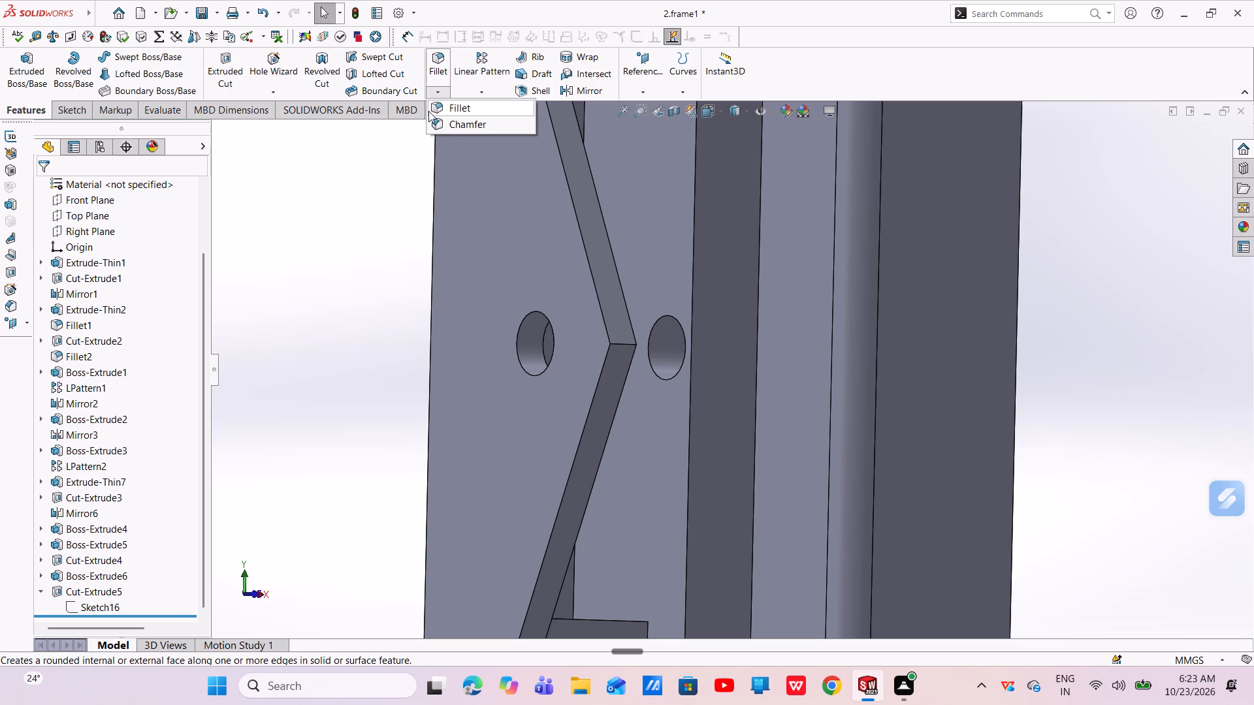
left_click(443, 110)
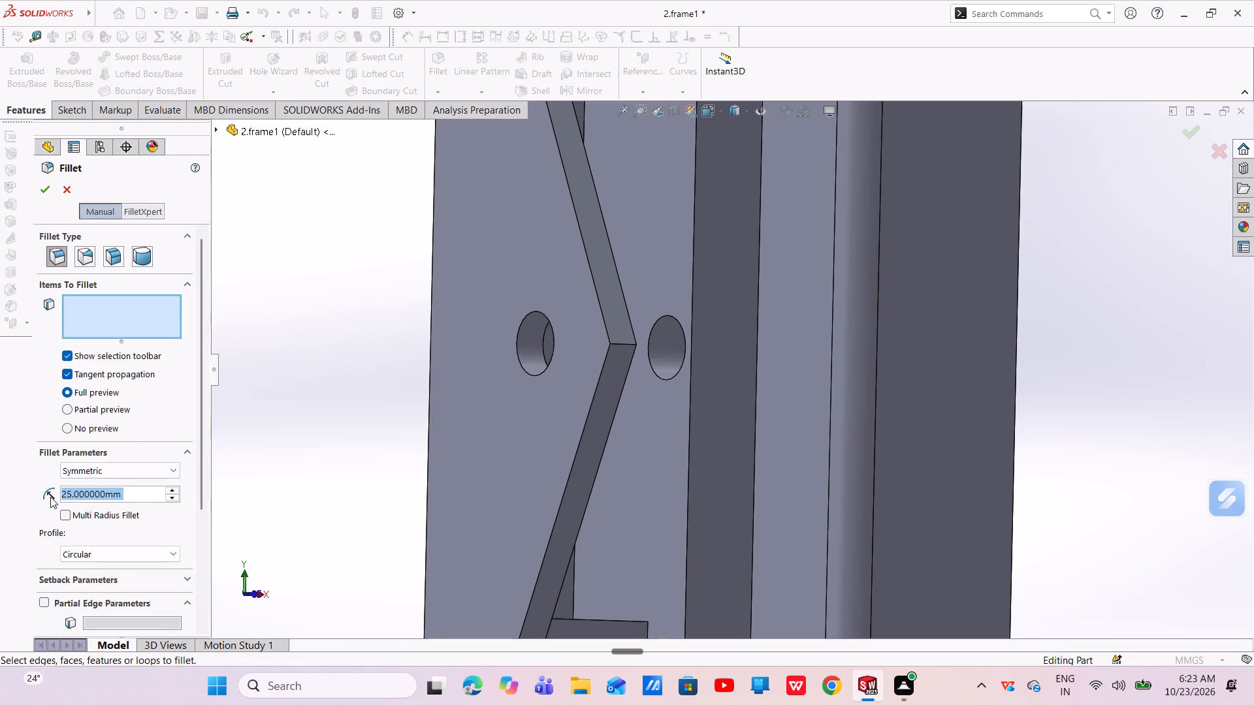
scroll(565, 492, "up", 5)
scroll(694, 490, "down", 5)
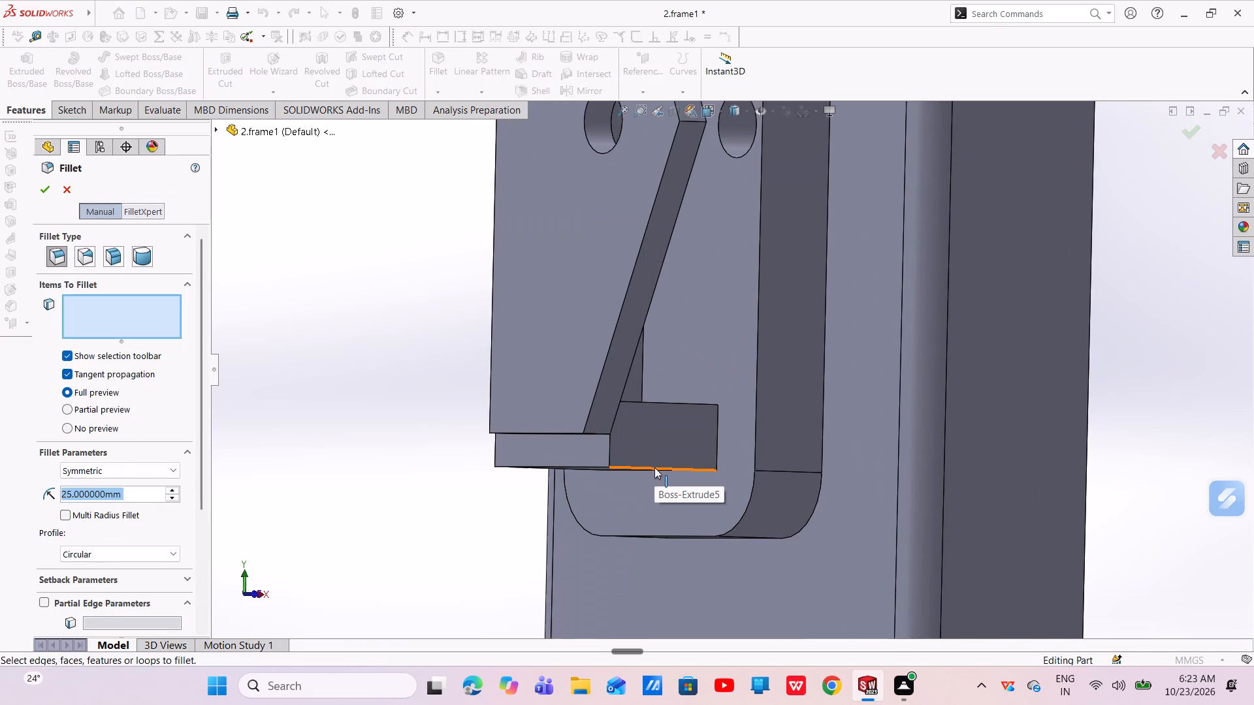
left_click(654, 467)
scroll(666, 385, "up", 3)
scroll(680, 269, "up", 2)
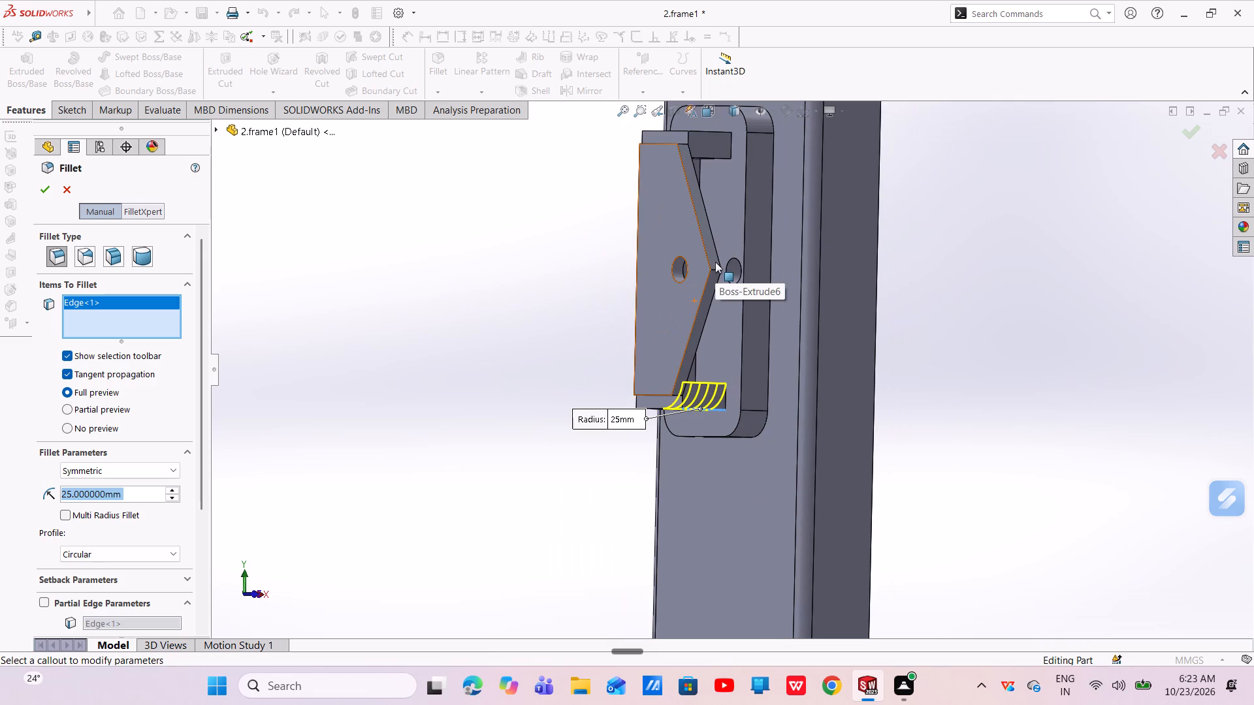
left_click(714, 270)
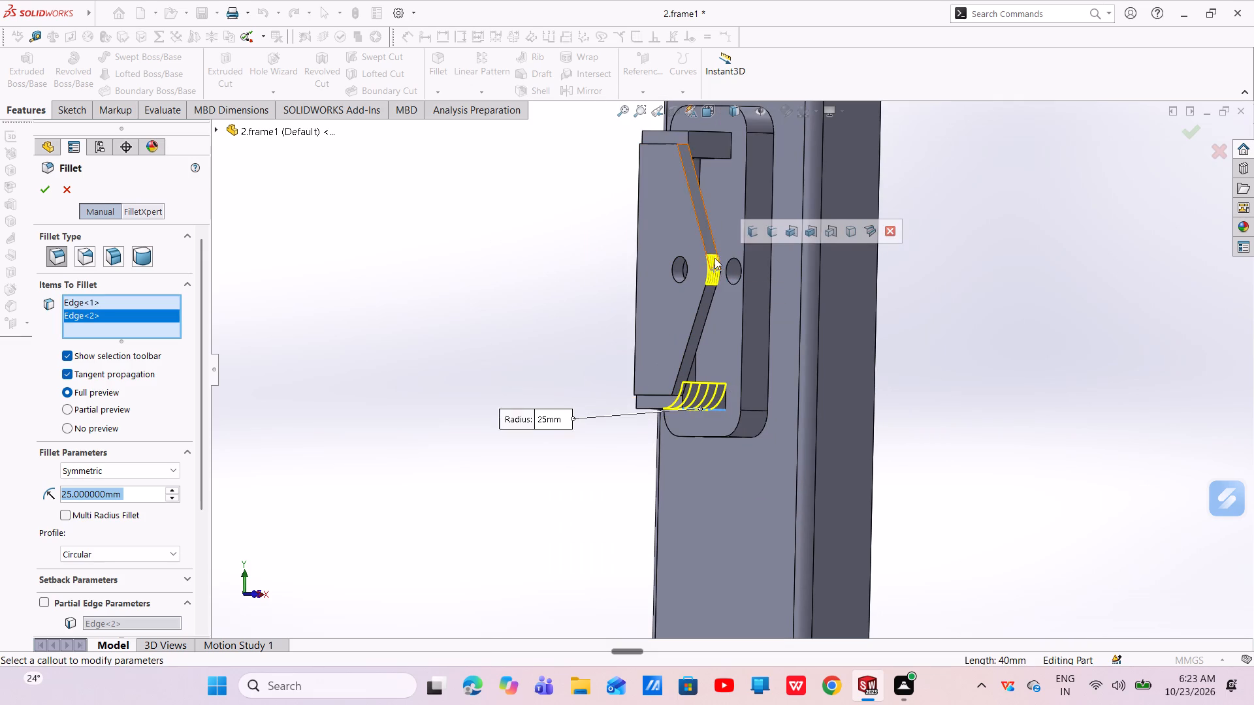
scroll(703, 241, "up", 2)
scroll(703, 211, "down", 5)
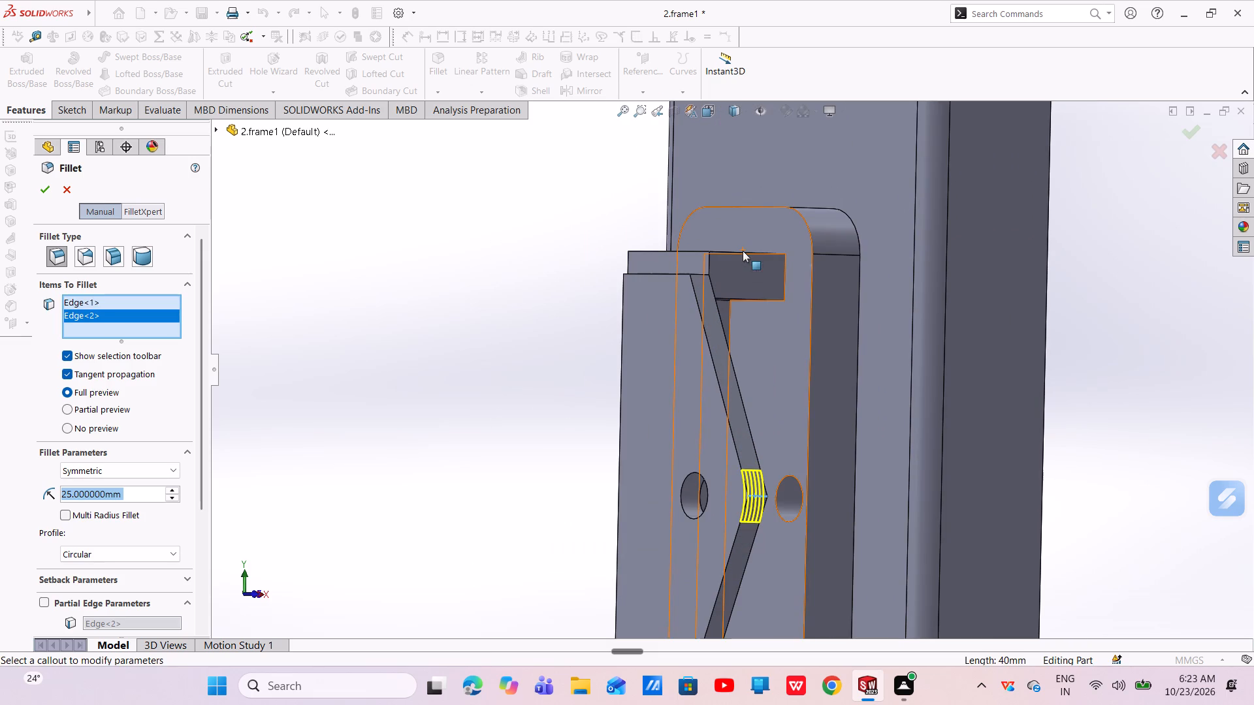
left_click(744, 254)
scroll(704, 310, "up", 2)
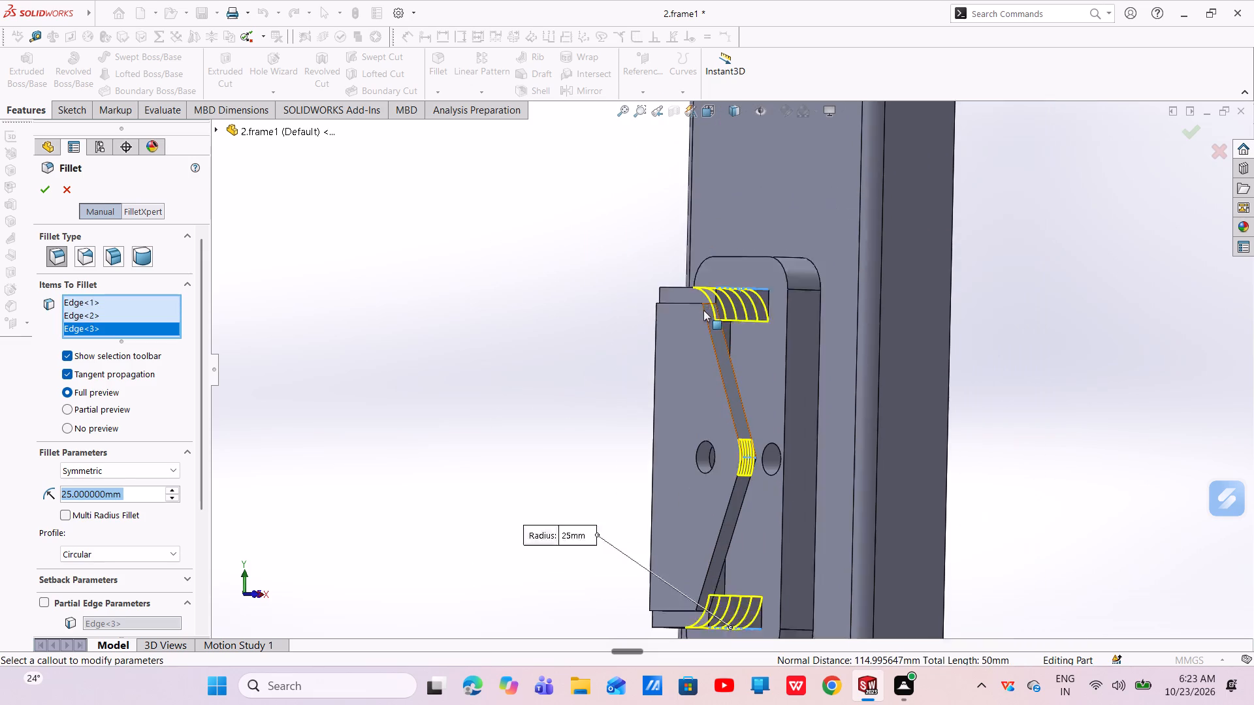
scroll(703, 310, "up", 1)
middle_click_drag(704, 307, 833, 333)
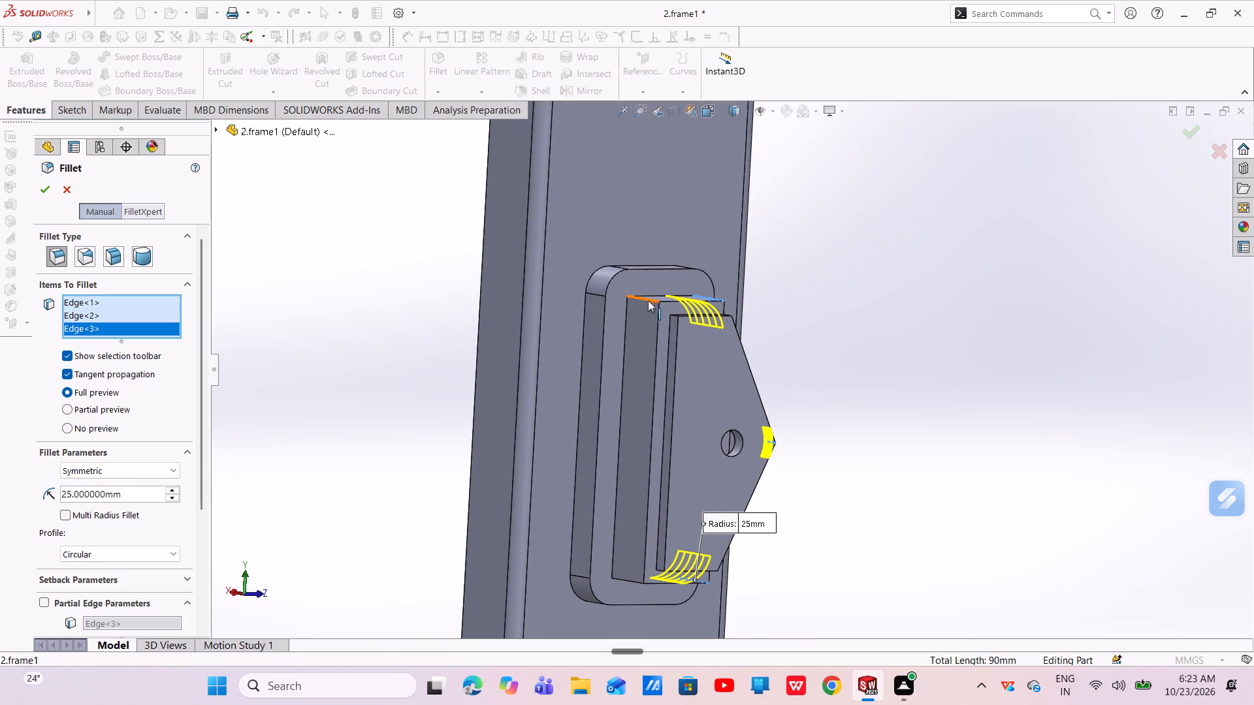
left_click(647, 299)
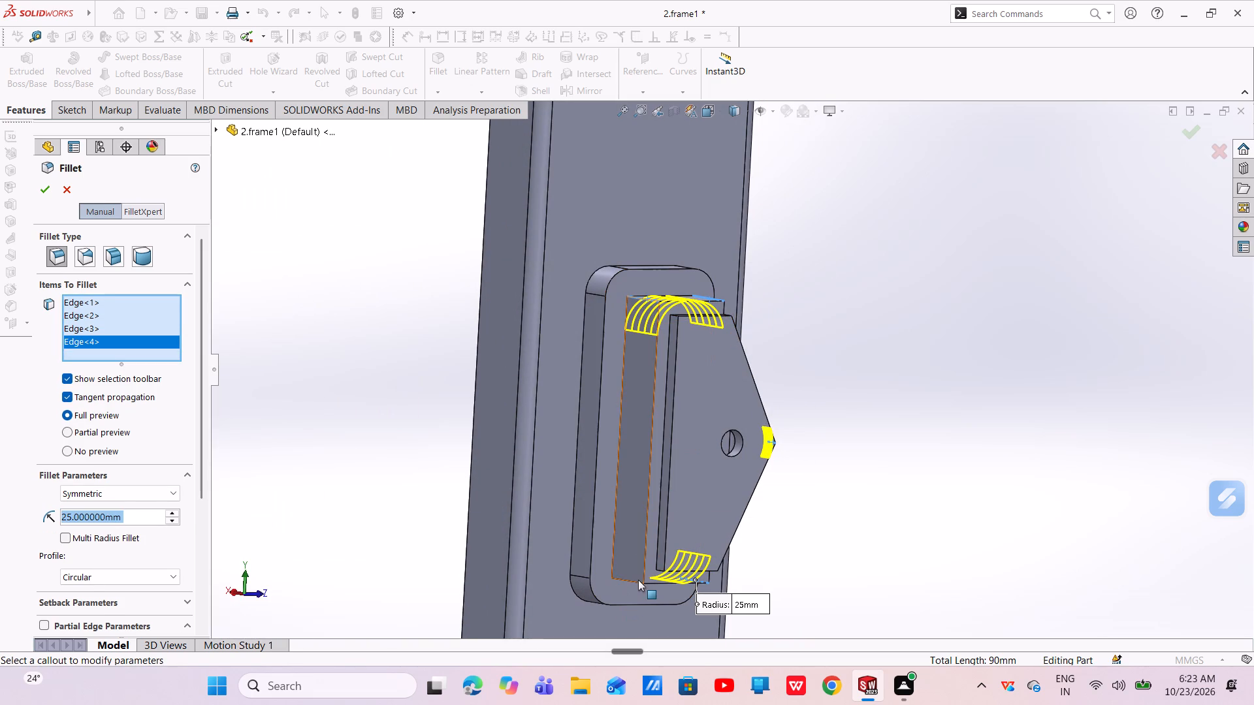
left_click(633, 582)
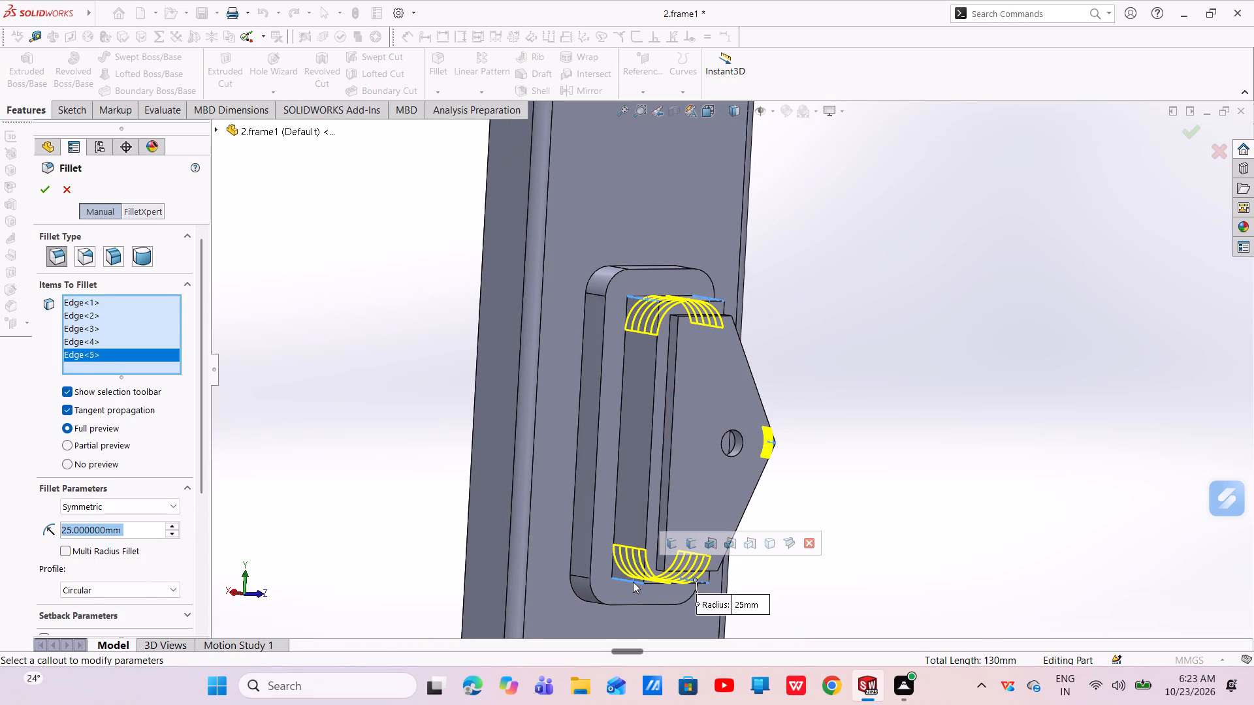
left_click(46, 189)
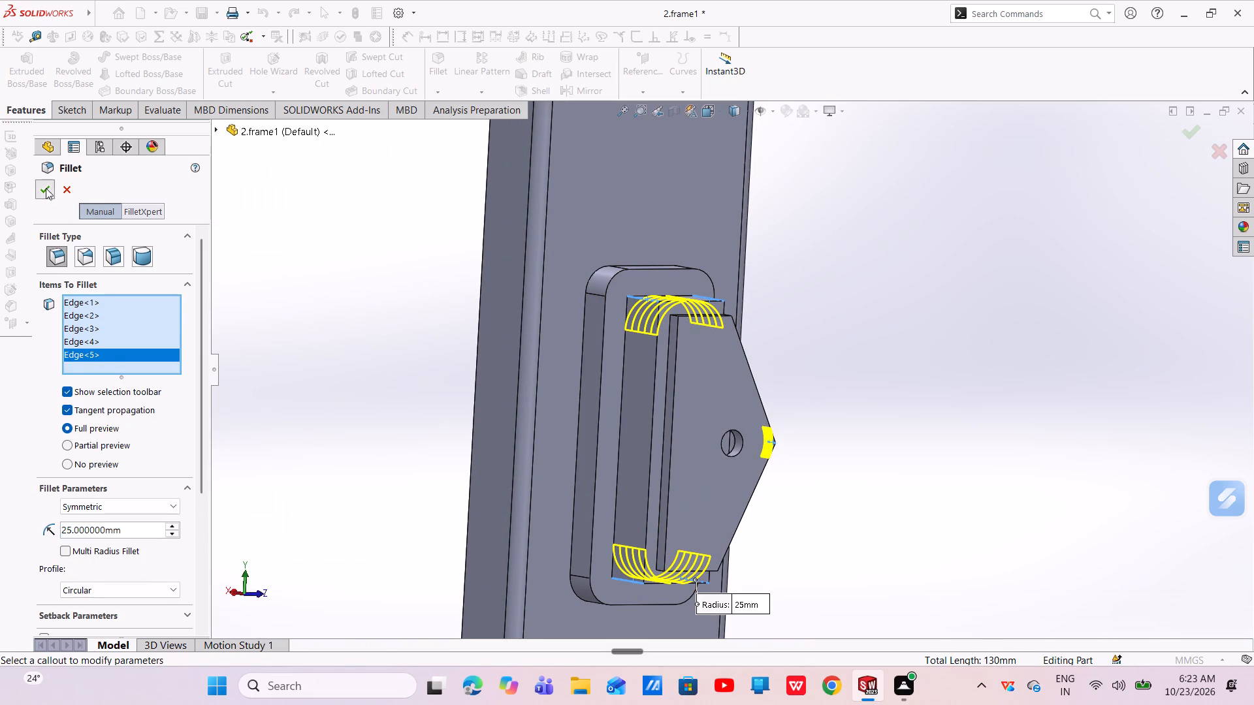
Fillet the cover plate's four remaining corner edges, two at its upper end and two at its lower end, with a 25 mm radius.
scroll(652, 398, "up", 2)
middle_click_drag(702, 399, 643, 395)
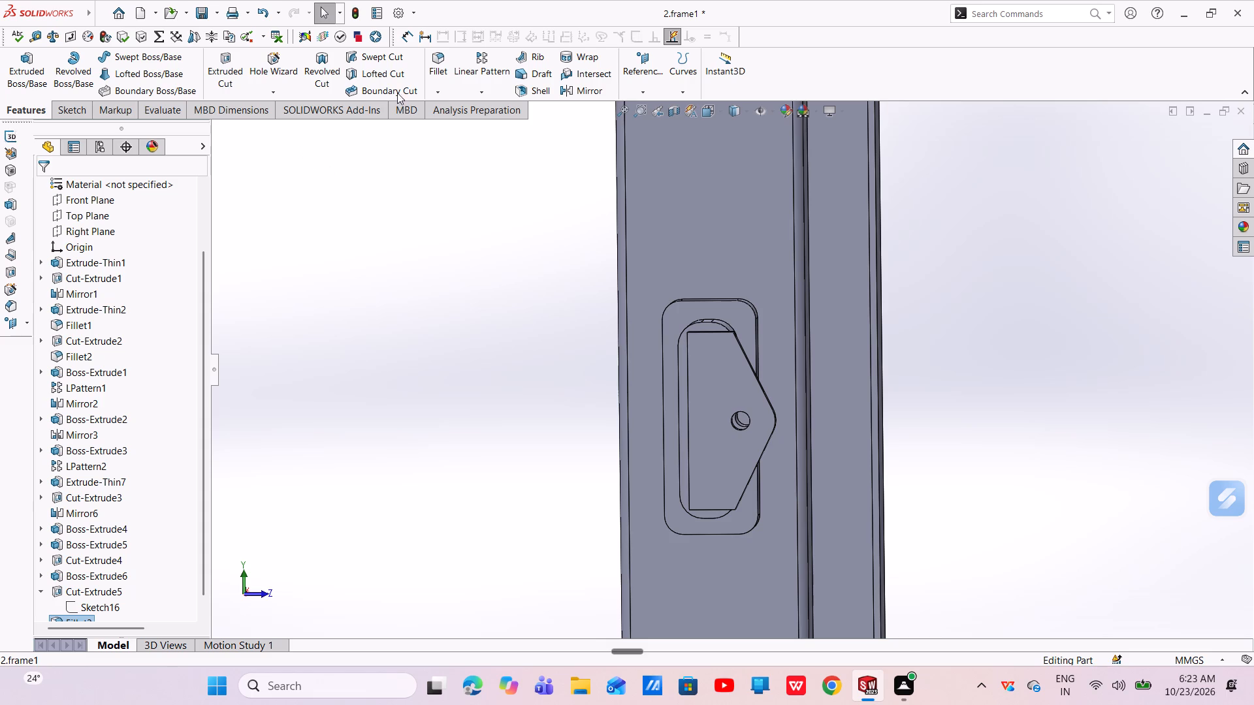
left_click(445, 93)
left_click(445, 108)
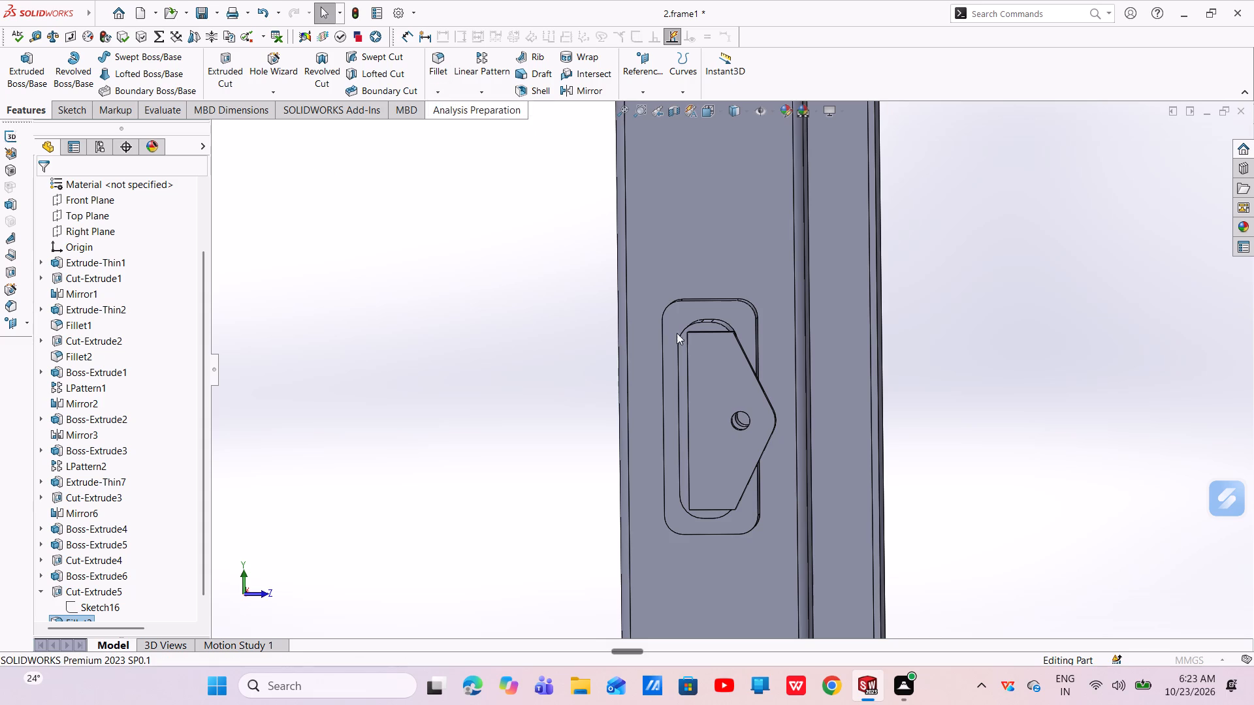
scroll(707, 347, "down", 5)
middle_click_drag(667, 334, 723, 369)
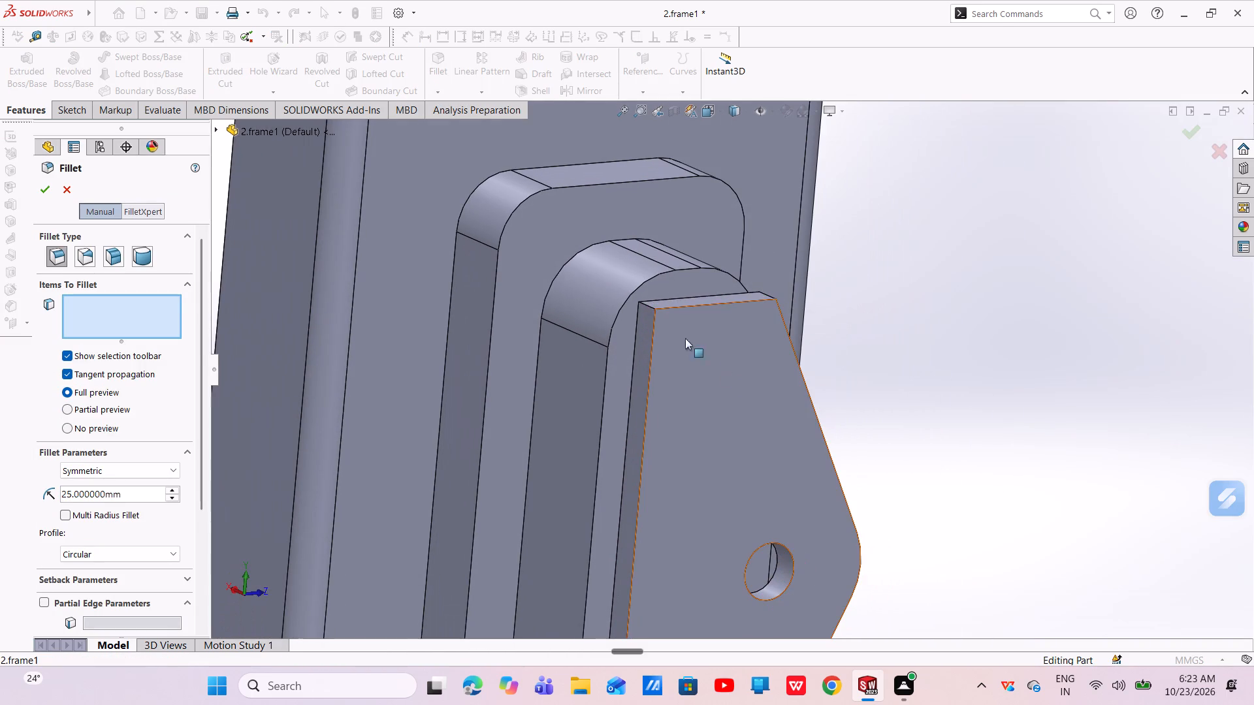
left_click(648, 305)
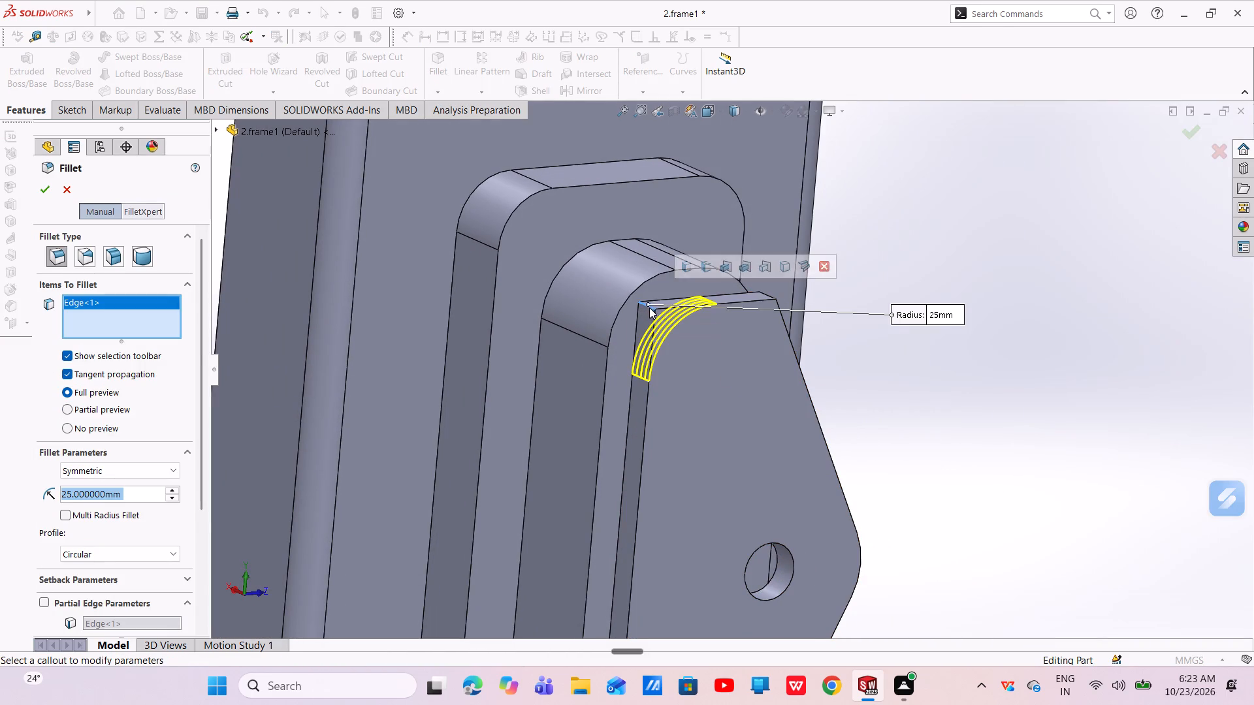
scroll(691, 382, "up", 4)
middle_click_drag(760, 352, 723, 363)
scroll(705, 343, "down", 4)
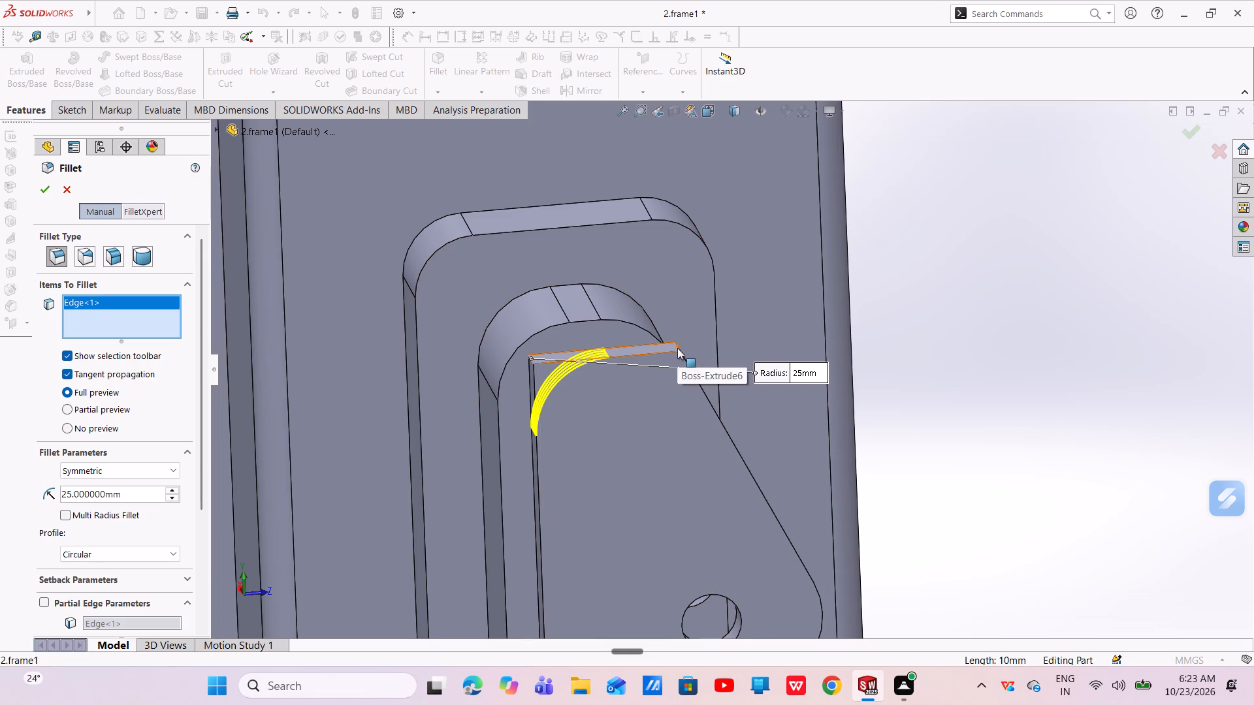
scroll(676, 355, "down", 4)
scroll(675, 357, "up", 1)
middle_click_drag(675, 357, 654, 374)
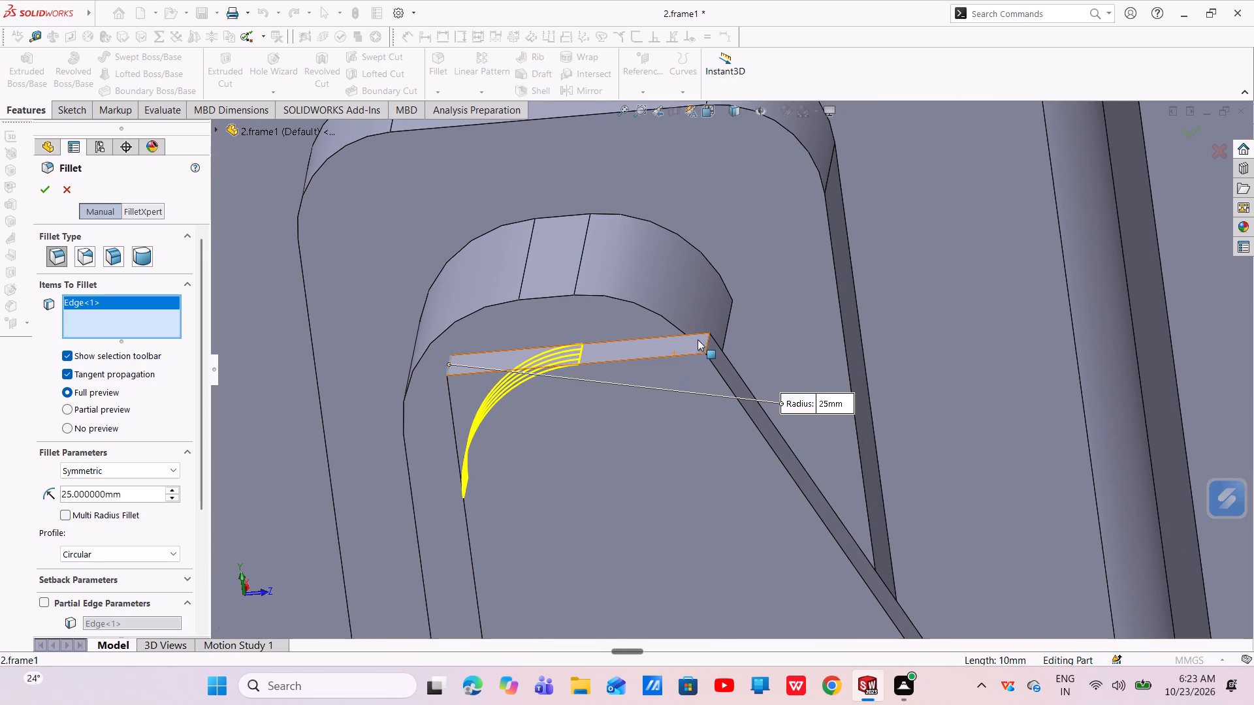
left_click(708, 342)
scroll(694, 394, "up", 7)
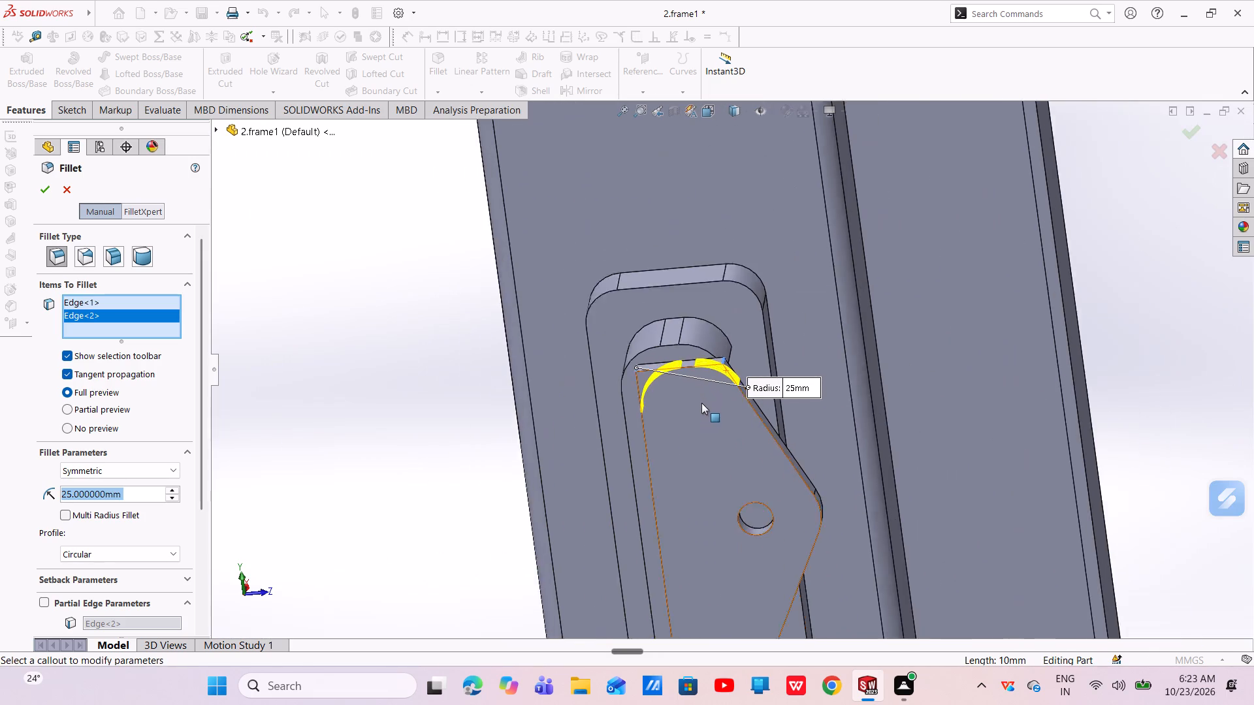
scroll(701, 403, "up", 3)
middle_click_drag(737, 418, 726, 332)
middle_click_drag(751, 512, 745, 388)
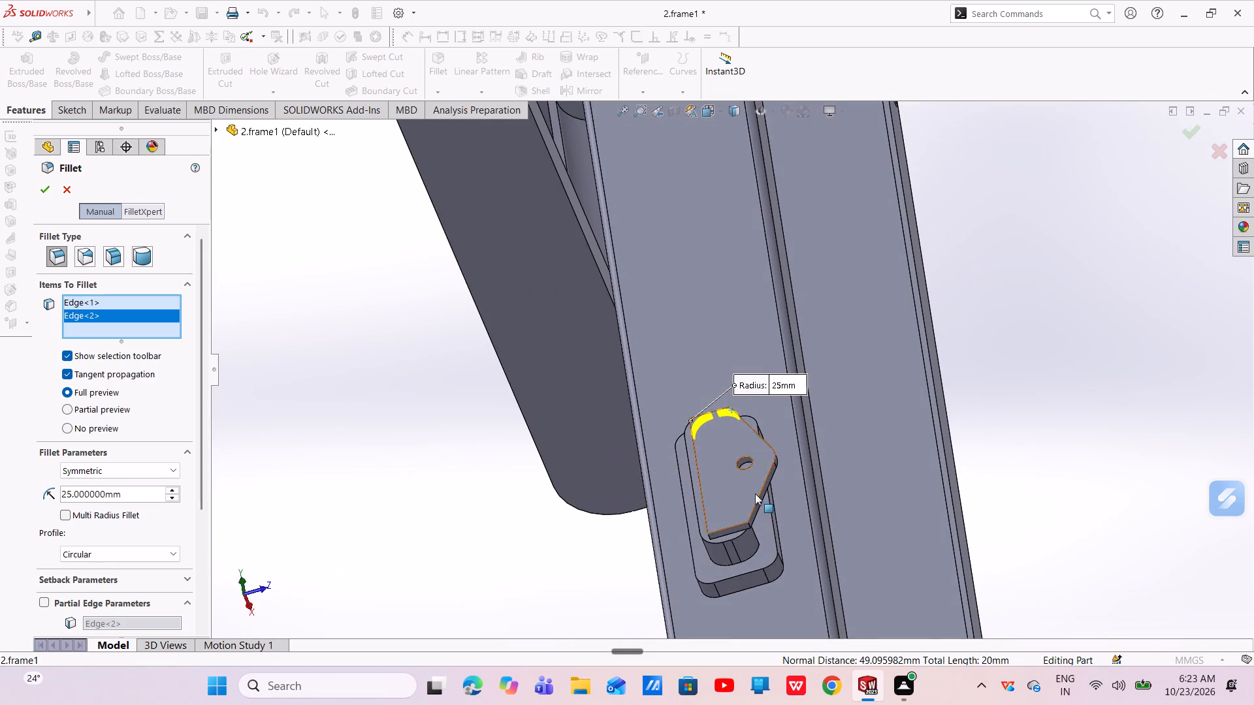
scroll(734, 533, "down", 6)
scroll(667, 500, "down", 4)
middle_click_drag(647, 453, 681, 413)
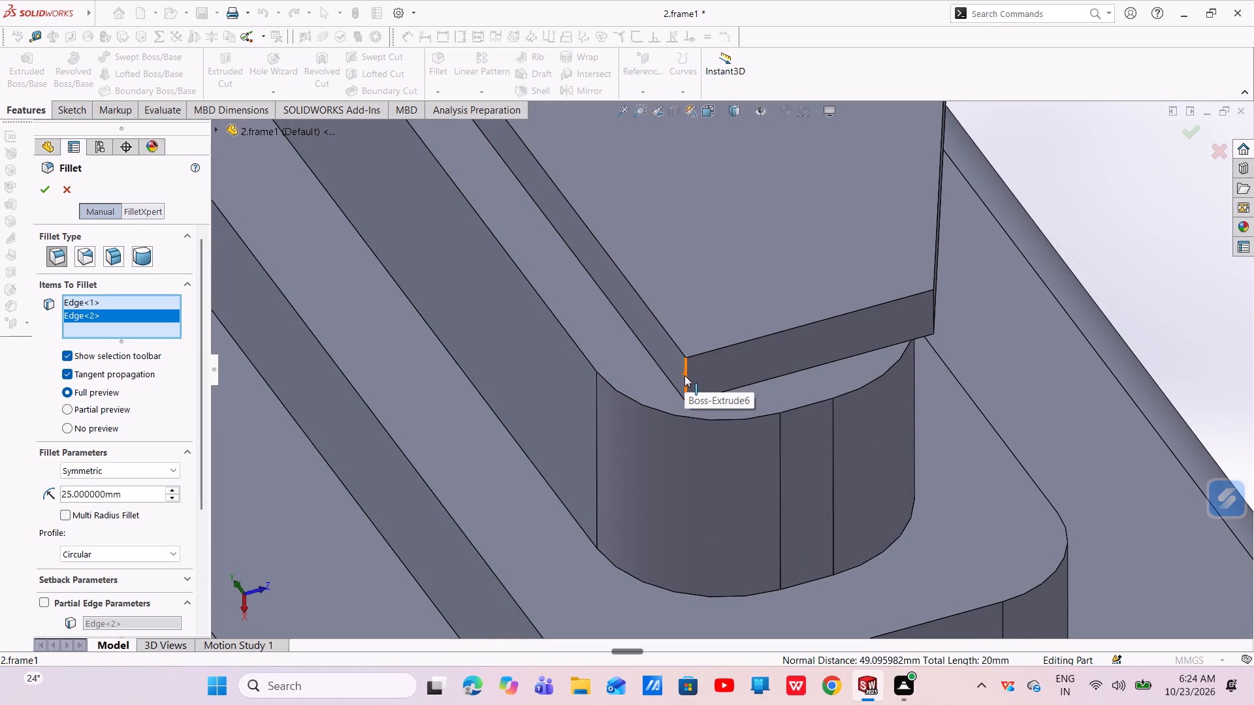
left_click(685, 375)
scroll(777, 370, "up", 1)
middle_click_drag(773, 371, 698, 373)
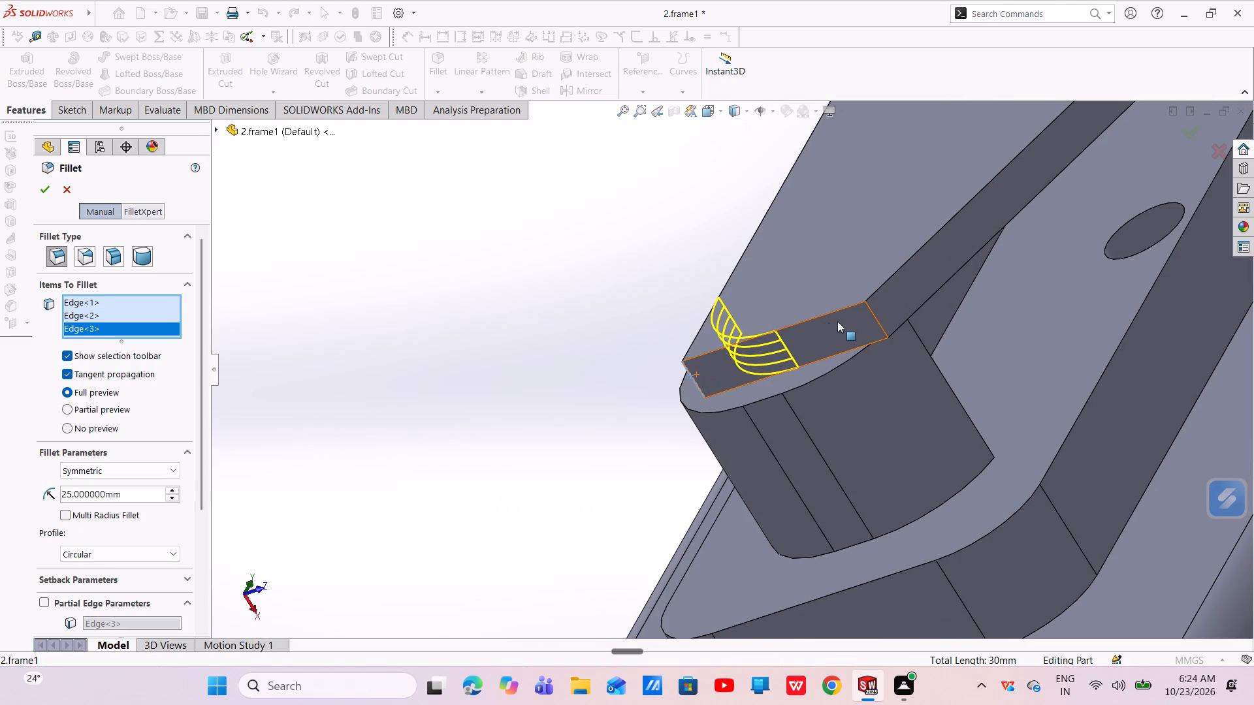
left_click(871, 312)
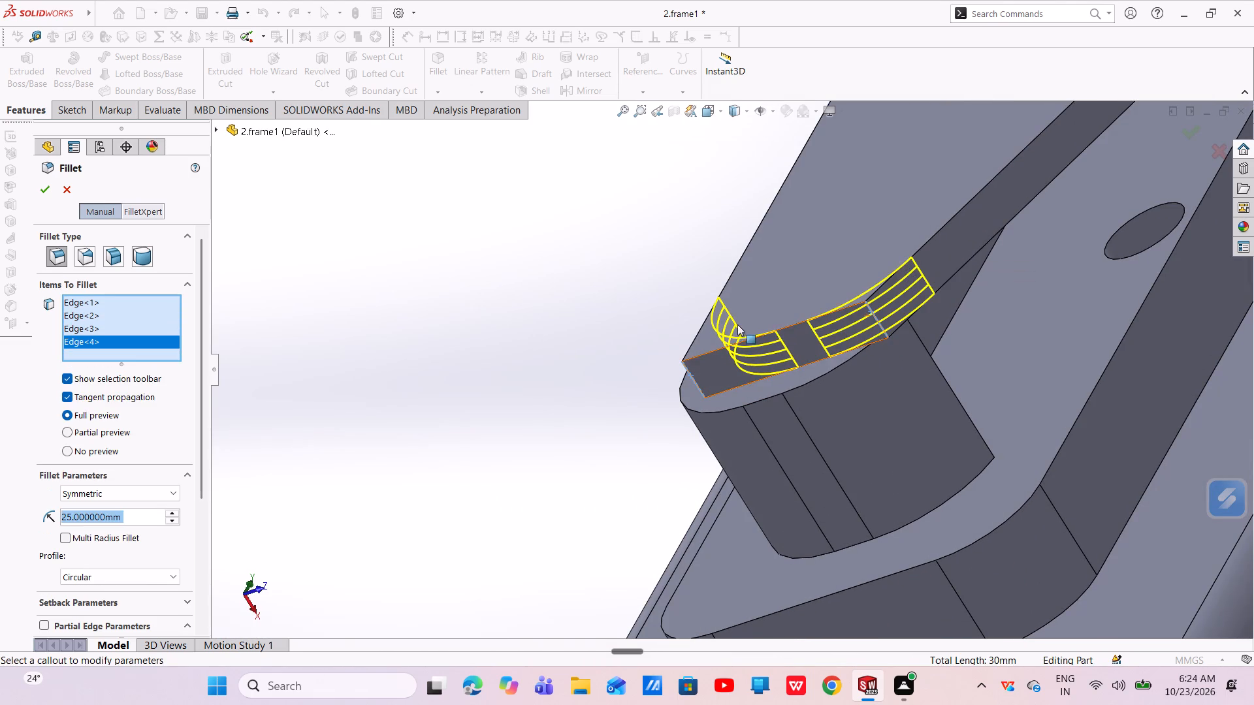
left_click(46, 190)
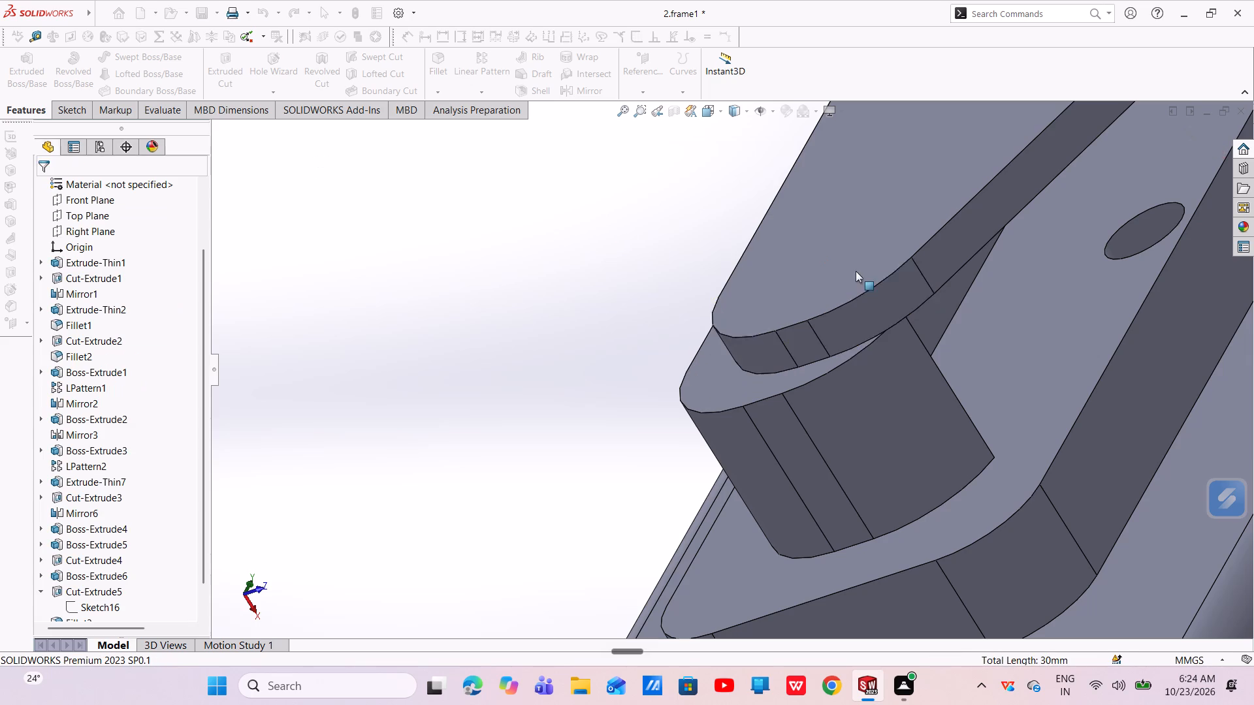
Mirror the complete mounting boss (Boss-Extrude4, Boss-Extrude5, Boss-Extrude6, Cut-Extrude5, Fillet3 and Fillet4) about the Right Plane onto the opposite upright.
scroll(891, 277, "up", 3)
middle_click_drag(873, 252, 903, 300)
scroll(906, 304, "up", 3)
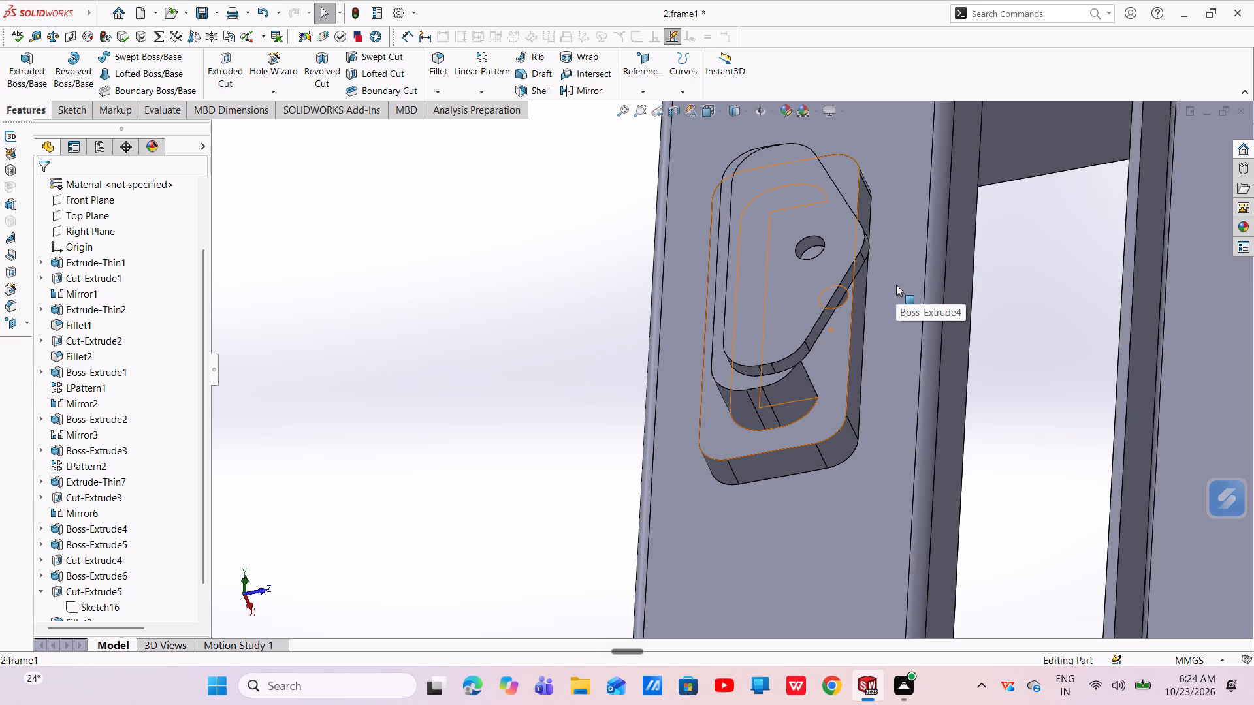
scroll(1104, 460, "up", 5)
scroll(1056, 592, "up", 4)
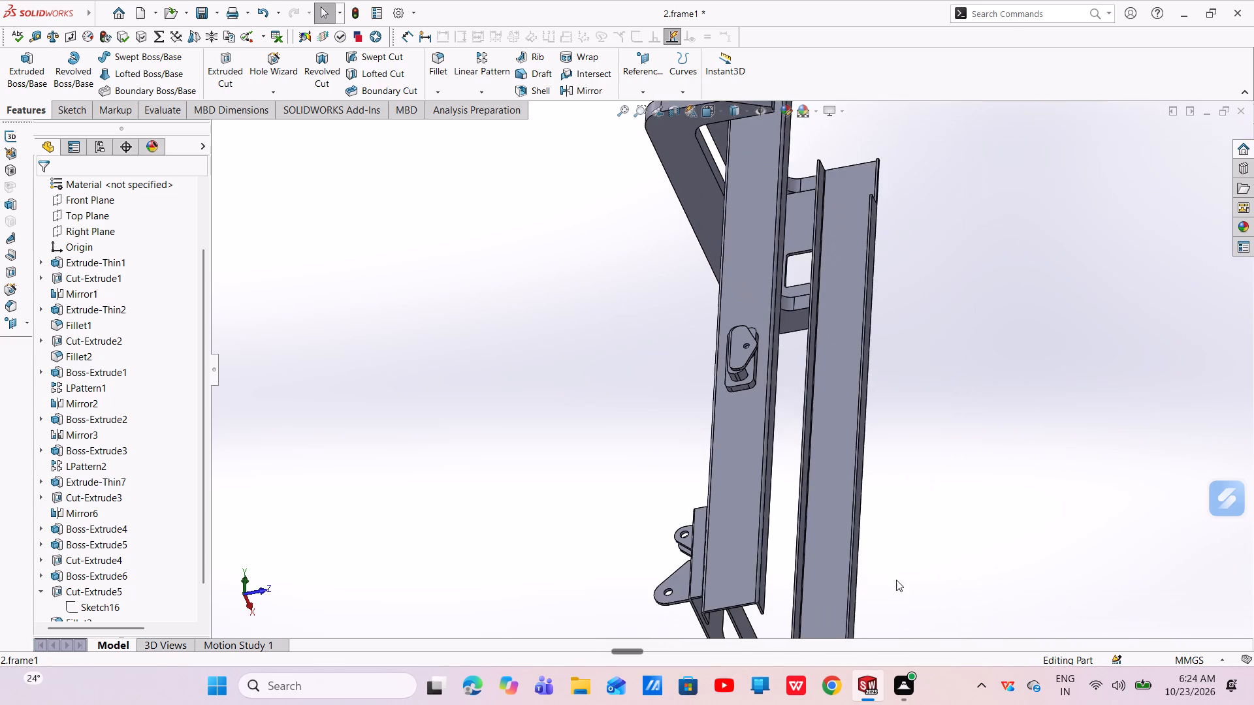
scroll(907, 586, "up", 3)
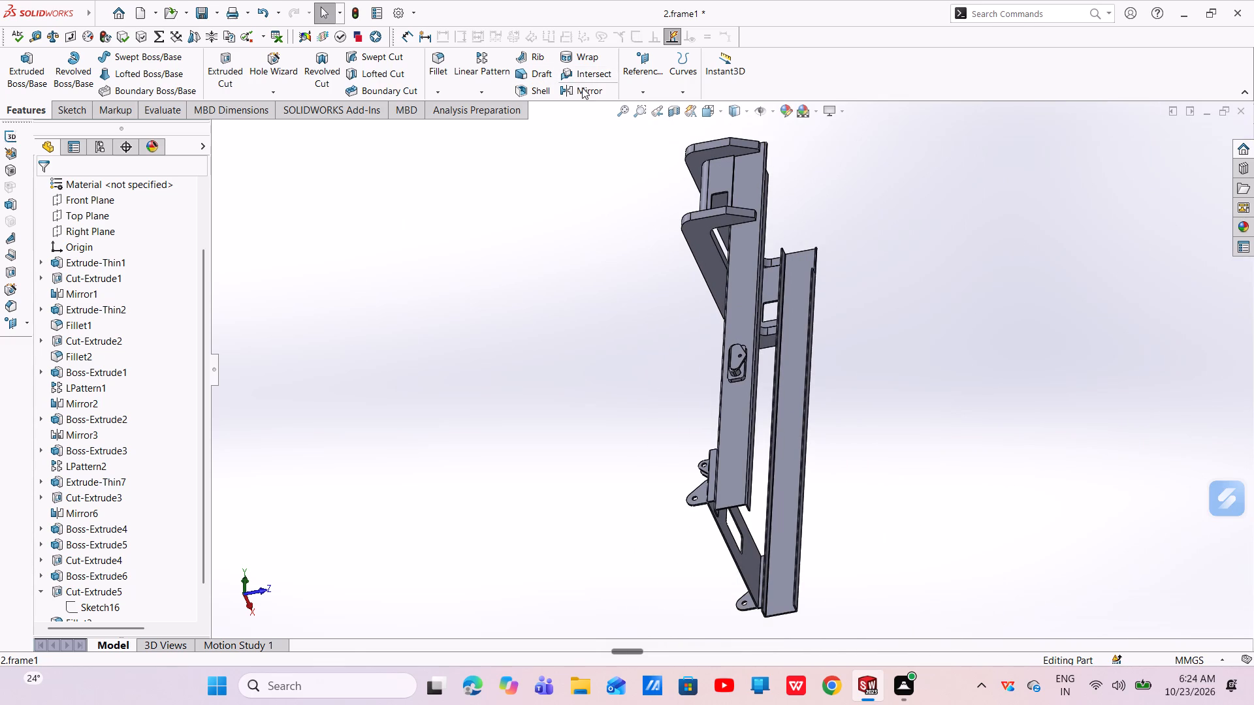
left_click(582, 87)
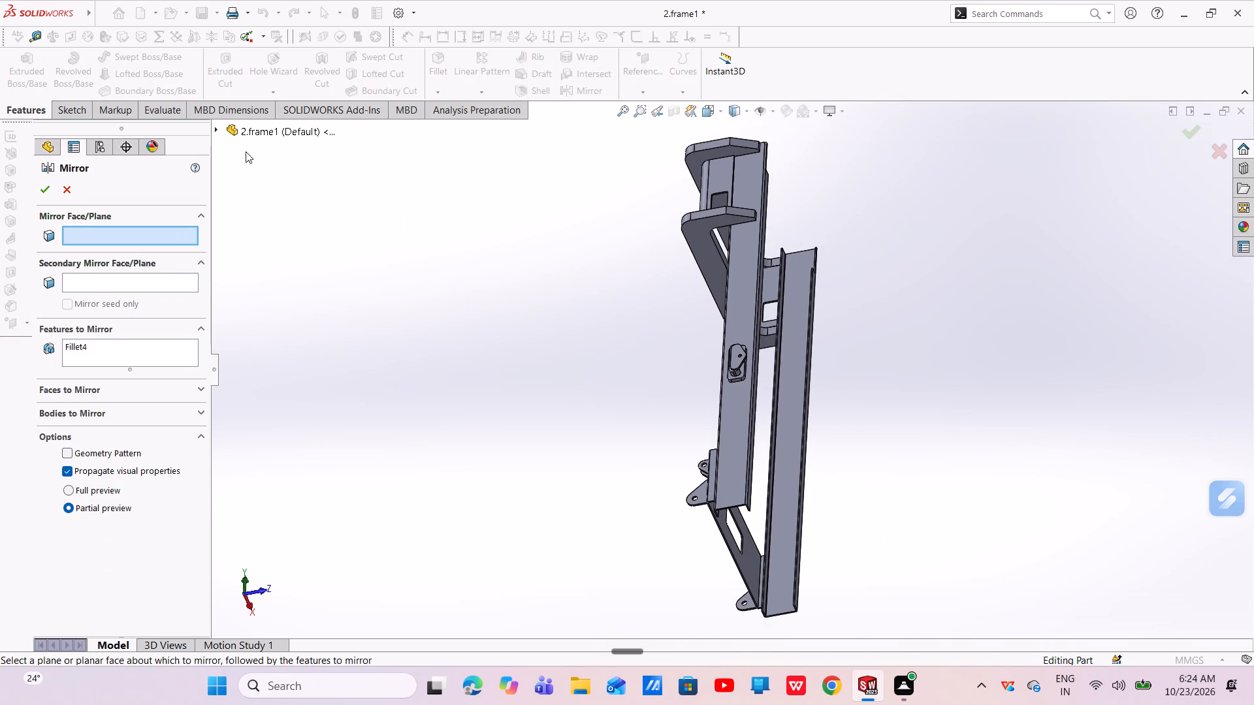
left_click(260, 129)
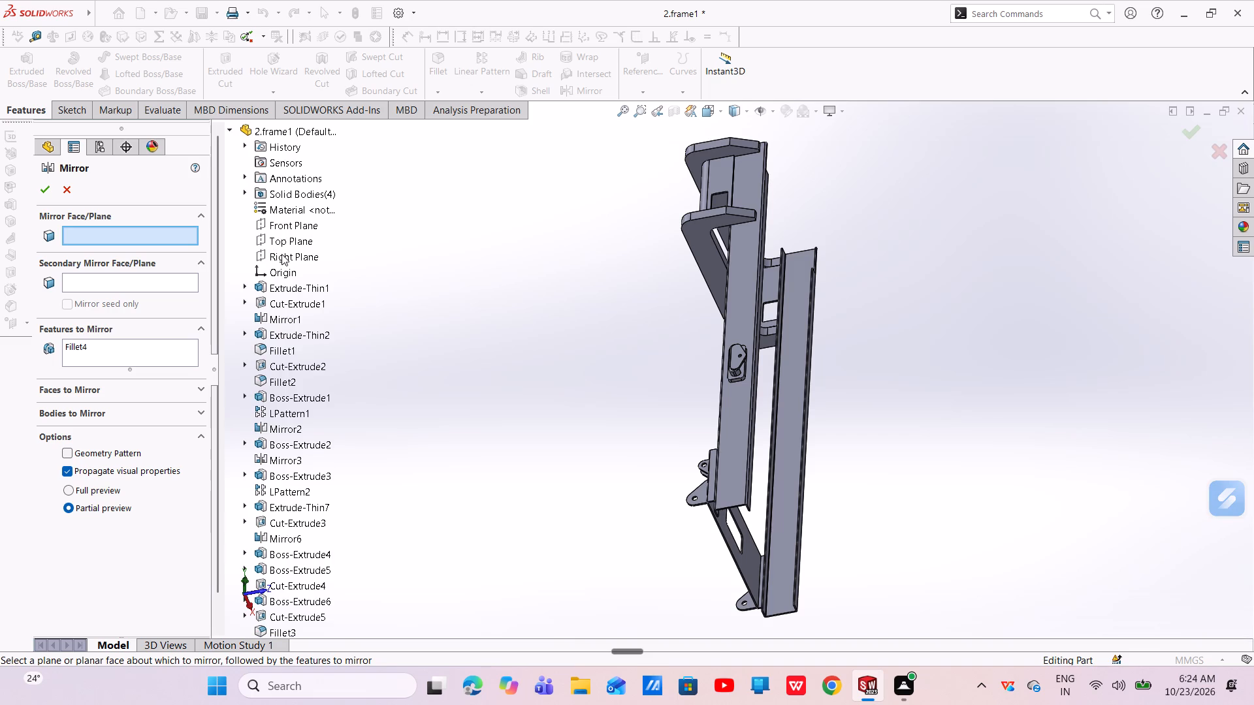
left_click(282, 254)
middle_click_drag(851, 416, 753, 430)
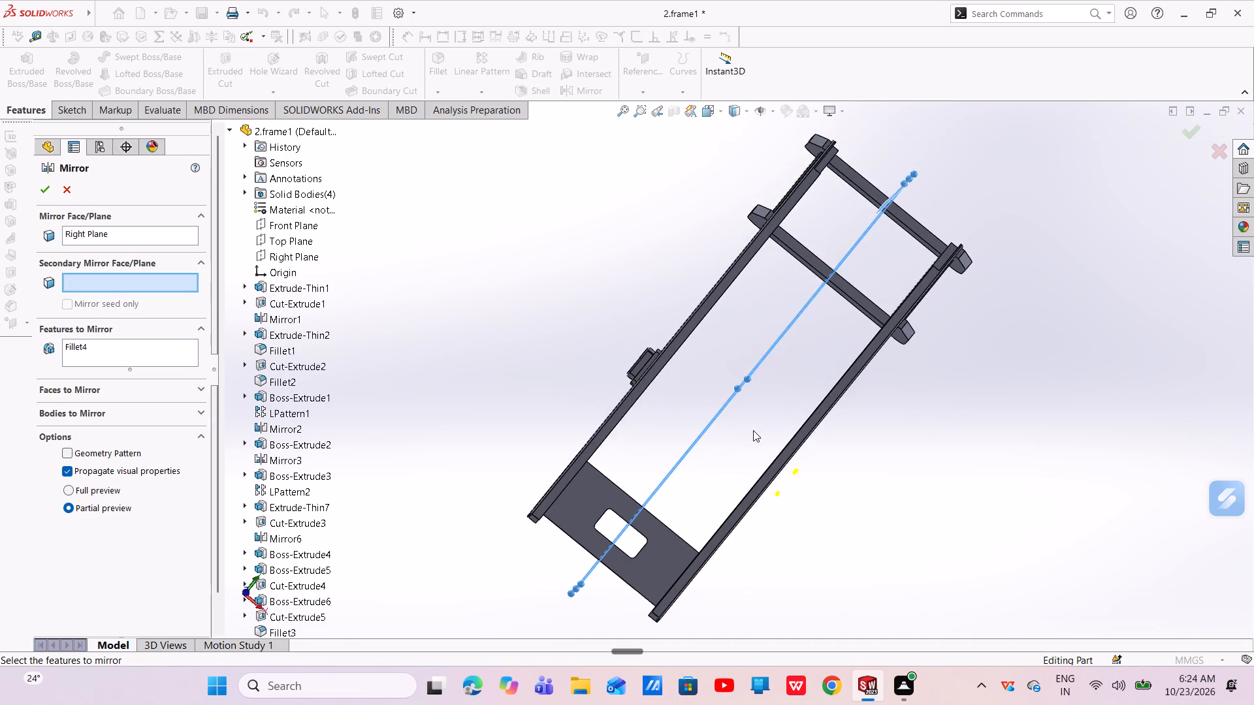
scroll(662, 356, "down", 5)
middle_click_drag(640, 379, 706, 435)
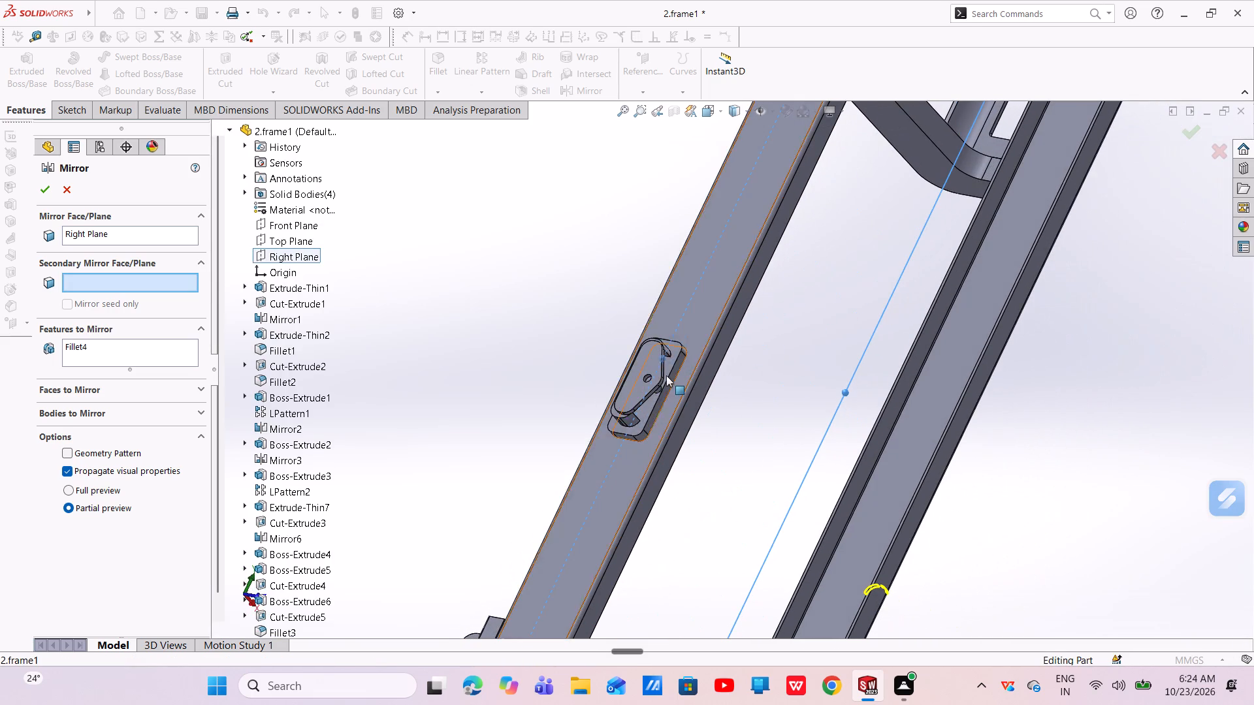
left_click(120, 352)
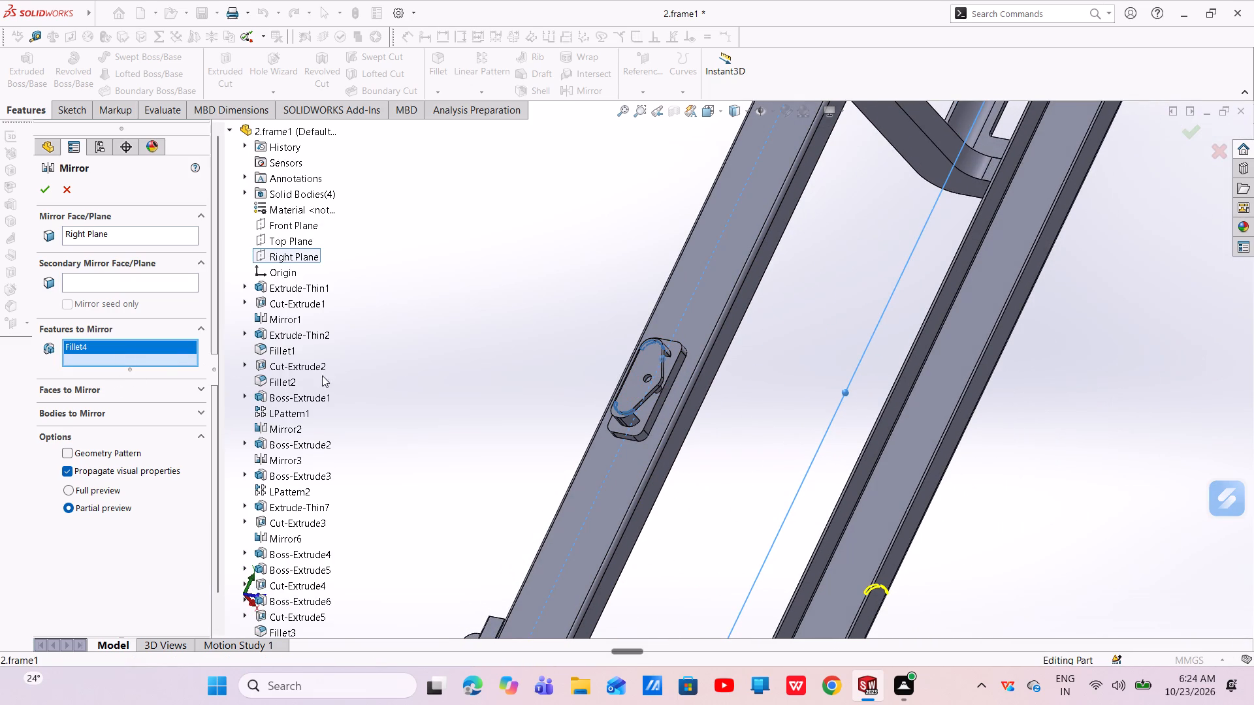
left_click(641, 379)
scroll(646, 379, "down", 5)
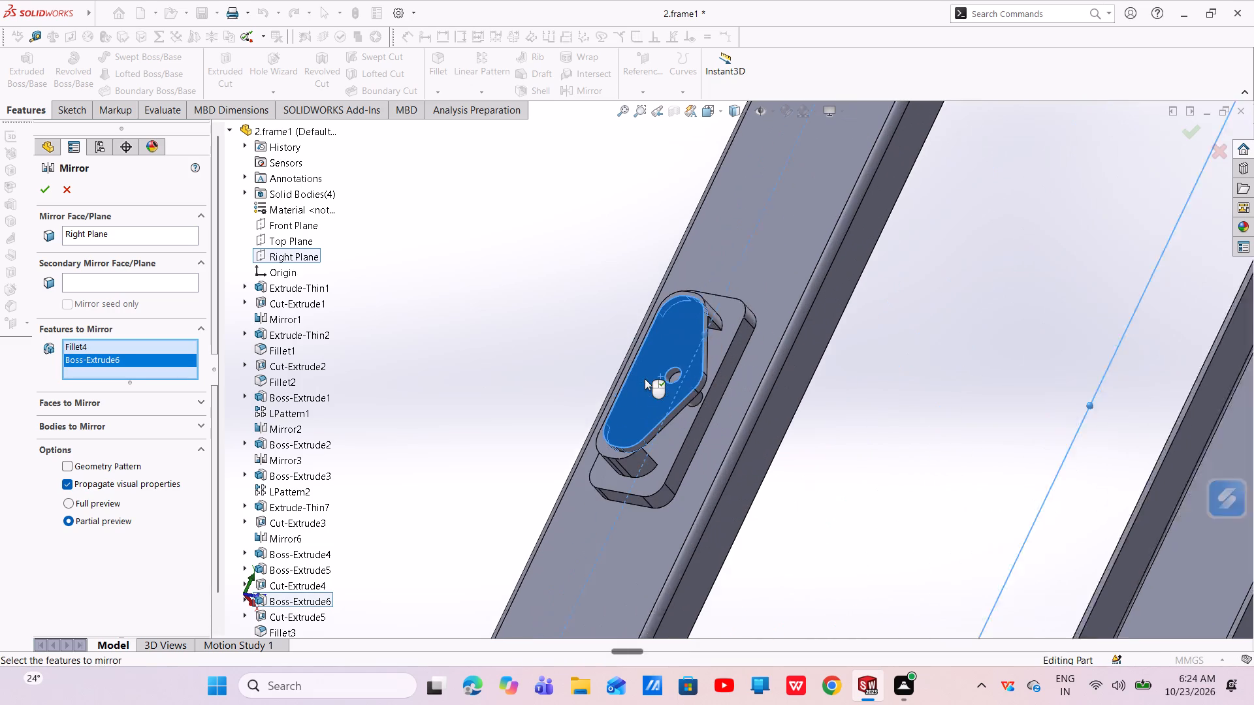
left_click(679, 371)
scroll(726, 407, "down", 4)
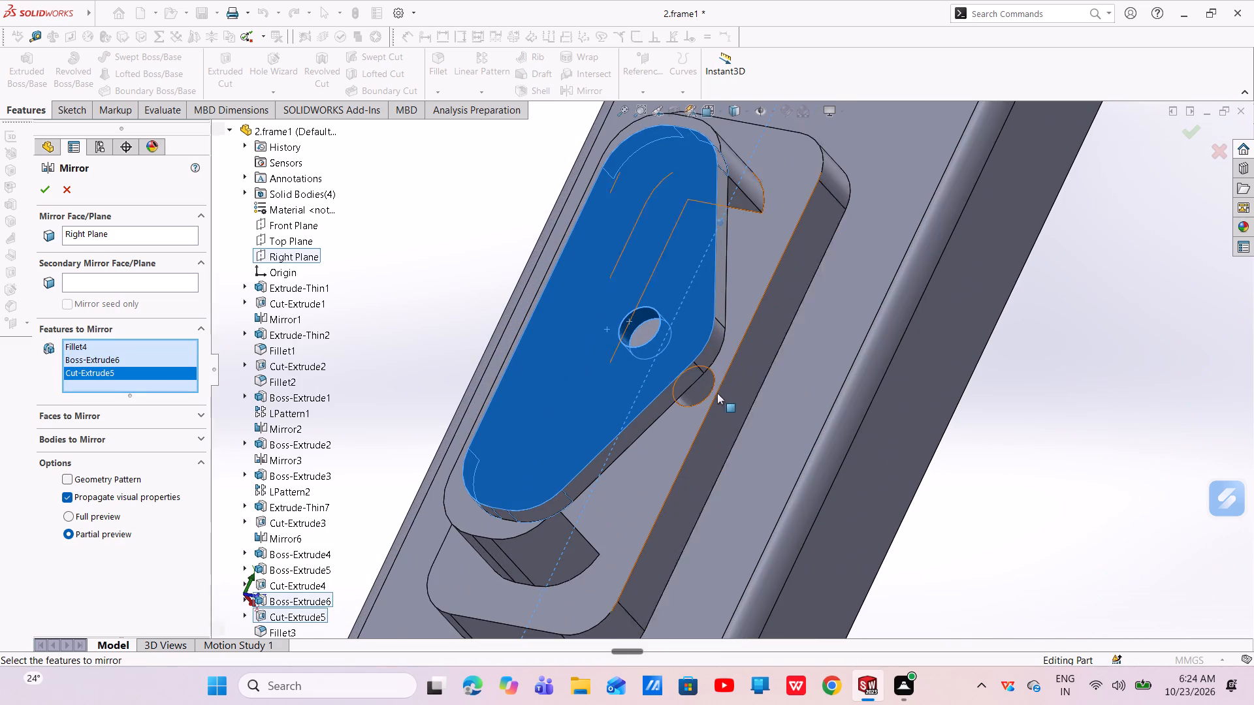
left_click(739, 275)
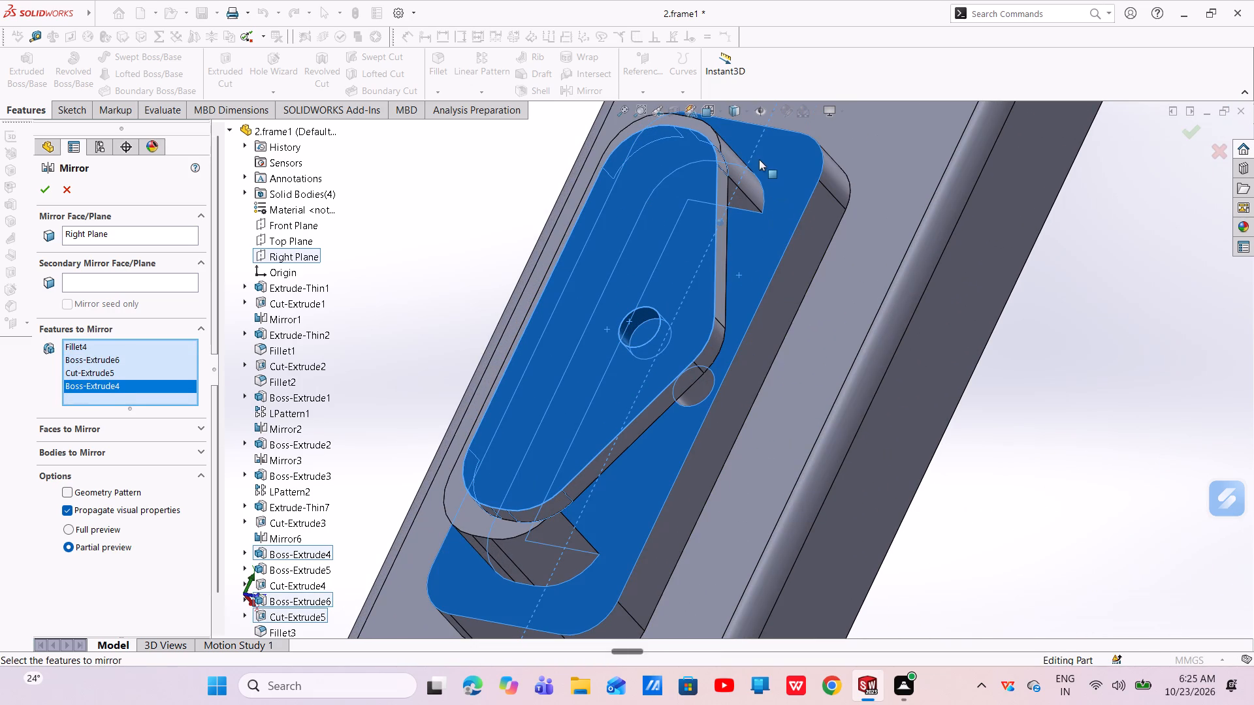
left_click(743, 174)
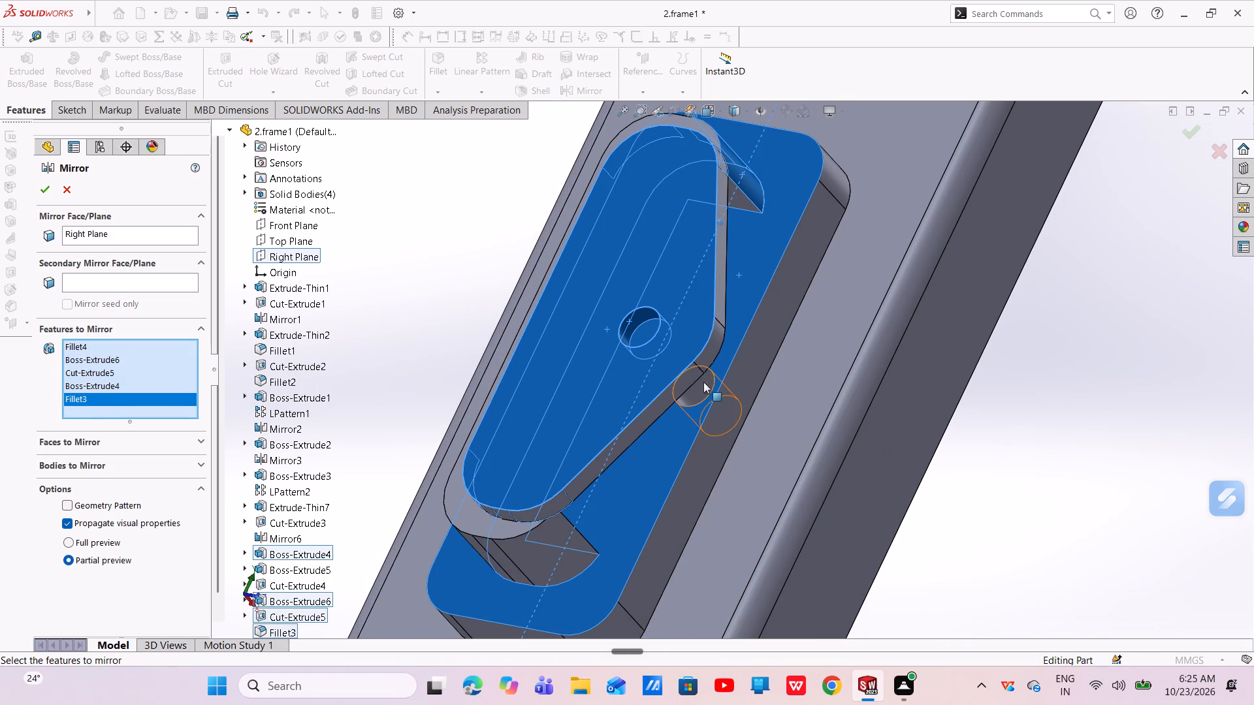
left_click(702, 382)
left_click(562, 546)
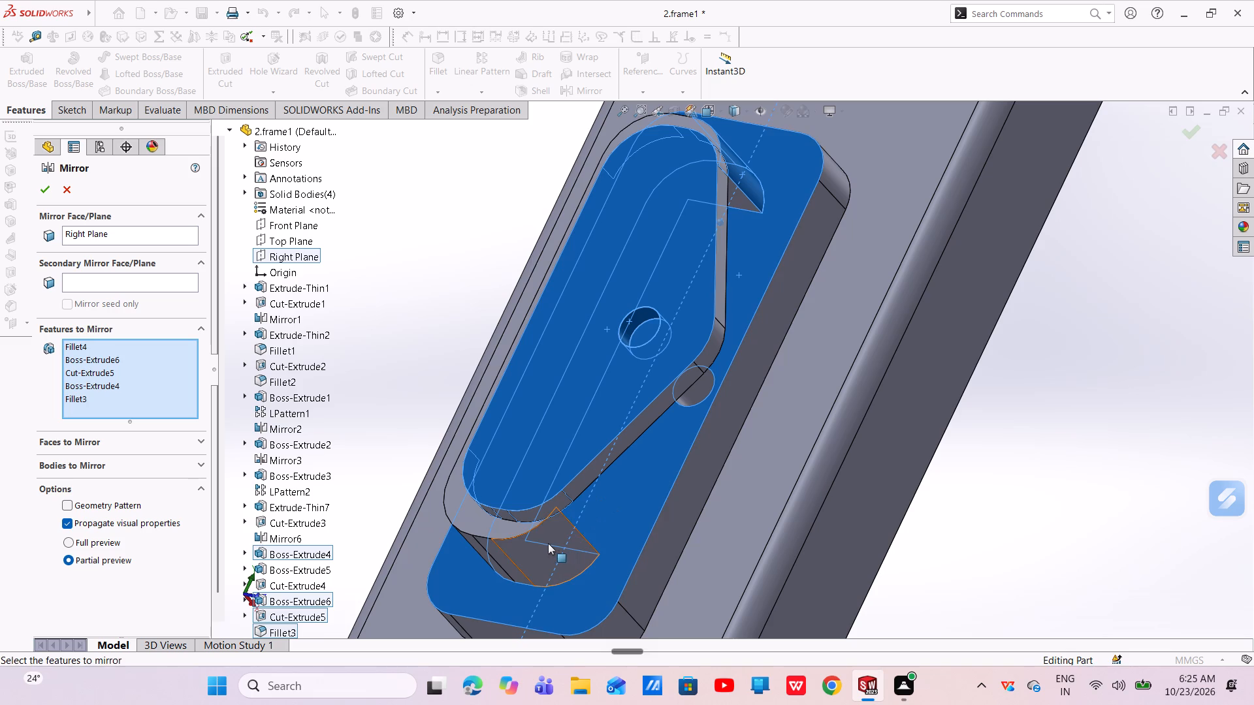
left_click(545, 541)
left_click(479, 510)
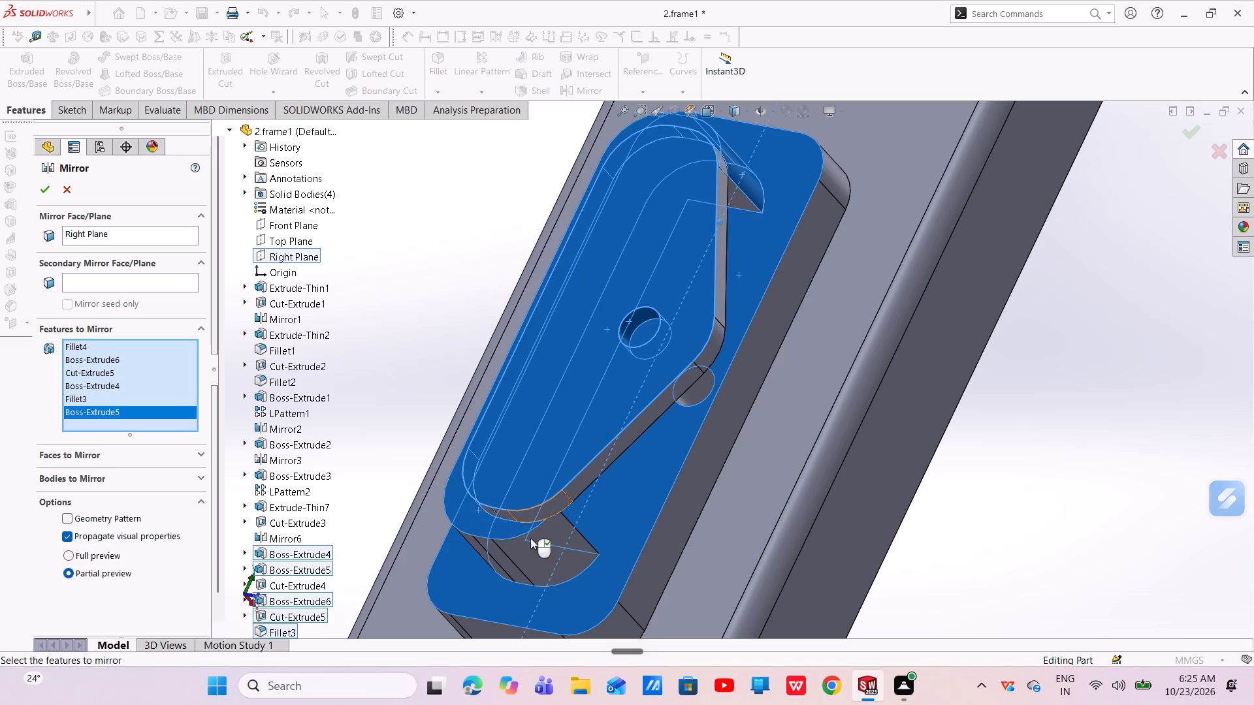
left_click(522, 557)
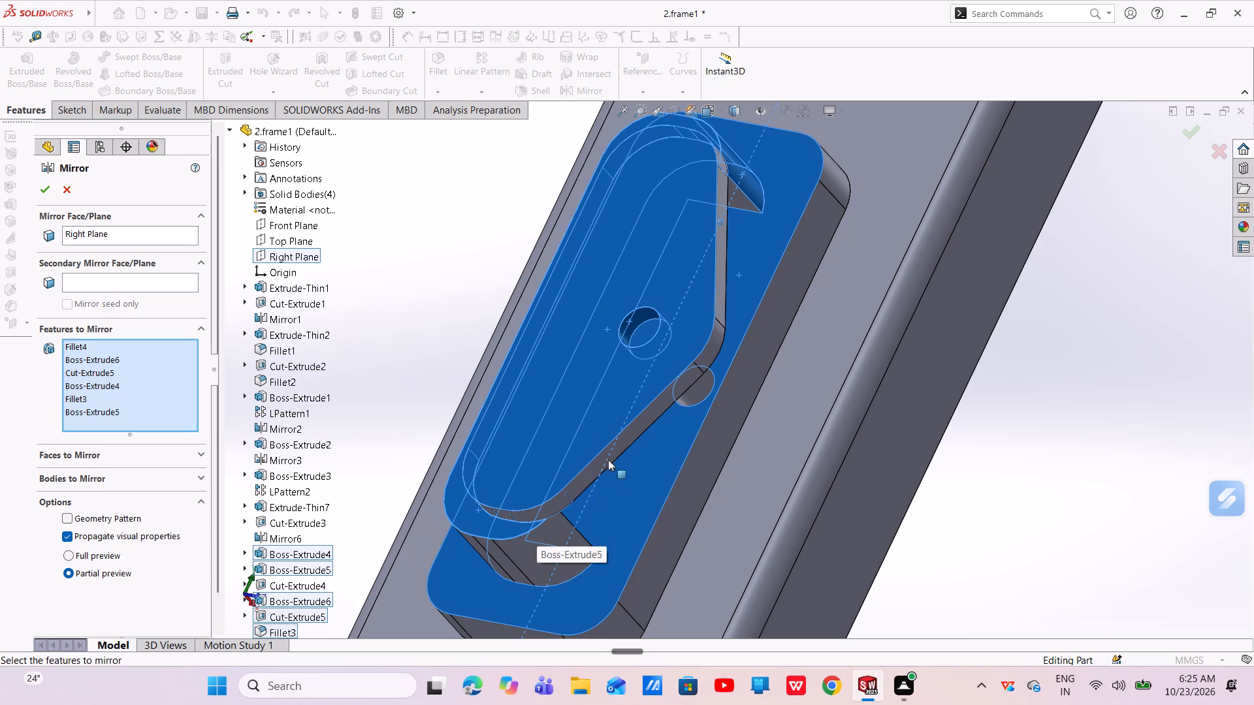
scroll(603, 448, "up", 2)
left_click(743, 357)
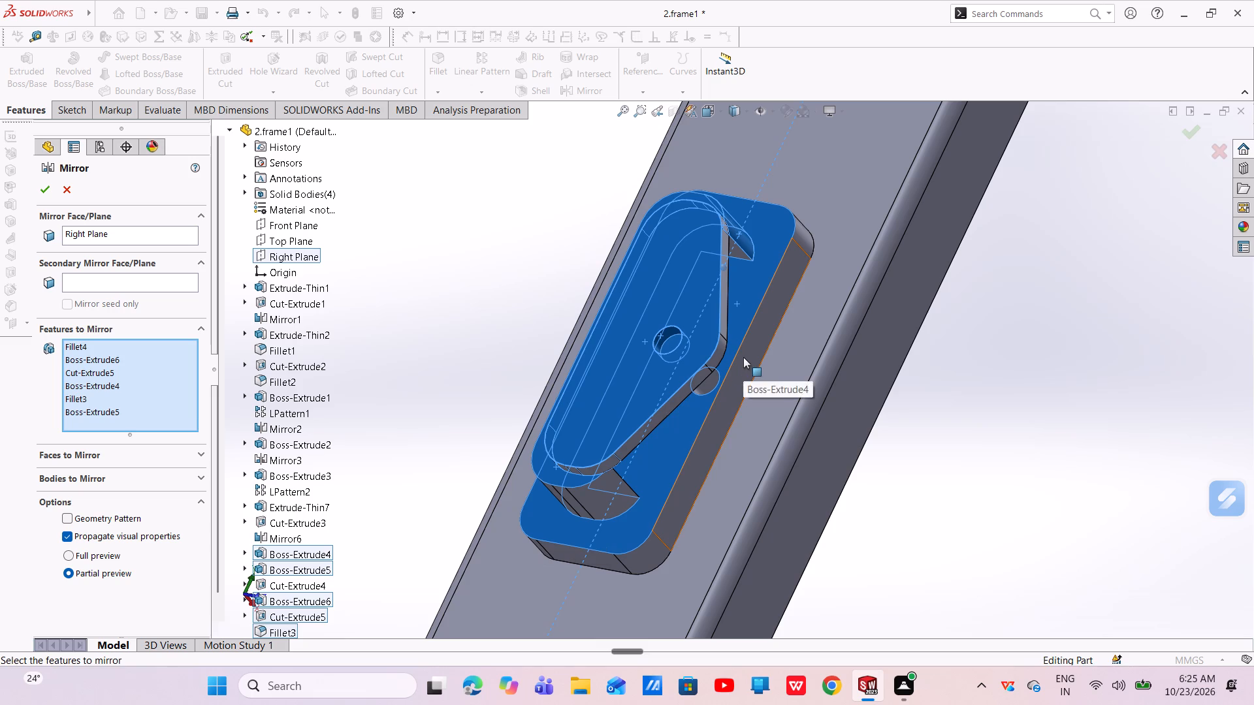
middle_click_drag(640, 370, 798, 439)
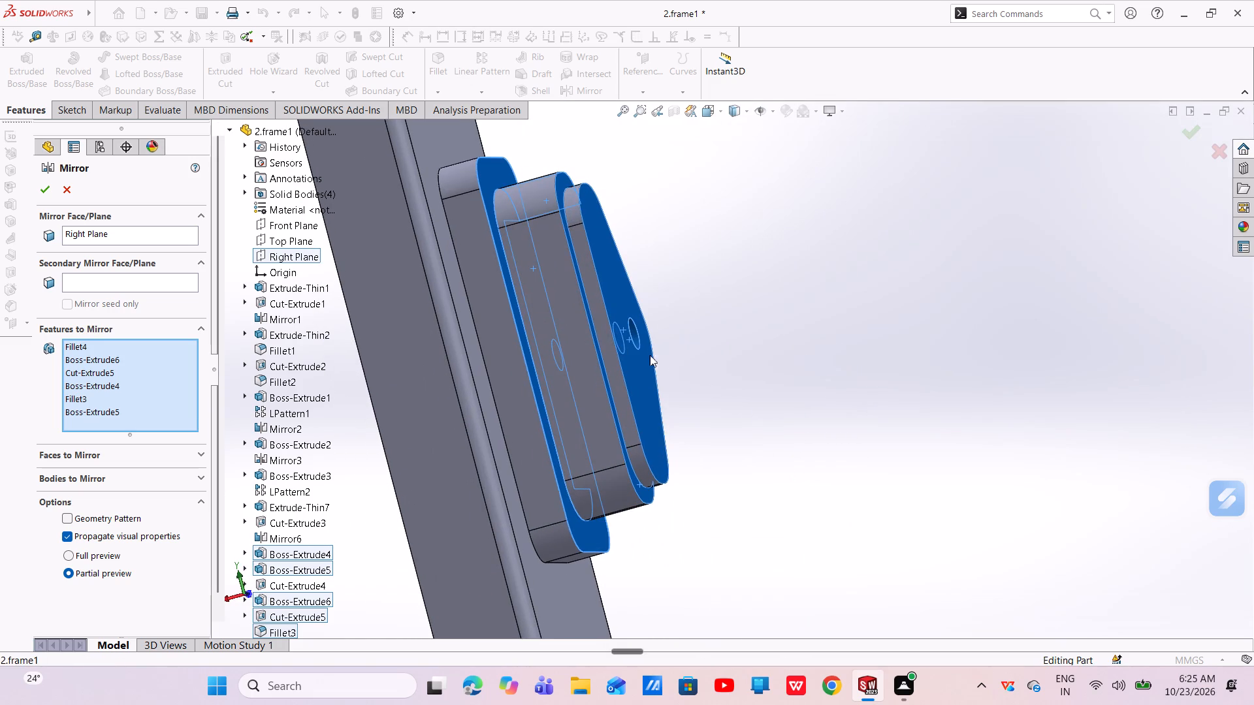
left_click(553, 328)
left_click(594, 300)
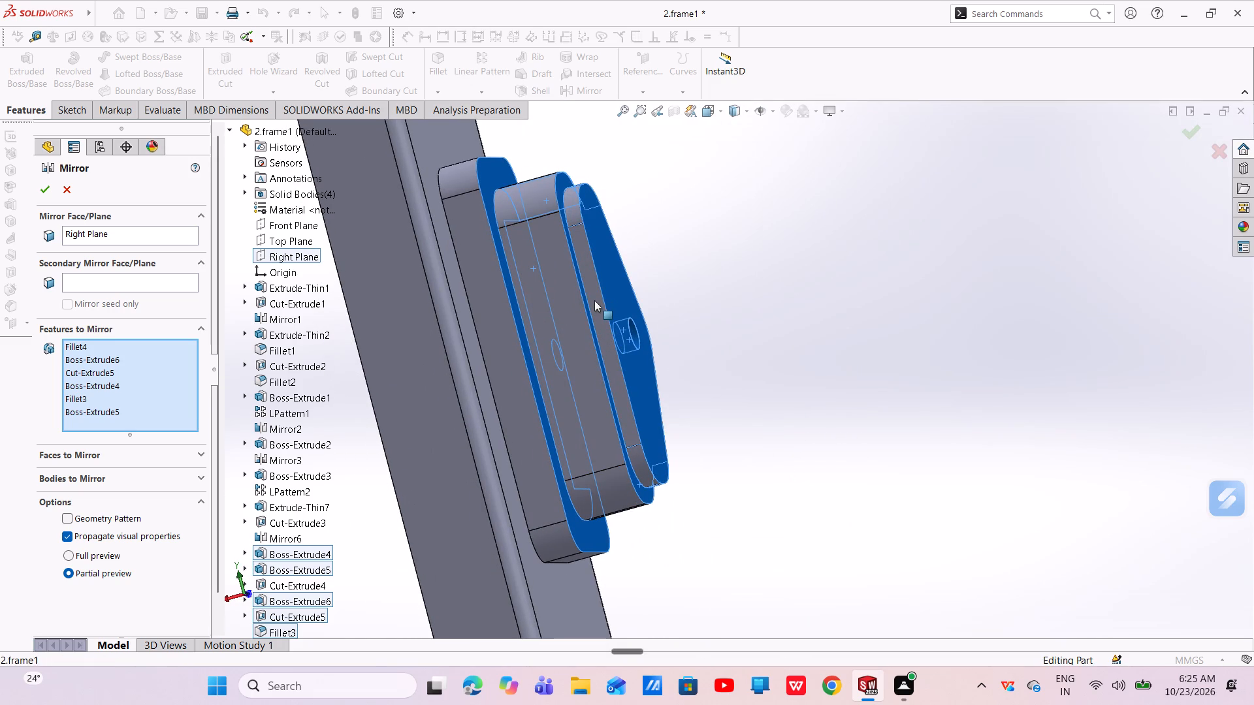
scroll(779, 385, "up", 5)
middle_click_drag(775, 384, 745, 396)
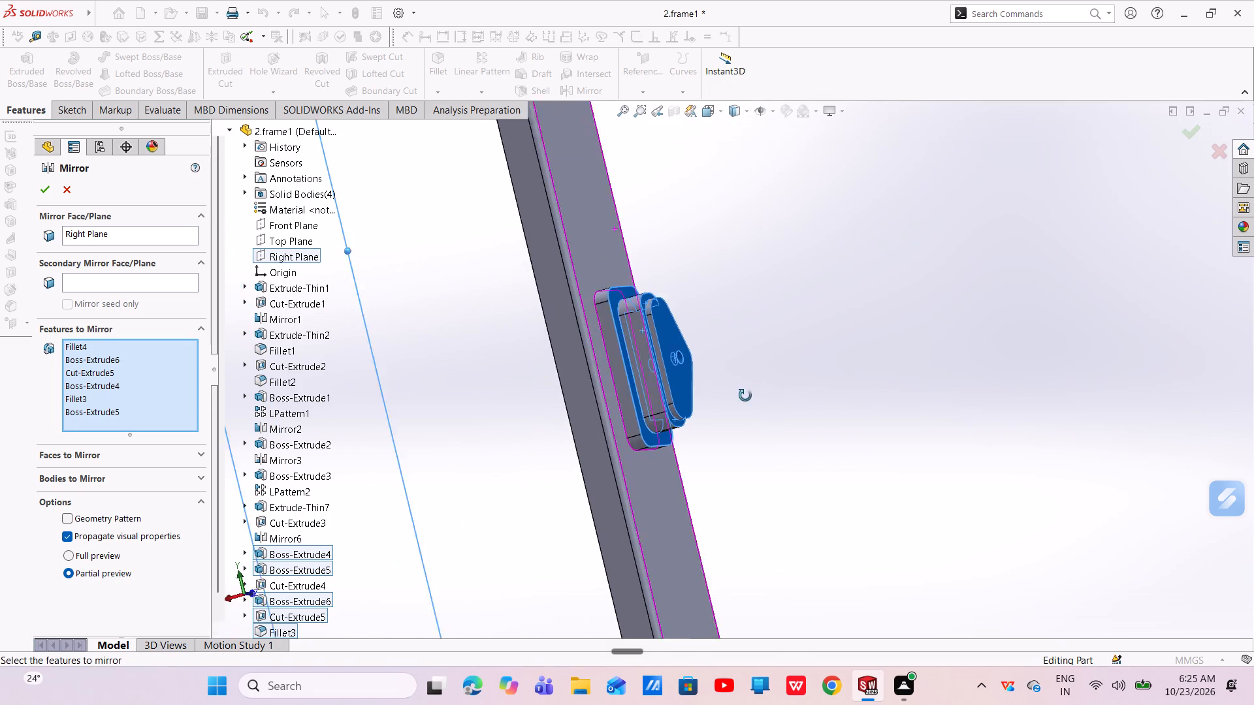
middle_click_drag(745, 396, 698, 416)
left_click(48, 189)
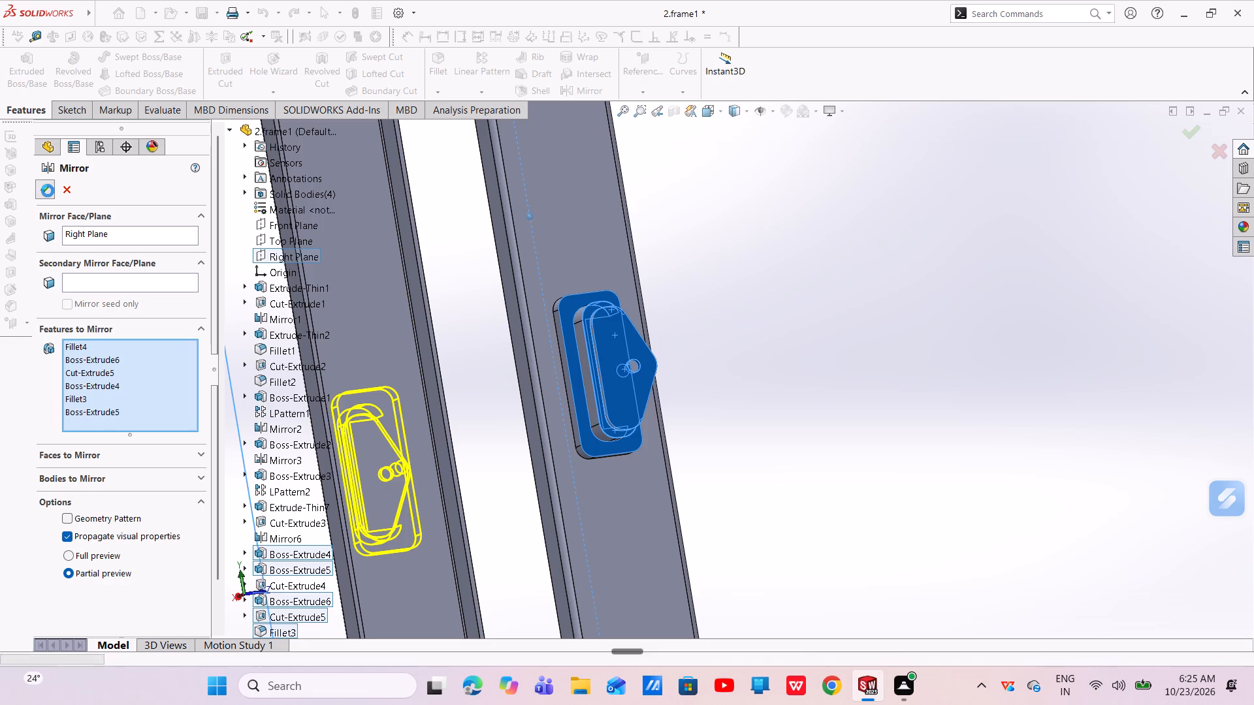
Inspect the mirrored mounting boss on the opposite upright, checking its stepped profile and the hole through it.
middle_click_drag(648, 402, 602, 416)
scroll(945, 458, "up", 2)
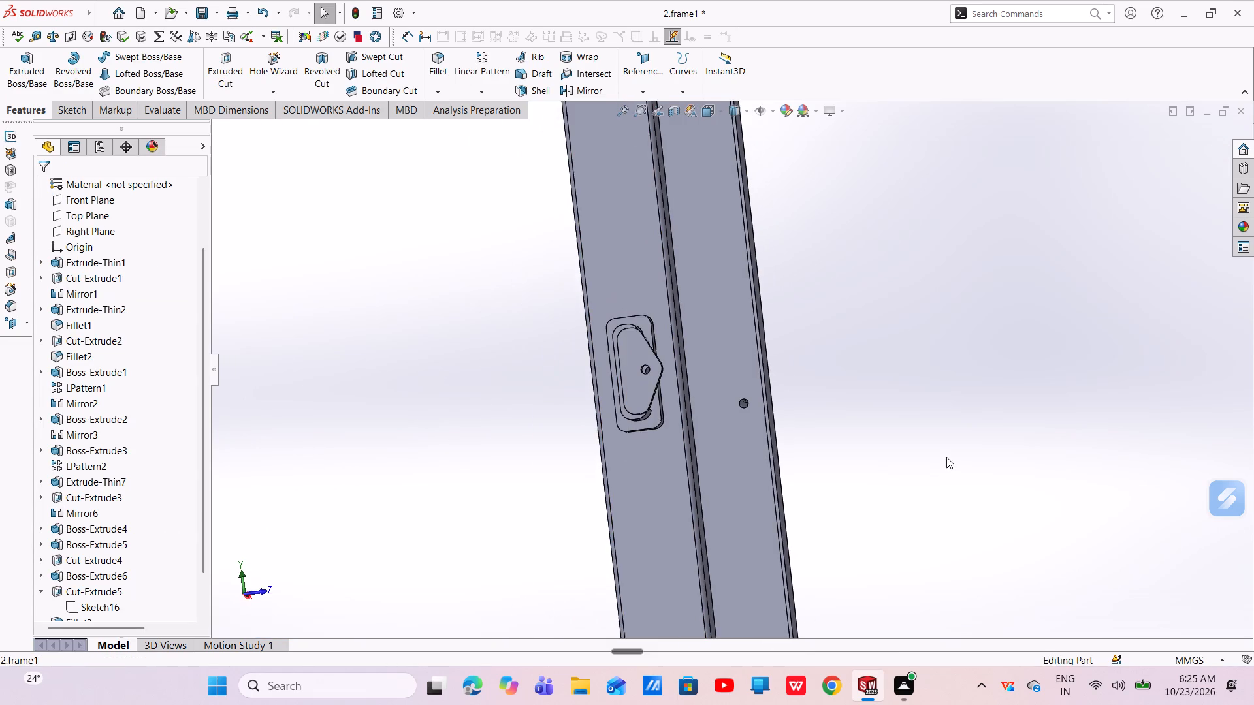
middle_click_drag(938, 458, 828, 472)
scroll(811, 391, "down", 4)
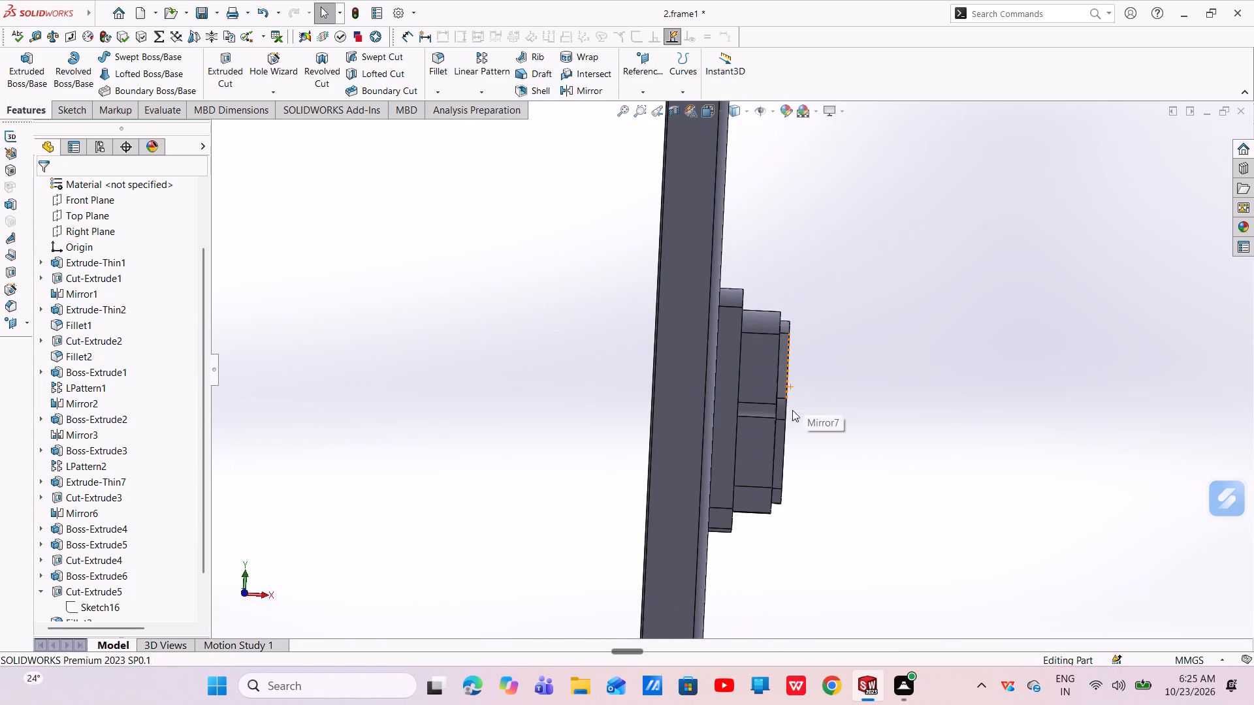
scroll(831, 461, "up", 1)
middle_click_drag(825, 460, 755, 471)
scroll(794, 409, "down", 4)
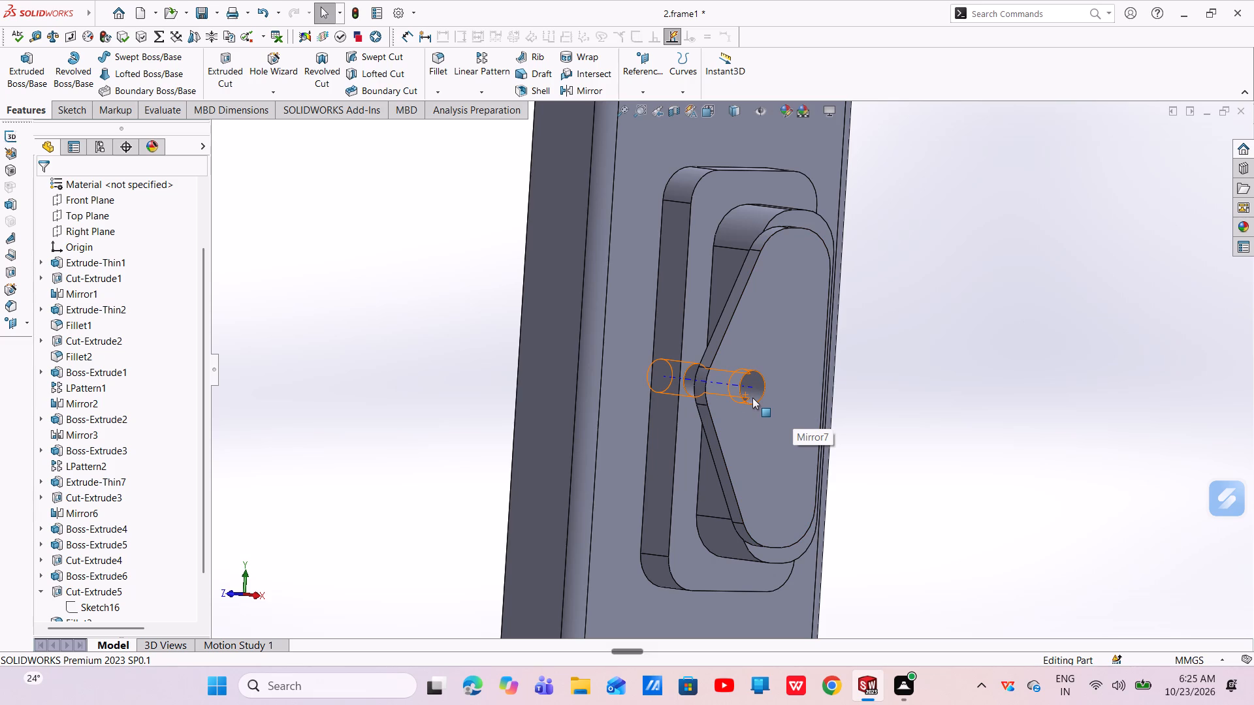
Inspect the mounting bosses on both frame uprights, comparing the mirrored boss with the original.
scroll(688, 445, "down", 5)
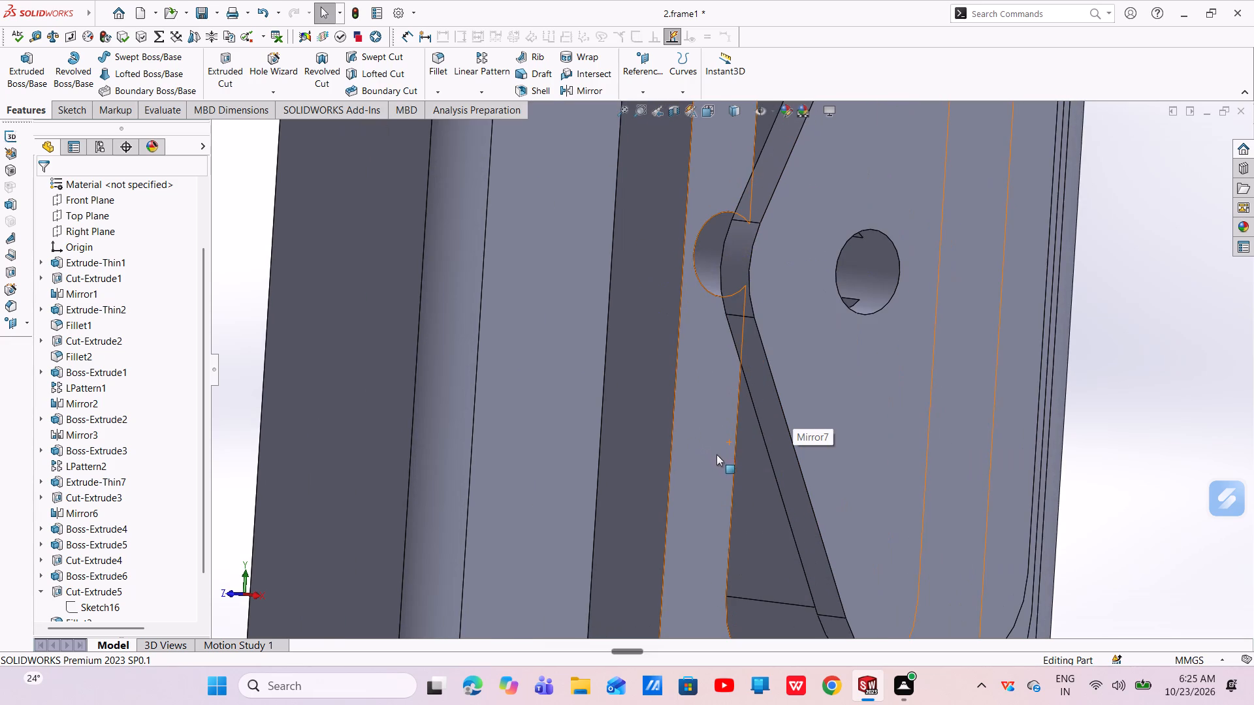
scroll(715, 465, "up", 5)
scroll(754, 508, "up", 1)
middle_click_drag(754, 508, 770, 505)
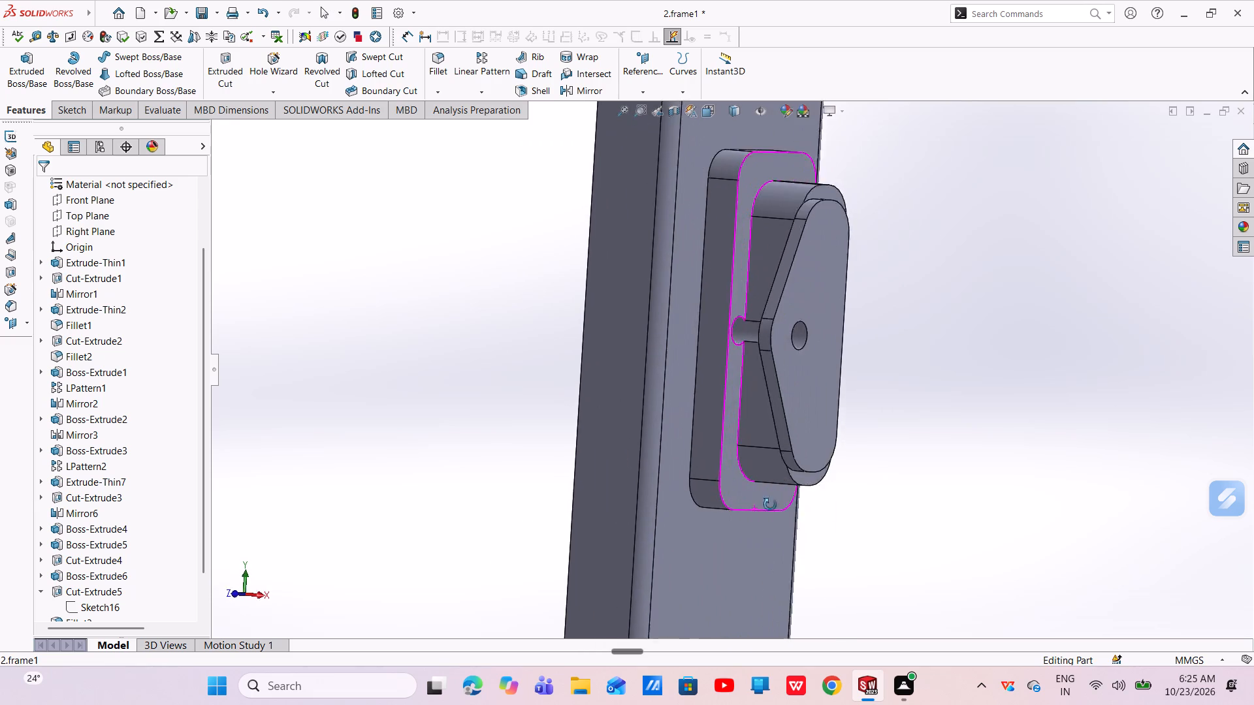
middle_click_drag(770, 505, 741, 488)
scroll(734, 478, "up", 5)
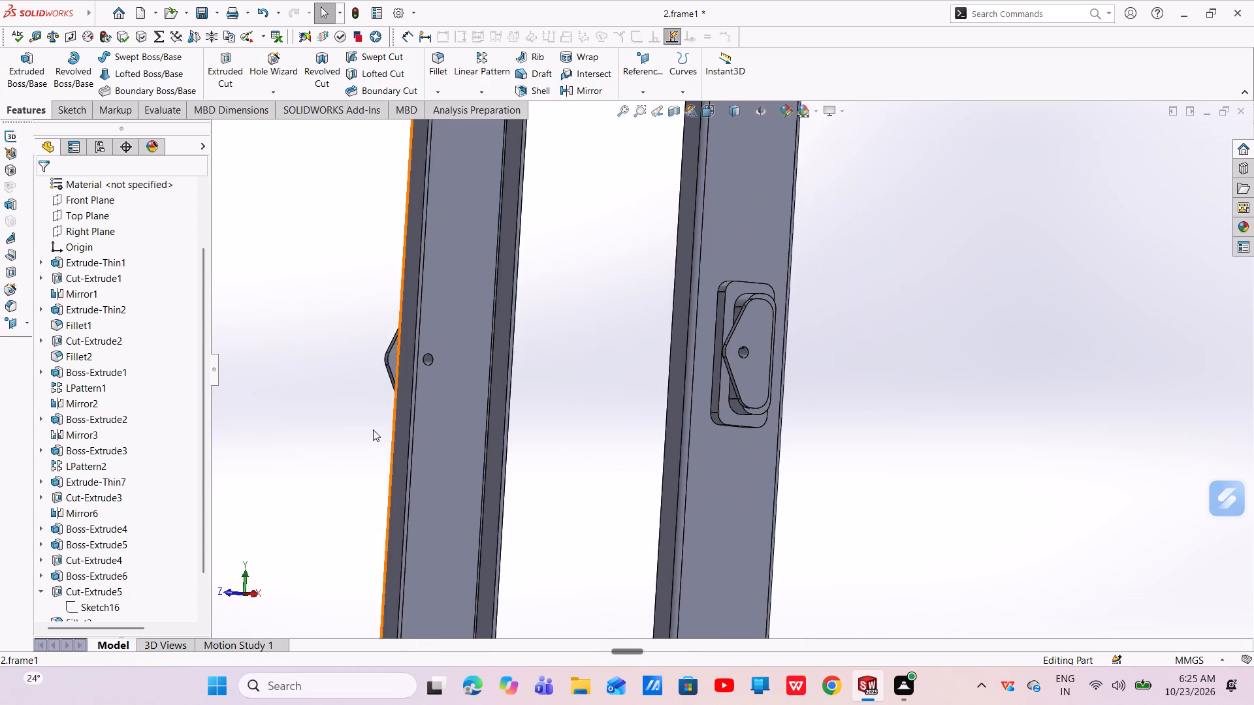
middle_click_drag(380, 434, 496, 476)
scroll(492, 473, "down", 1)
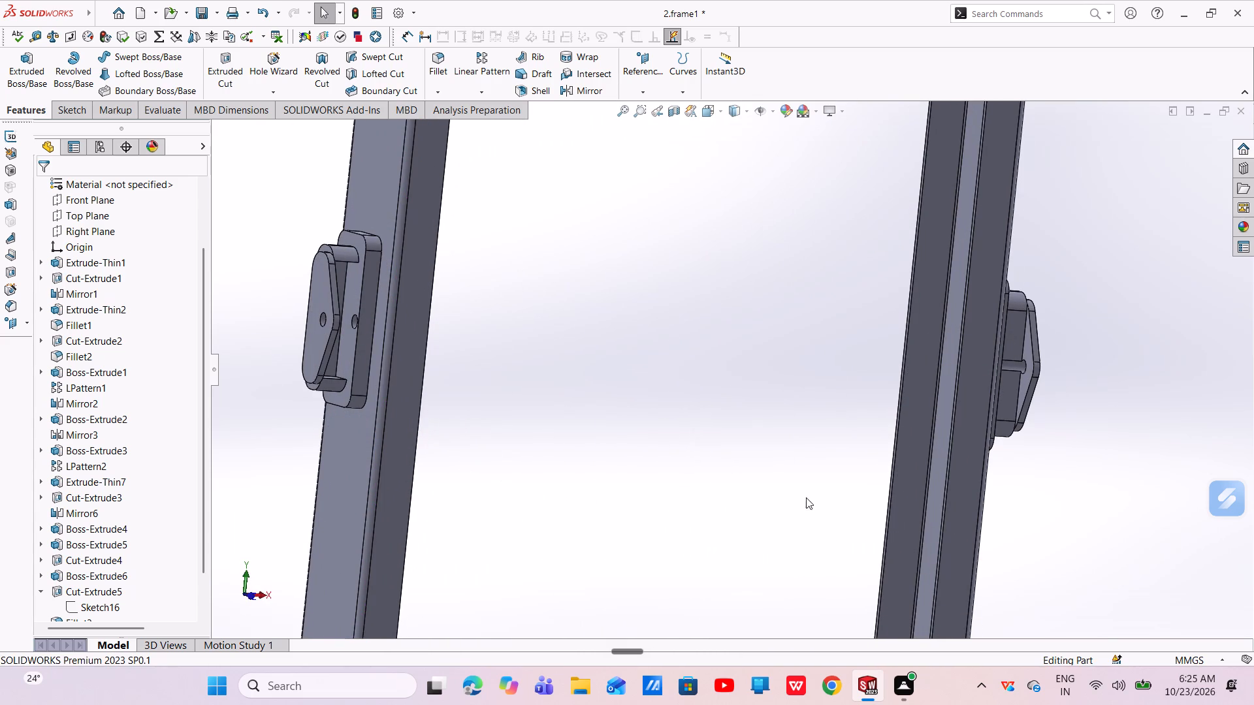
Edit Mirror7 to include Cut-Extrude4, the cut in the original mounting boss, among its mirrored features.
scroll(110, 557, "down", 6)
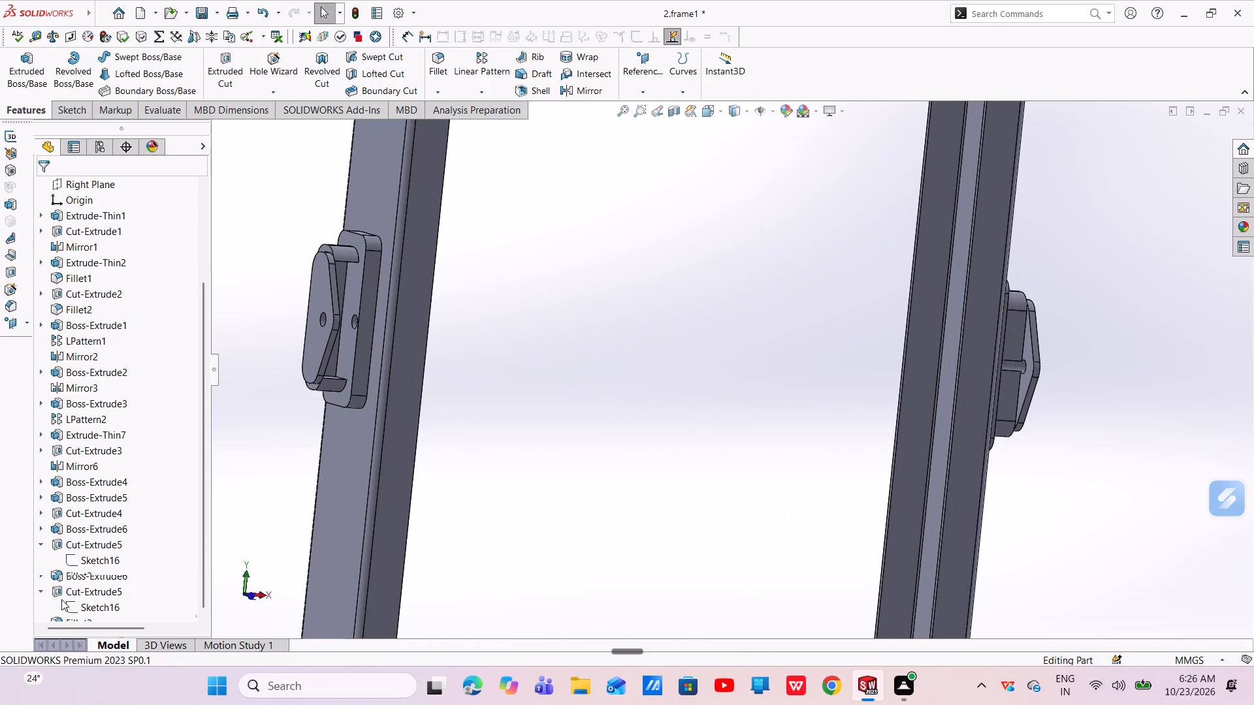
left_click(72, 606)
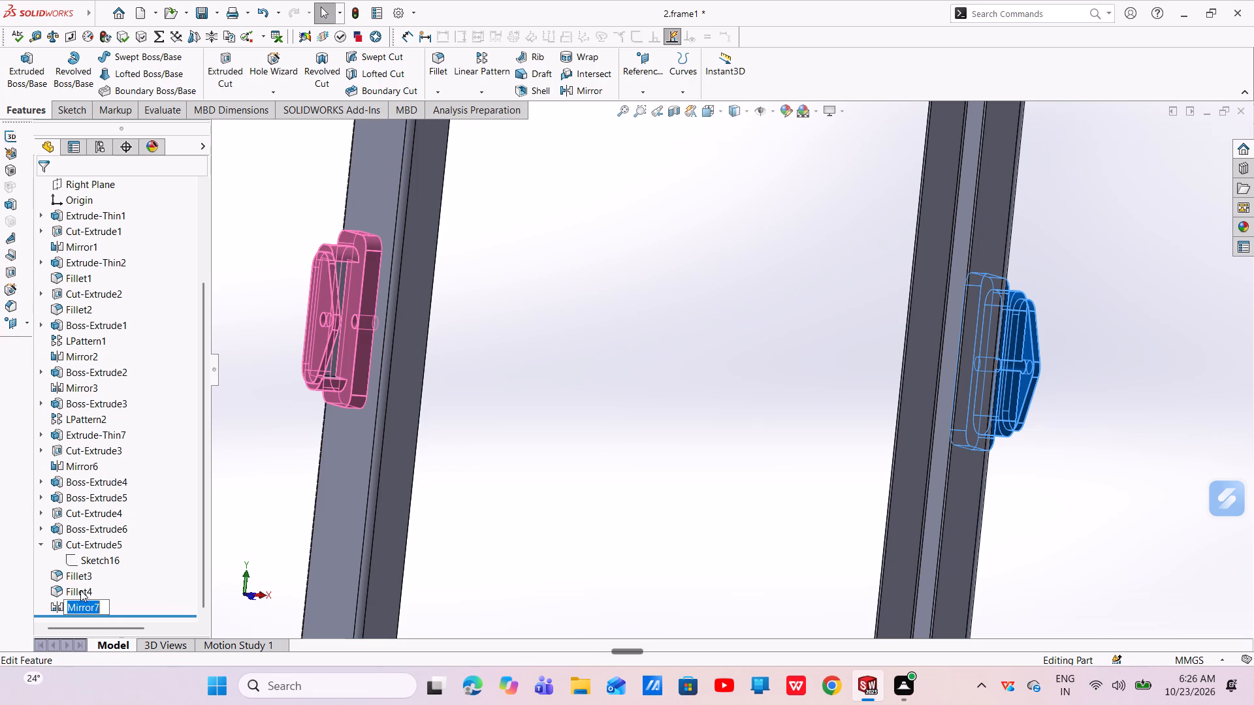
left_click(116, 609)
left_click(129, 571)
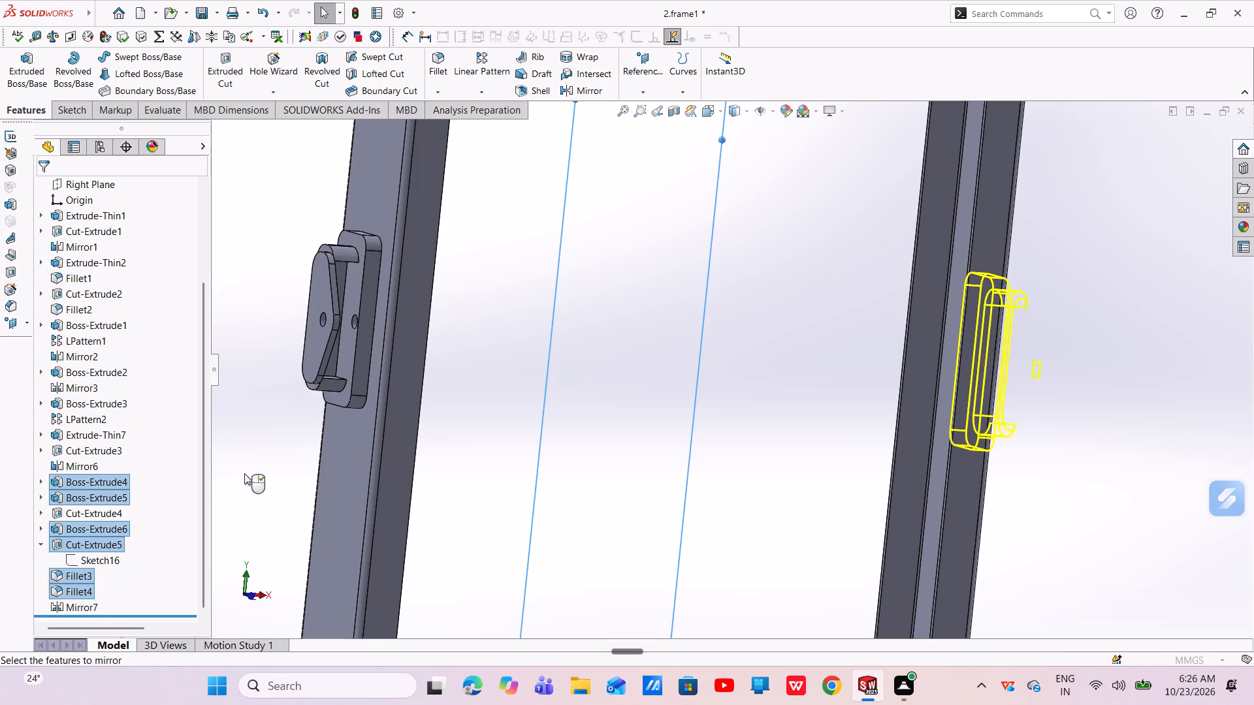
scroll(374, 257, "down", 5)
scroll(415, 313, "down", 1)
middle_click_drag(416, 313, 436, 259)
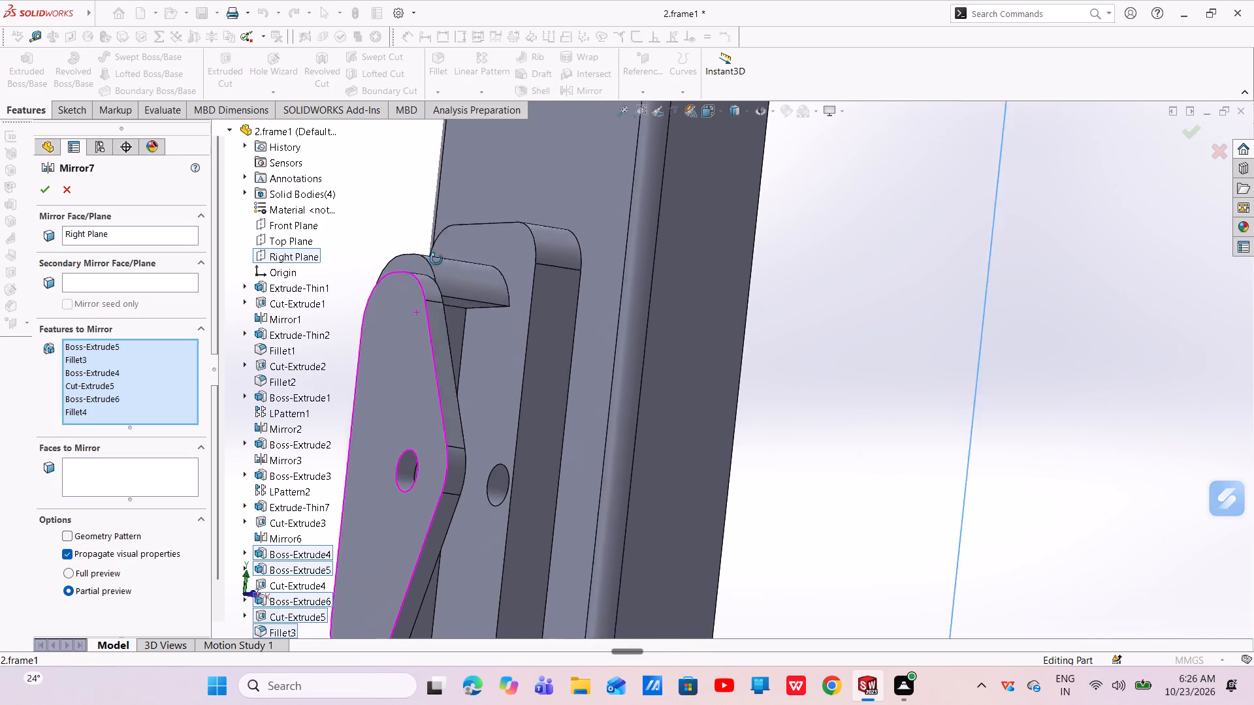
middle_click_drag(436, 259, 443, 242)
left_click(459, 317)
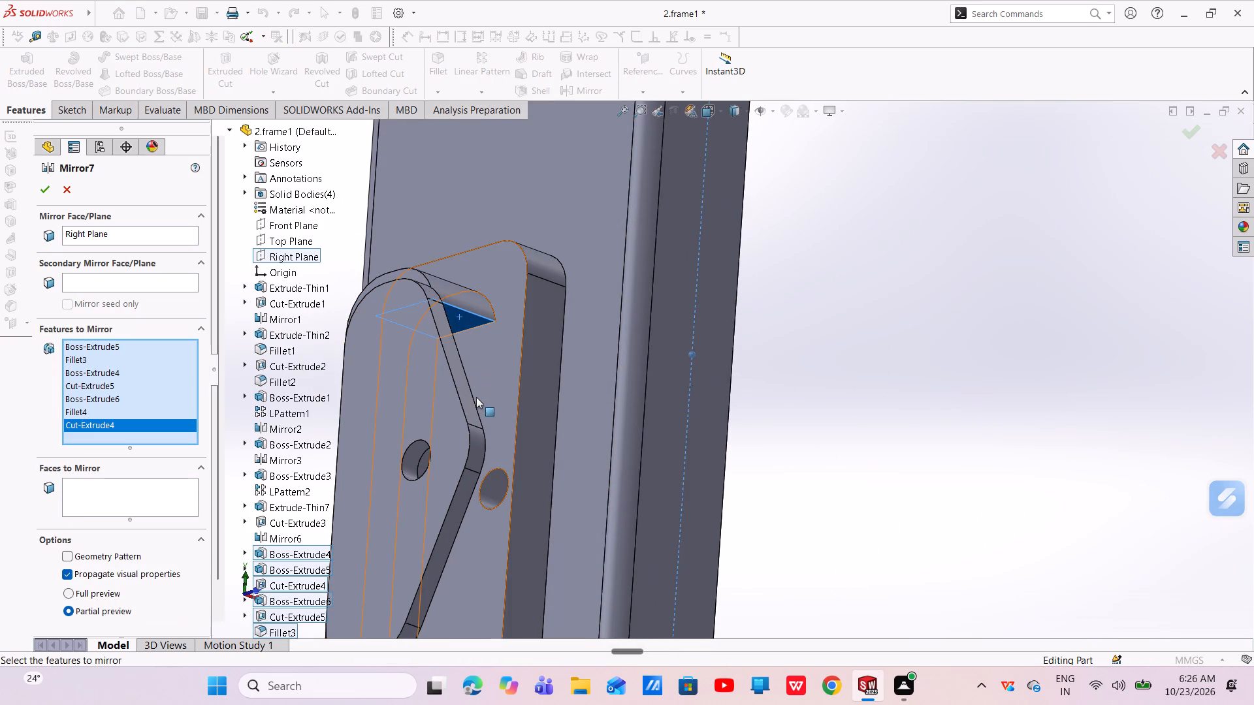
scroll(479, 405, "up", 4)
middle_click_drag(598, 534, 585, 607)
scroll(594, 536, "down", 1)
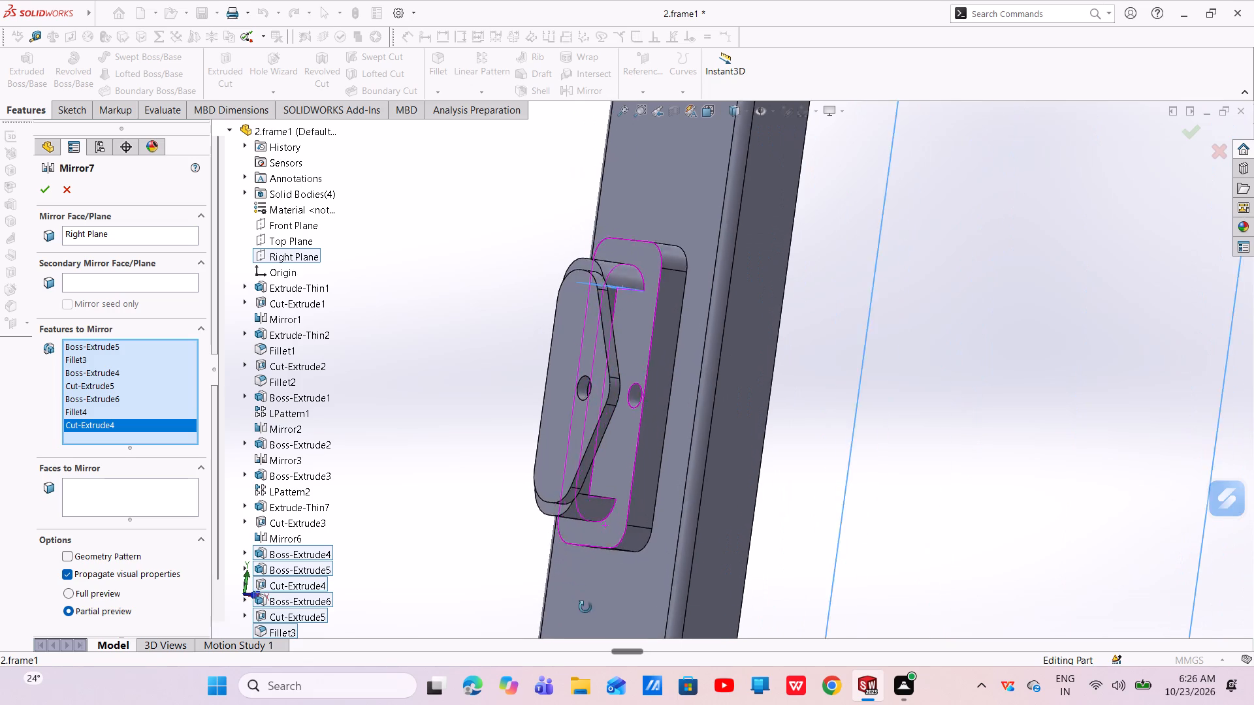
middle_click_drag(585, 607, 587, 610)
middle_click_drag(588, 509, 593, 577)
scroll(594, 482, "down", 4)
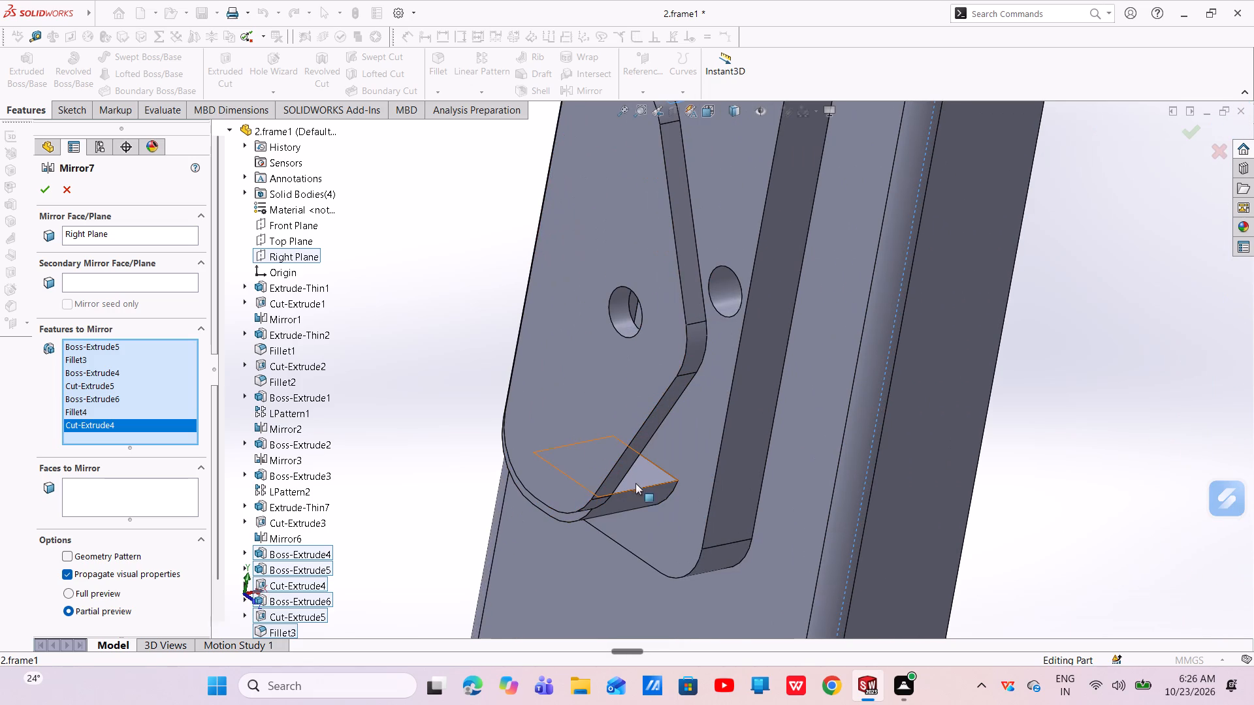
left_click(638, 476)
left_click(643, 470)
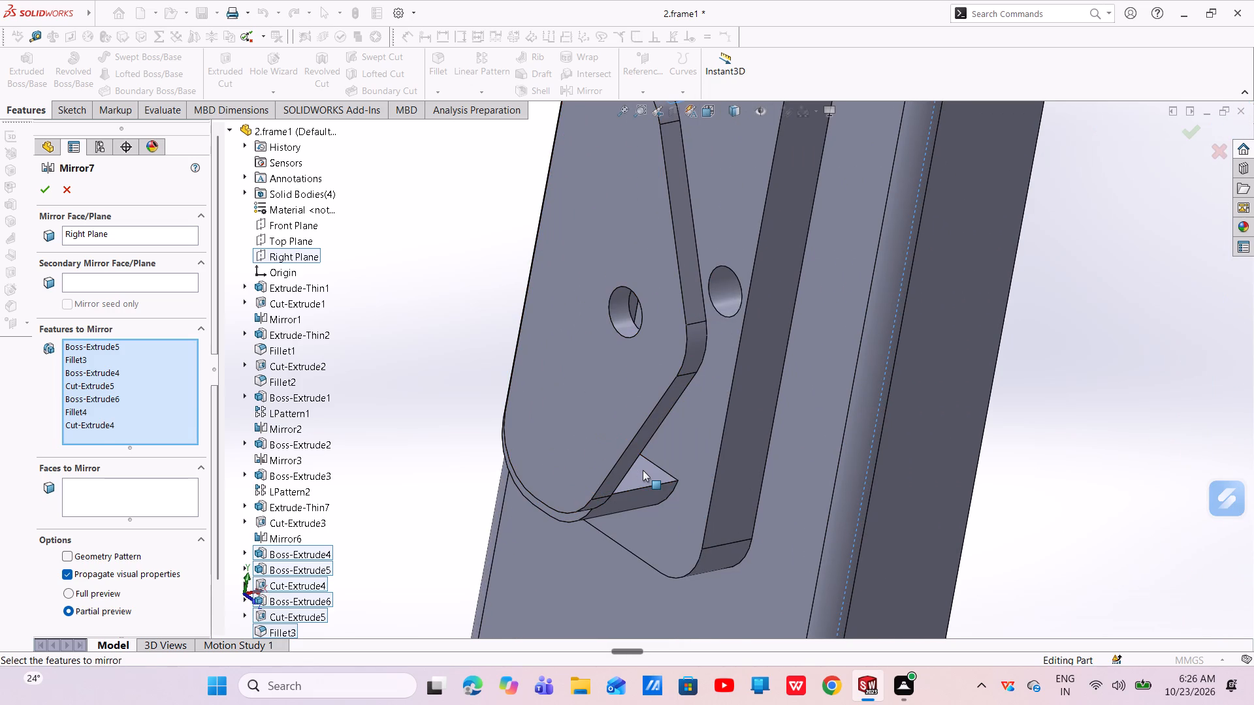
left_click(50, 187)
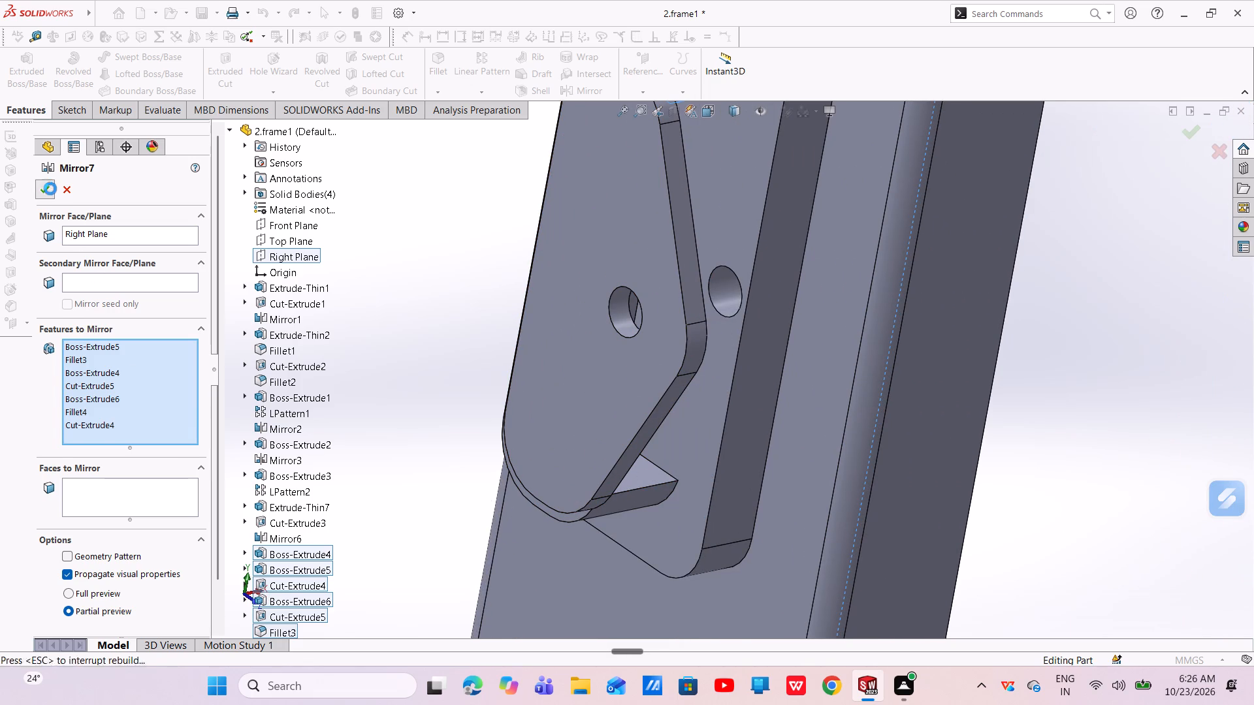
Inspect the bosses on both uprights, checking the mirrored recess, cover plate and through hole from several sides.
scroll(596, 386, "up", 4)
scroll(837, 419, "up", 7)
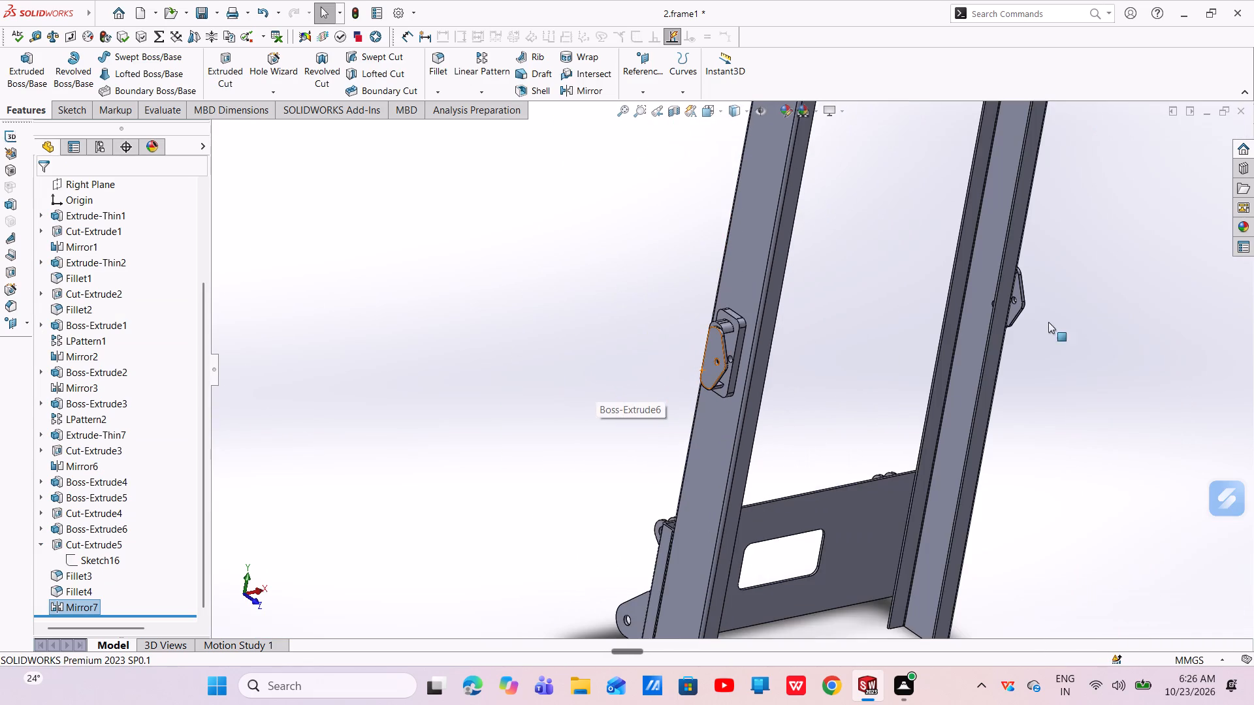
scroll(1041, 310, "down", 5)
middle_click_drag(1023, 313, 955, 334)
scroll(987, 305, "down", 2)
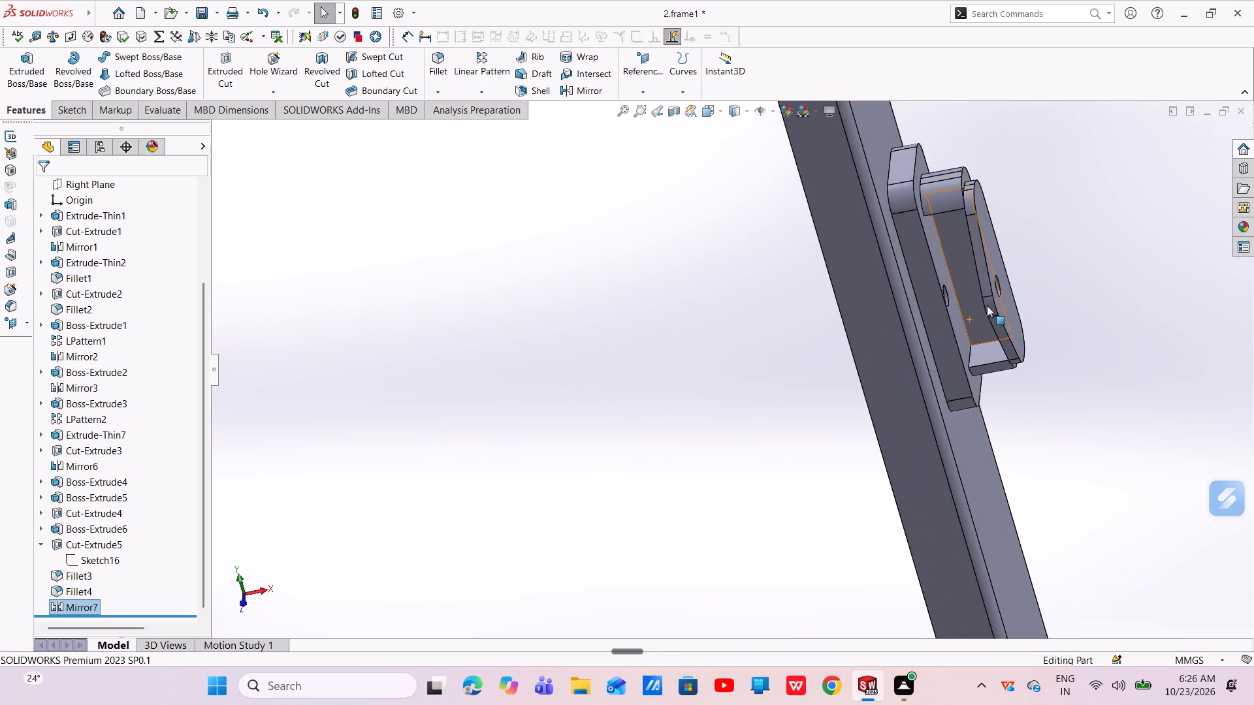
middle_click_drag(952, 345, 892, 358)
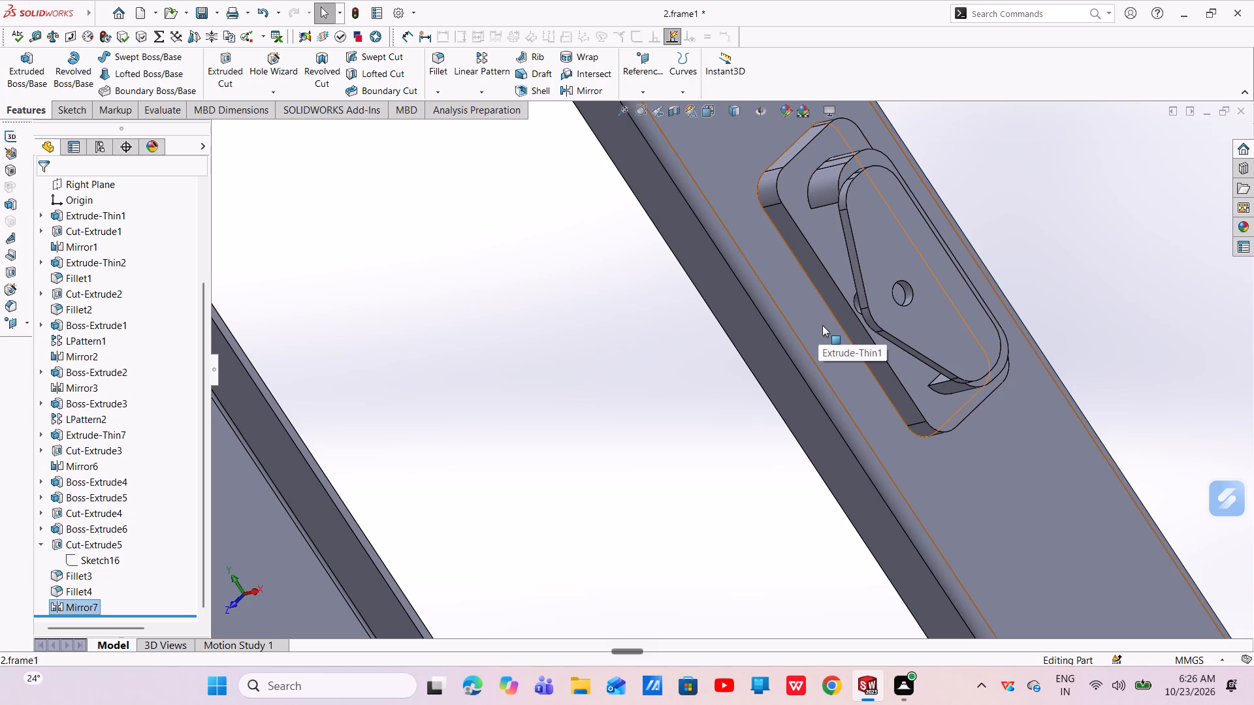
scroll(812, 363, "up", 5)
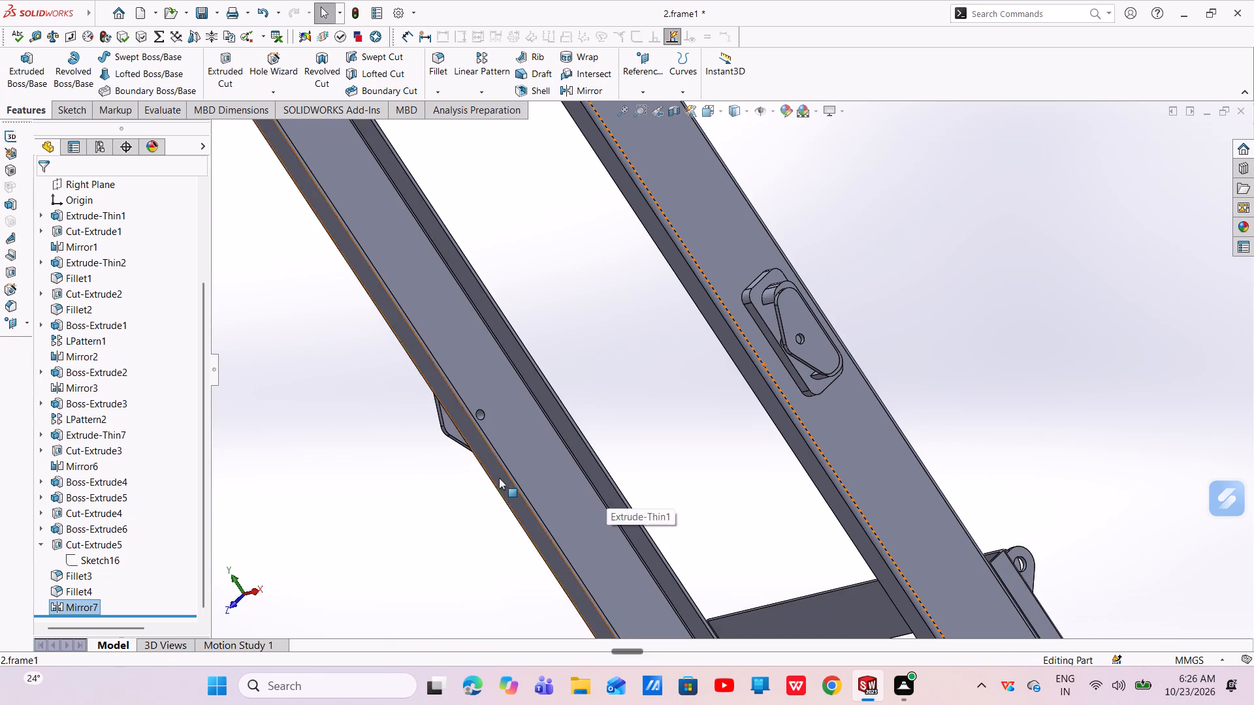
middle_click_drag(502, 477, 652, 424)
scroll(806, 434, "down", 2)
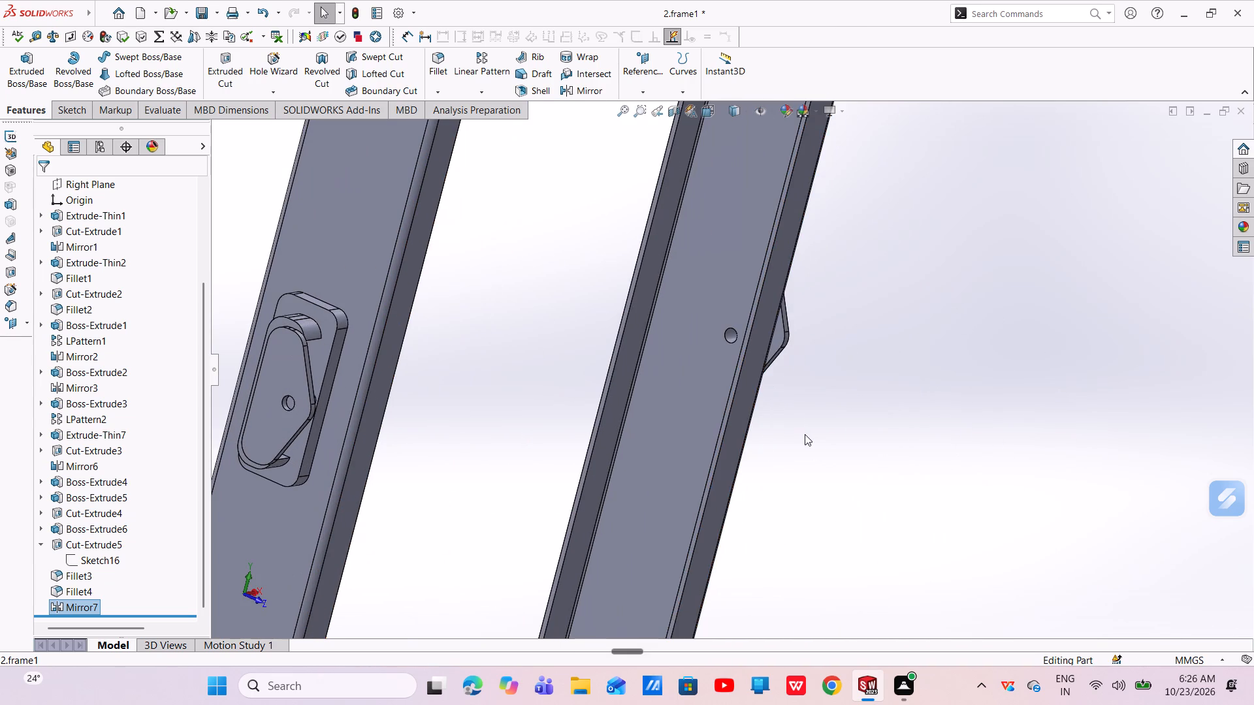
scroll(678, 593, "up", 3)
middle_click_drag(630, 507, 660, 400)
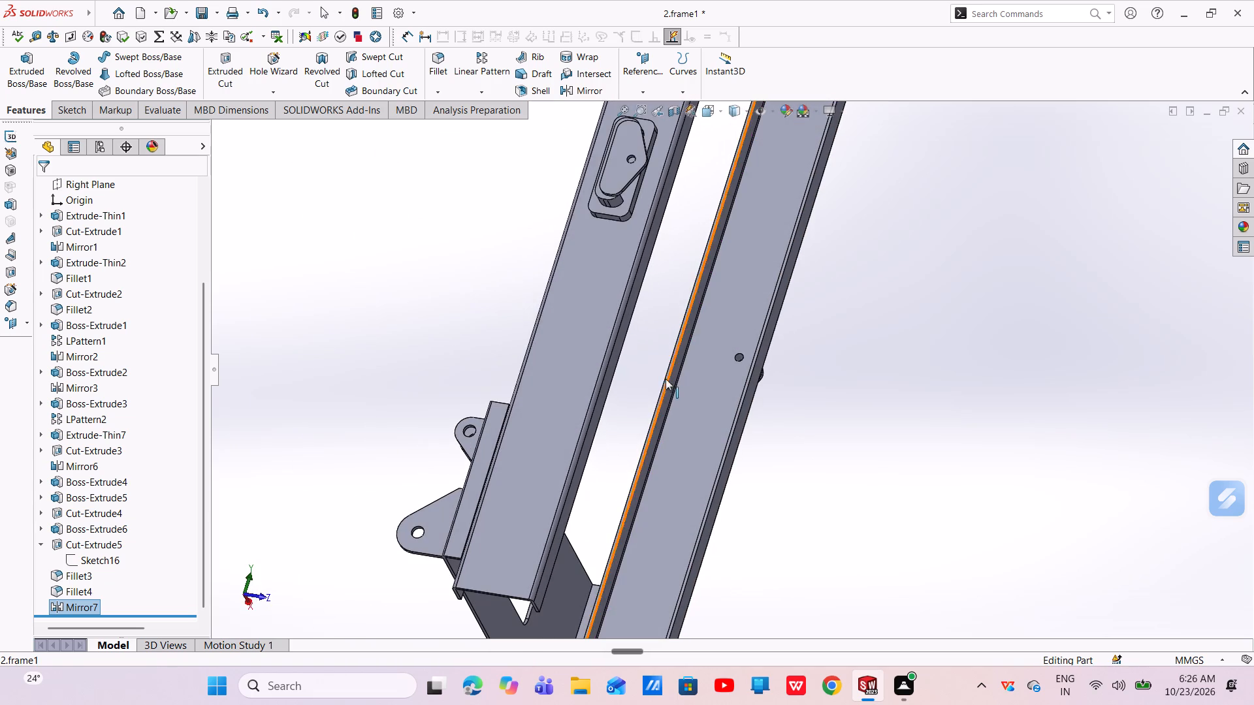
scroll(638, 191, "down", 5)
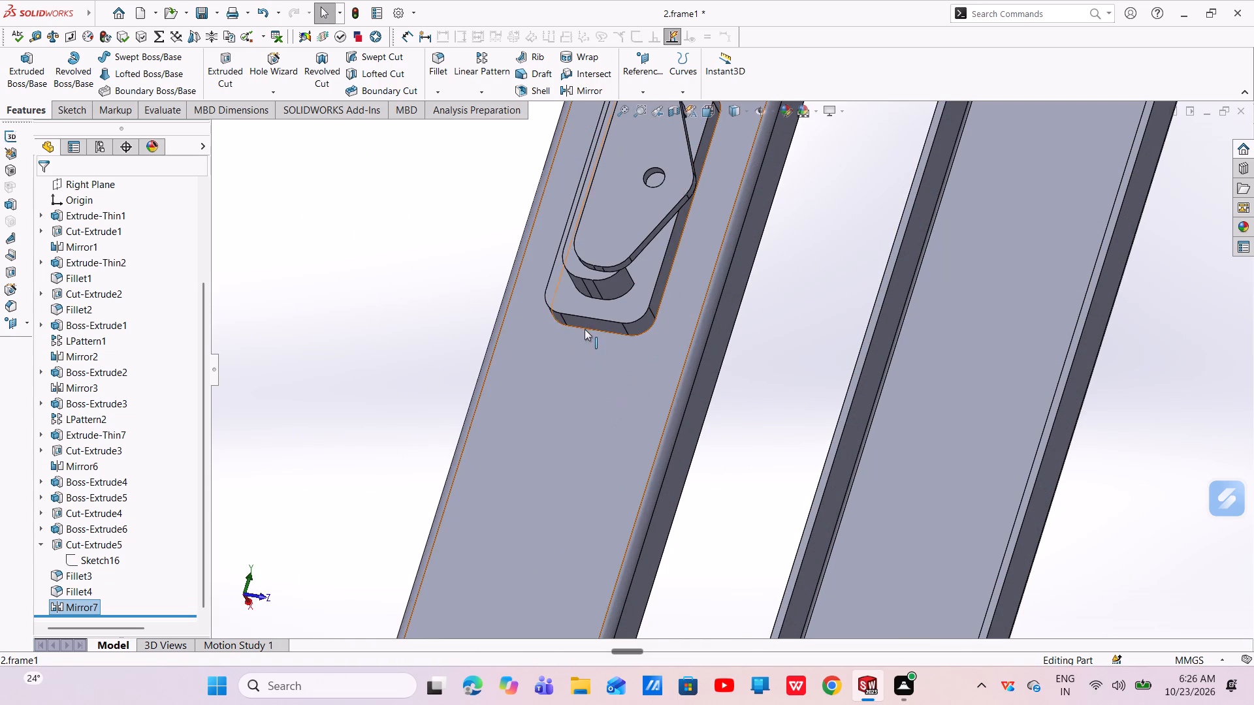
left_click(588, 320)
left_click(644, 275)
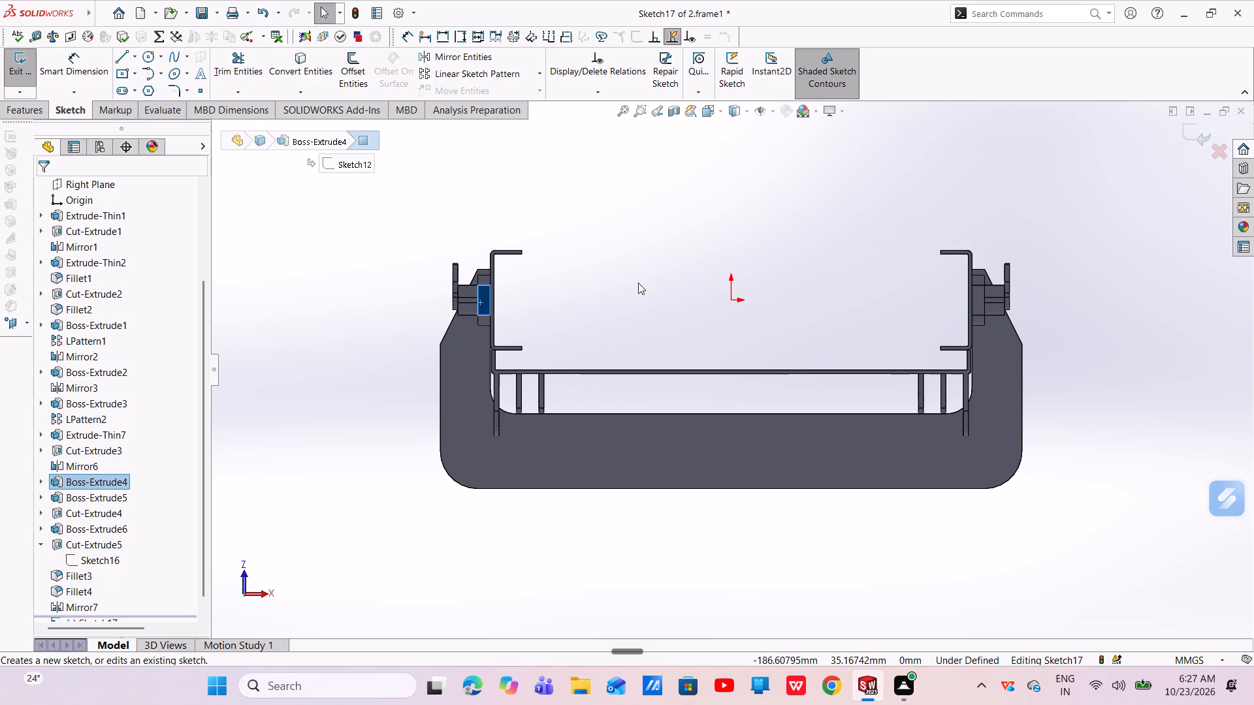
Save the part and discard the empty sketch.
key("ctrl+s")
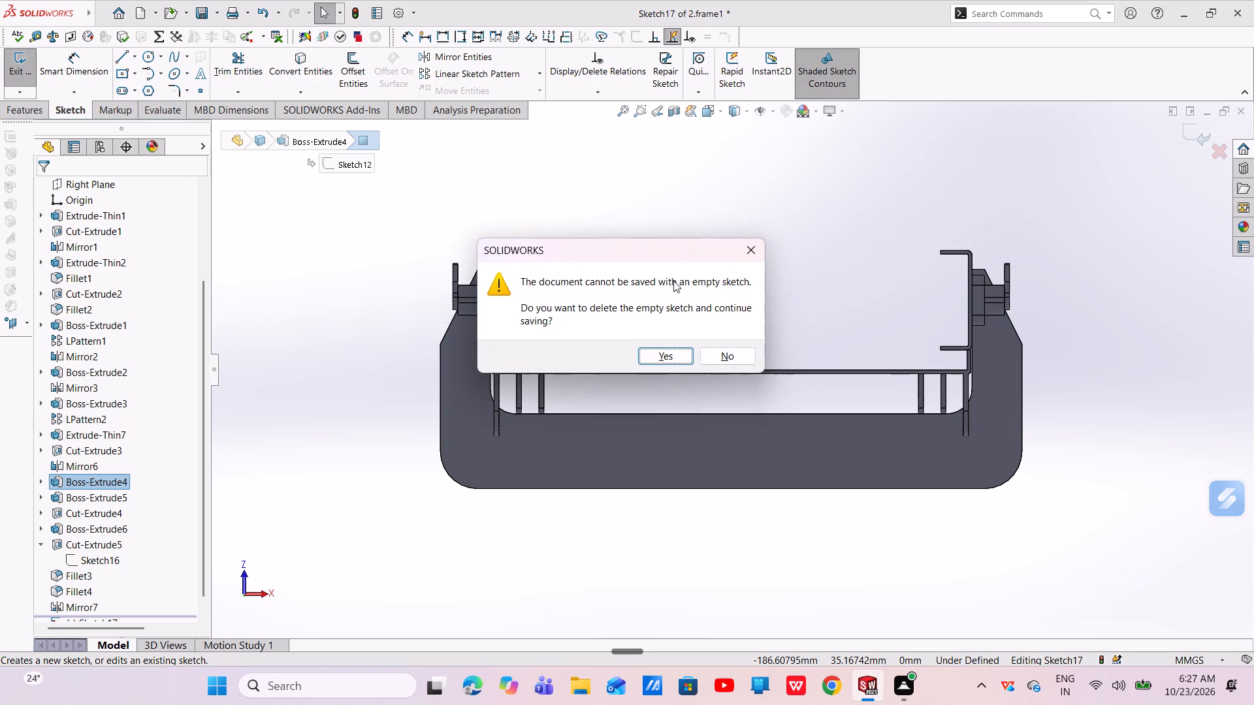
left_click(752, 247)
left_click(683, 277)
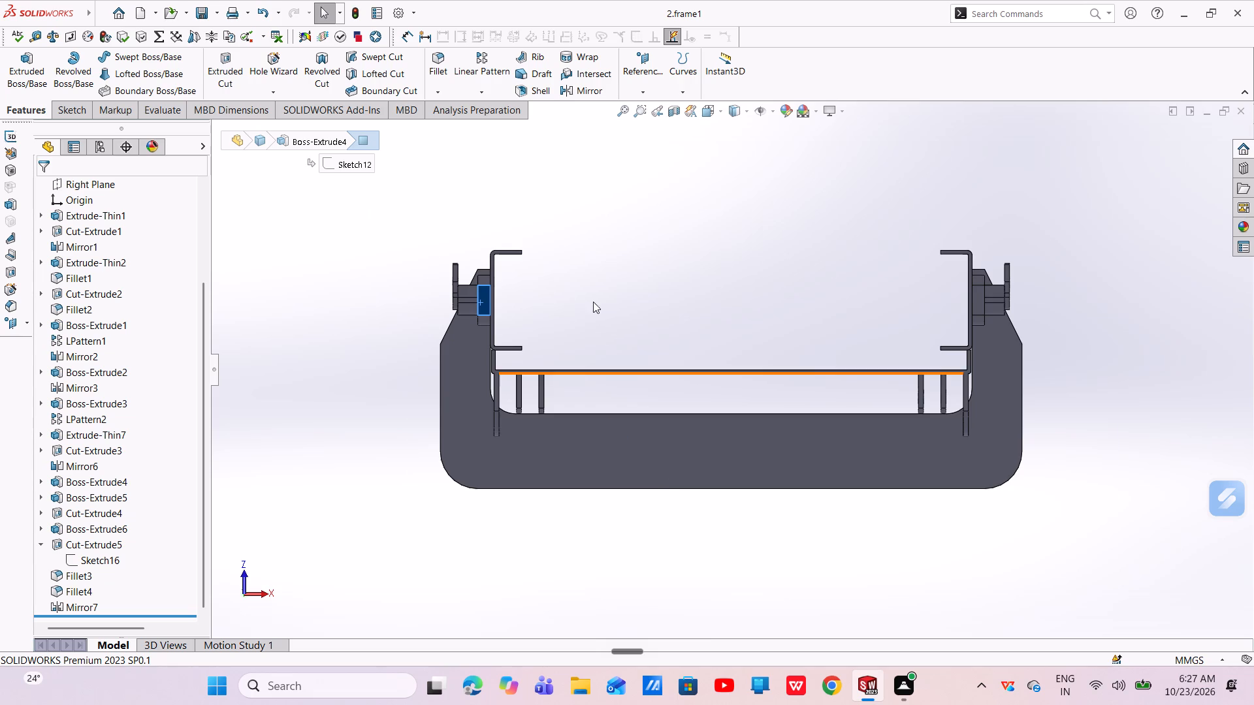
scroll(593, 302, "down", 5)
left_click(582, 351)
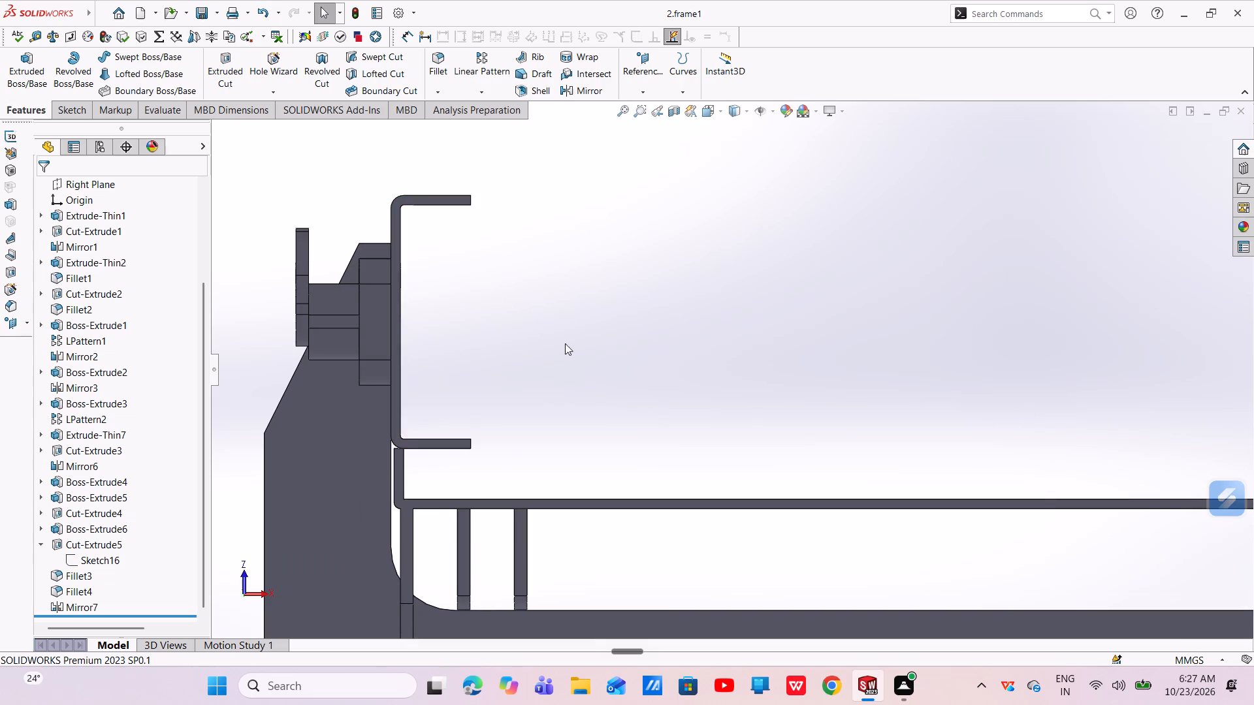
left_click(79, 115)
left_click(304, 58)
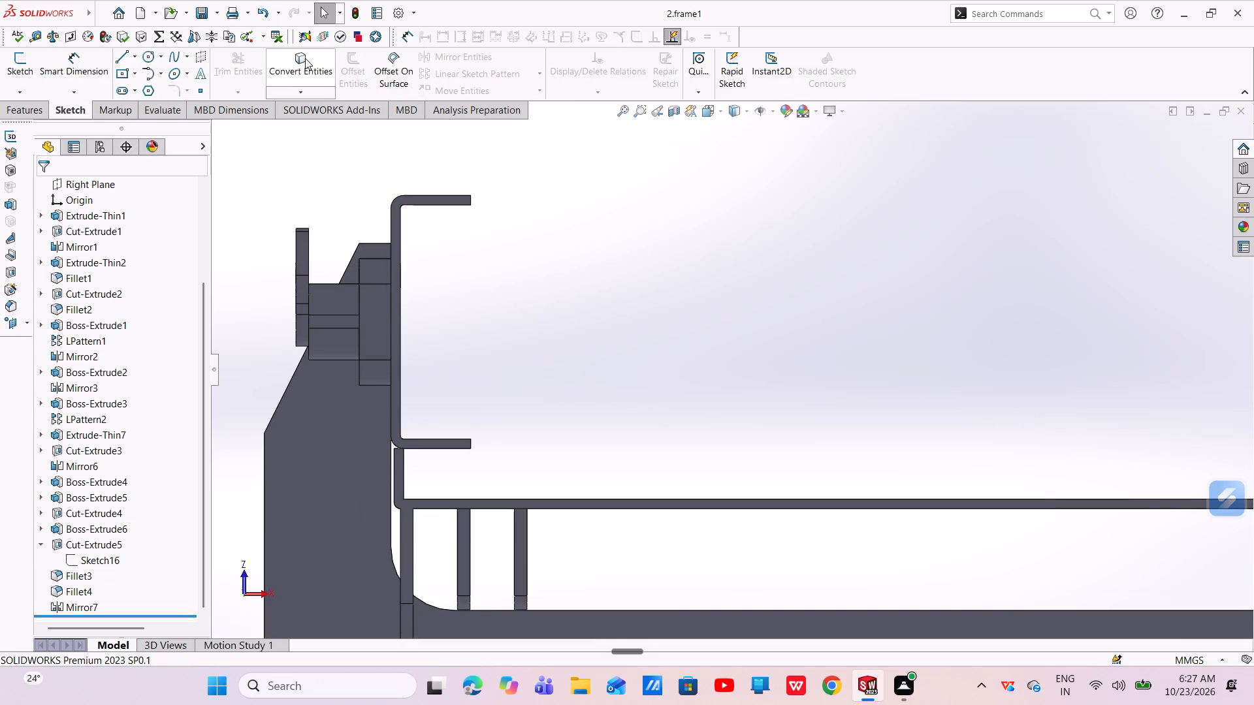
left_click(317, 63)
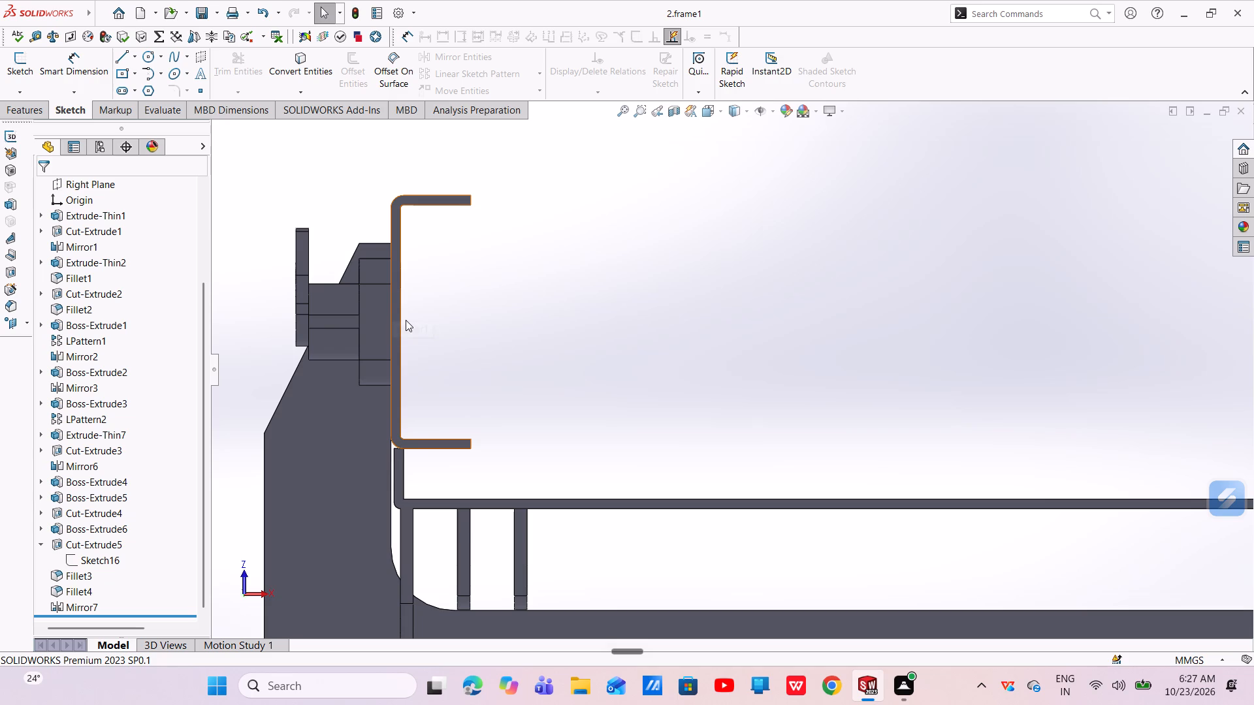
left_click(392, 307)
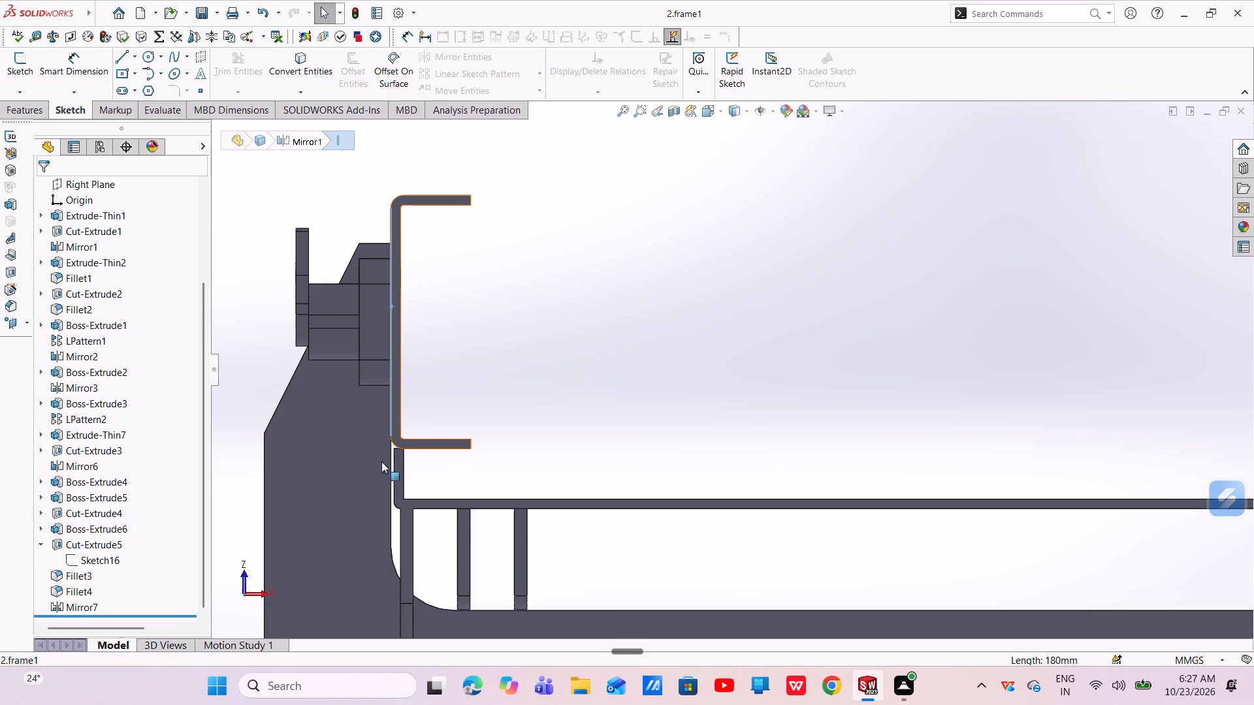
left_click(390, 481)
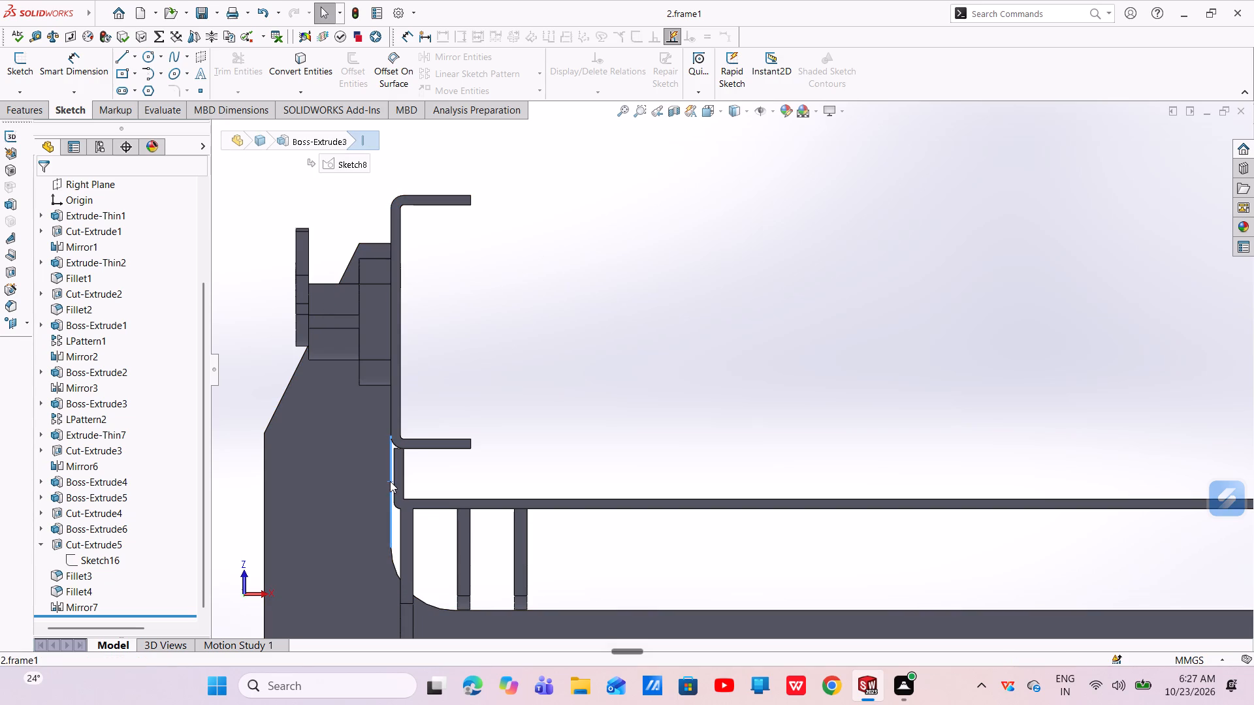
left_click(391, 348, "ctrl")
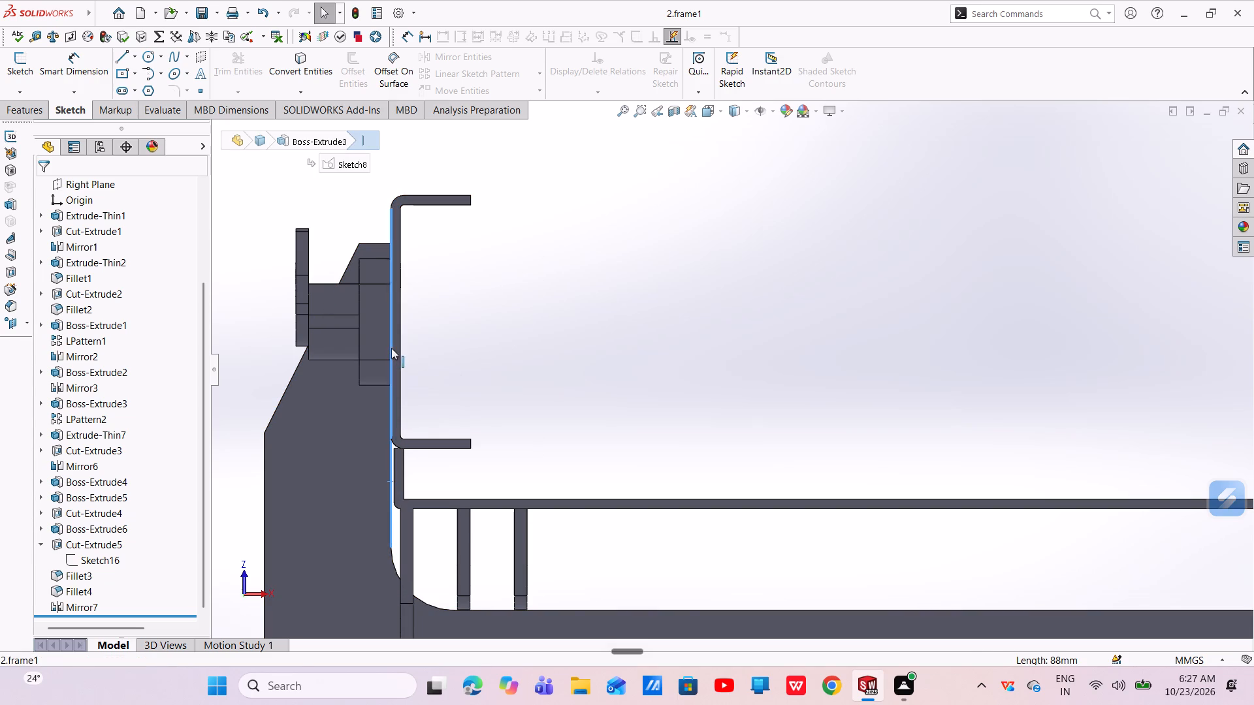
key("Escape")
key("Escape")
Start a sketch on the flat side face of the mounting boss base, Boss-Extrude4, facing along the frame rails.
left_click(371, 328)
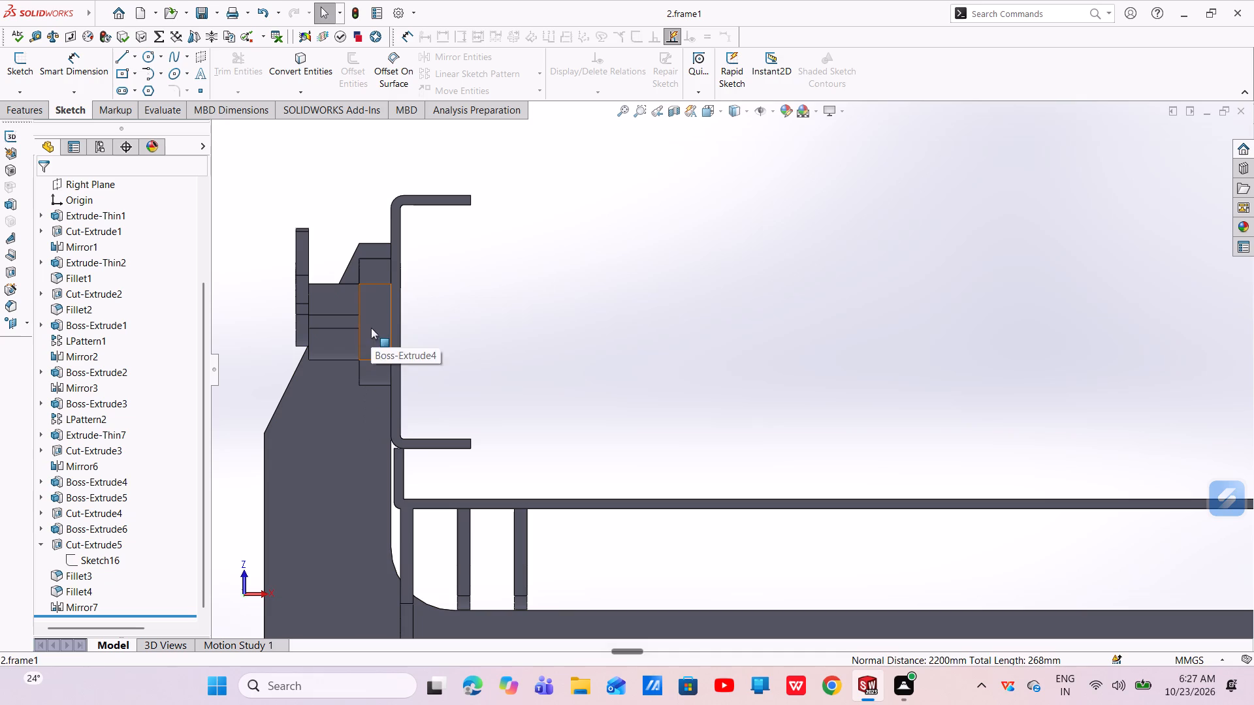
left_click(427, 287)
key("Escape")
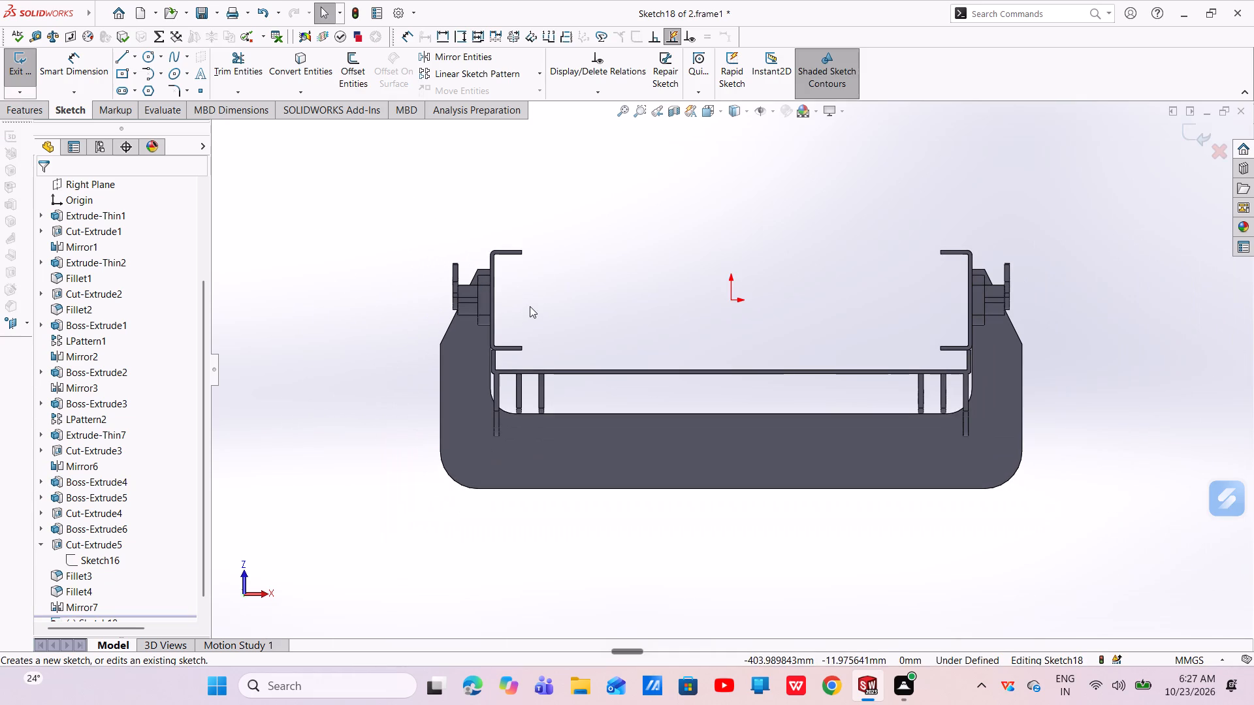
Convert the outer web edges of both channel rails and the crossmember's inner side, corner and bottom edges into a U-shaped sketch chain.
scroll(517, 305, "down", 4)
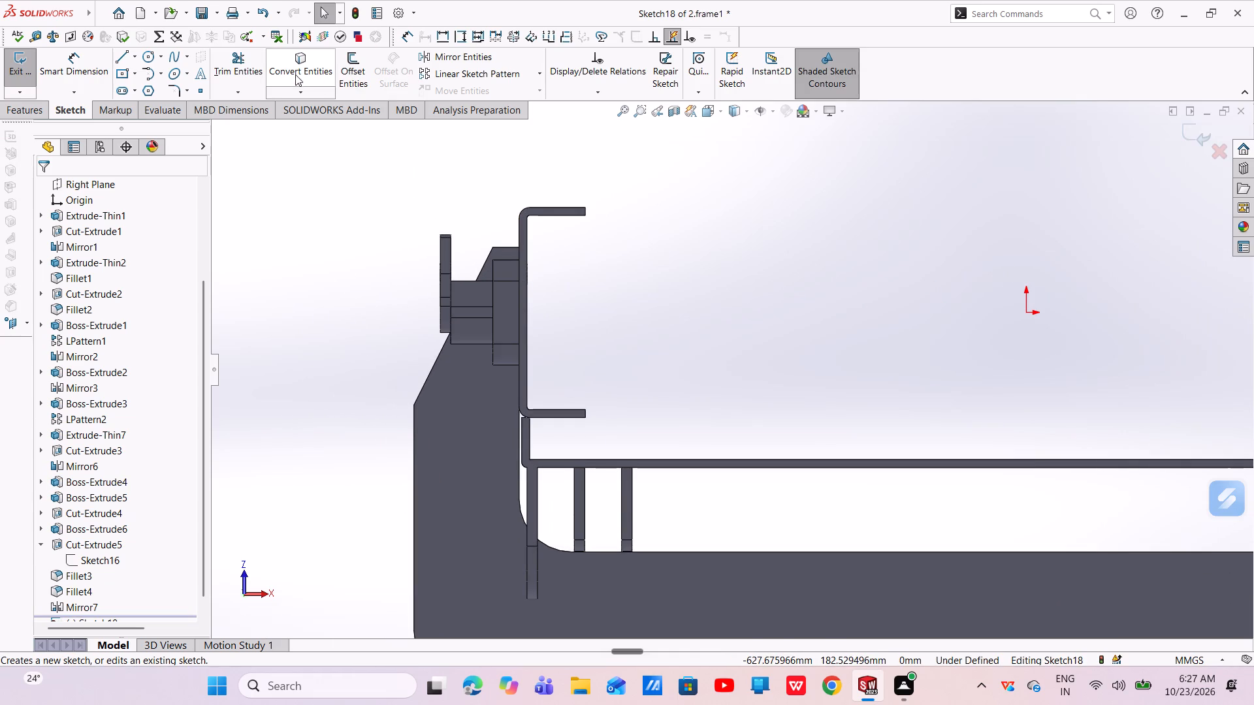
left_click(292, 73)
left_click(519, 310)
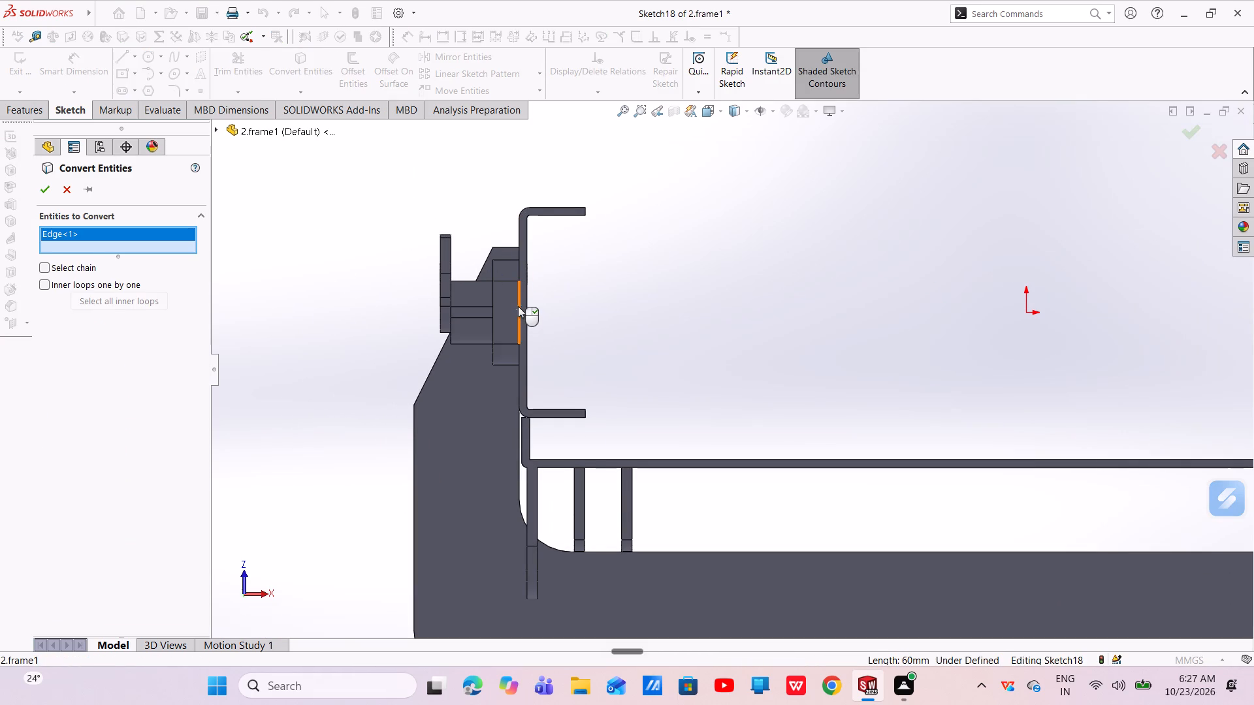
right_click(133, 236)
left_click(166, 258)
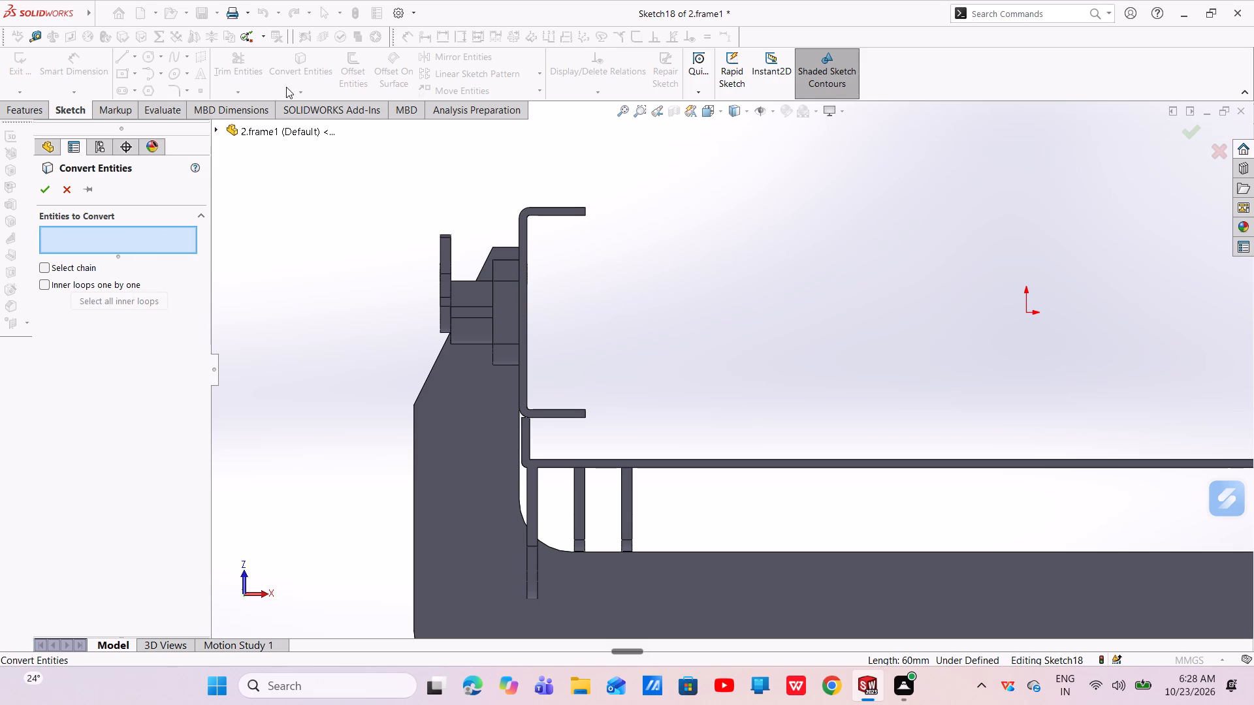
left_click(520, 281)
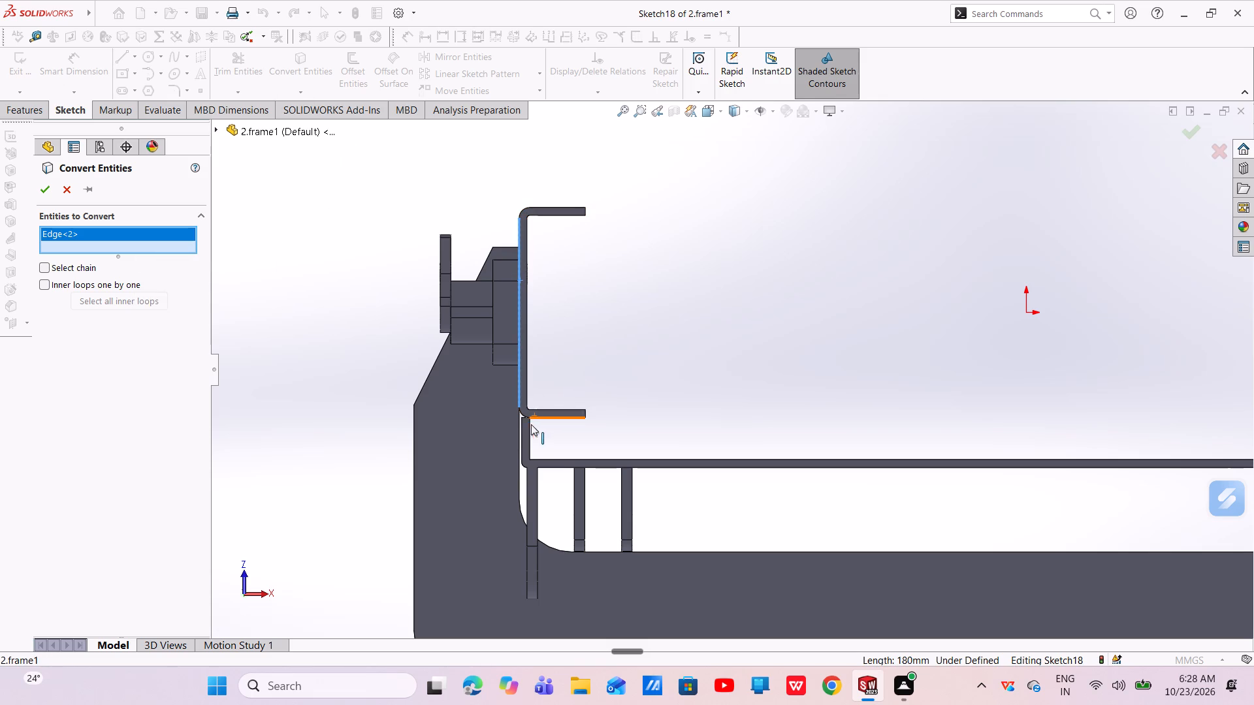
left_click(517, 430)
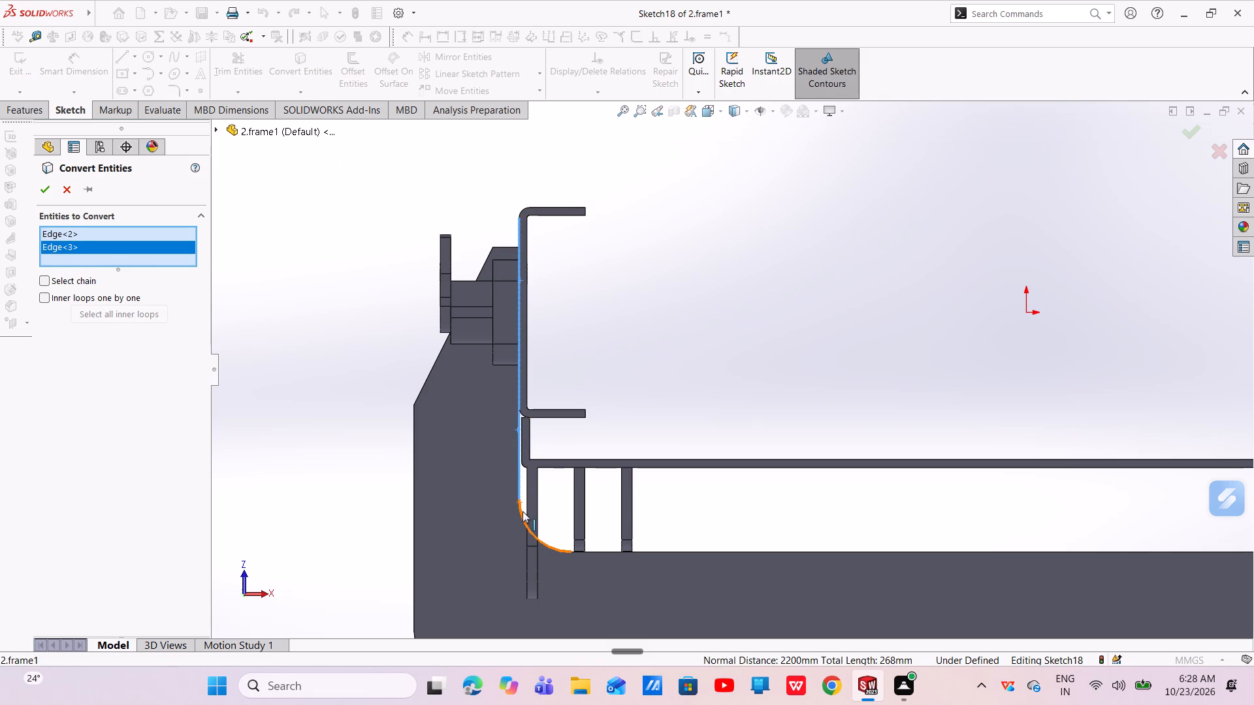
left_click(522, 511)
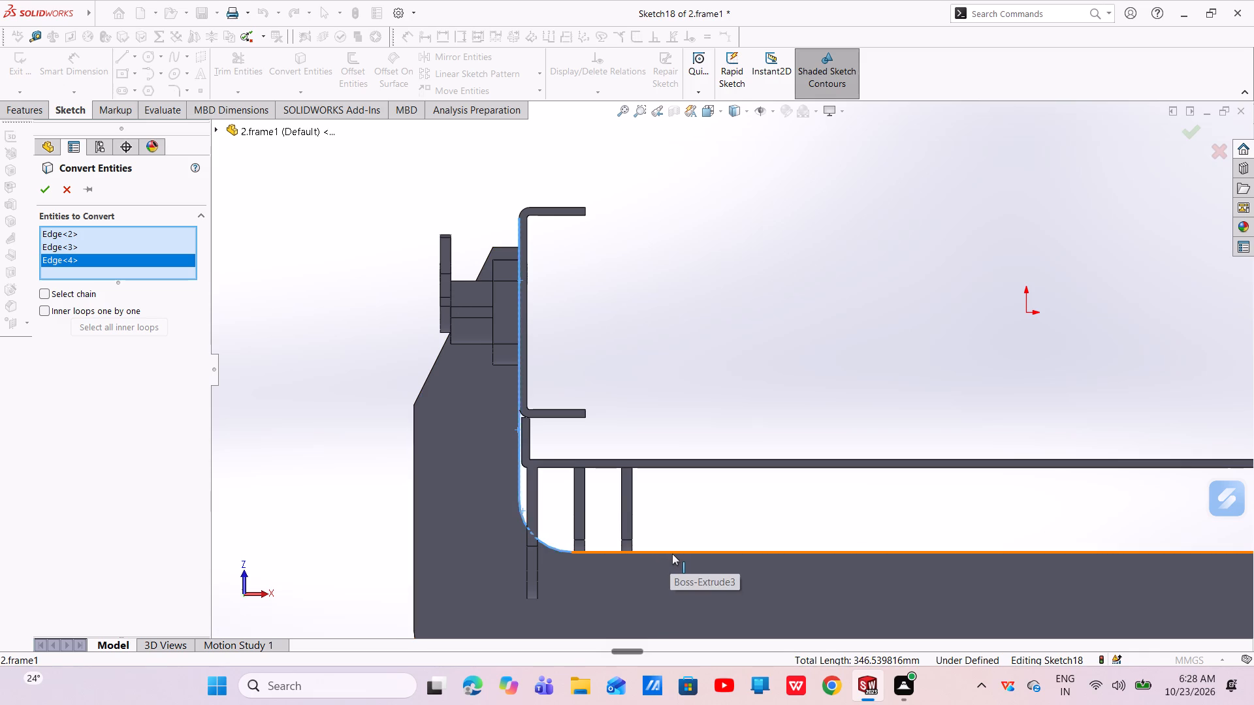
left_click(676, 552)
scroll(669, 525, "up", 5)
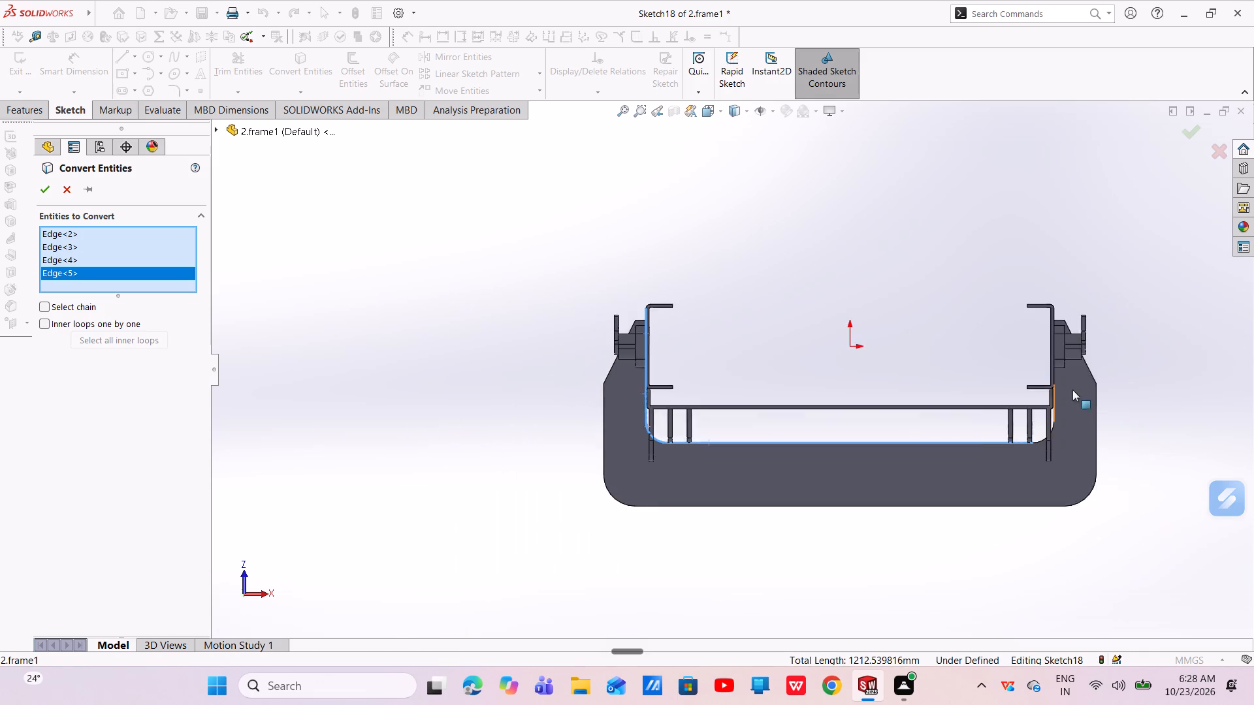
scroll(1079, 406, "down", 5)
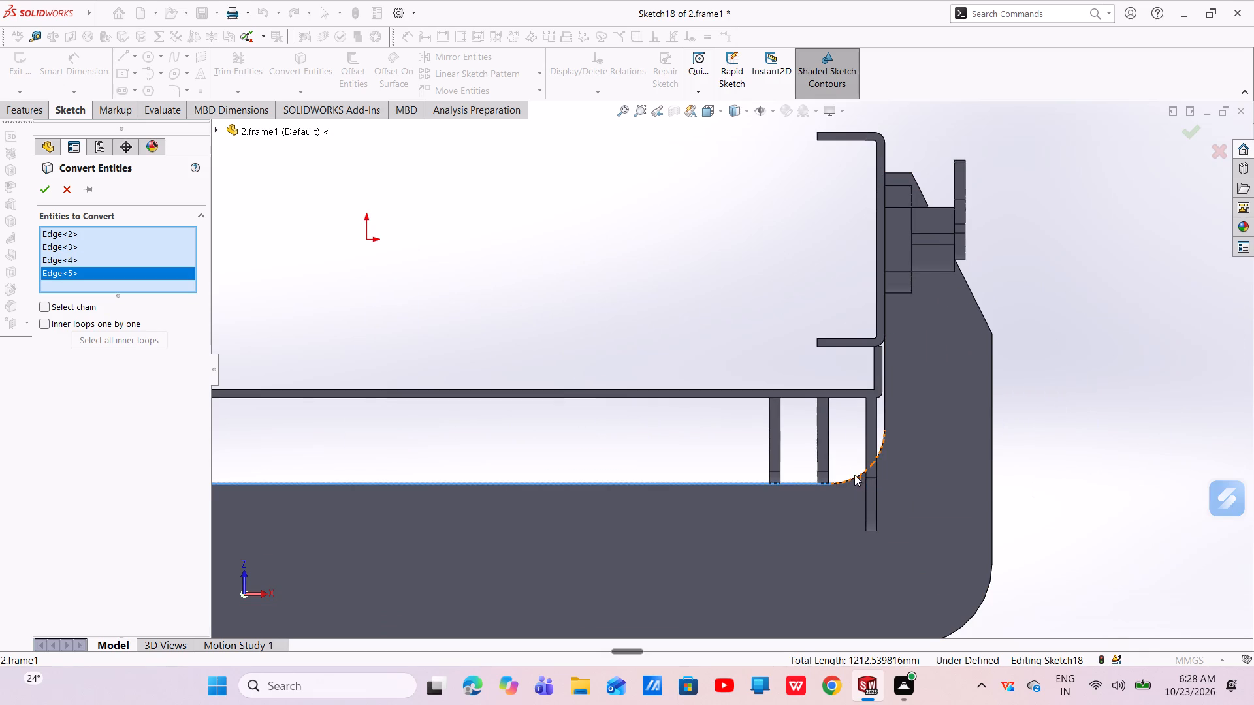
left_click(854, 475)
left_click(854, 480)
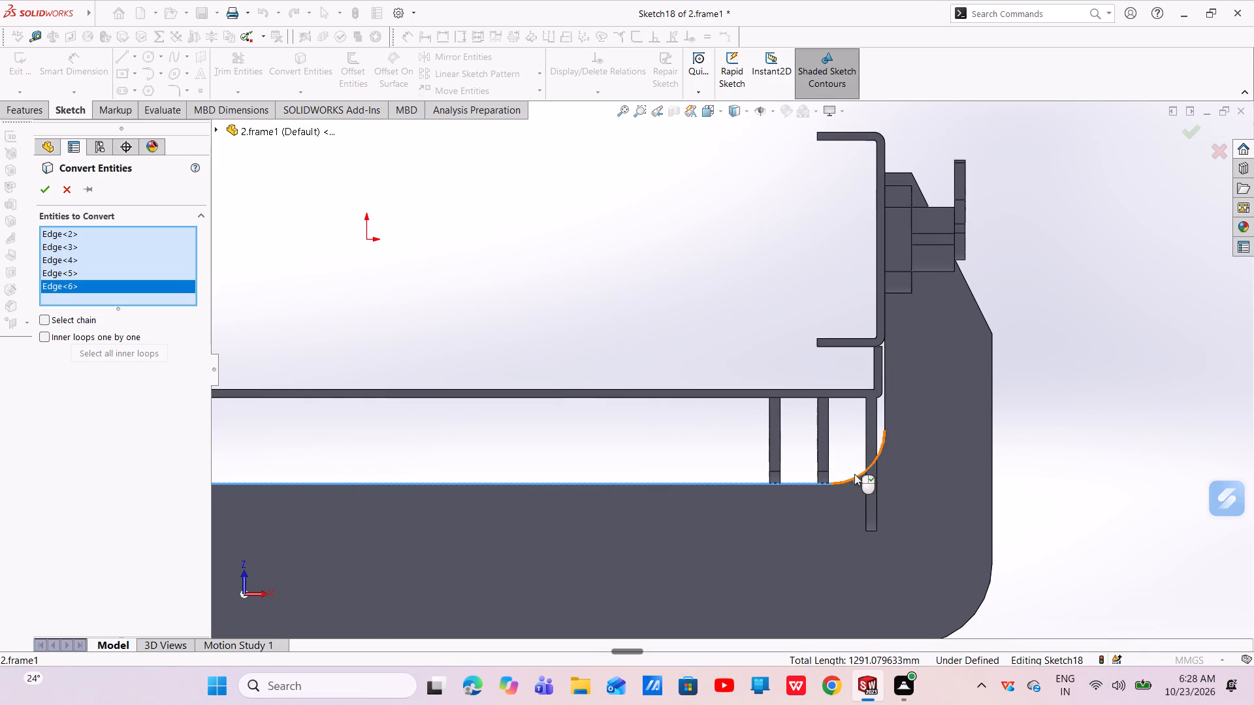
left_click(884, 388)
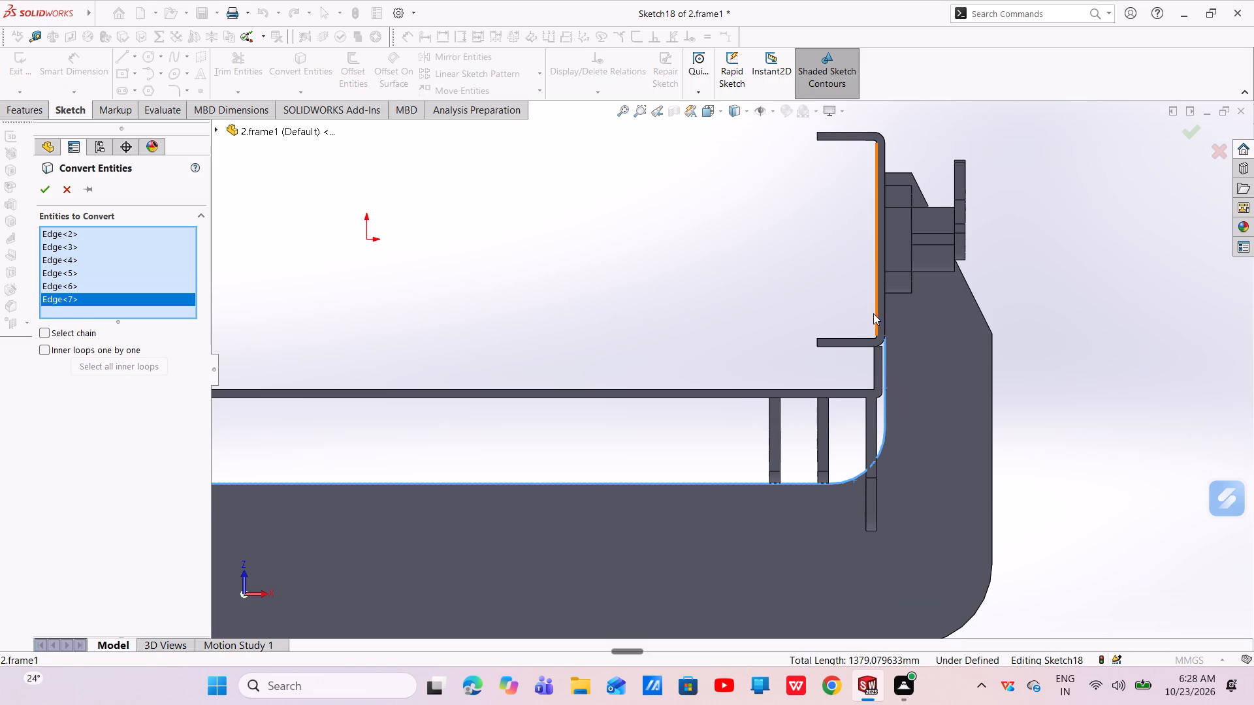
left_click(884, 292)
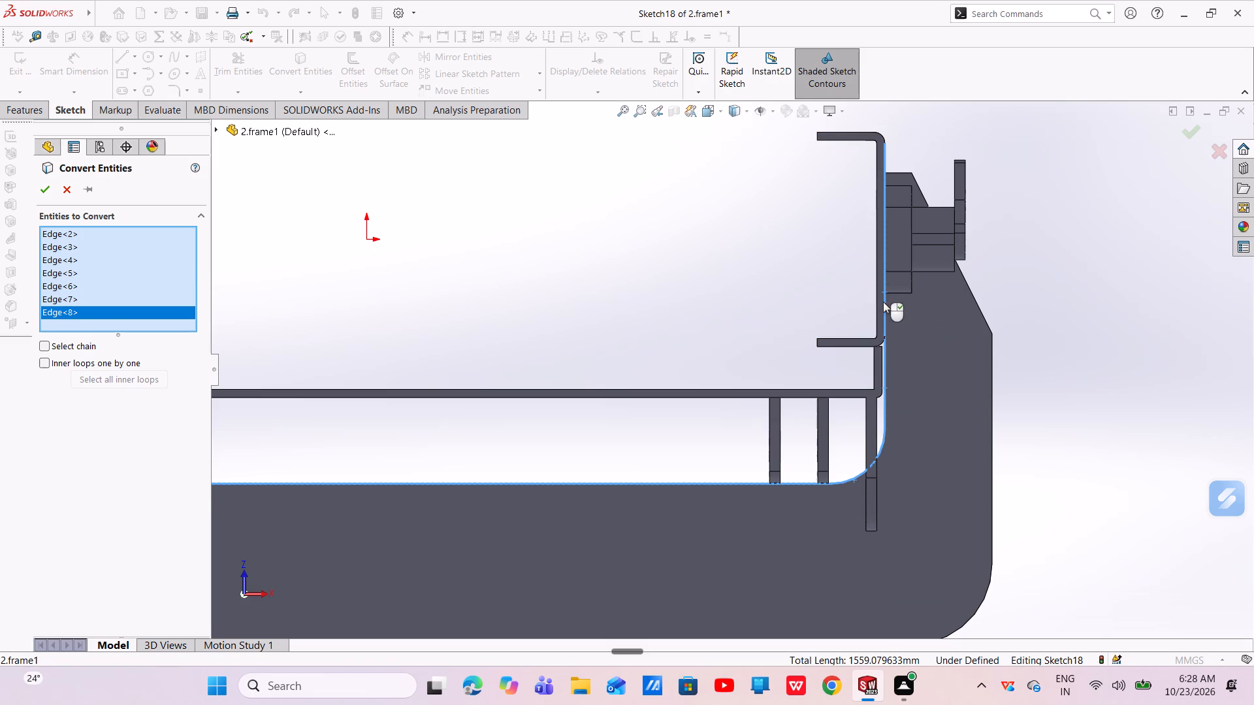
right_click(1047, 303)
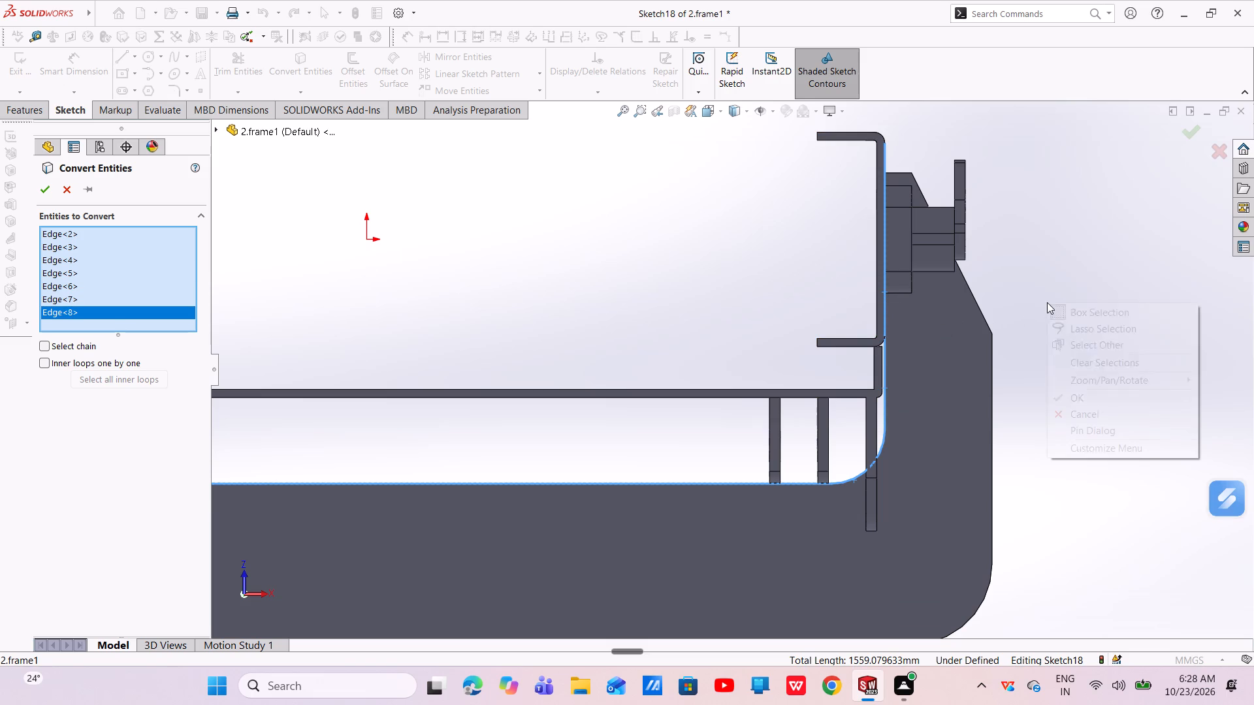
left_click(1074, 395)
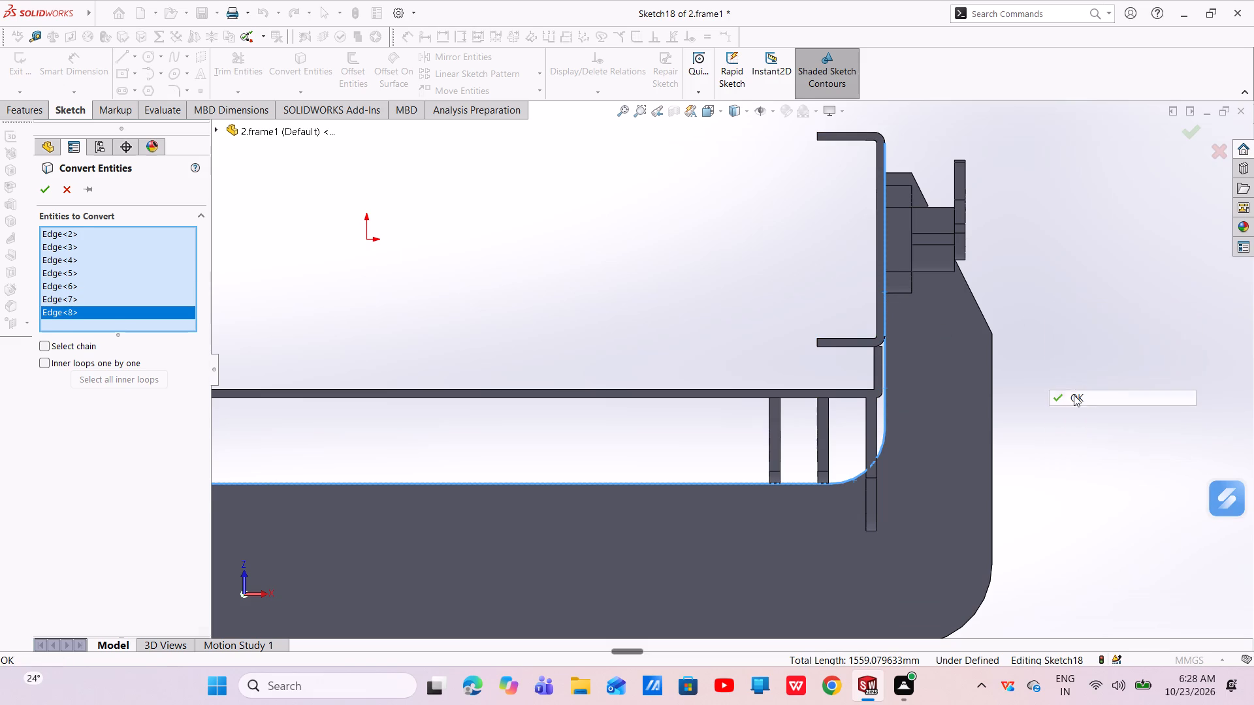
Offset the converted U-shaped chain outward by 50 mm, with the dimension added and the whole chain selected.
scroll(894, 380, "up", 2)
middle_click_drag(895, 380, 941, 422)
scroll(929, 422, "up", 1)
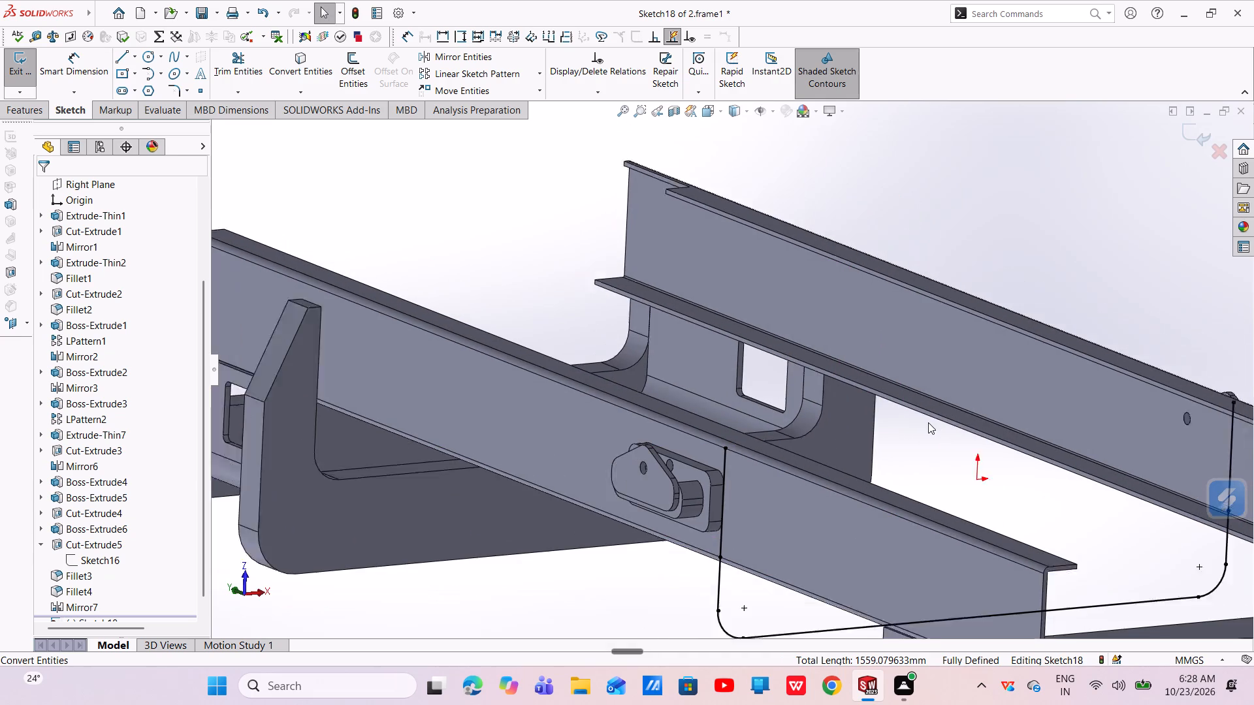
scroll(928, 422, "up", 1)
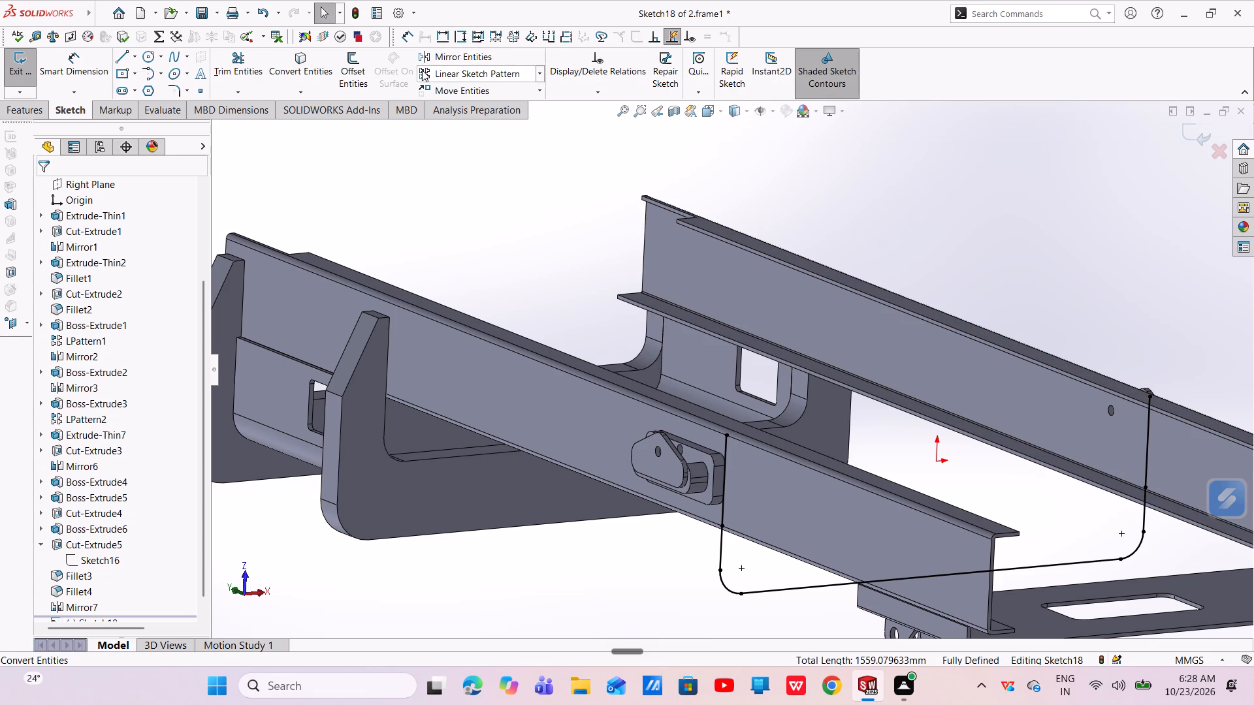
left_click(344, 50)
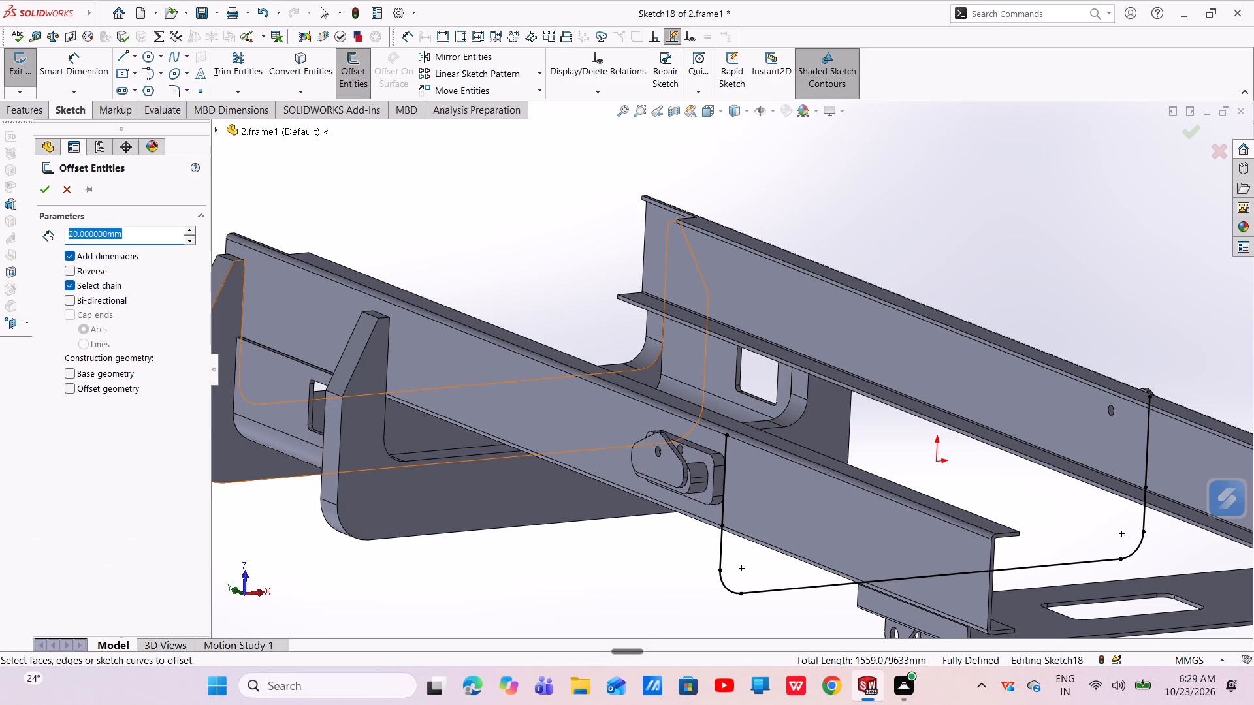
key("BackSpace")
key("5")
key("0")
key("Return")
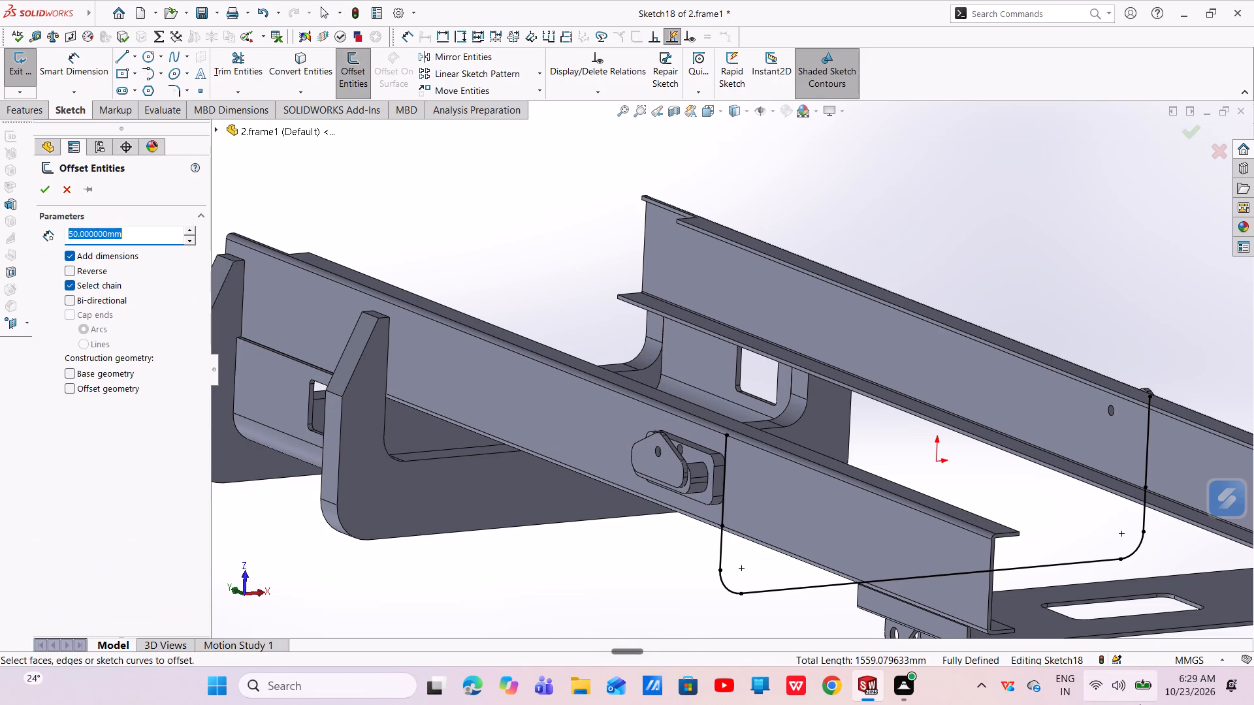
left_click(1147, 441)
left_click(1145, 509)
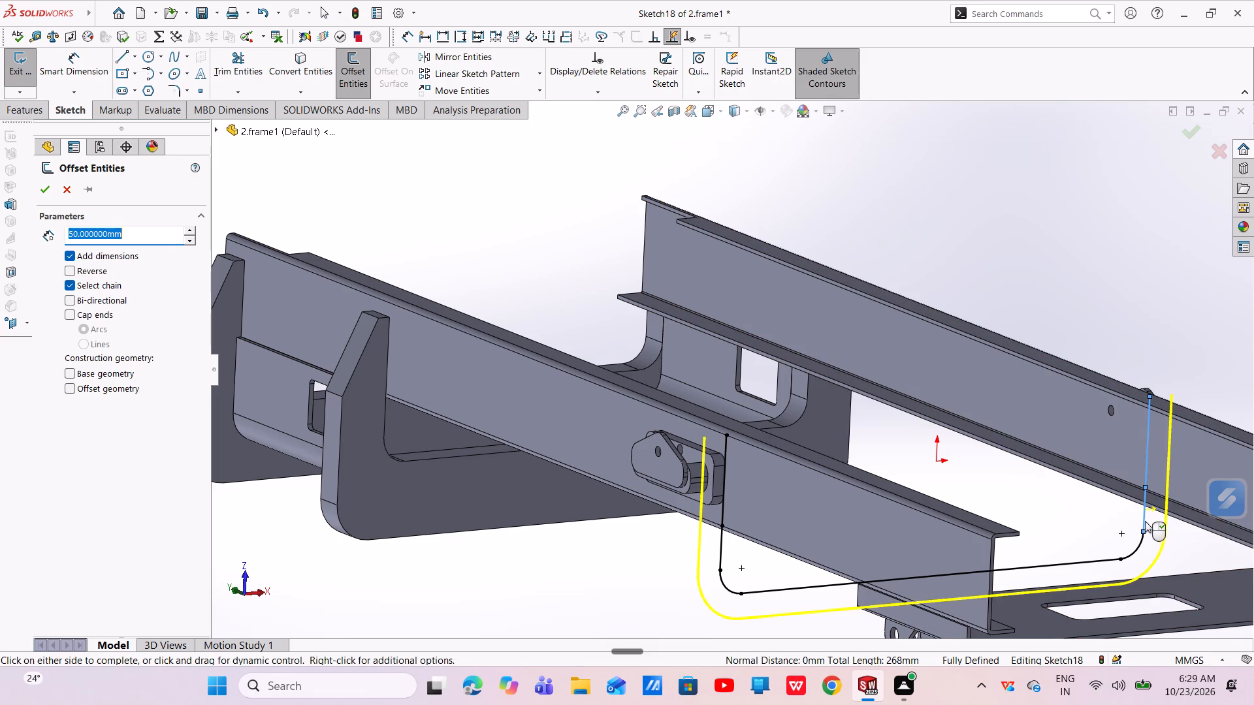
left_click(1139, 545)
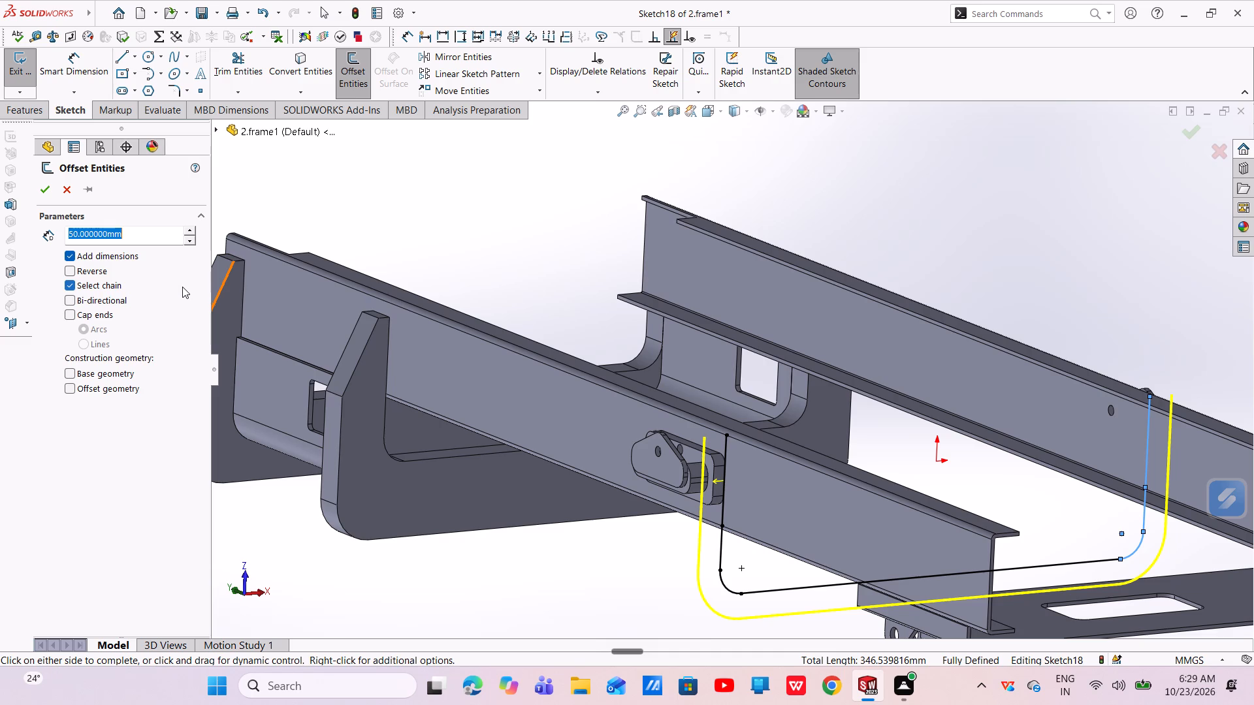
left_click(46, 193)
Close both upper ends of the U-profile with horizontal lines joining the inner and outer chains.
middle_click_drag(670, 576, 620, 577)
scroll(736, 544, "down", 1)
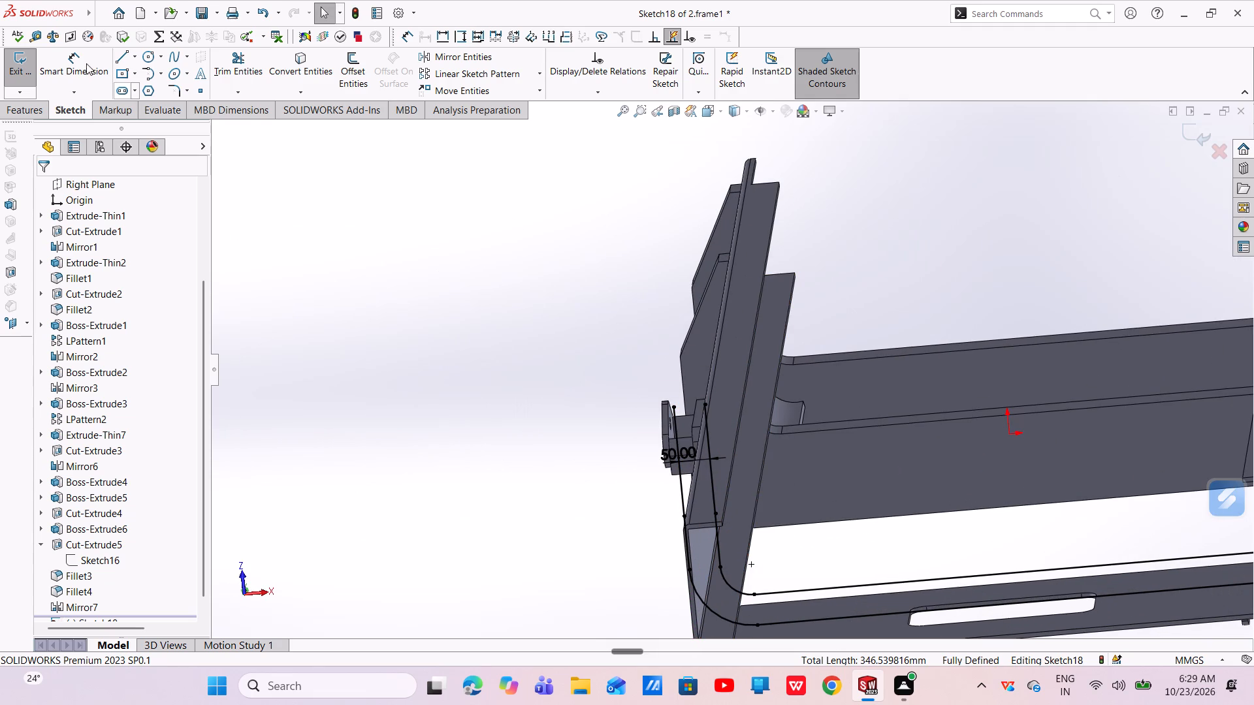
left_click(121, 57)
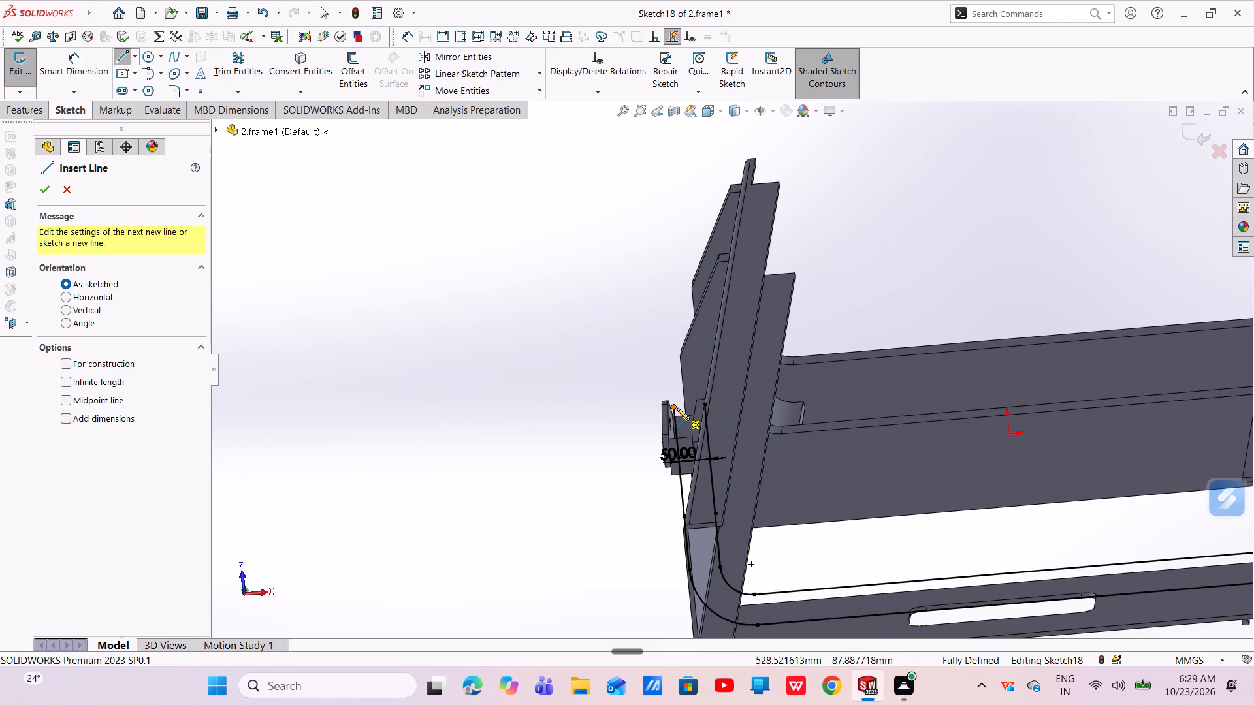
left_click(676, 407)
left_click(704, 407)
right_click(703, 407)
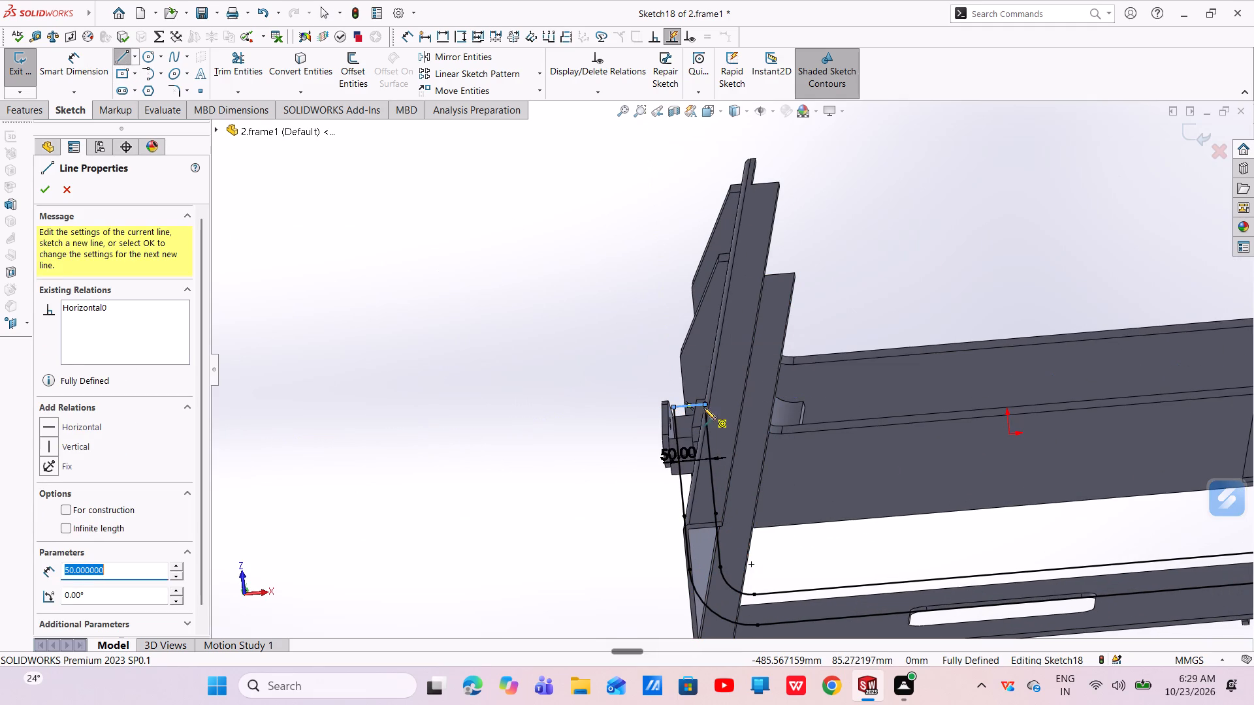
left_click(732, 417)
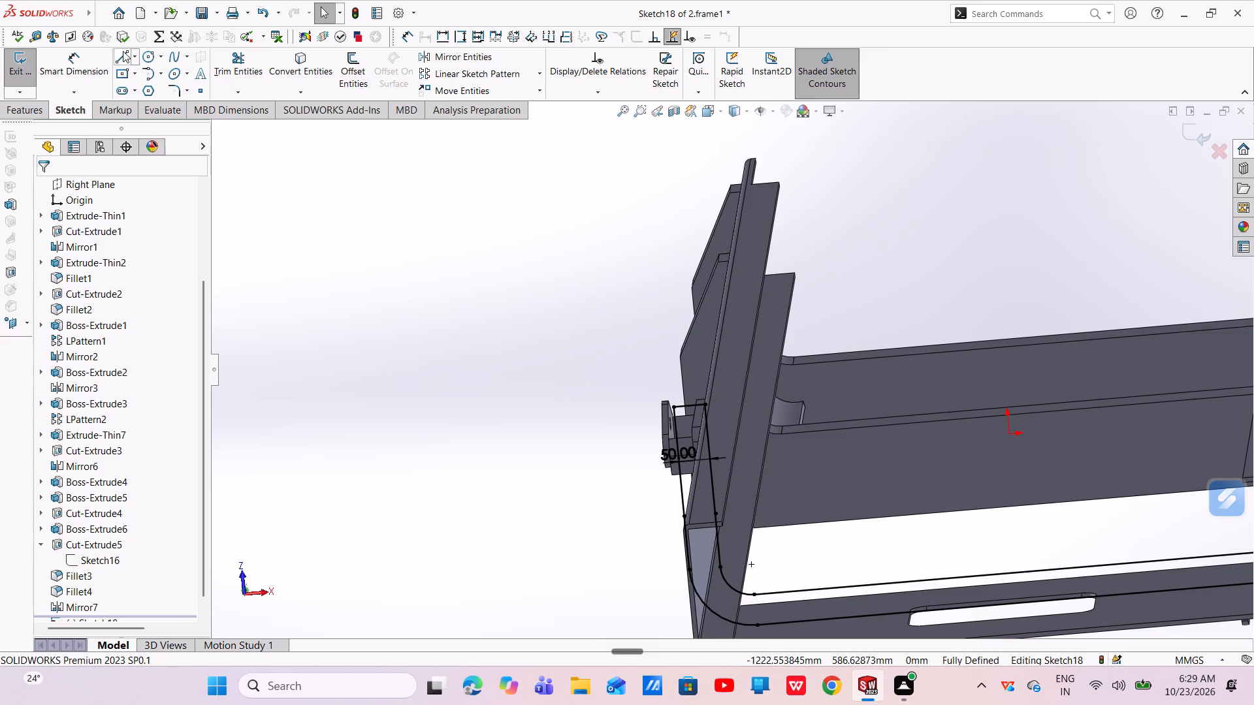
left_click(123, 51)
scroll(633, 383, "up", 5)
scroll(1038, 352, "down", 5)
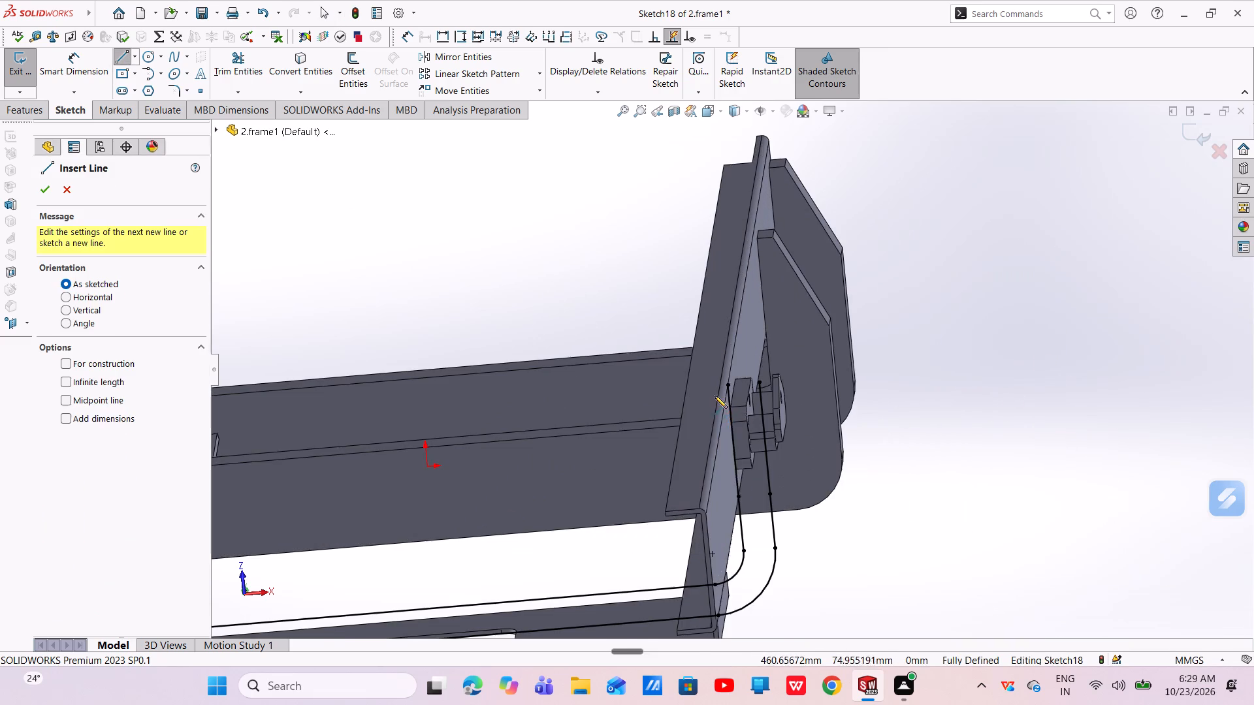
scroll(769, 390, "down", 3)
left_click(688, 379)
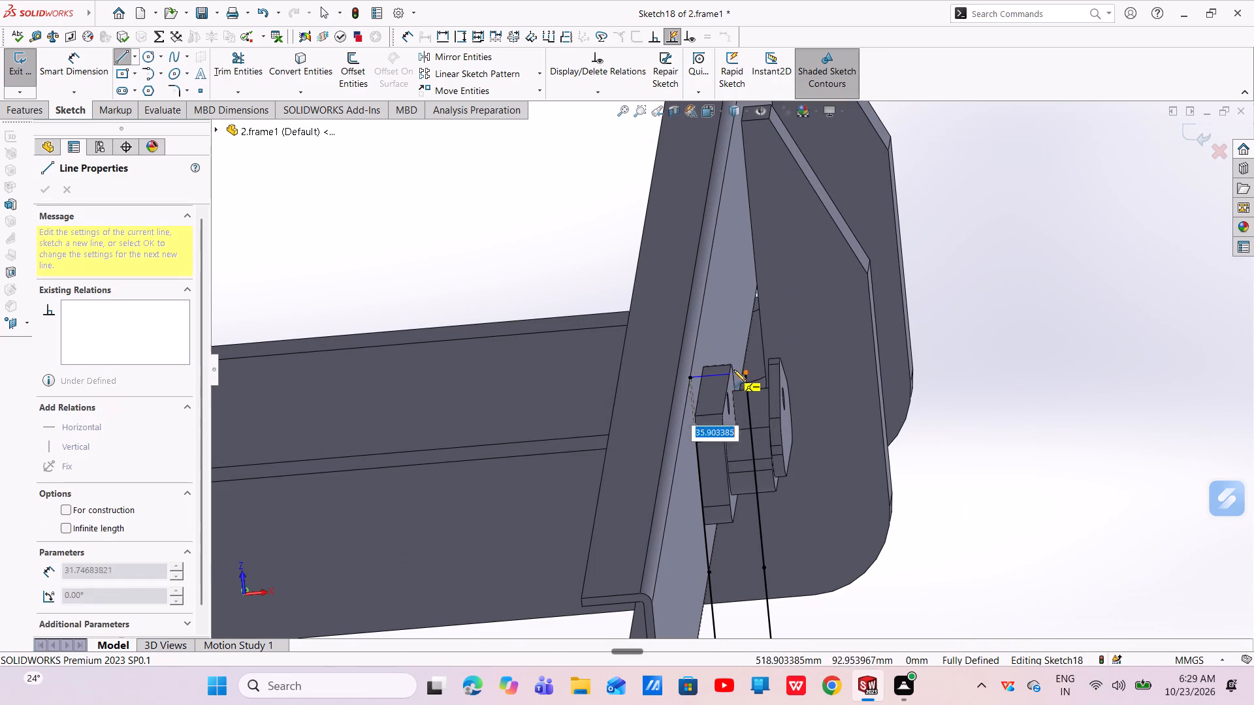
left_click(747, 371)
right_click(747, 370)
left_click(783, 382)
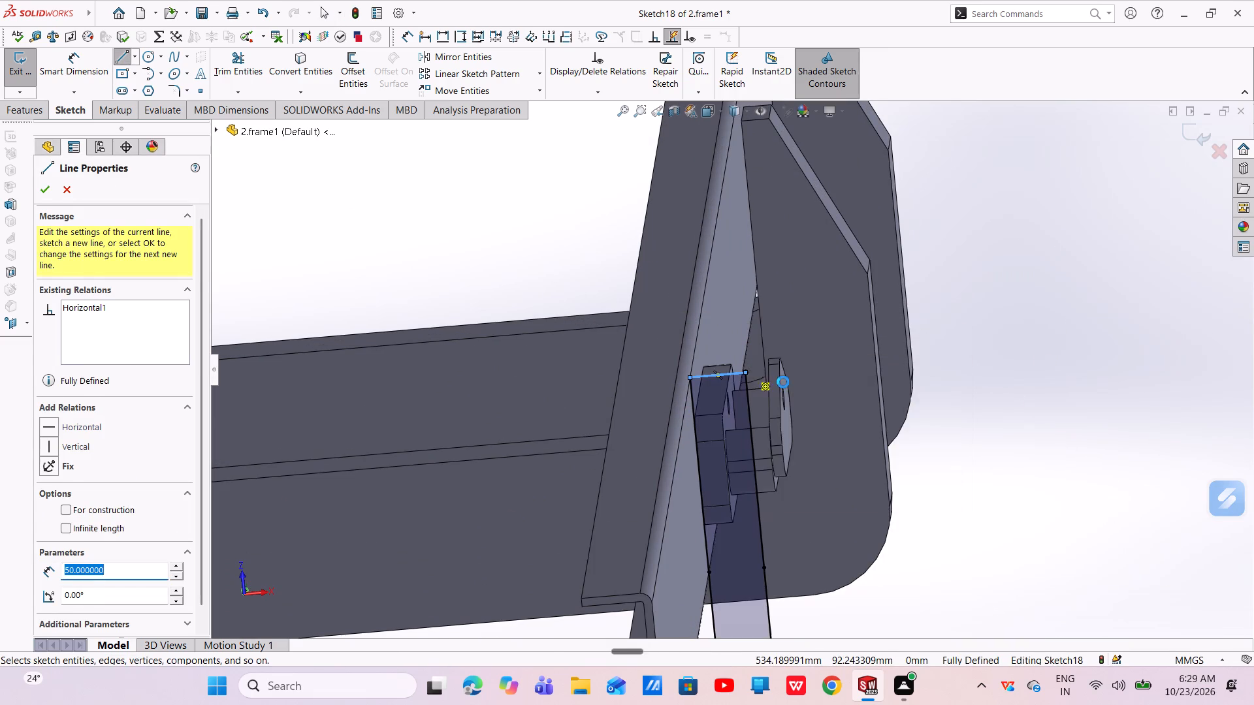
Extrude the closed U-profile 20 mm blind, starting at a 25 mm offset from the sketch plane, with the result merged.
scroll(748, 471, "up", 4)
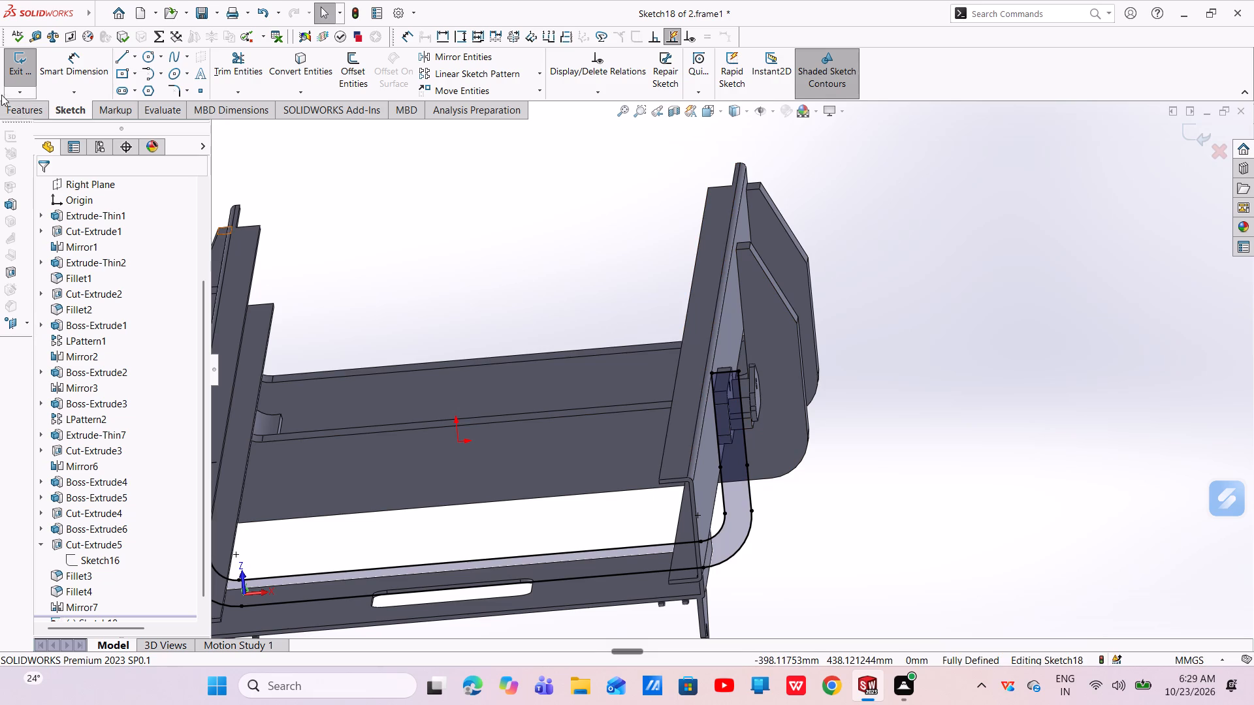
left_click(10, 112)
left_click(31, 66)
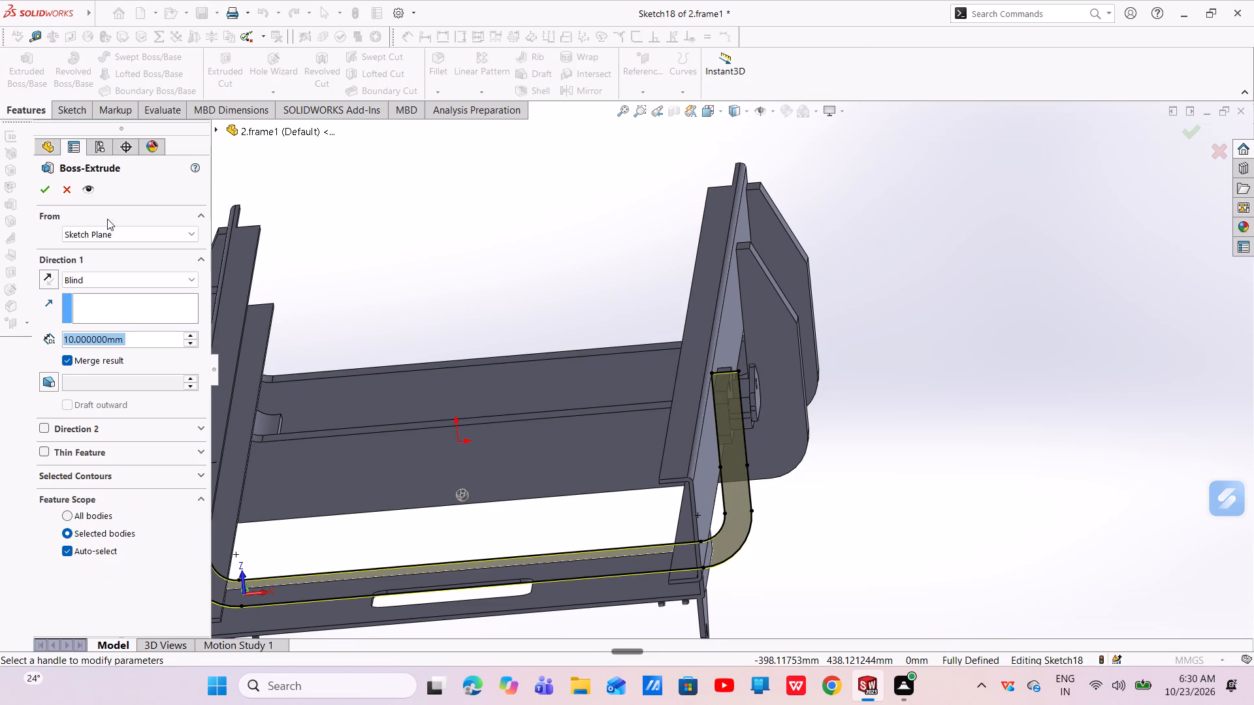
left_click(140, 238)
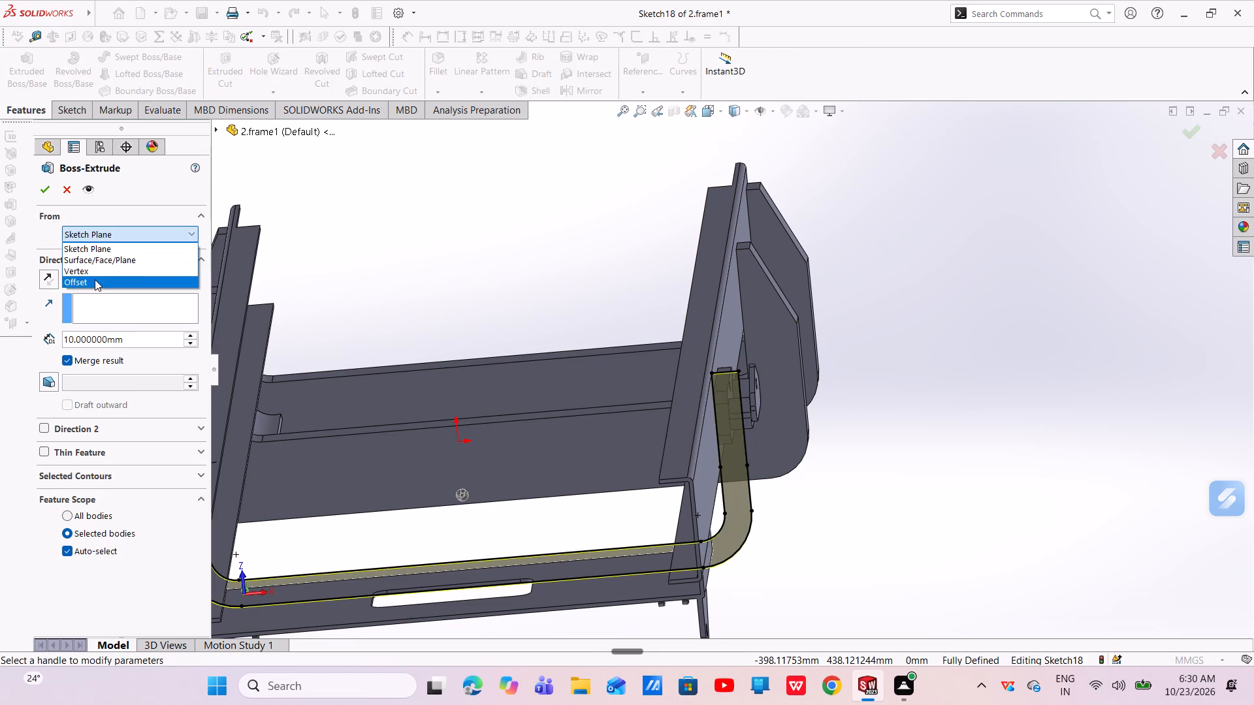
left_click(95, 279)
left_click_drag(133, 260, 116, 272)
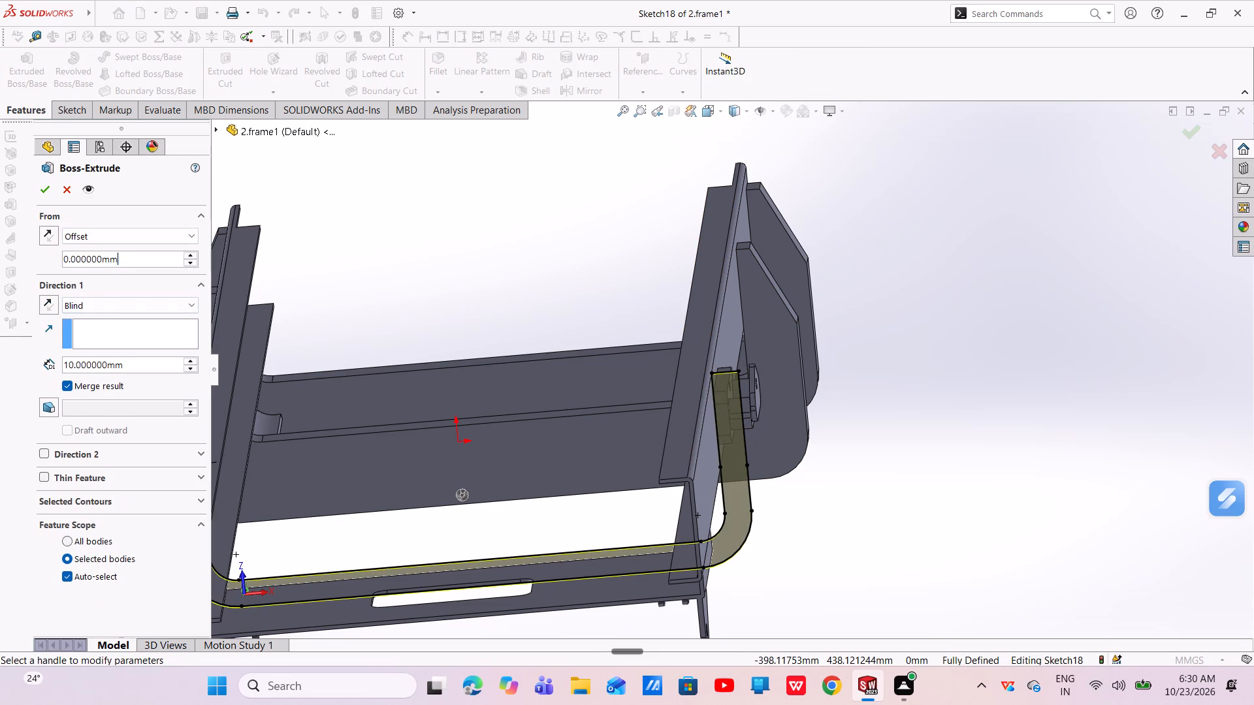
left_click_drag(116, 272, 52, 294)
key("BackSpace")
type("25")
key("Return")
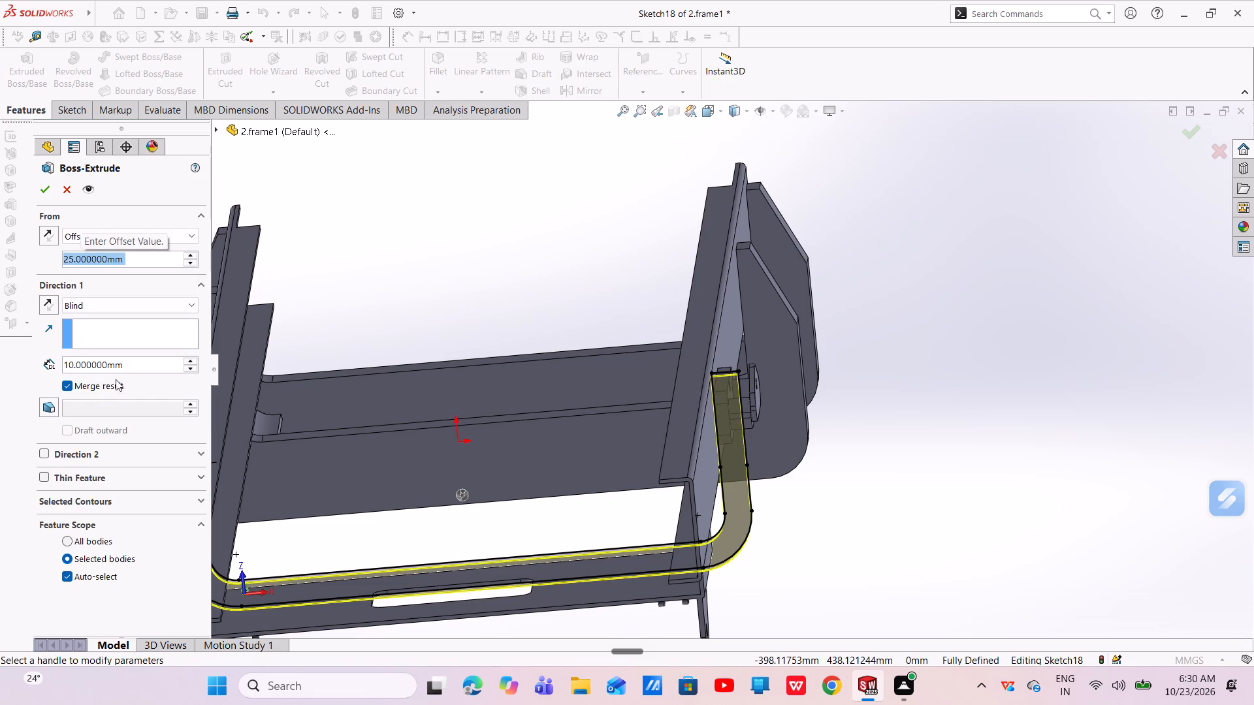
left_click_drag(152, 369, 46, 386)
key("BackSpace")
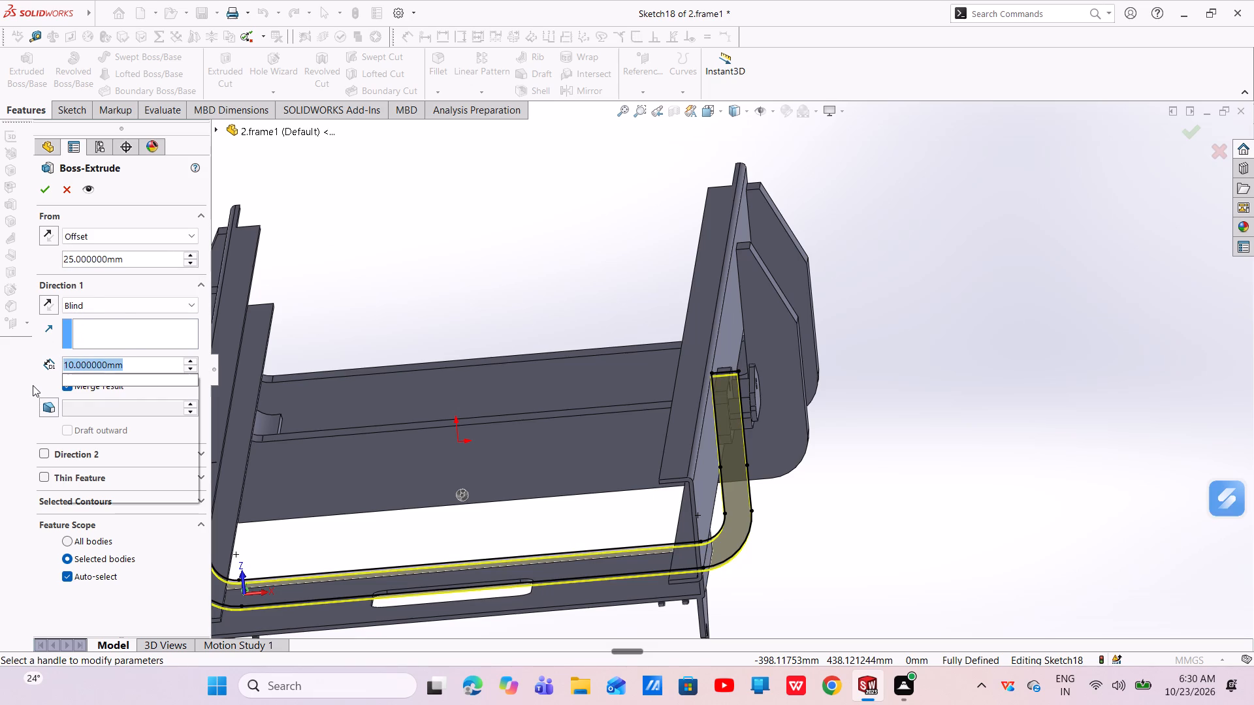
type("20")
key("Return")
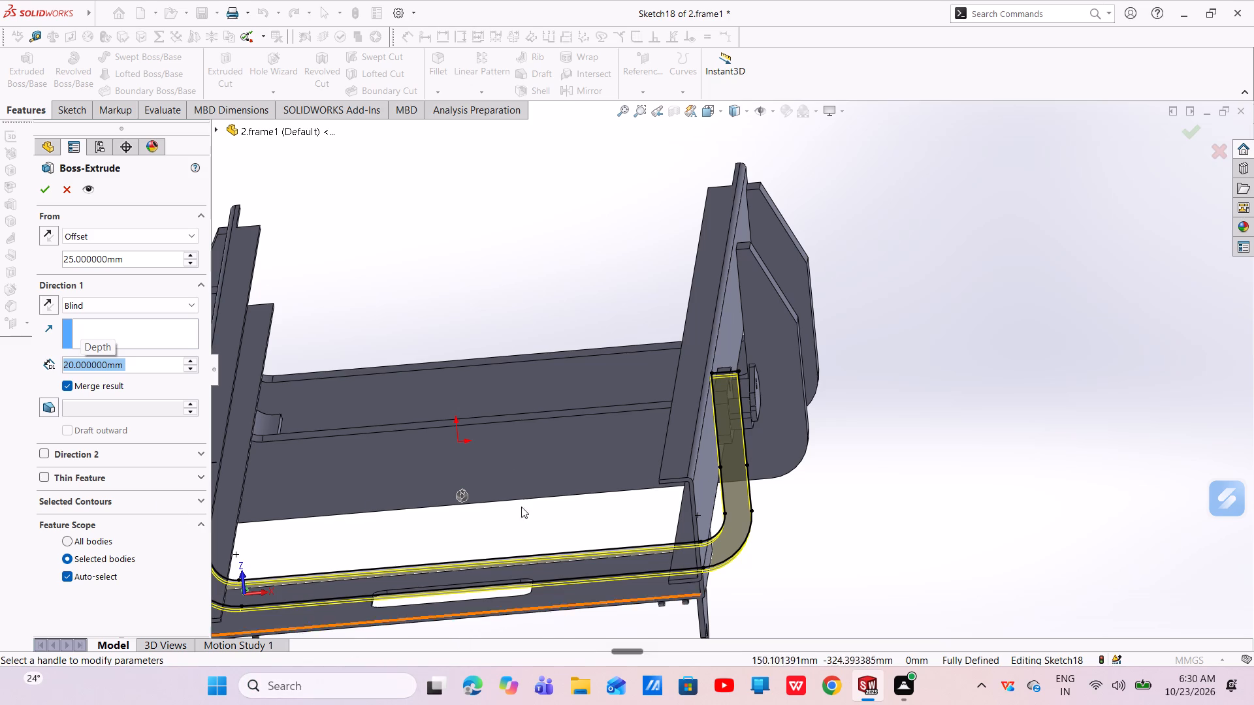
middle_click_drag(876, 492, 783, 514)
scroll(521, 499, "up", 3)
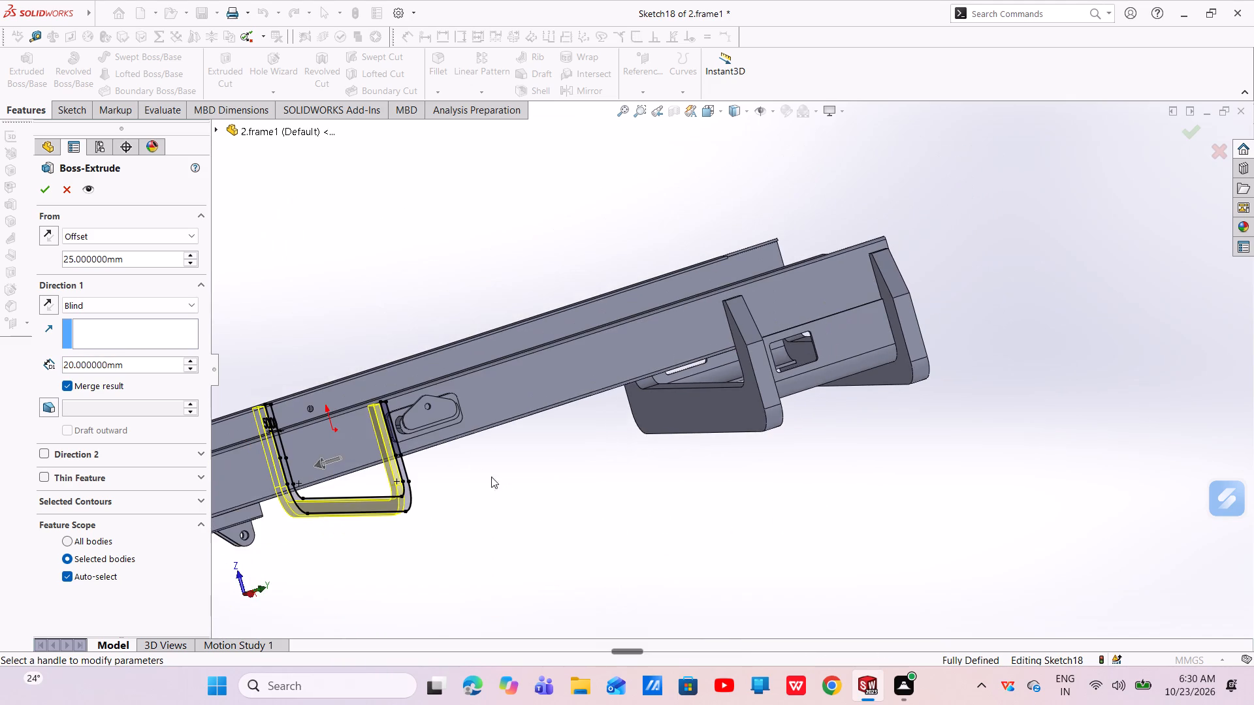
middle_click_drag(442, 443, 419, 450)
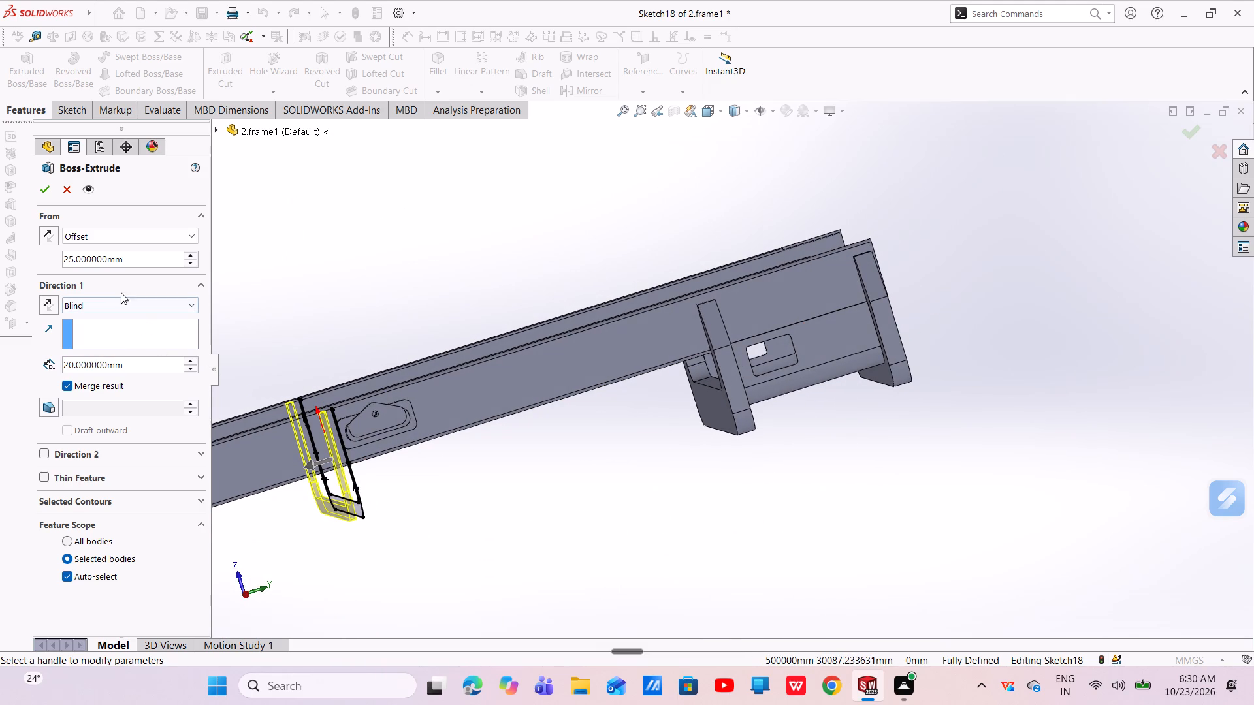
left_click(48, 187)
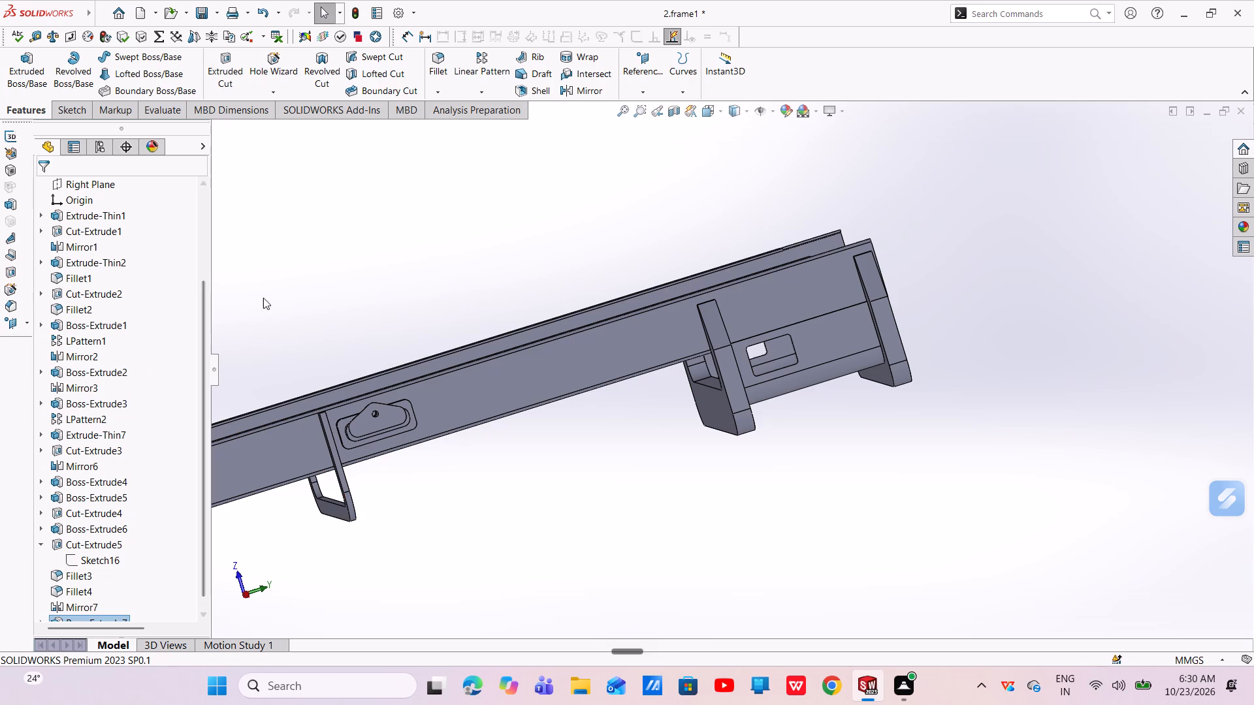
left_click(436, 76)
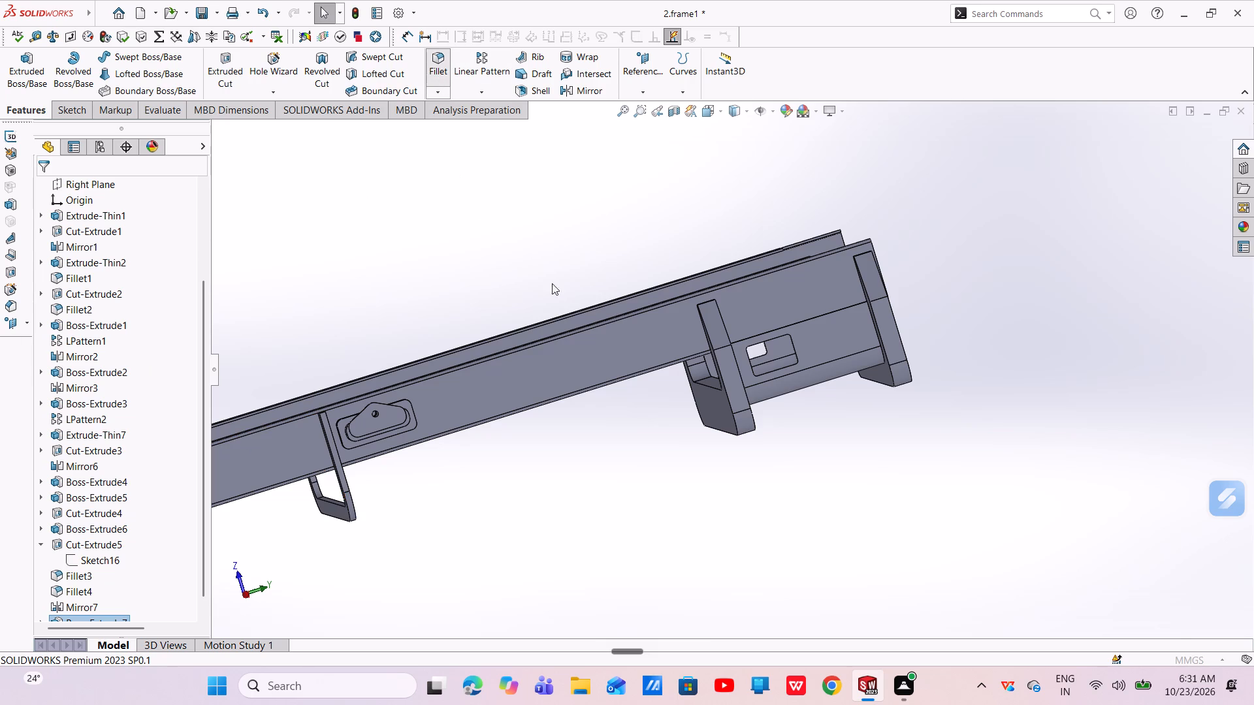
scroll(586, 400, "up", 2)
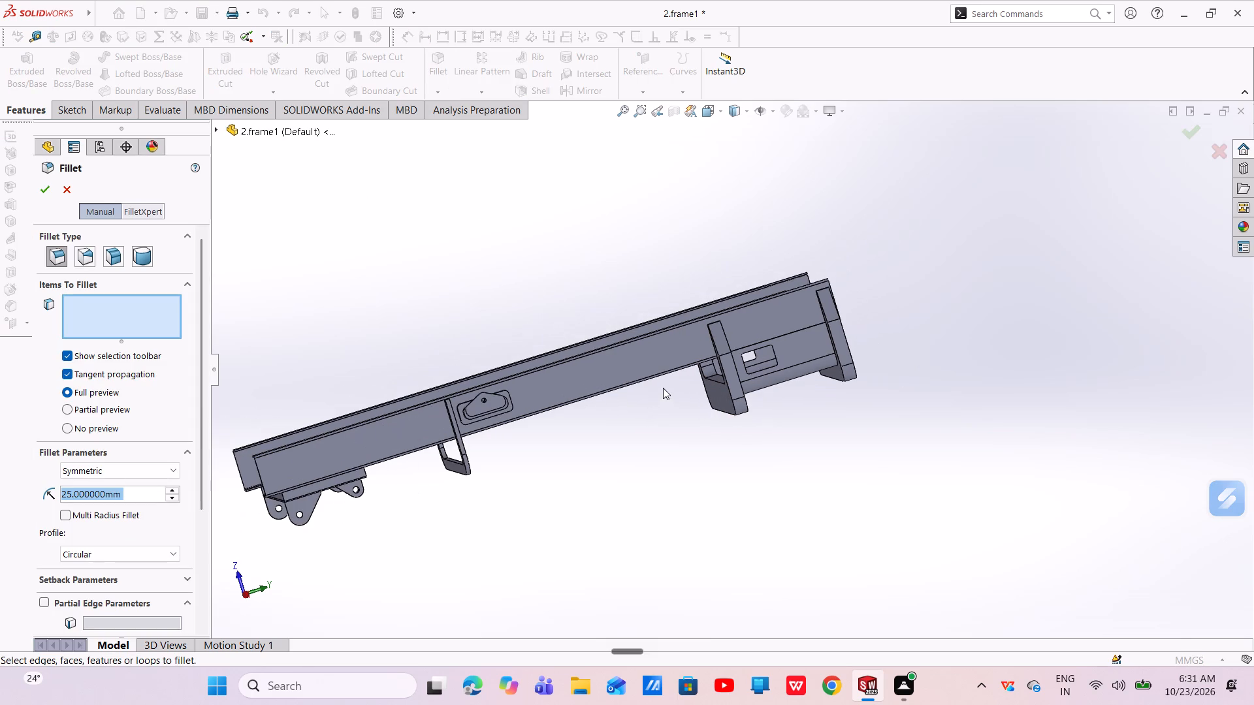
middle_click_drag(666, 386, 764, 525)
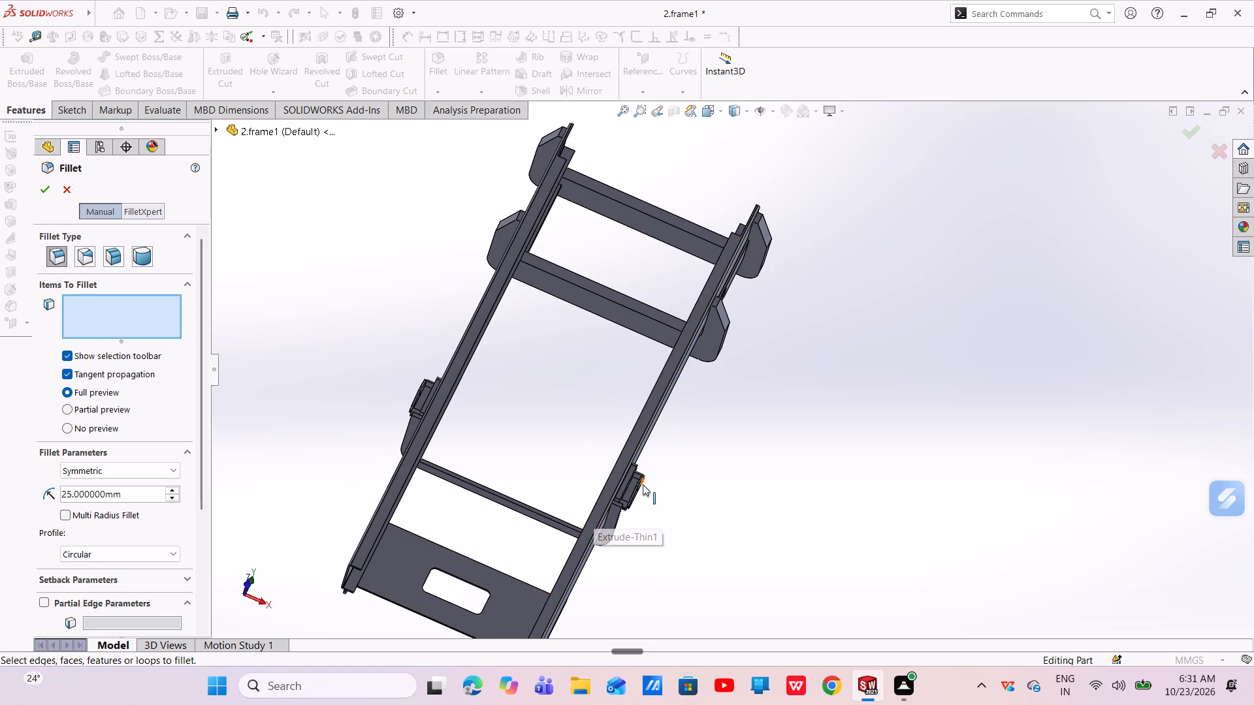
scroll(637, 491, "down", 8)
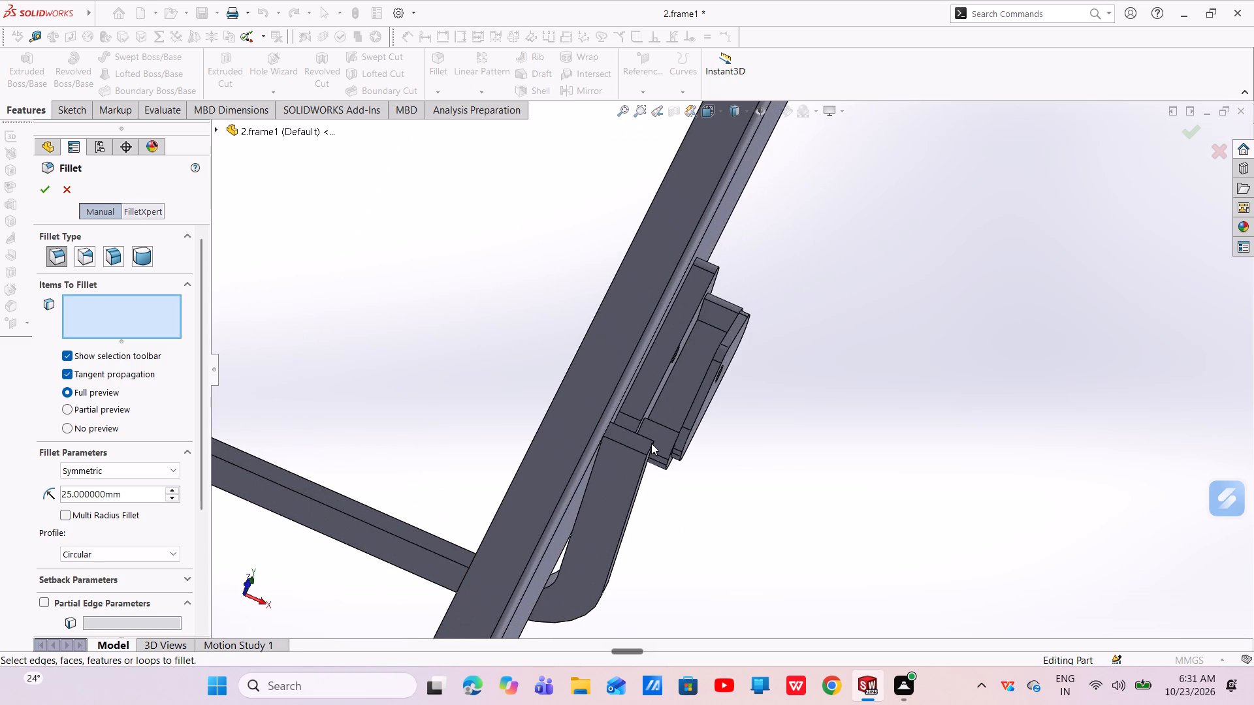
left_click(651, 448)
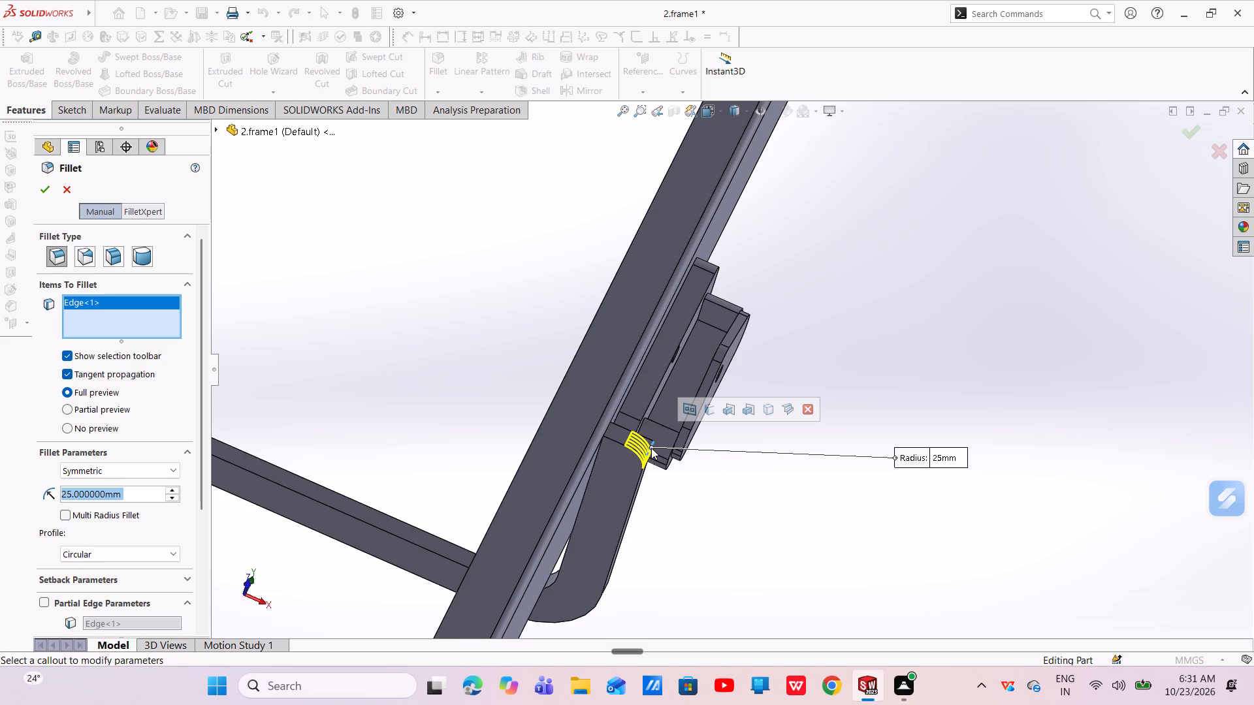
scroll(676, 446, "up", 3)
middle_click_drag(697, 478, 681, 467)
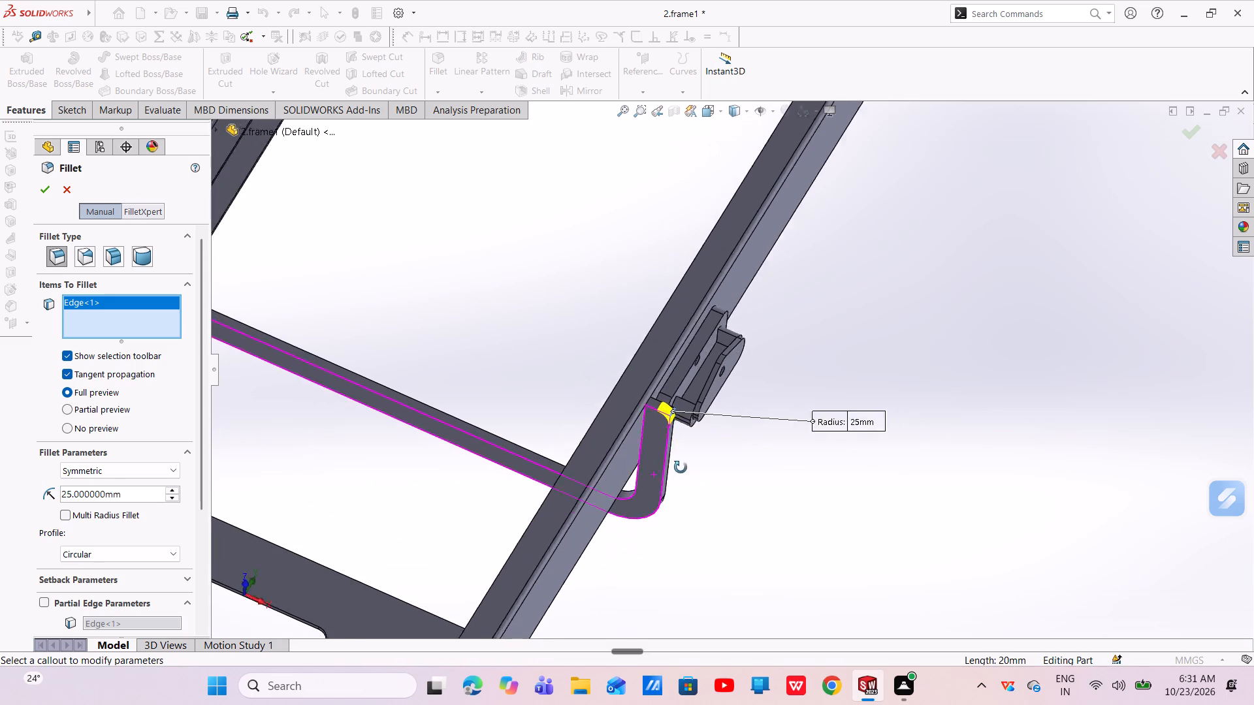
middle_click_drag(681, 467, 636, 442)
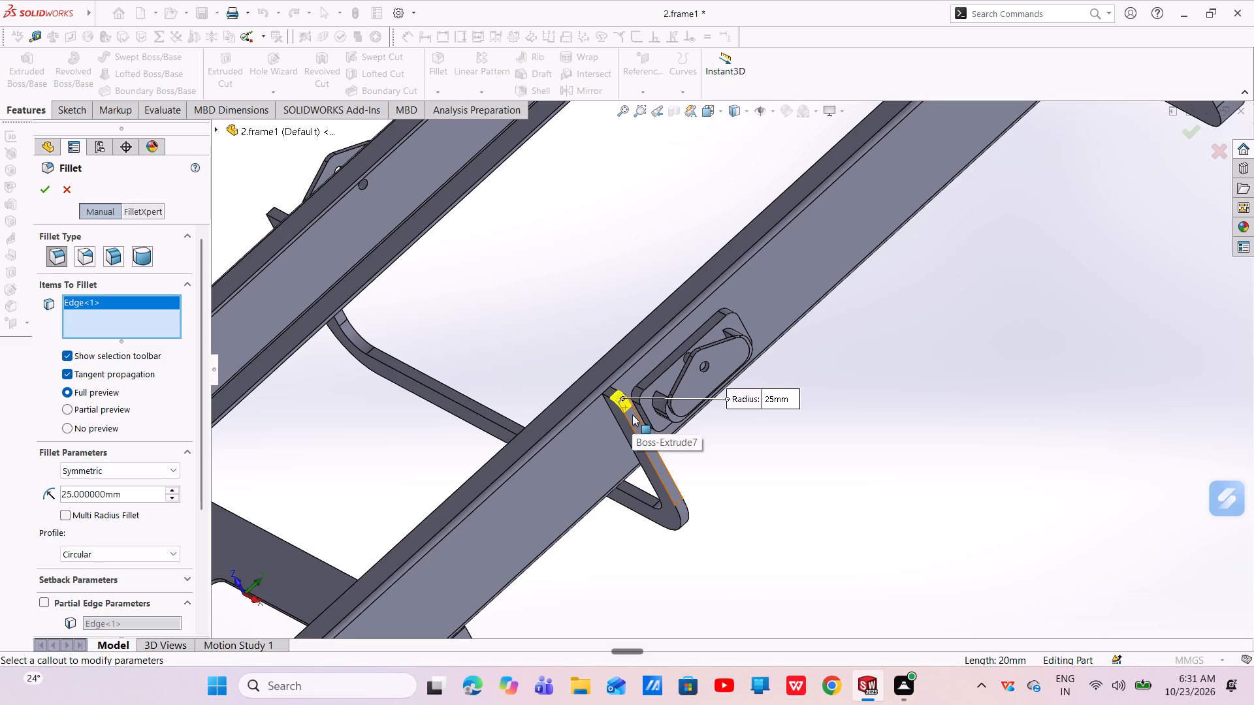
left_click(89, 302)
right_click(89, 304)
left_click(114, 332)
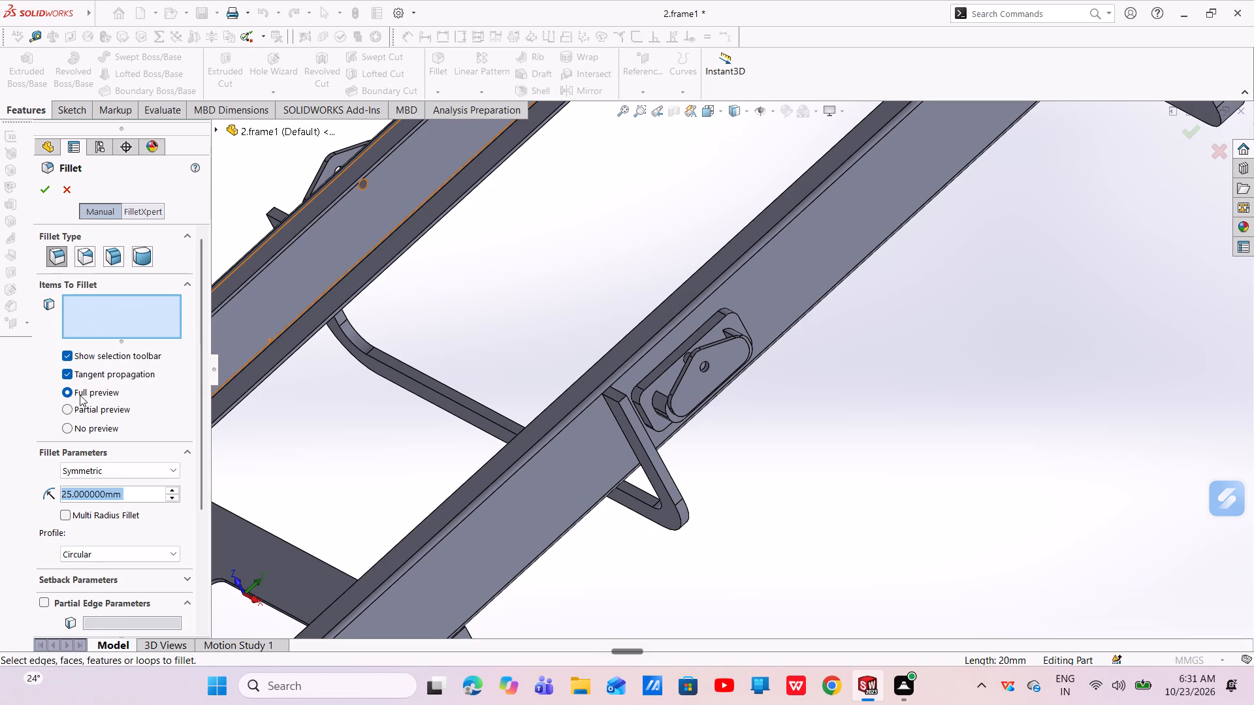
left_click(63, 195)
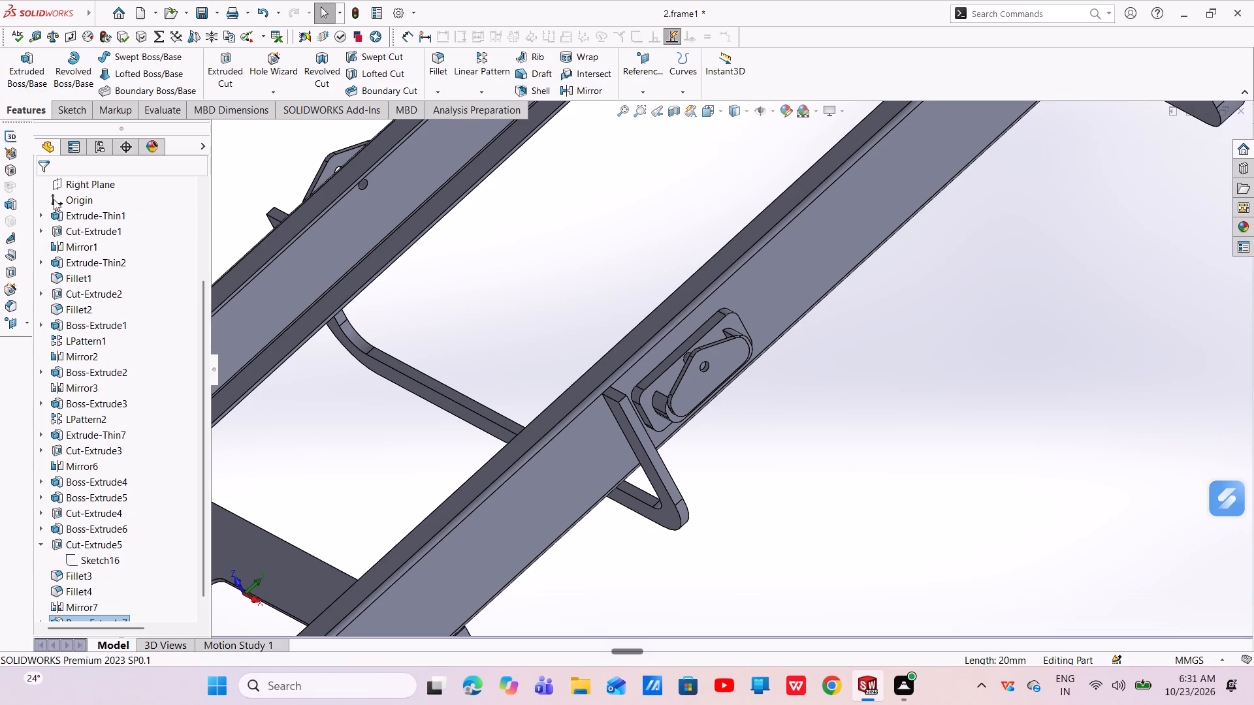
Reopen the U-bracket extrusion for editing and try reversing its start offset and its extrusion direction.
scroll(80, 507, "down", 7)
left_click(85, 612)
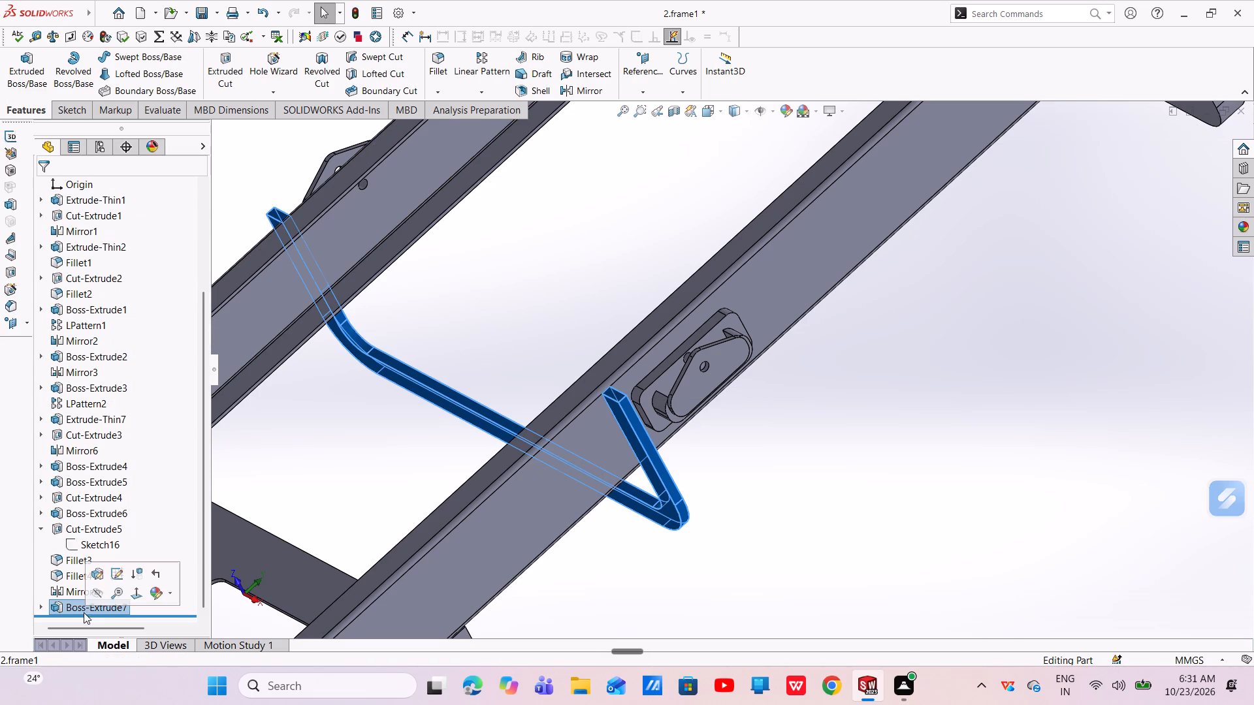
left_click(156, 612)
left_click(163, 578)
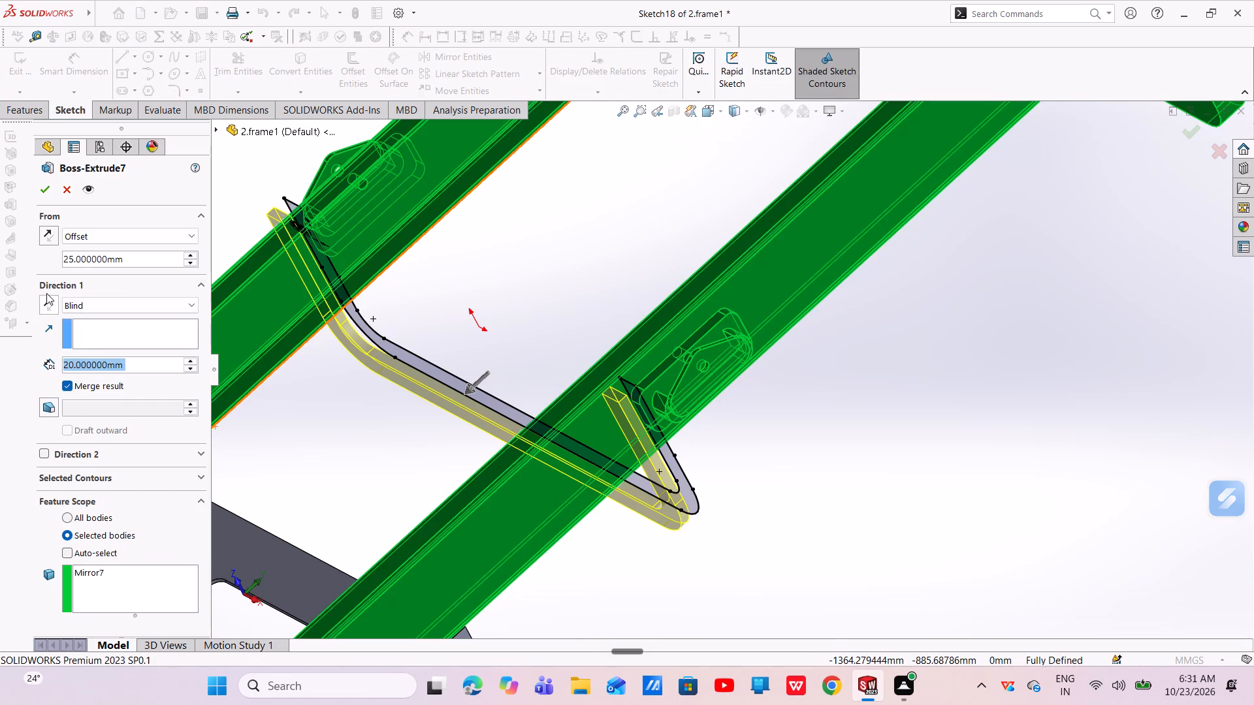
left_click(47, 236)
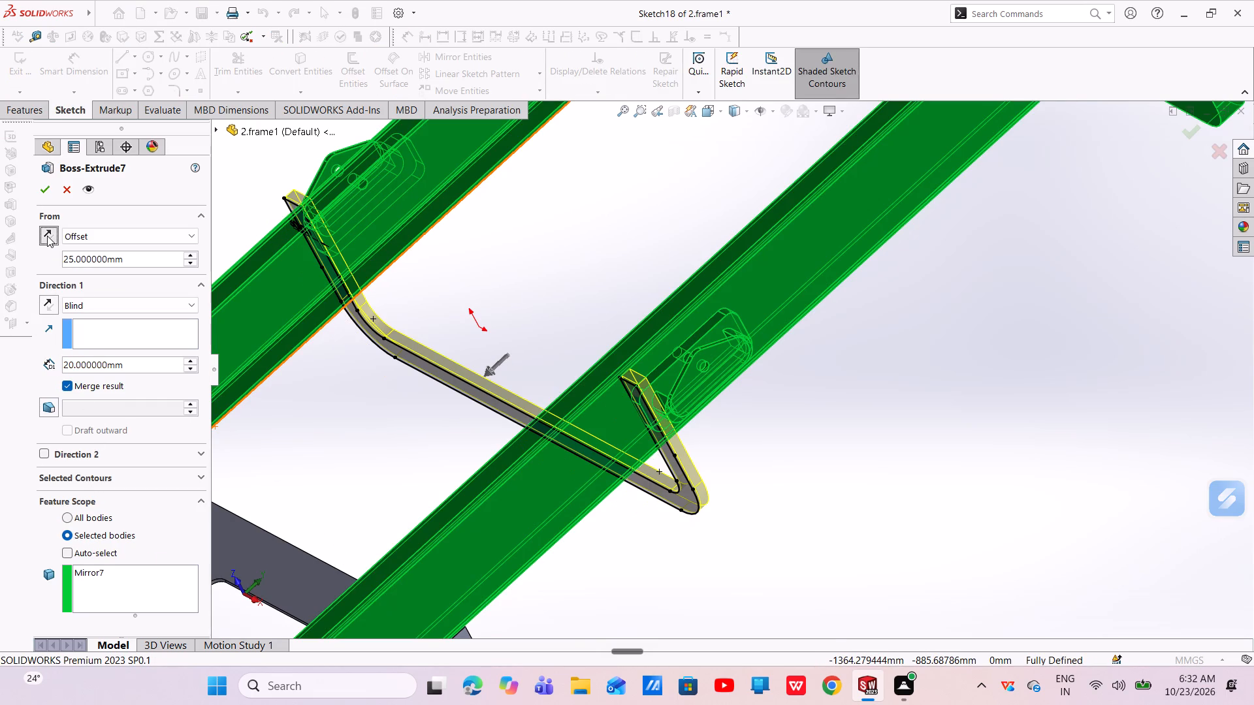
left_click(47, 236)
left_click(52, 301)
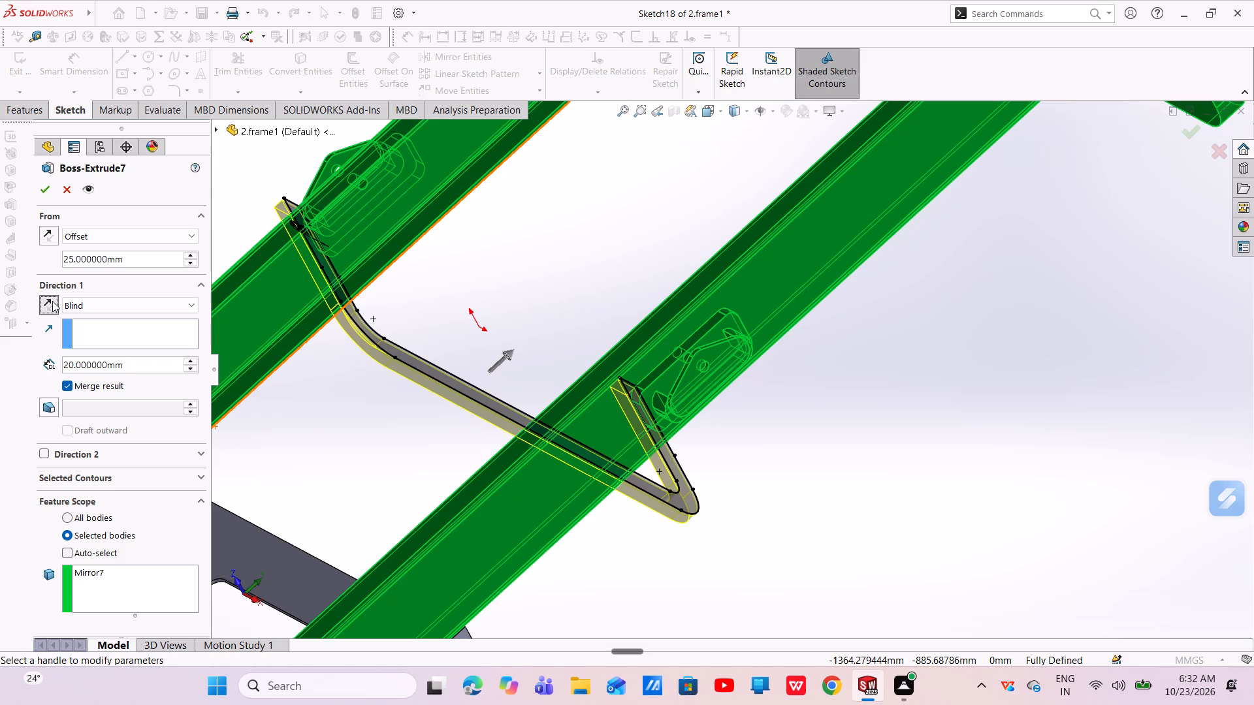
left_click(52, 301)
middle_click_drag(553, 542, 547, 539)
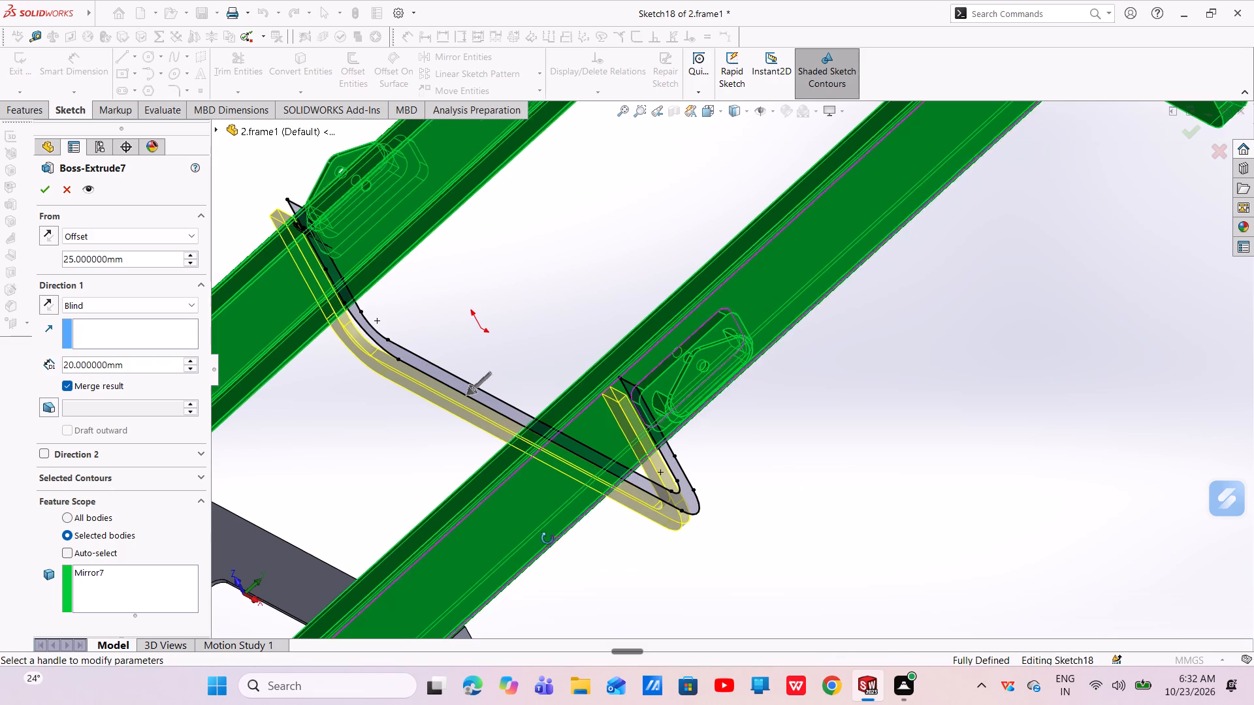
middle_click_drag(547, 539, 481, 432)
scroll(649, 550, "up", 3)
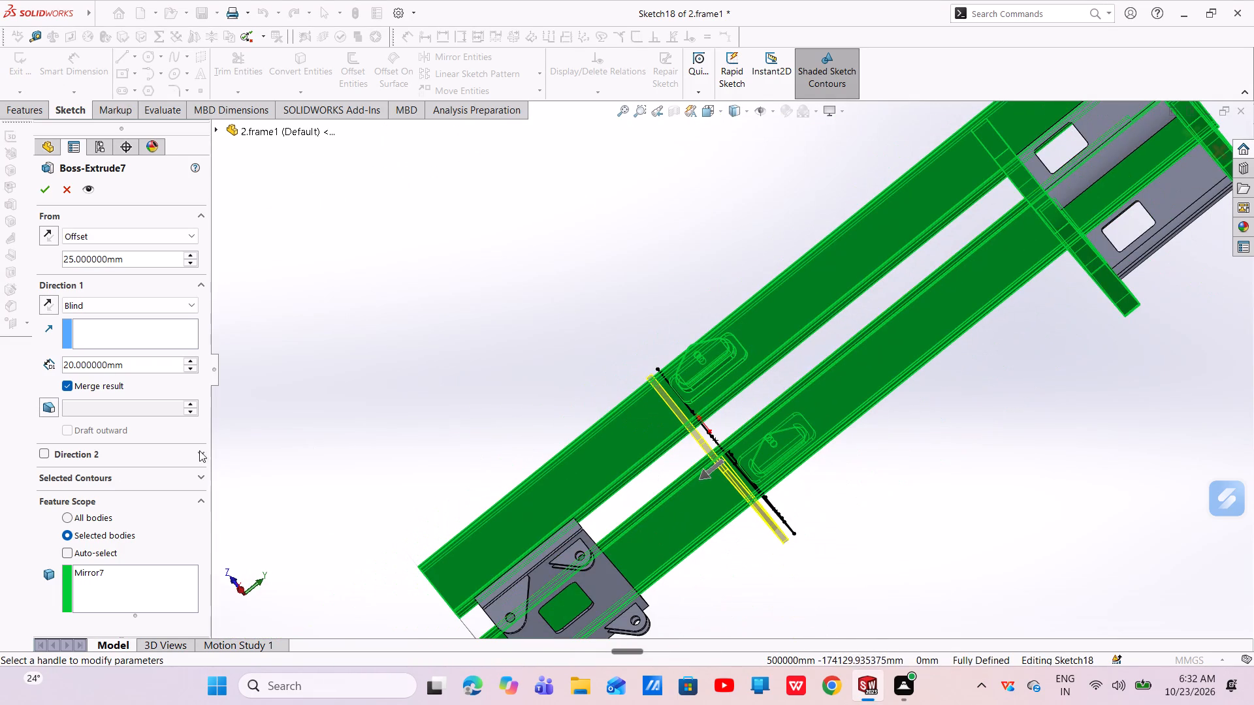
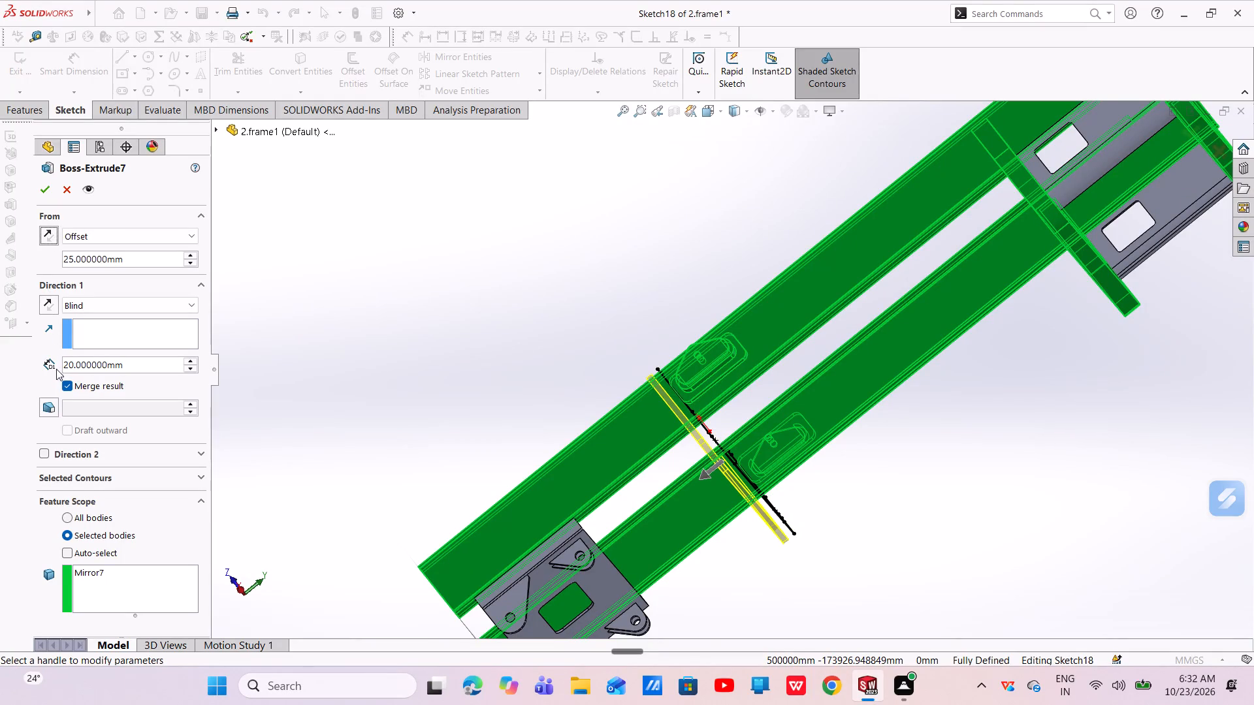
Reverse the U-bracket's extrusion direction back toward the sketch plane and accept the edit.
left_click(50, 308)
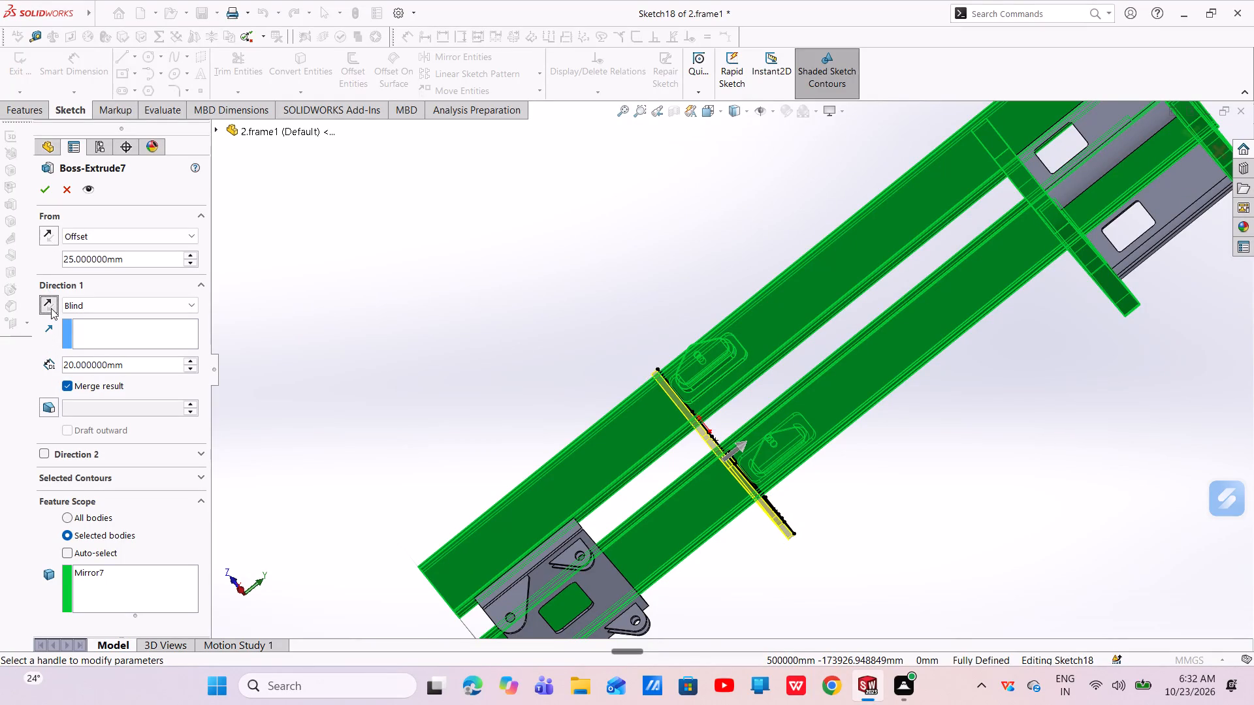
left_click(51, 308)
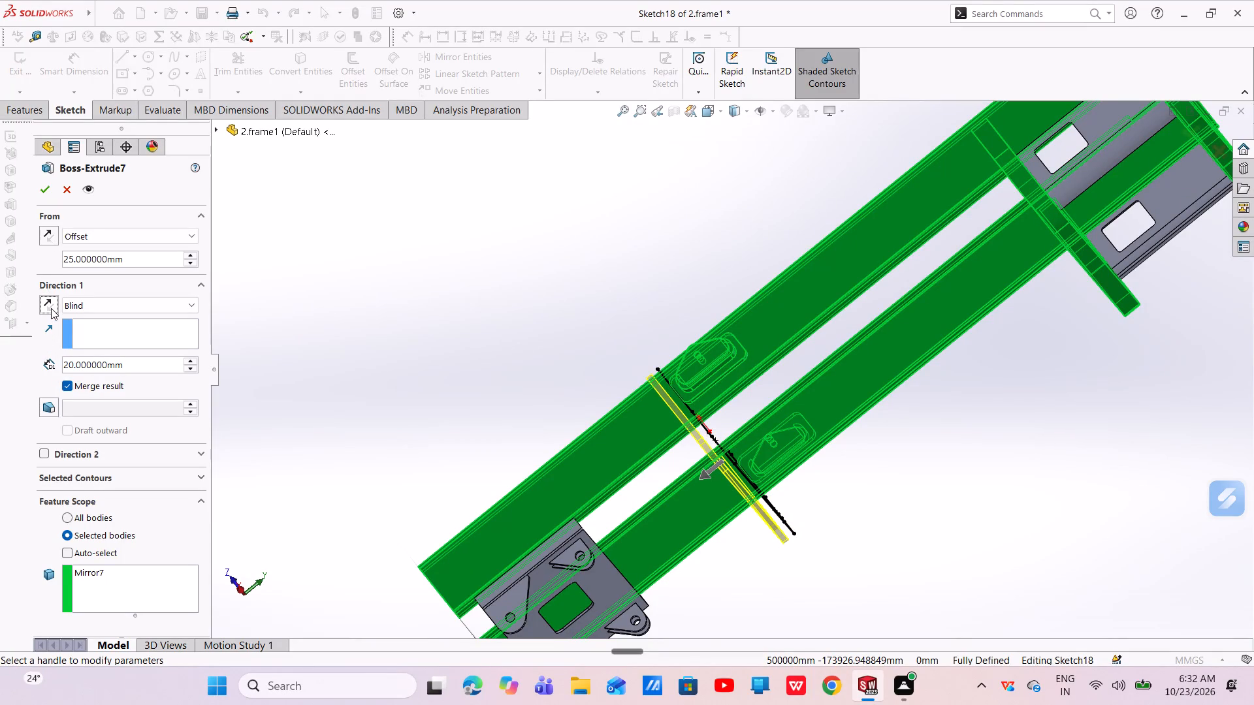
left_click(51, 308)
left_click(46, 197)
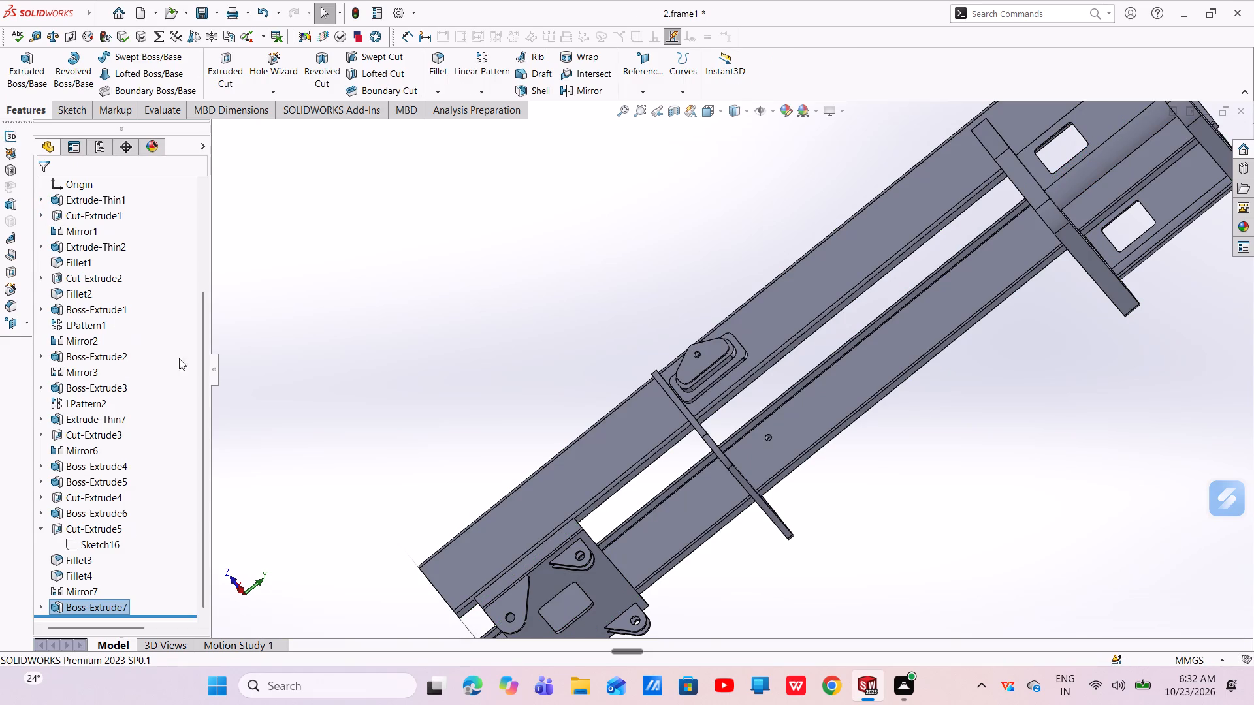
Edit the U-bracket extrusion to a 150 mm blind depth, with its direction reversed away from the mirrored bosses.
middle_click_drag(777, 477, 702, 336)
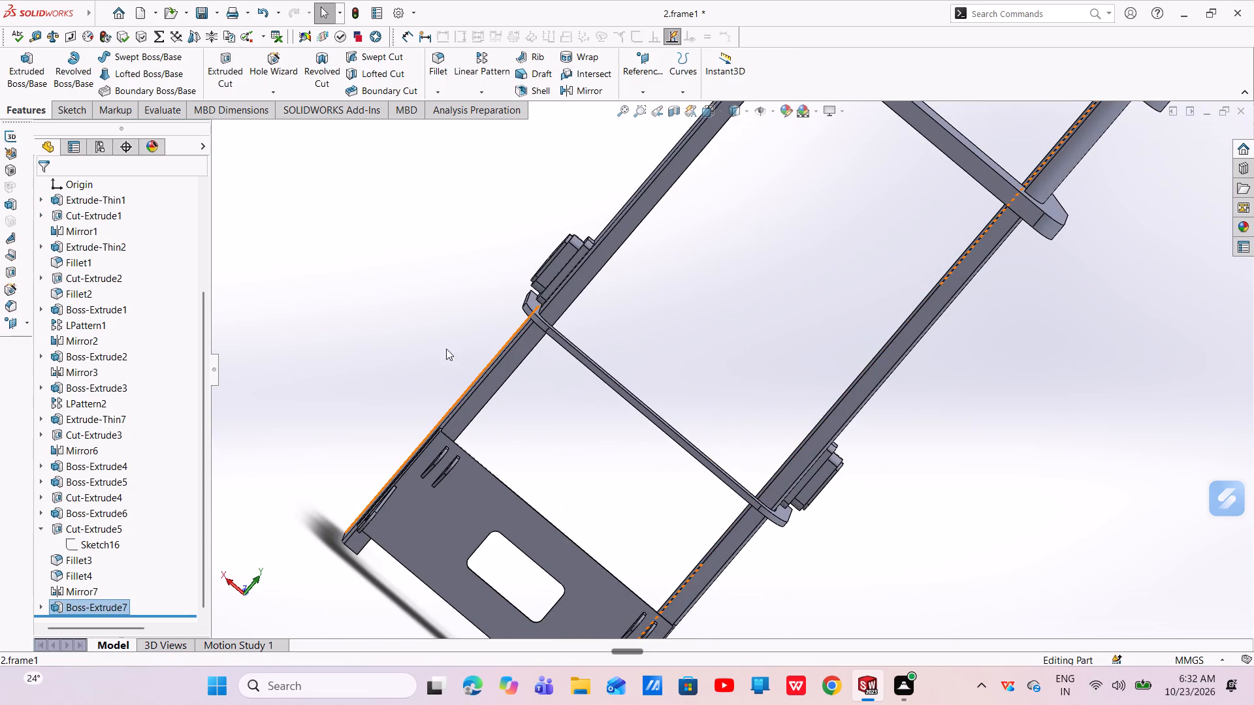
left_click(88, 618)
left_click(100, 601)
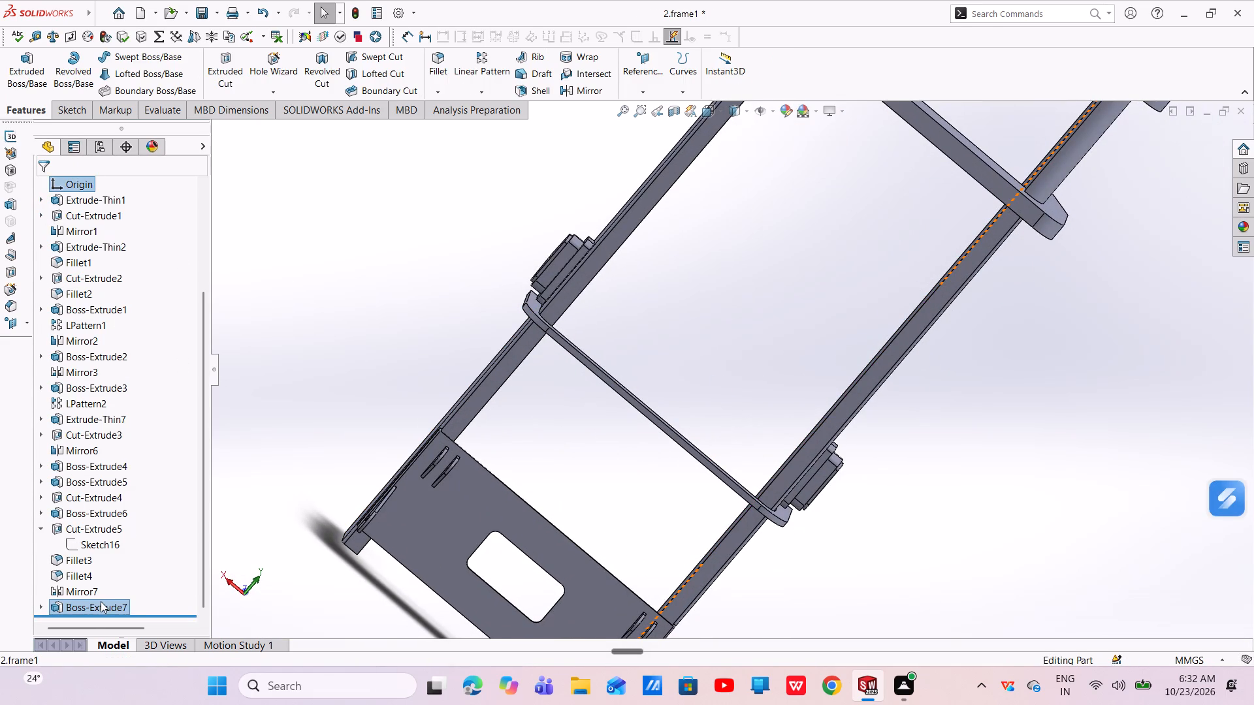
left_click(144, 614)
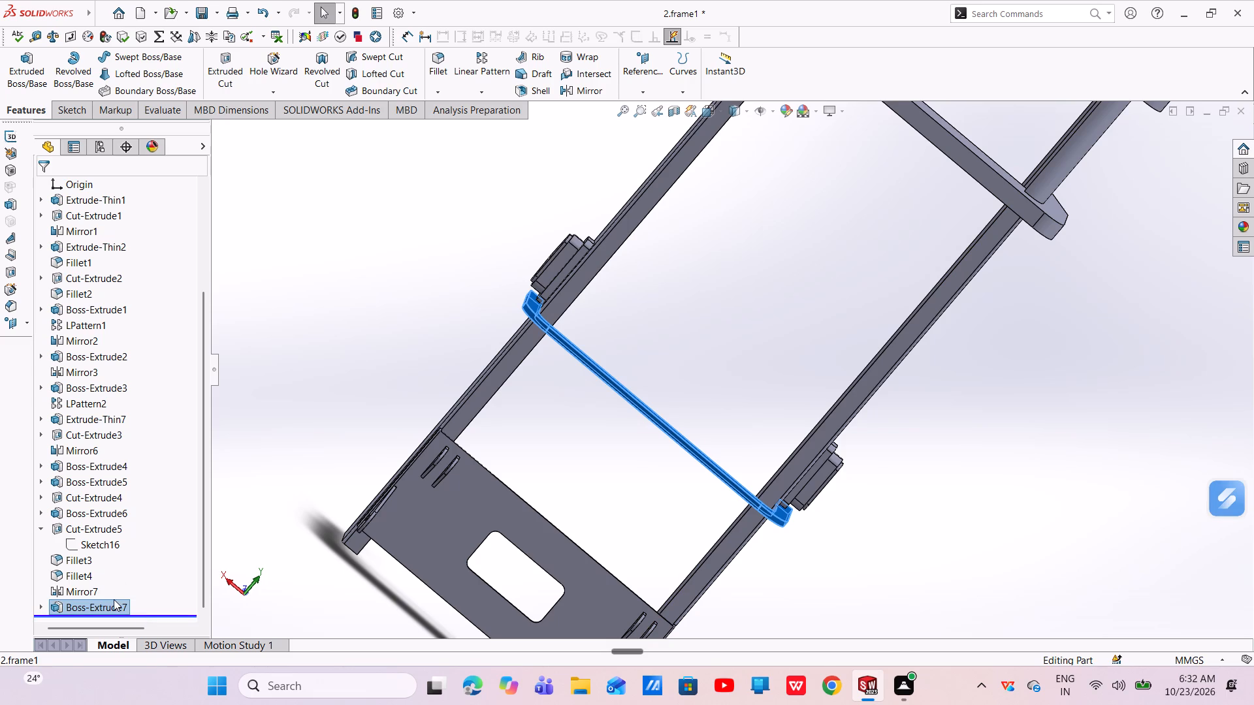
left_click(114, 599)
left_click(139, 604)
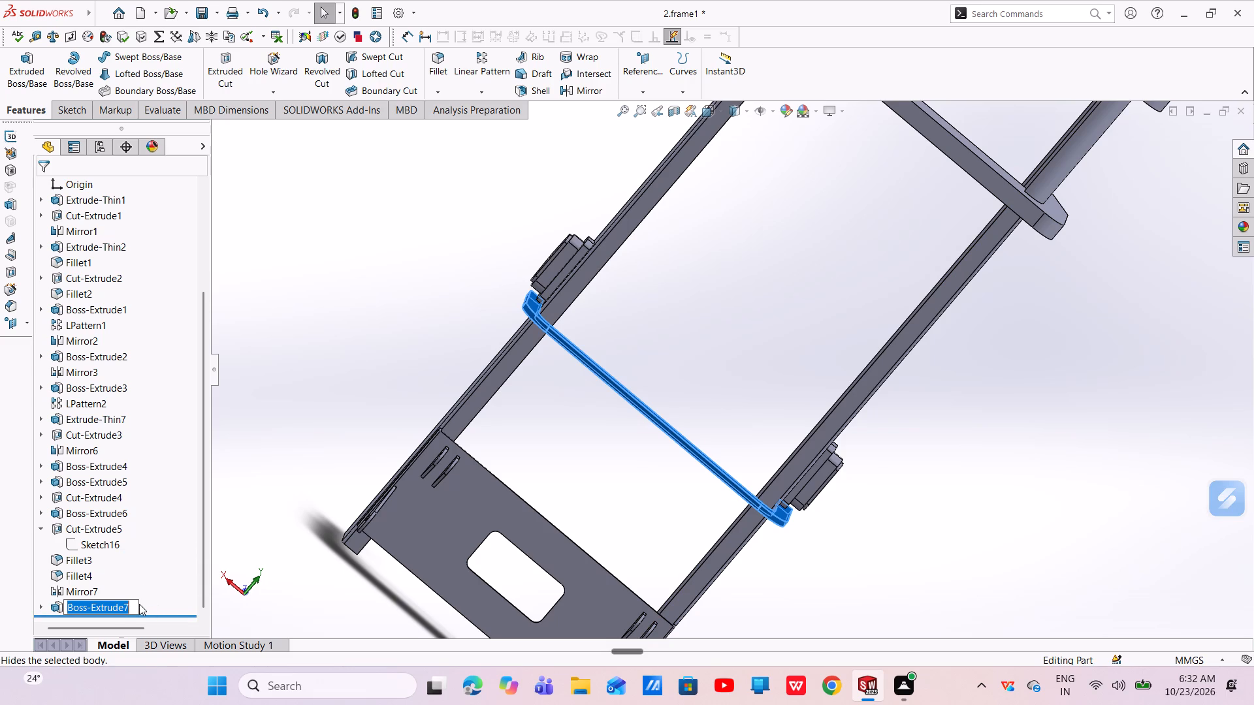
left_click(135, 601)
left_click(149, 608)
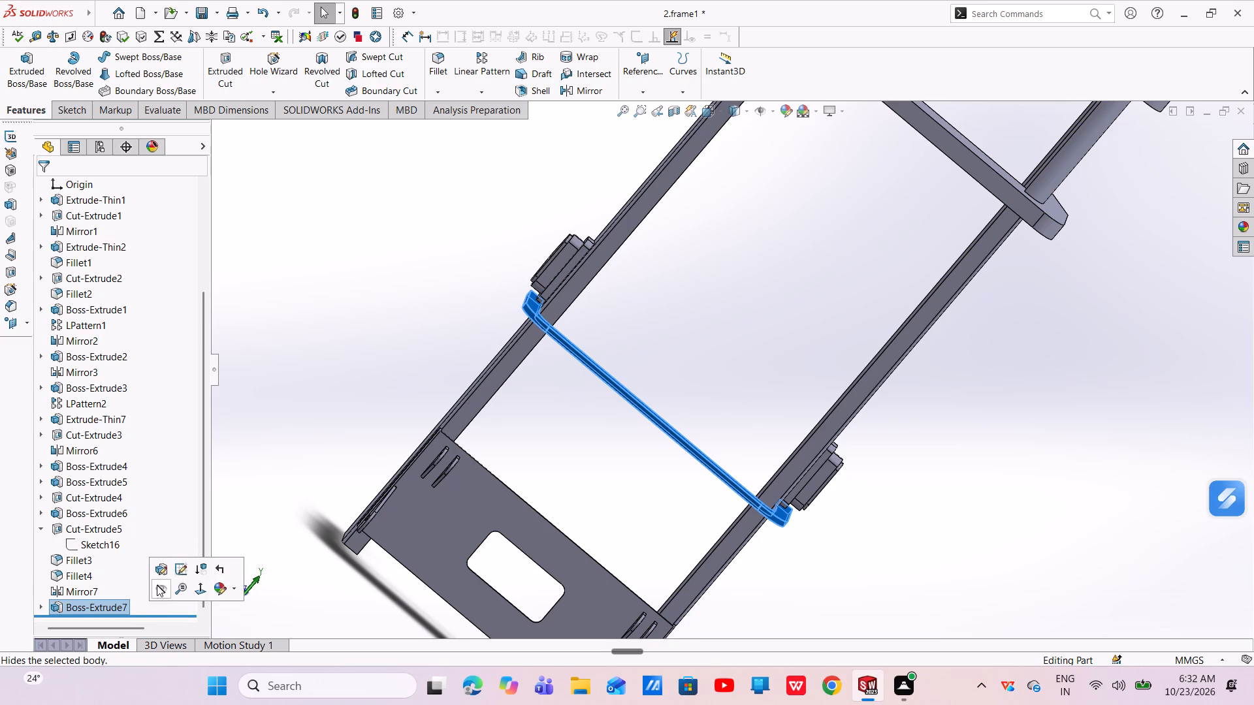
left_click(160, 568)
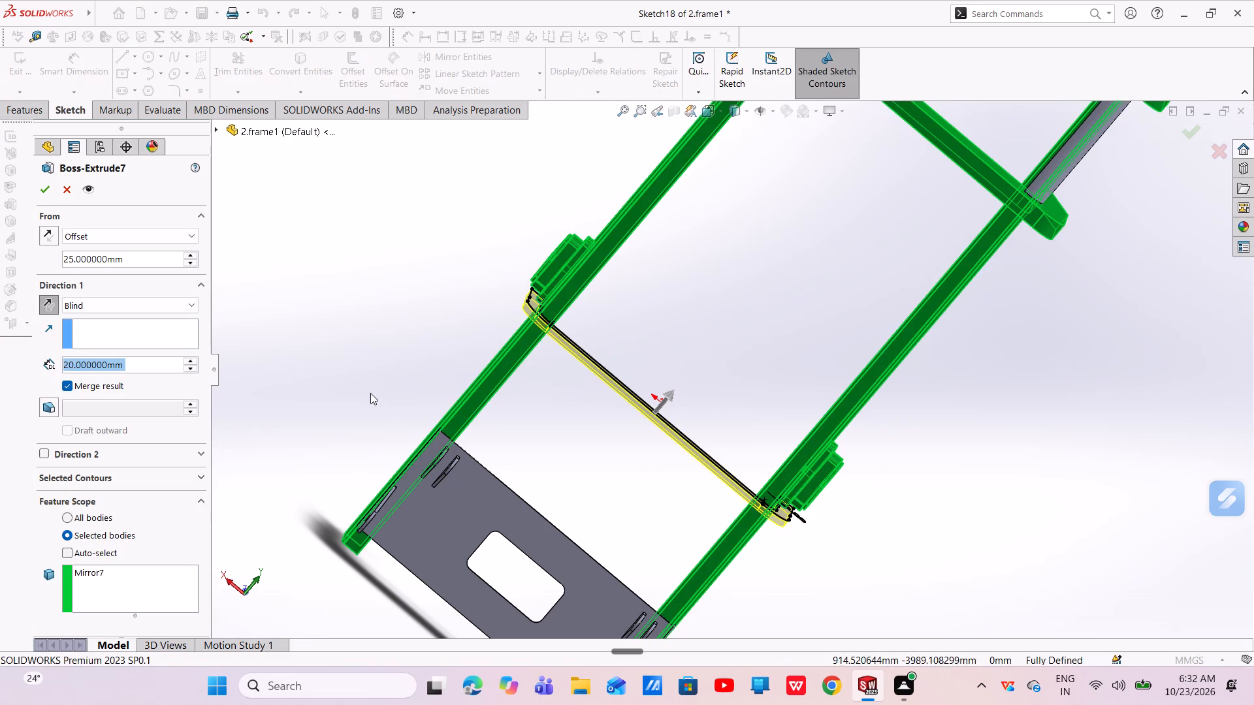
left_click(667, 398)
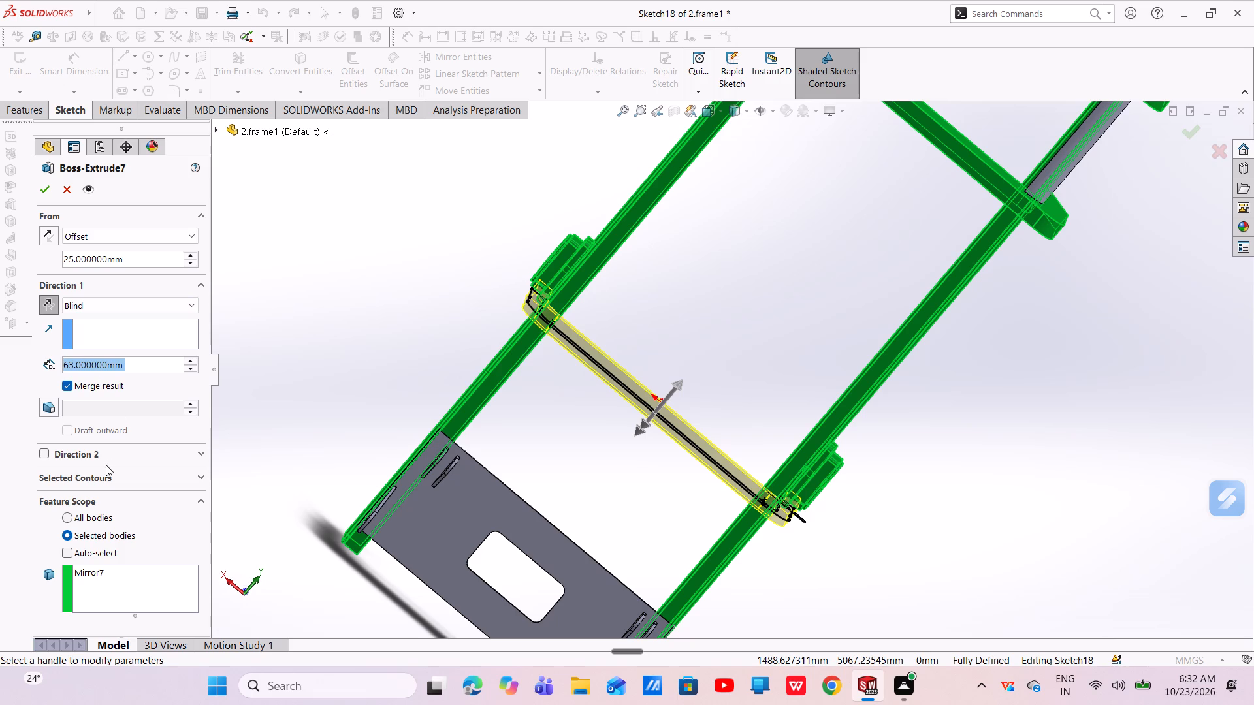
key("BackSpace")
type("150")
key("Return")
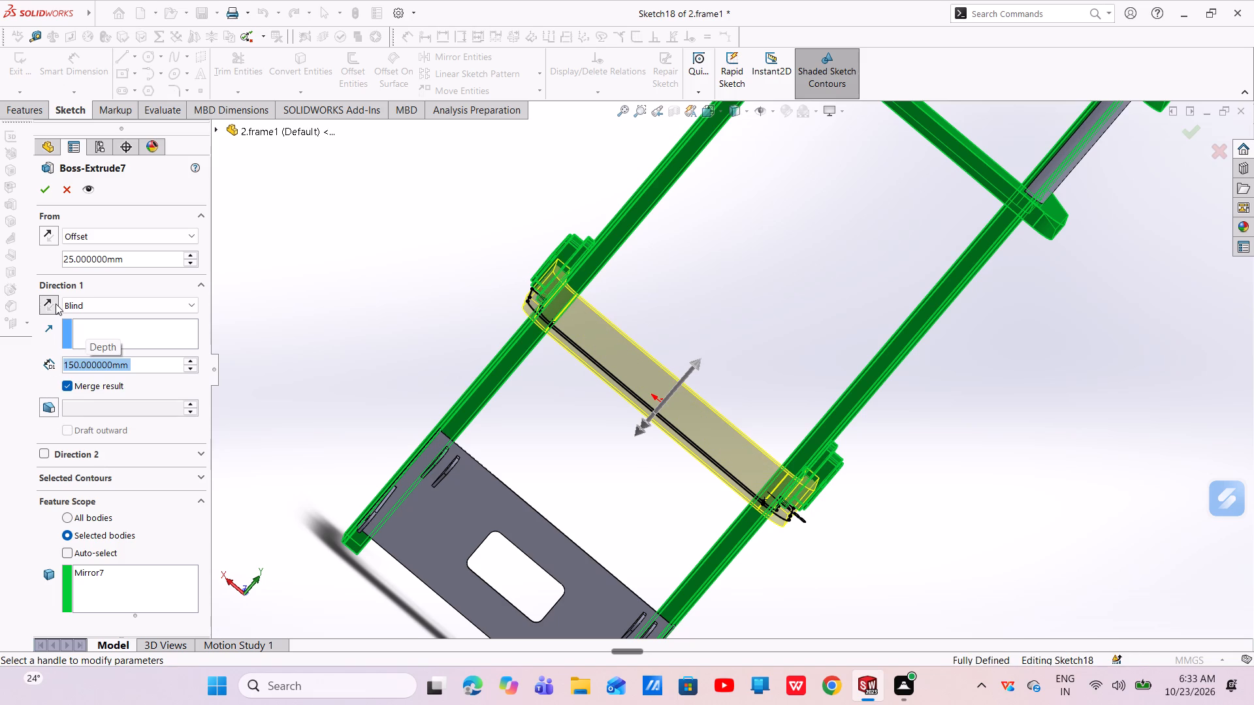
left_click(55, 304)
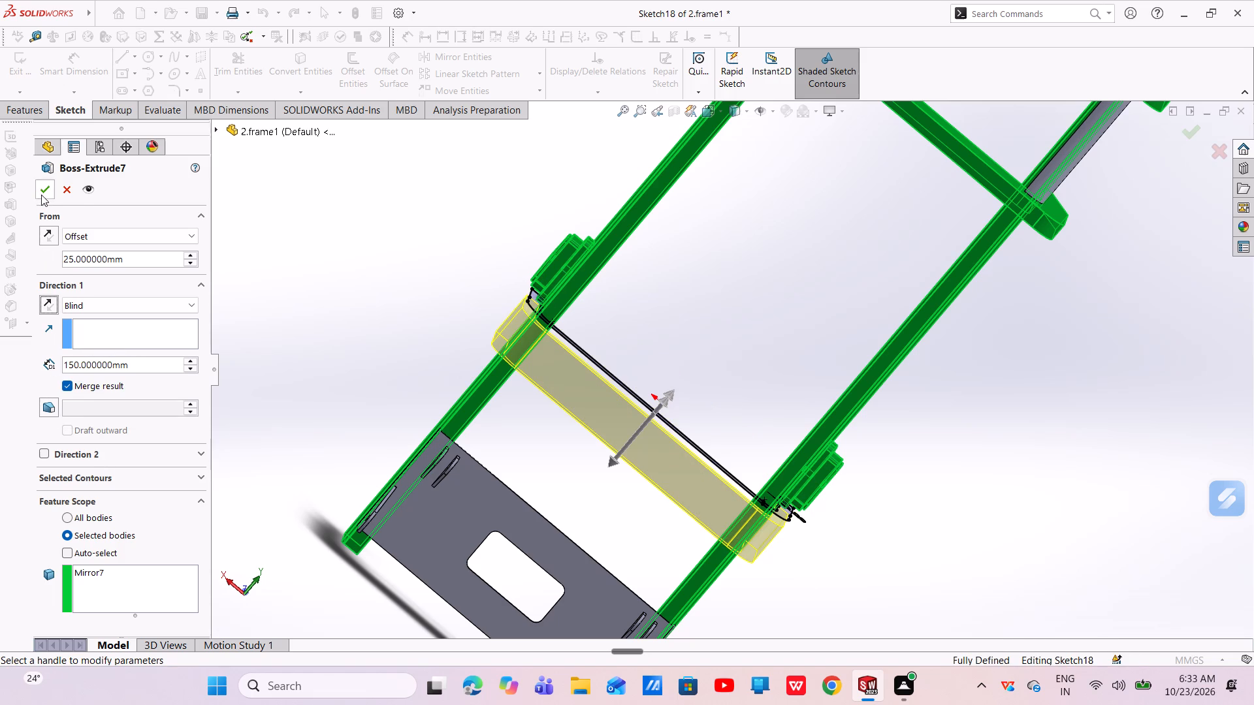
left_click(42, 194)
Fillet the outer 150 mm edges at both open ends of the U-bracket with a 25 mm symmetric radius.
scroll(576, 425, "up", 3)
middle_click_drag(577, 402, 685, 514)
scroll(686, 515, "down", 1)
scroll(703, 330, "down", 4)
left_click(432, 57)
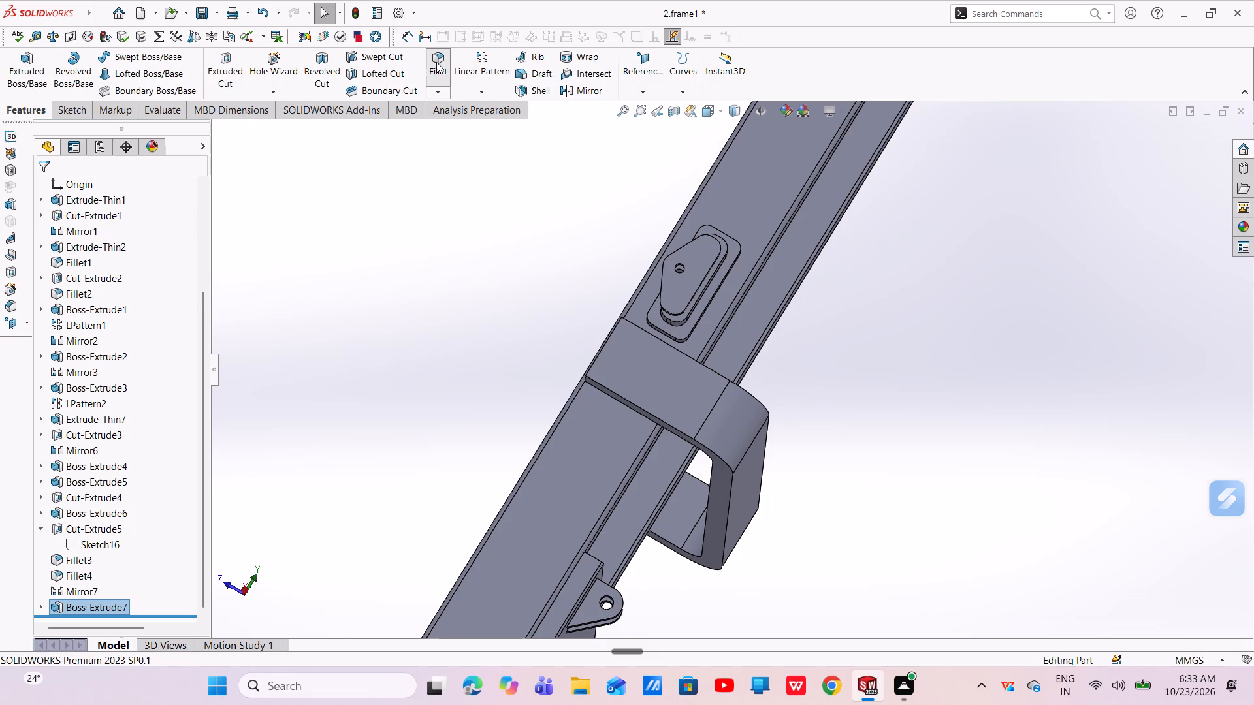
scroll(605, 375, "down", 4)
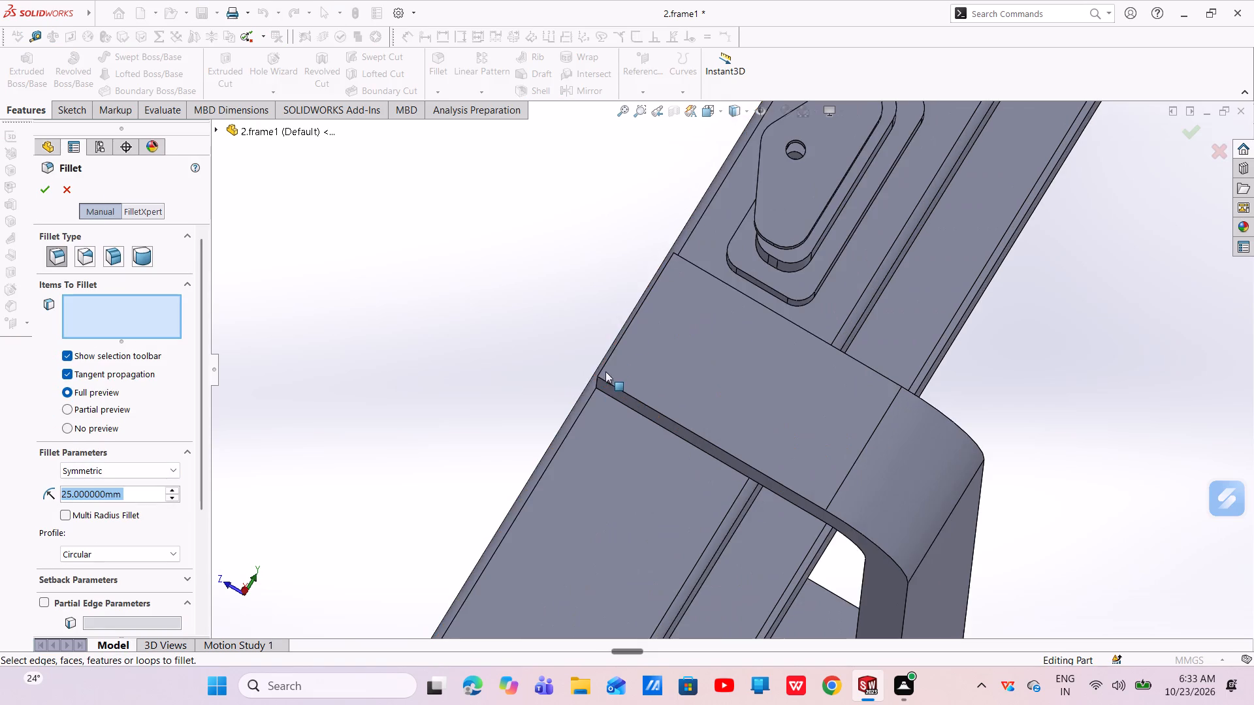
middle_click_drag(627, 330, 677, 390)
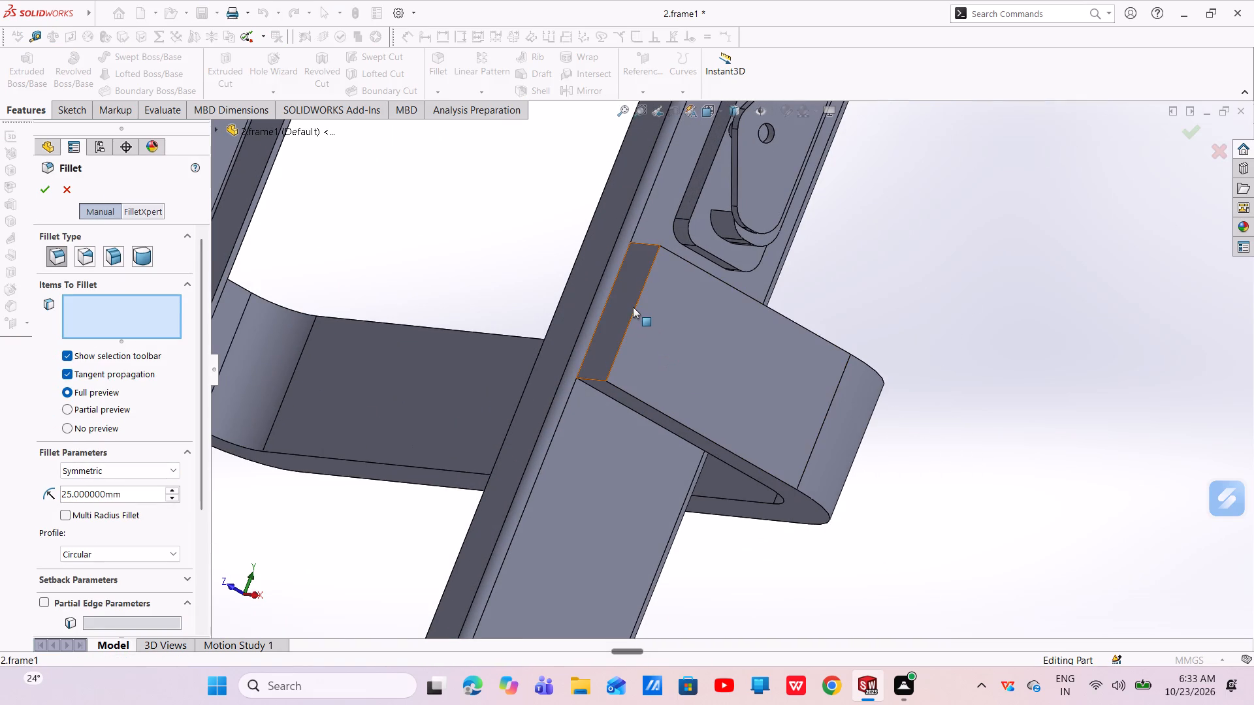
left_click(634, 307)
scroll(632, 330, "up", 3)
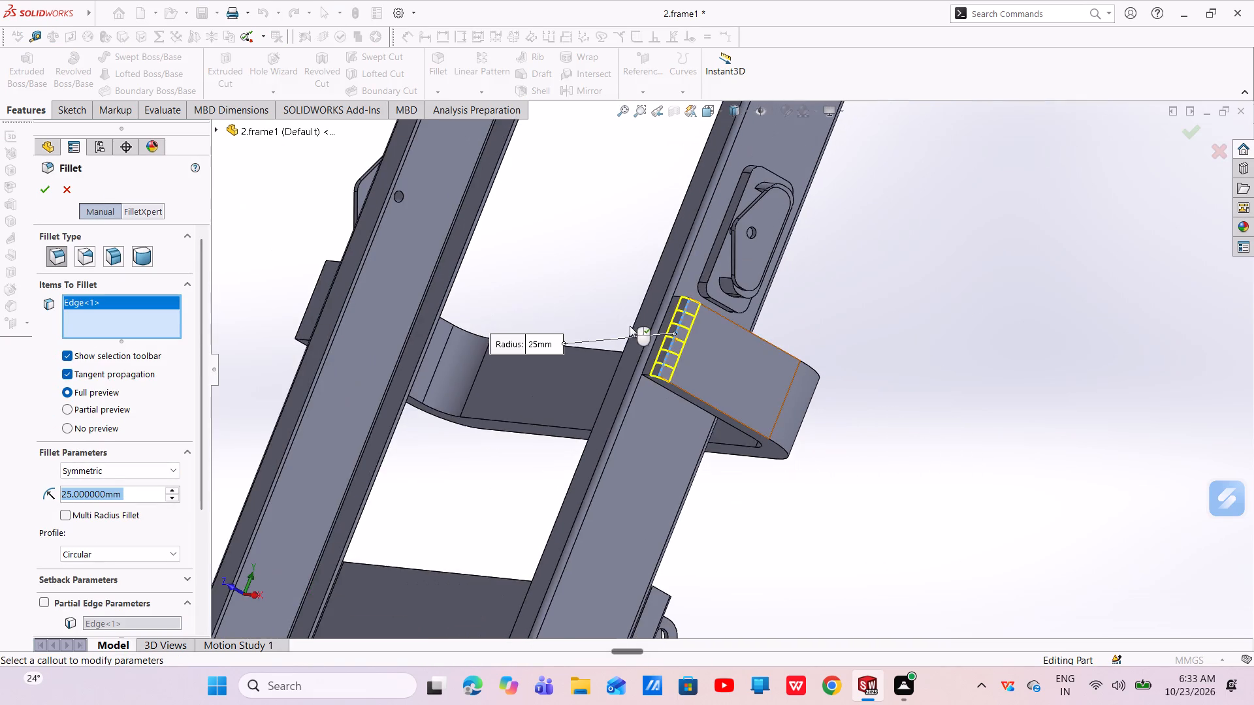
scroll(630, 328, "up", 3)
middle_click_drag(526, 316, 669, 444)
scroll(540, 332, "down", 4)
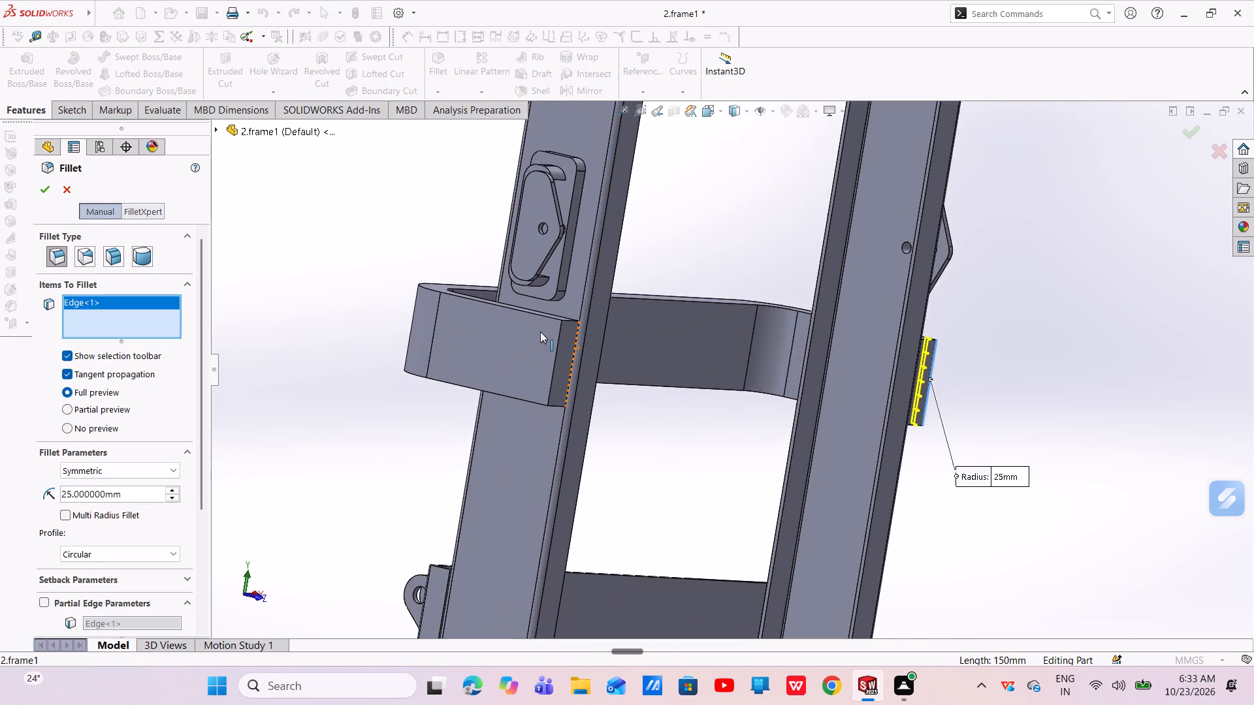
left_click(568, 362)
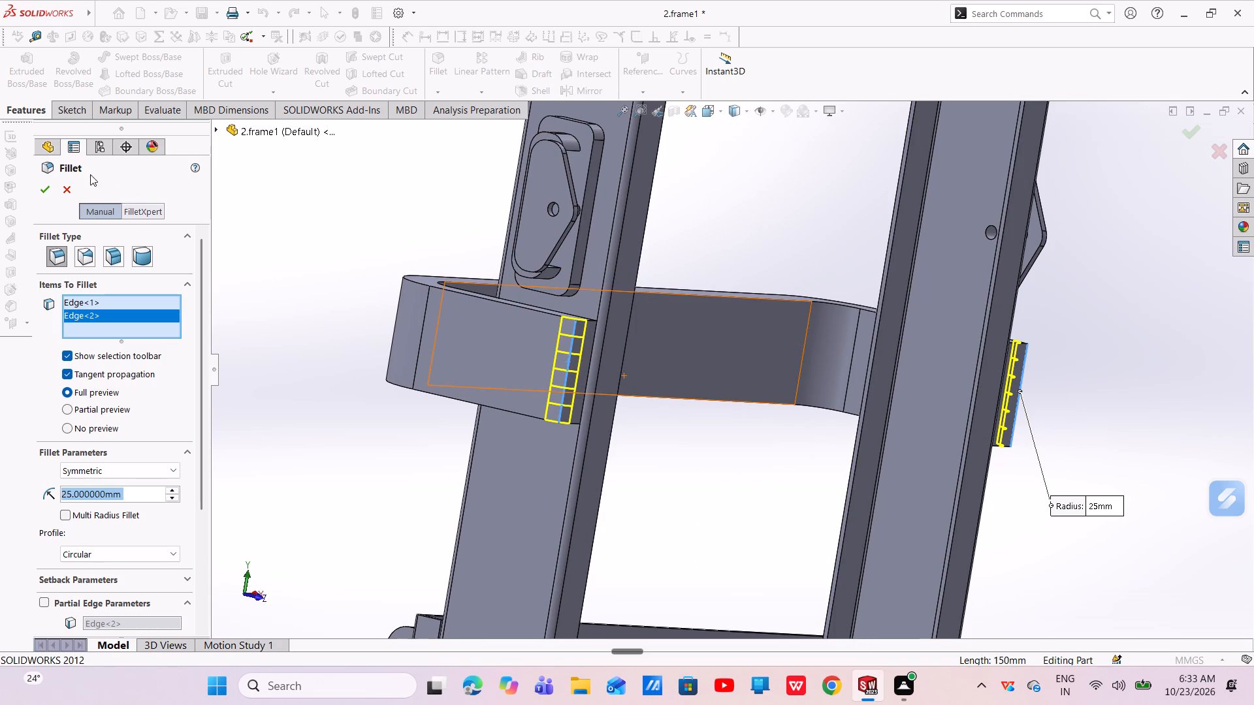
left_click(50, 195)
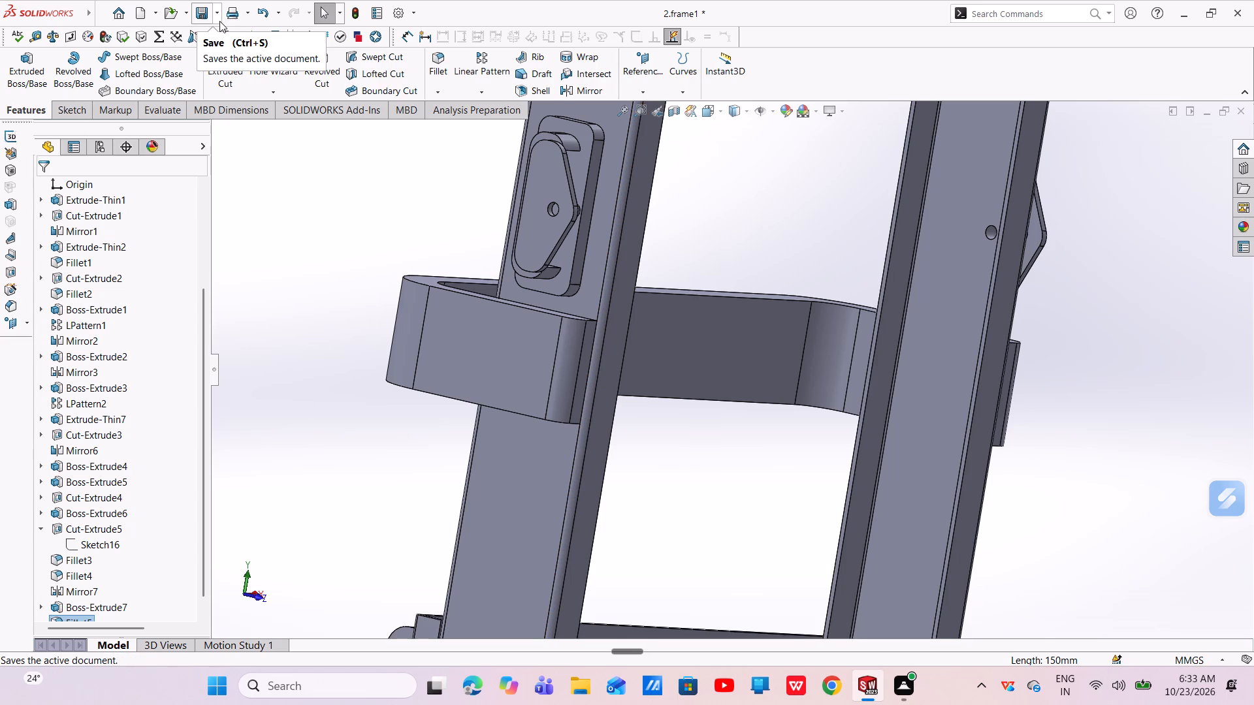
Save the frame part.
key("ctrl+s")
key("ctrl+s")
key("ctrl+s")
key("ctrl+s")
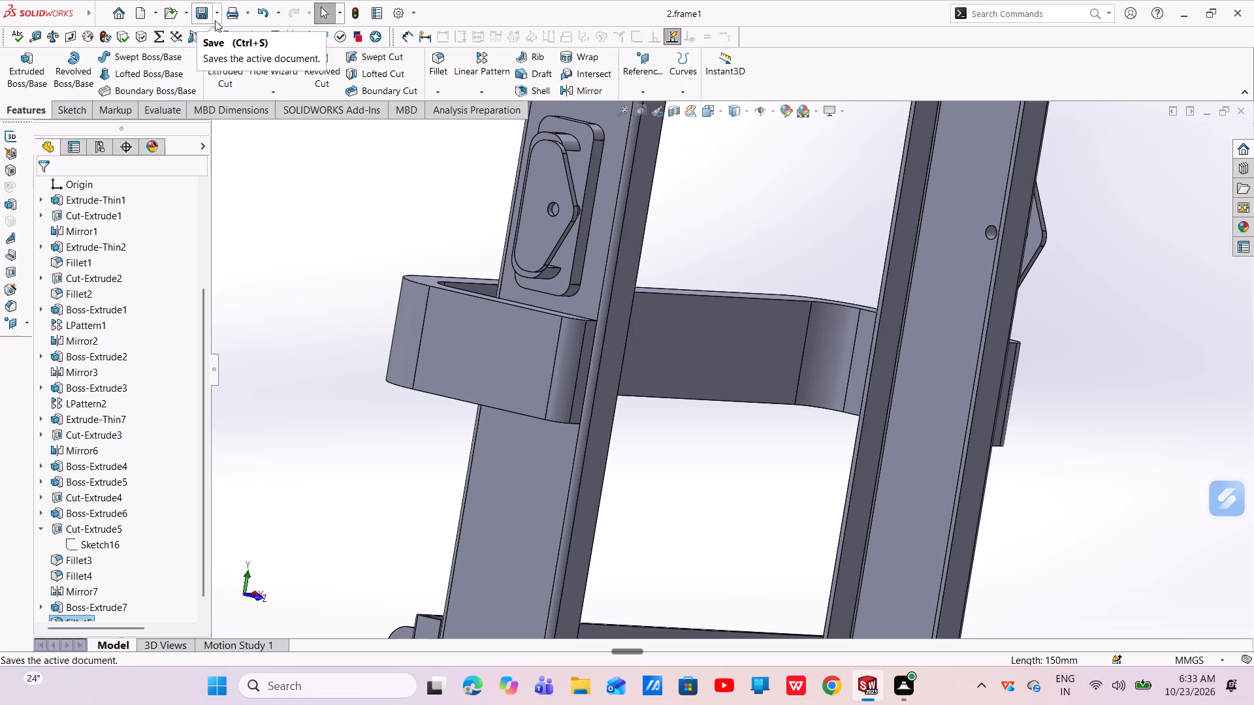
Save a PDF copy of the part as 2.frame1 in New folder on the Desktop.
left_click(216, 14)
left_click(229, 44)
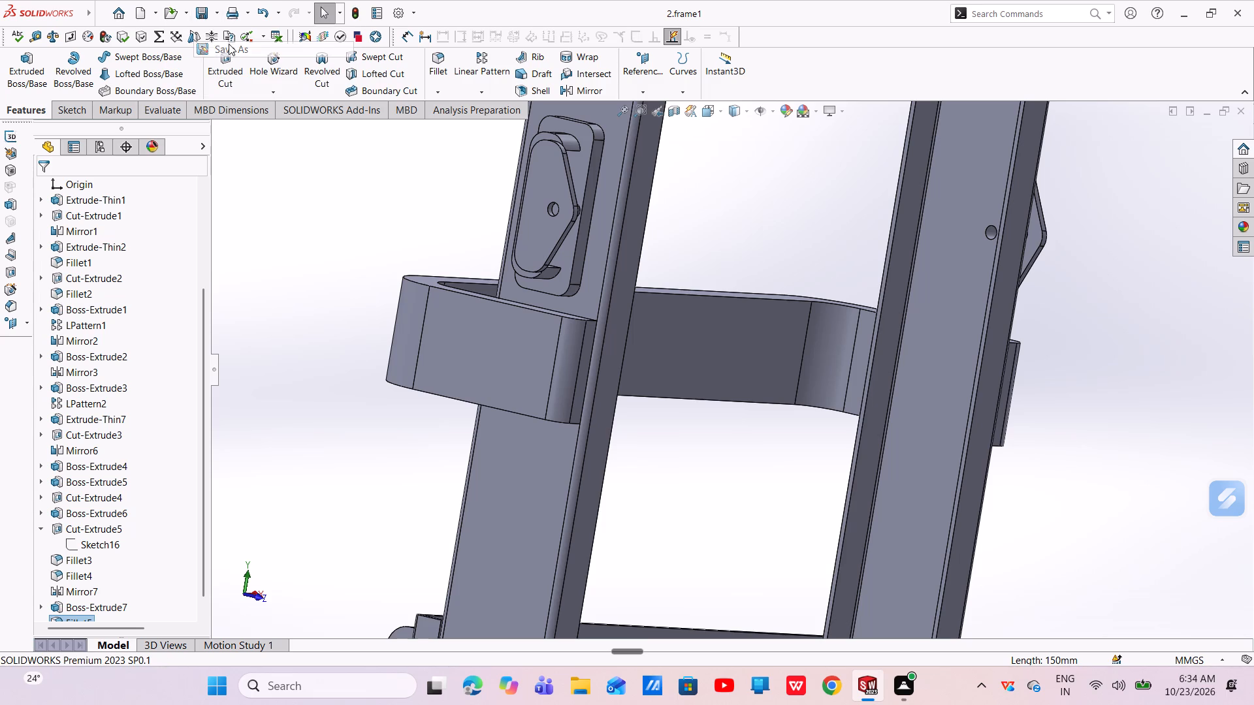
left_click(754, 369)
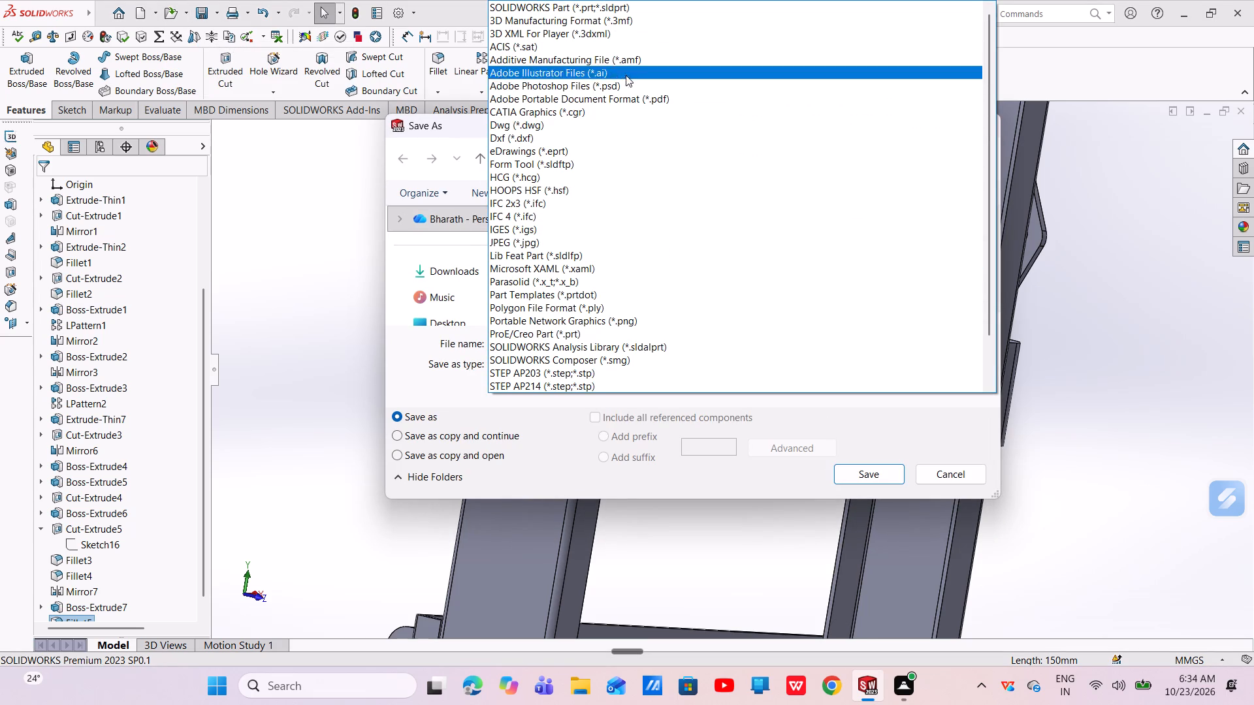
left_click(642, 102)
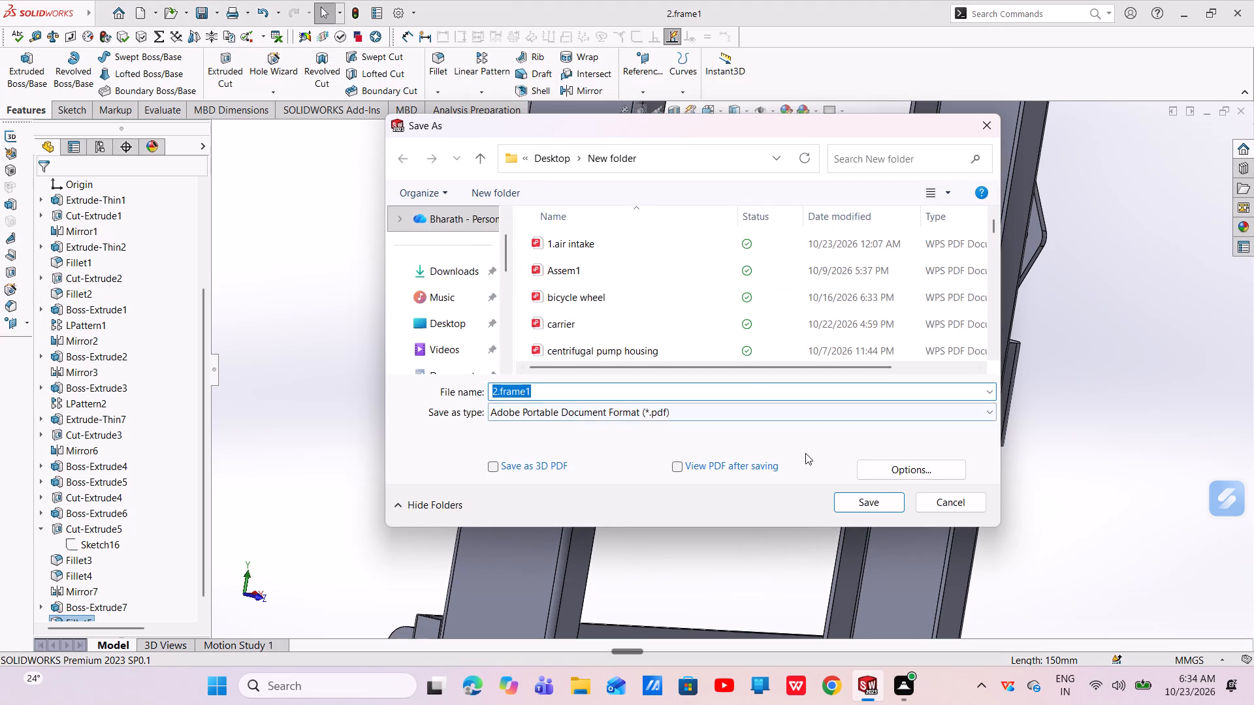
left_click(859, 497)
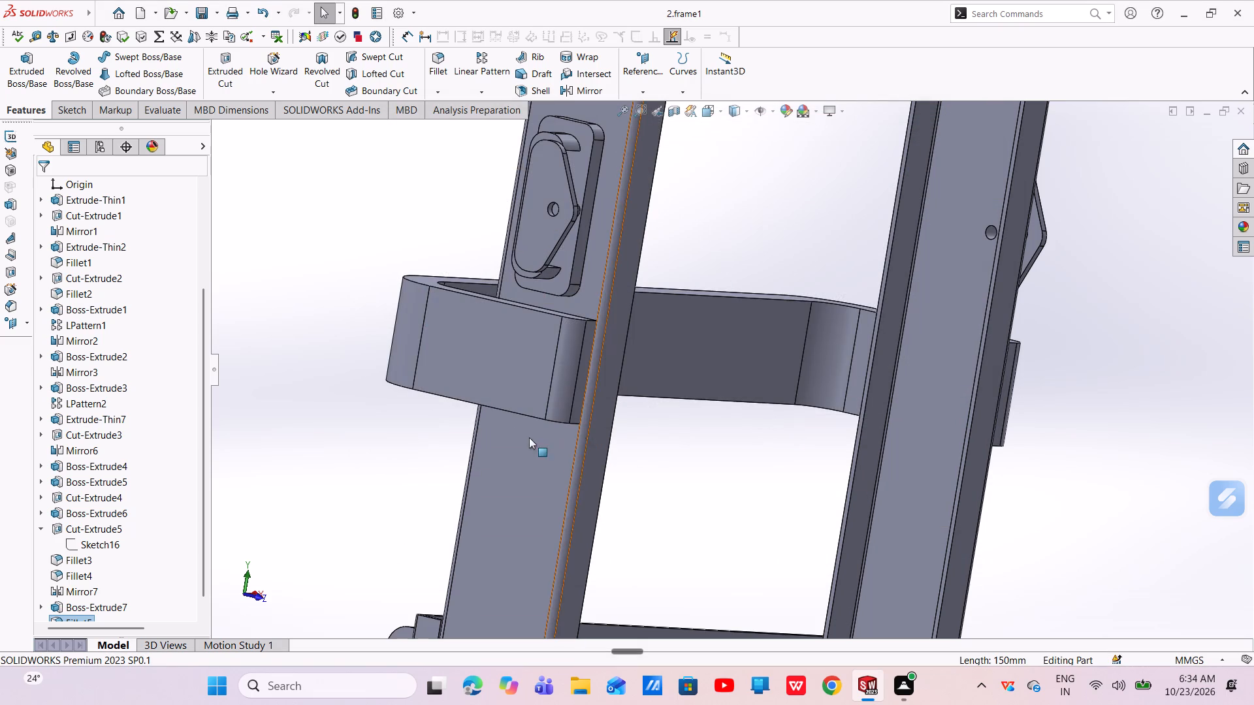